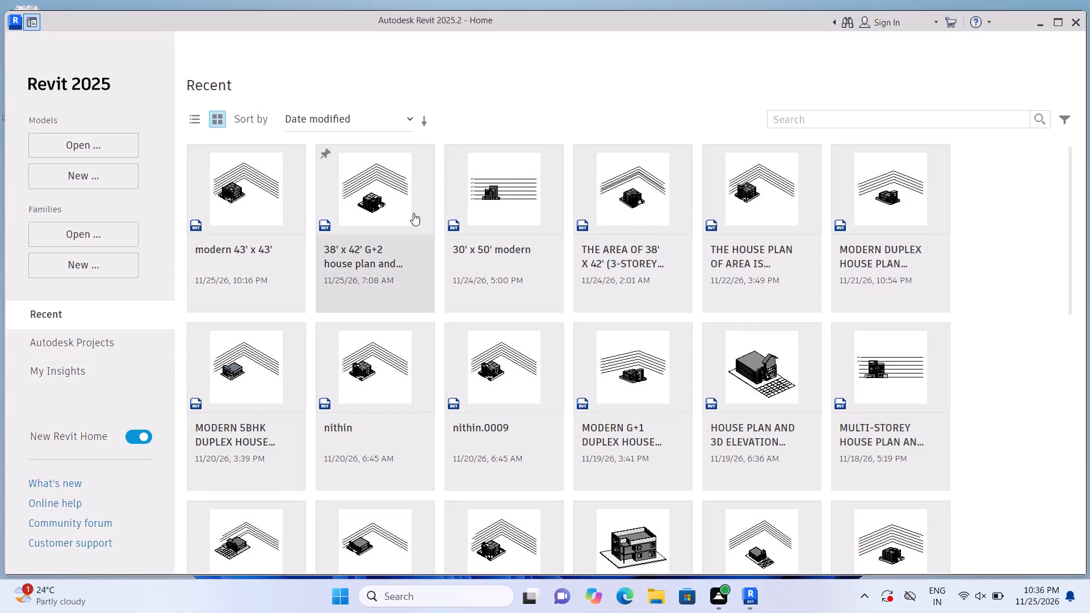
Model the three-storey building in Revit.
Create a new project from the default template in the English-Imperial template folder.
click(90, 171)
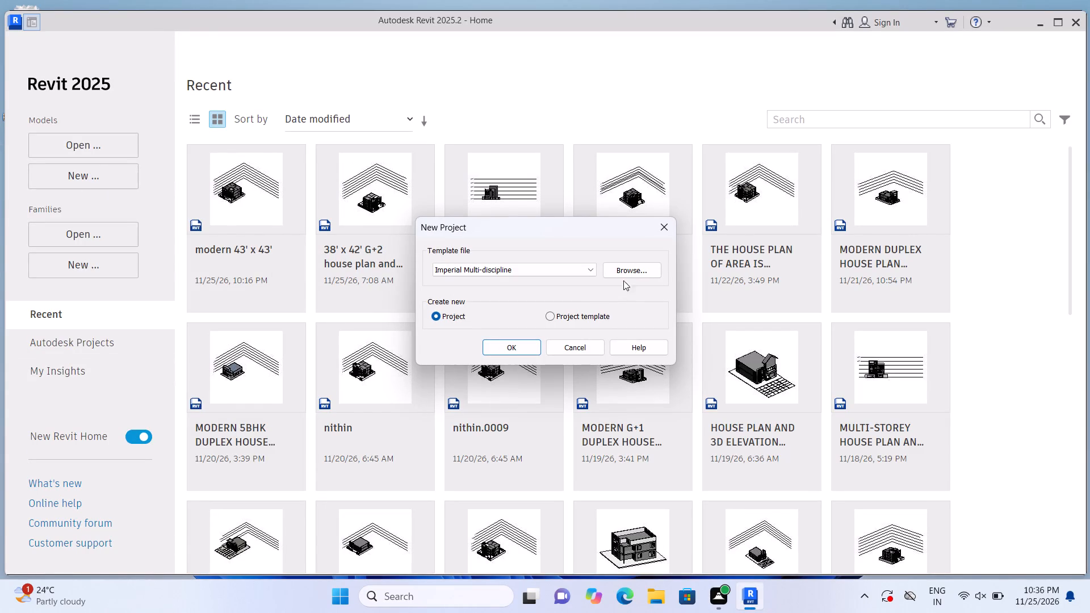
click(623, 264)
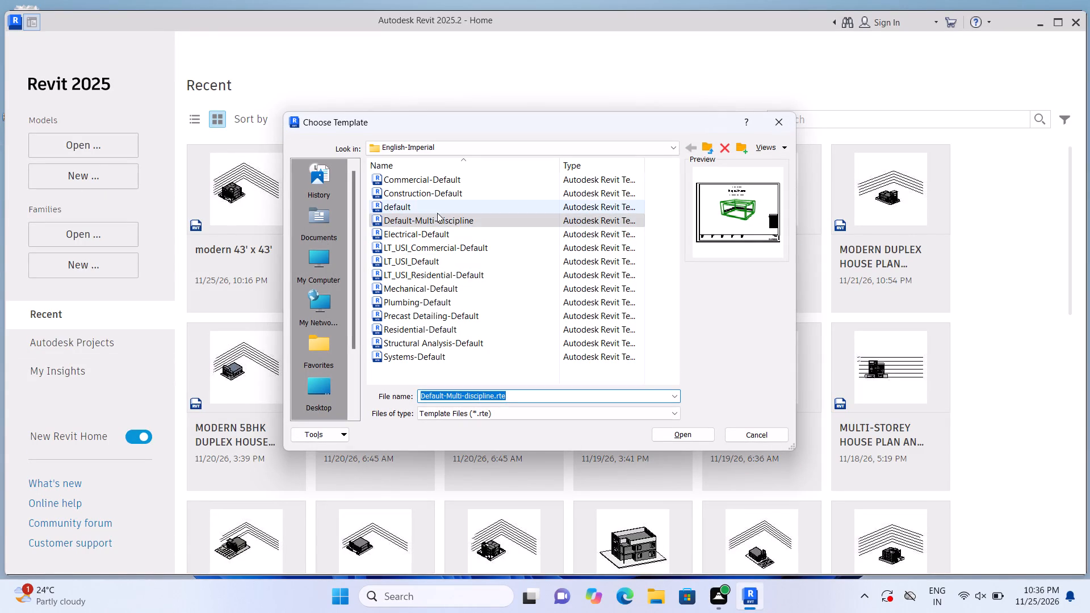
click(439, 208)
click(695, 434)
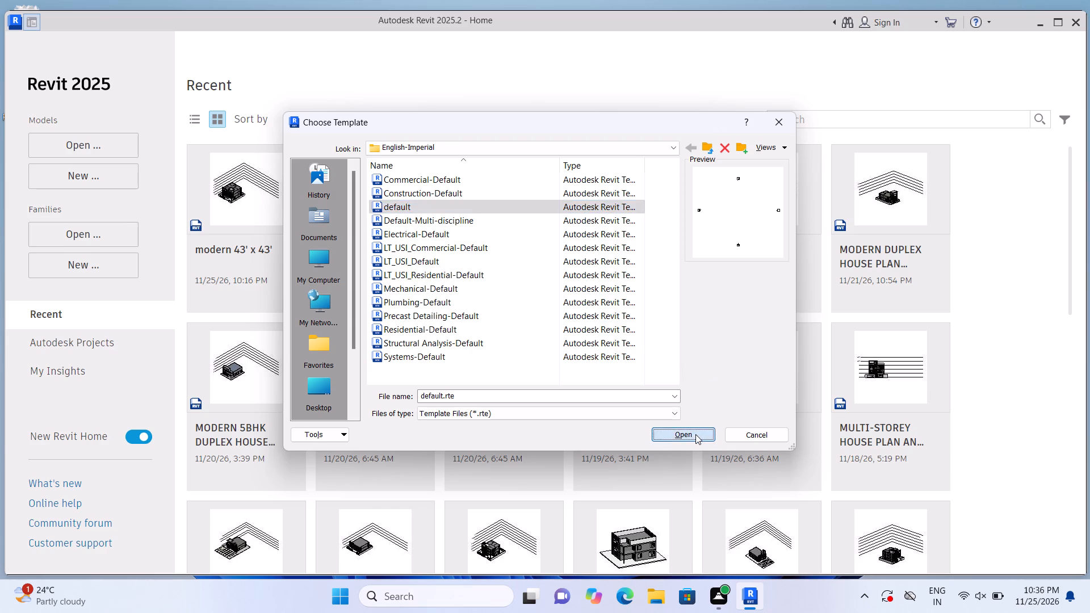
click(513, 342)
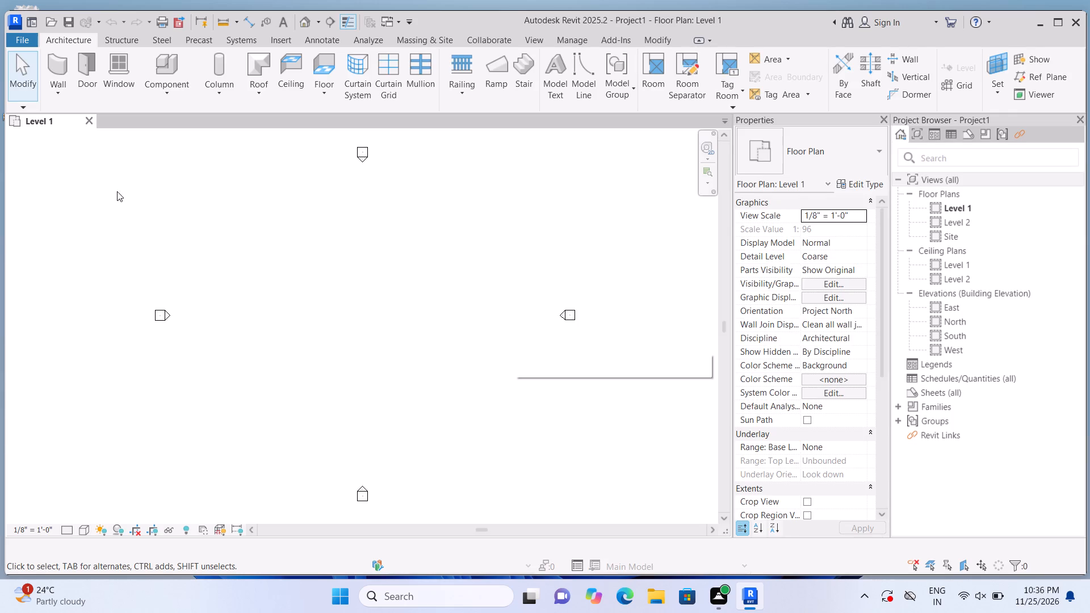
Set up the Wall tool with an unconnected height of 10' 0" and the location line at Finish Face: Exterior.
click(50, 65)
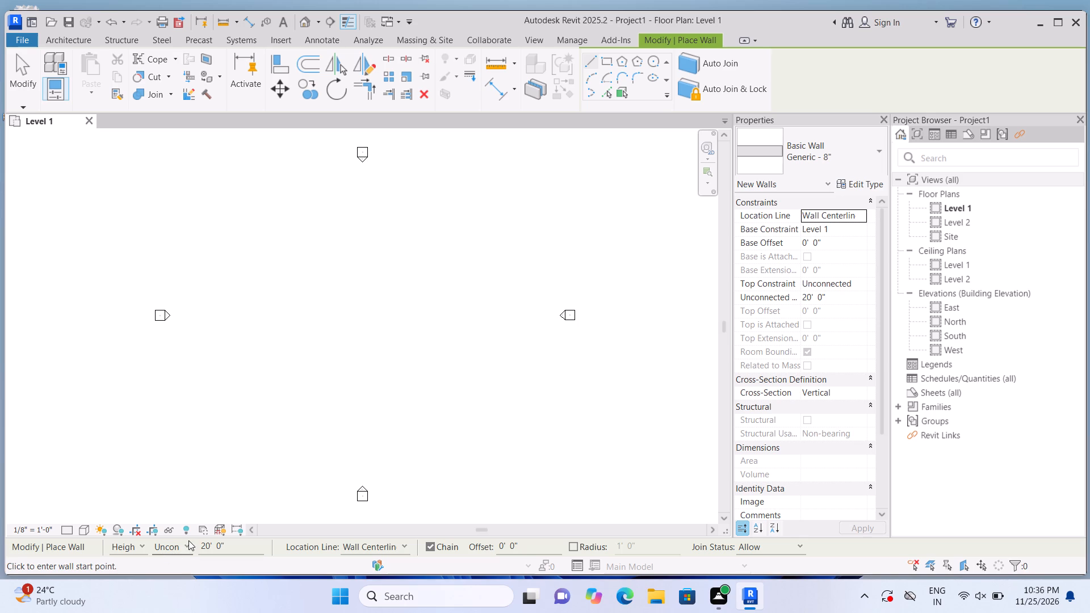
click(185, 544)
click(186, 570)
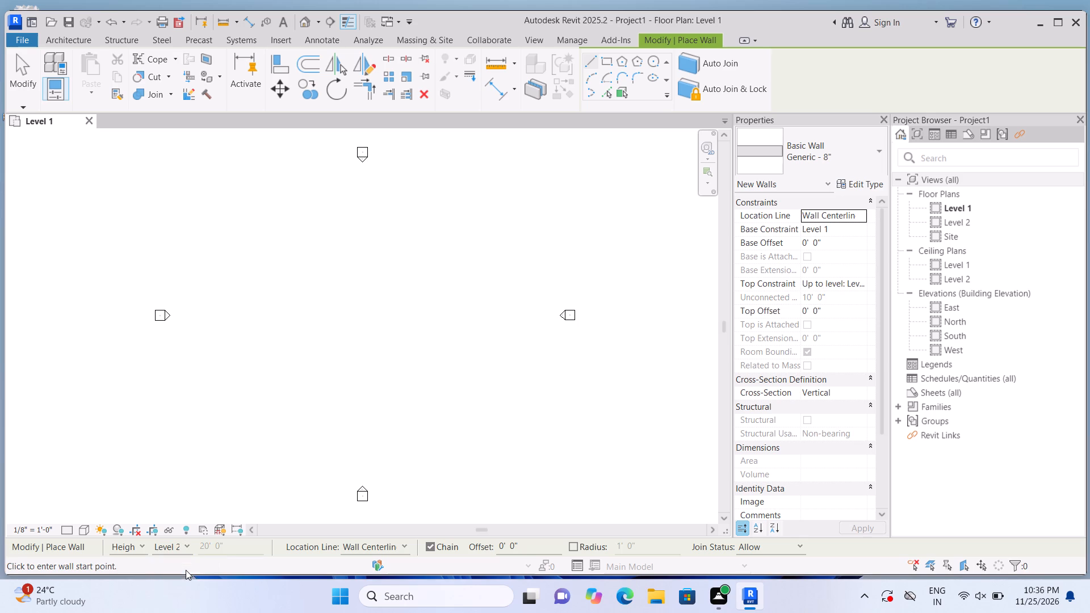
click(141, 543)
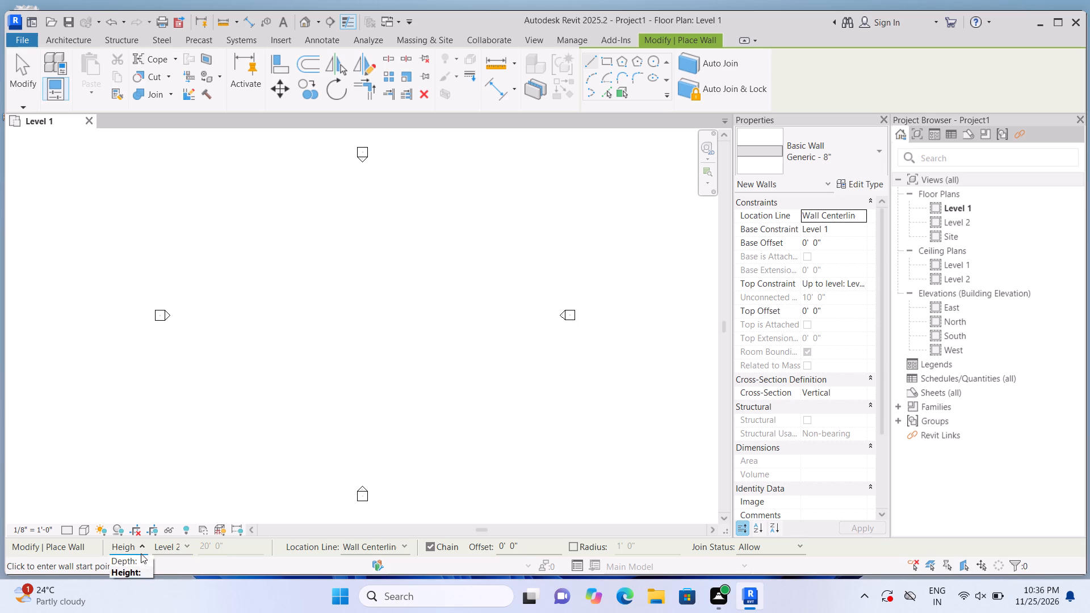
click(137, 570)
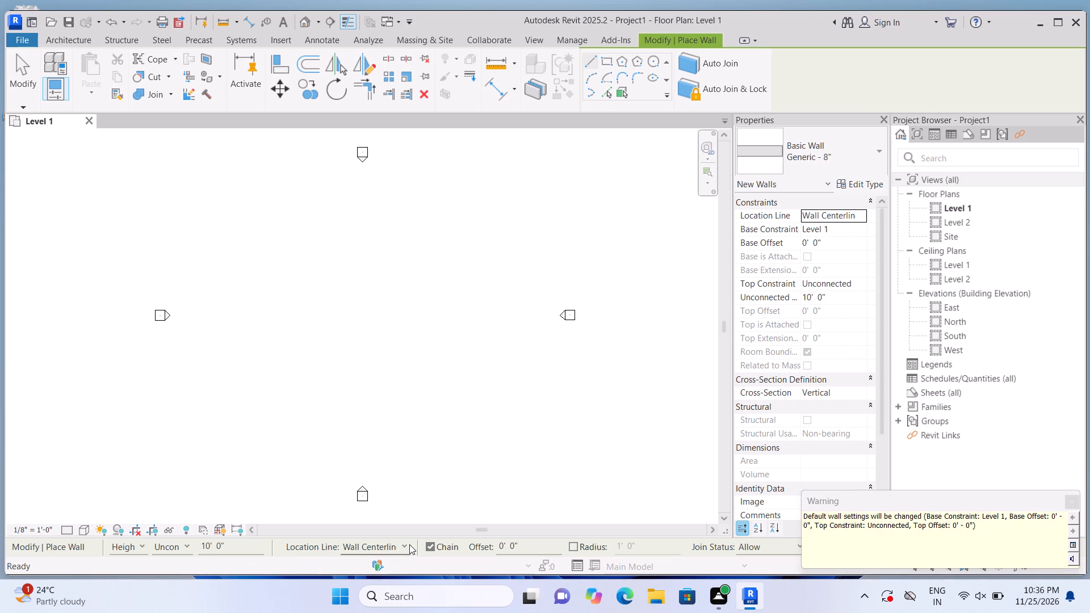
click(404, 542)
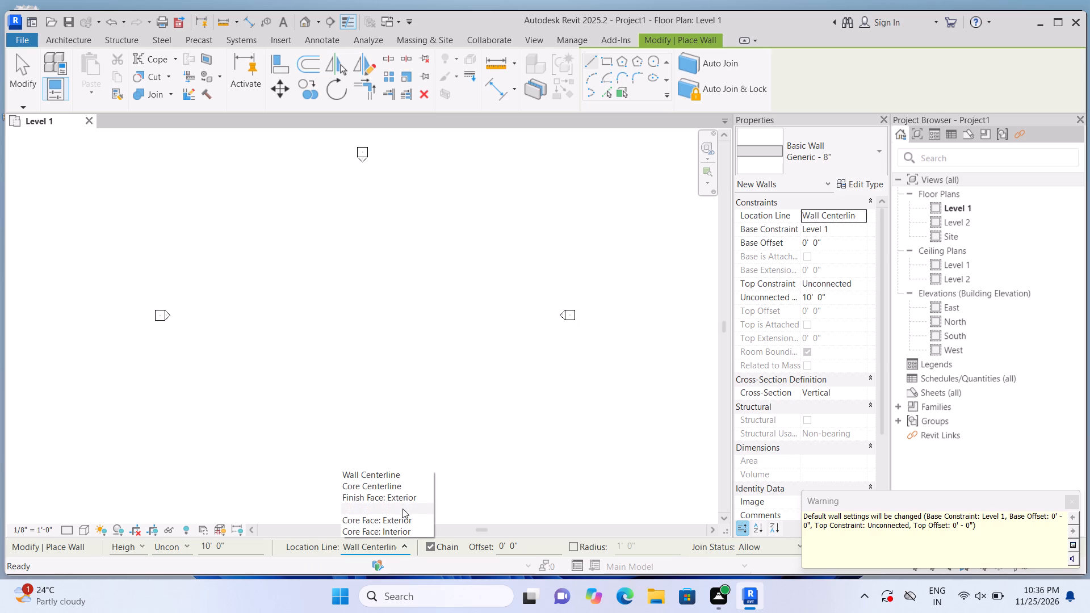
click(404, 499)
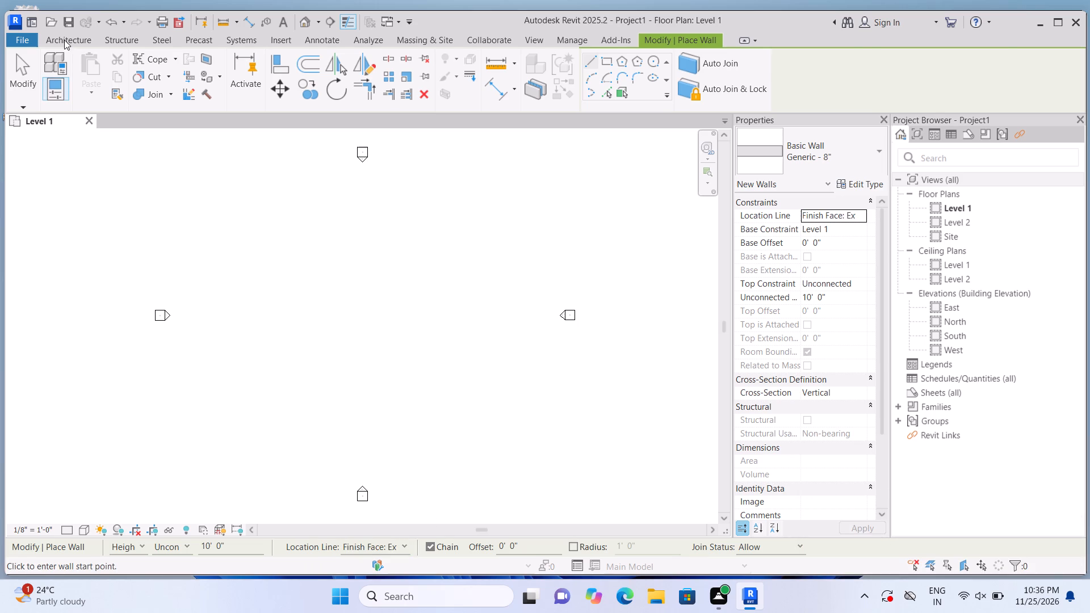
Duplicate the Generic - 8" basic wall type under the name 4.5".
click(64, 40)
click(50, 65)
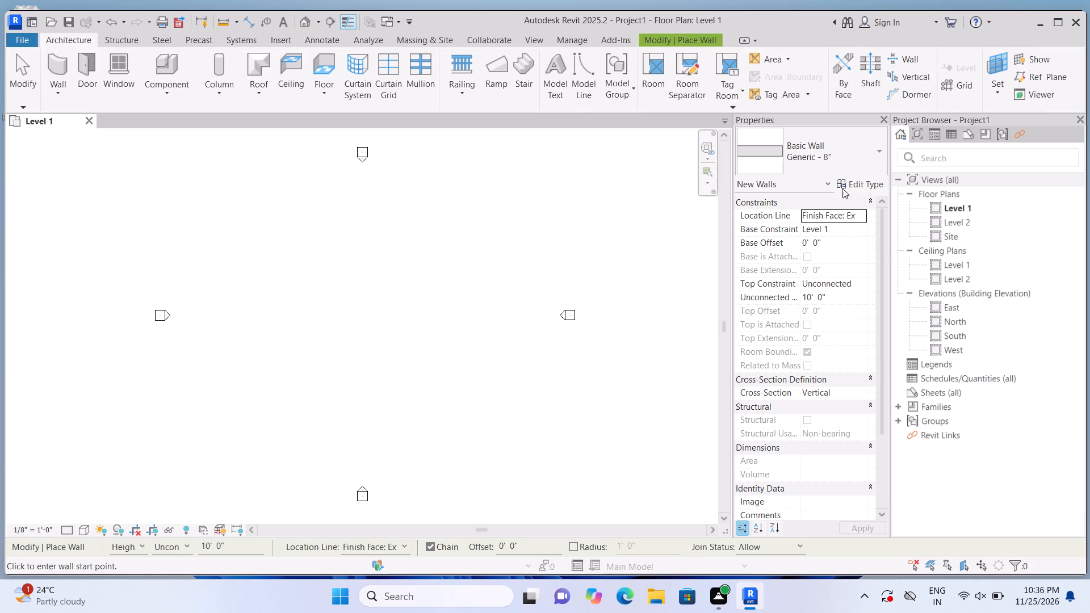
click(848, 182)
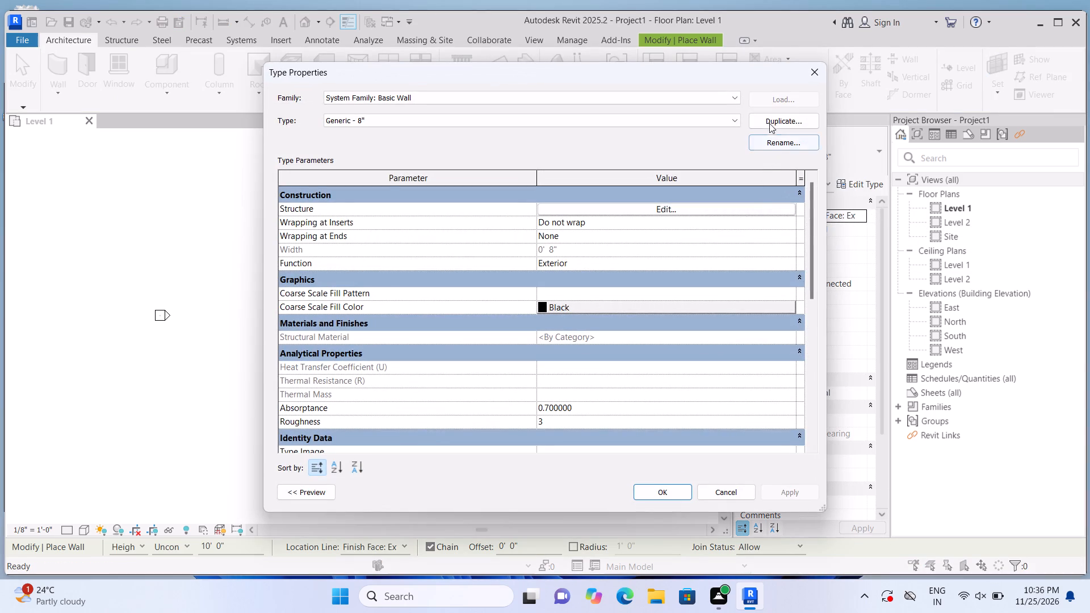
click(769, 119)
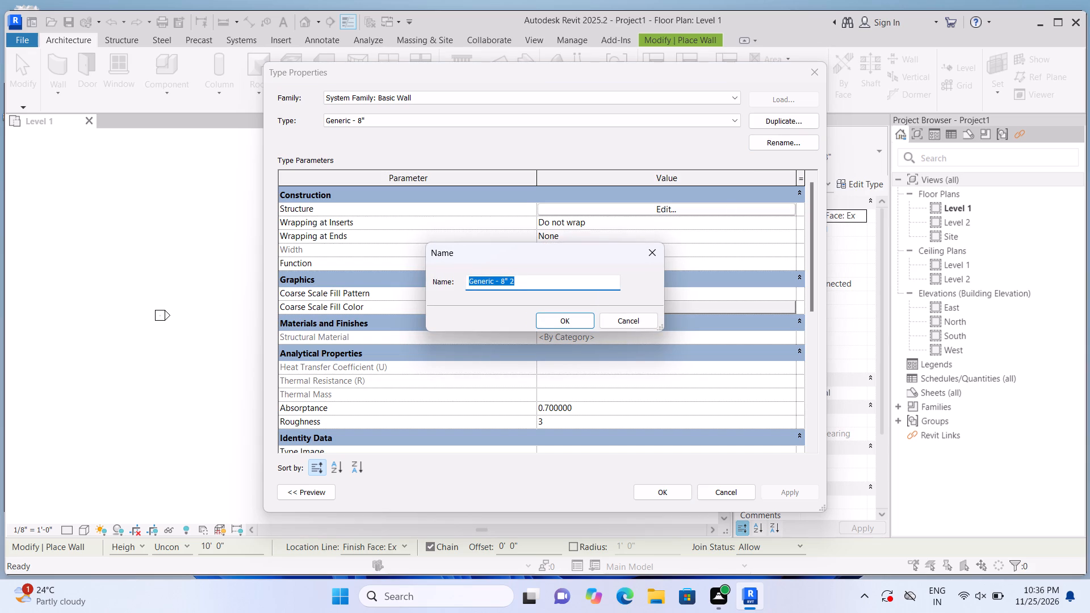
click(595, 279)
key(BackSpace)
key(BackSpace)
key(BackSpace)
key(BackSpace)
key(BackSpace)
key(BackSpace)
key(BackSpace)
key(BackSpace)
key(BackSpace)
key(BackSpace)
key(BackSpace)
key(BackSpace)
key(BackSpace)
key(BackSpace)
key(BackSpace)
key(BackSpace)
key(BackSpace)
key(BackSpace)
key(BackSpace)
key(BackSpace)
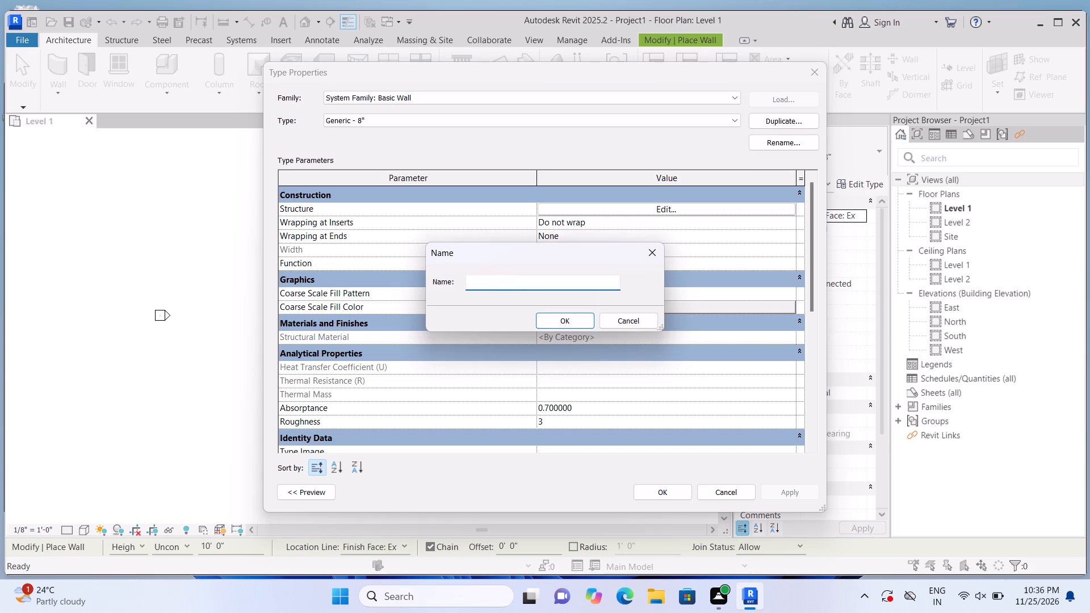
key(4)
text(.5)
key(shift+quotedbl)
key(Return)
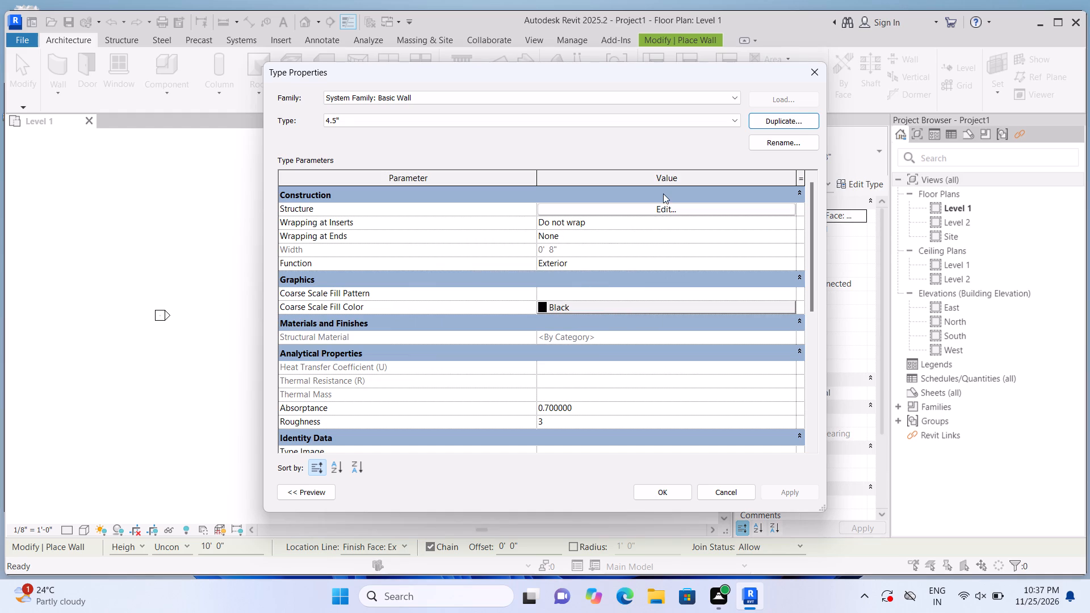
Set the structure layer thickness of the 4.5" wall type to 4.5" and apply the type changes.
click(665, 206)
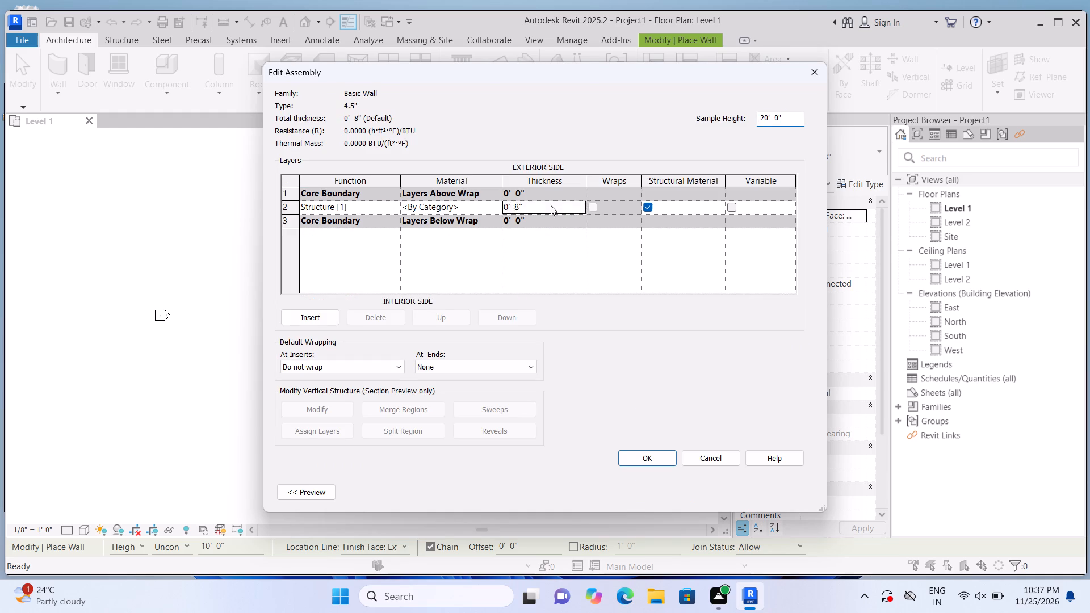
click(551, 205)
key(BackSpace)
text(4.5)
key(shift+quotedbl)
key(Return)
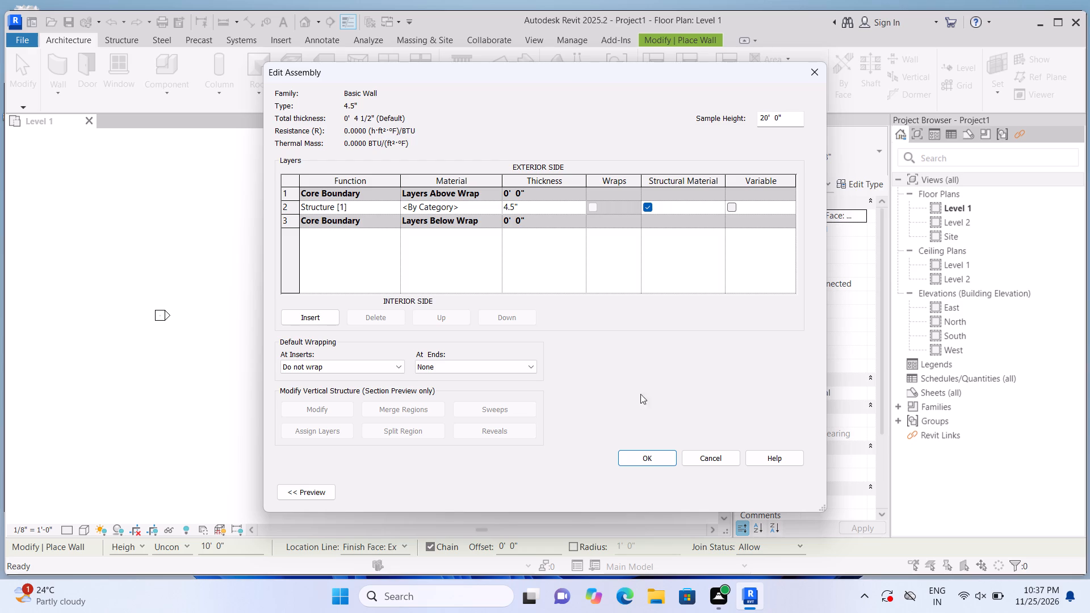
click(652, 460)
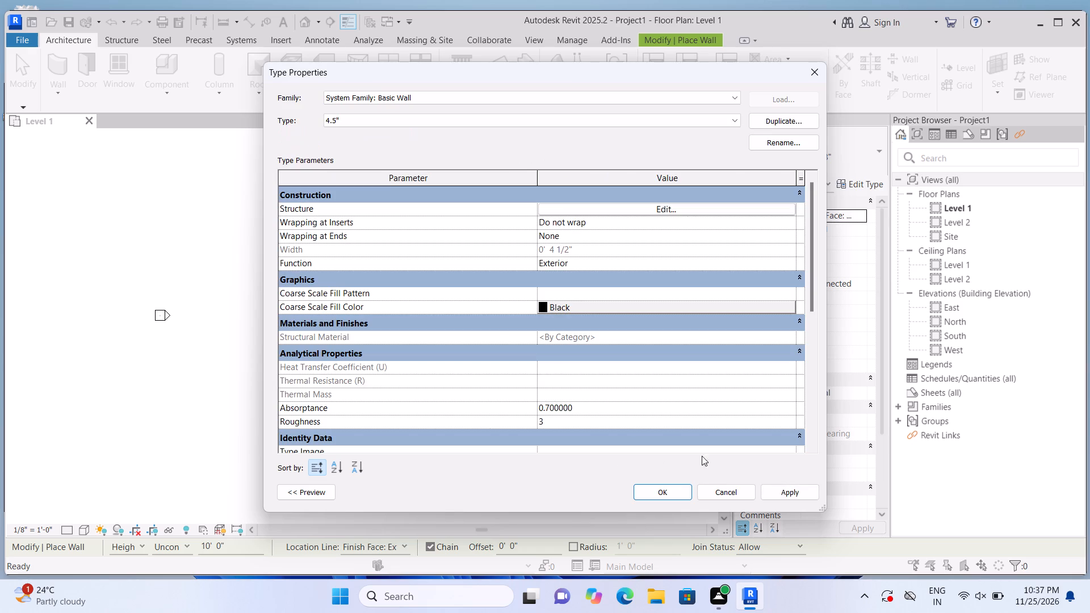
click(796, 490)
click(671, 492)
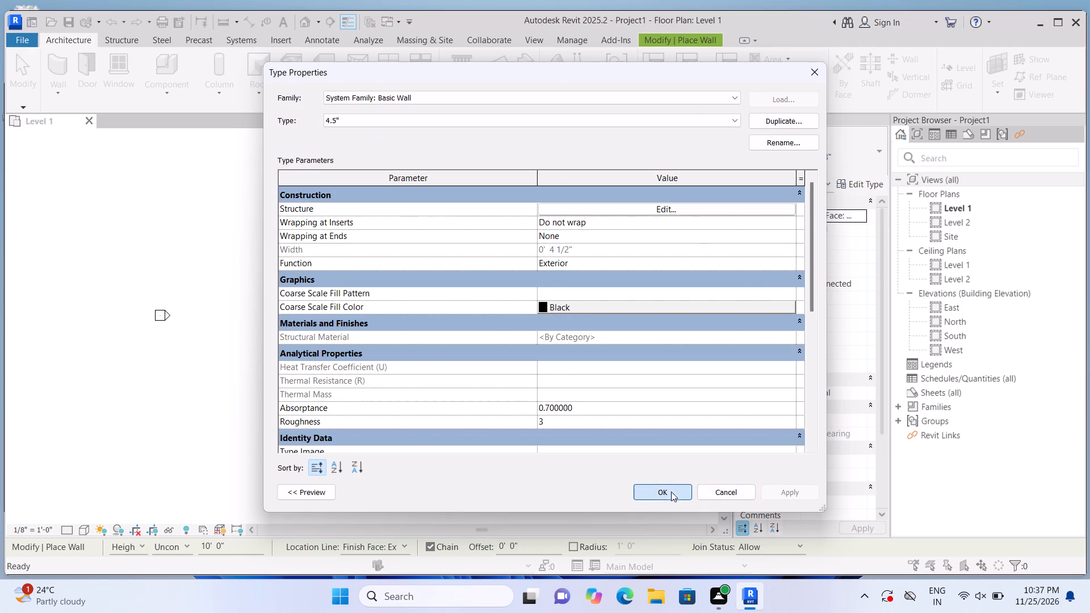
Duplicate the 4.5" wall type under the name 9".
click(862, 178)
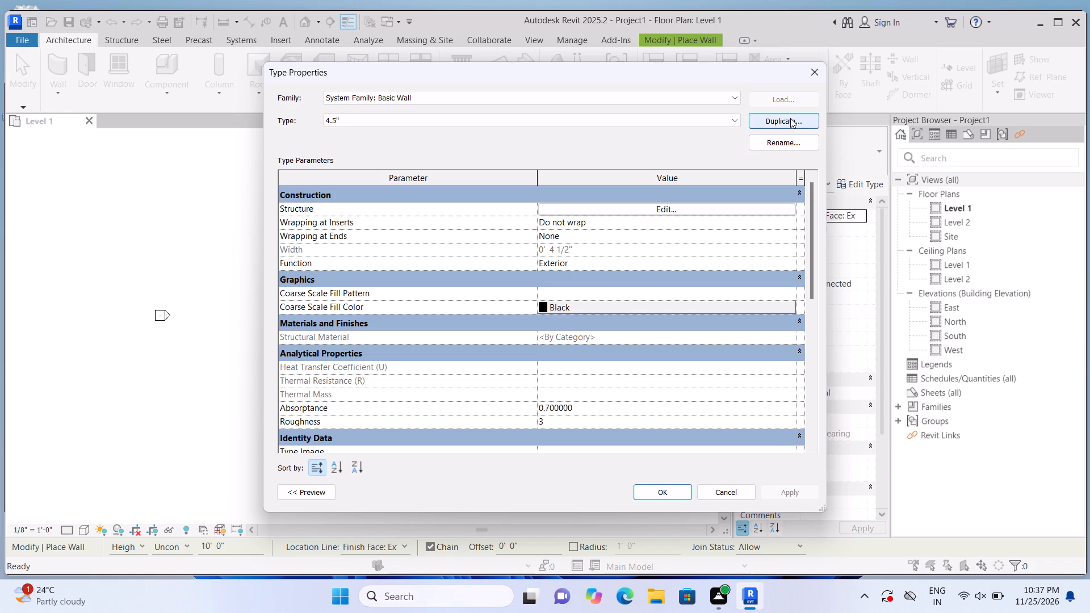
click(790, 118)
click(569, 279)
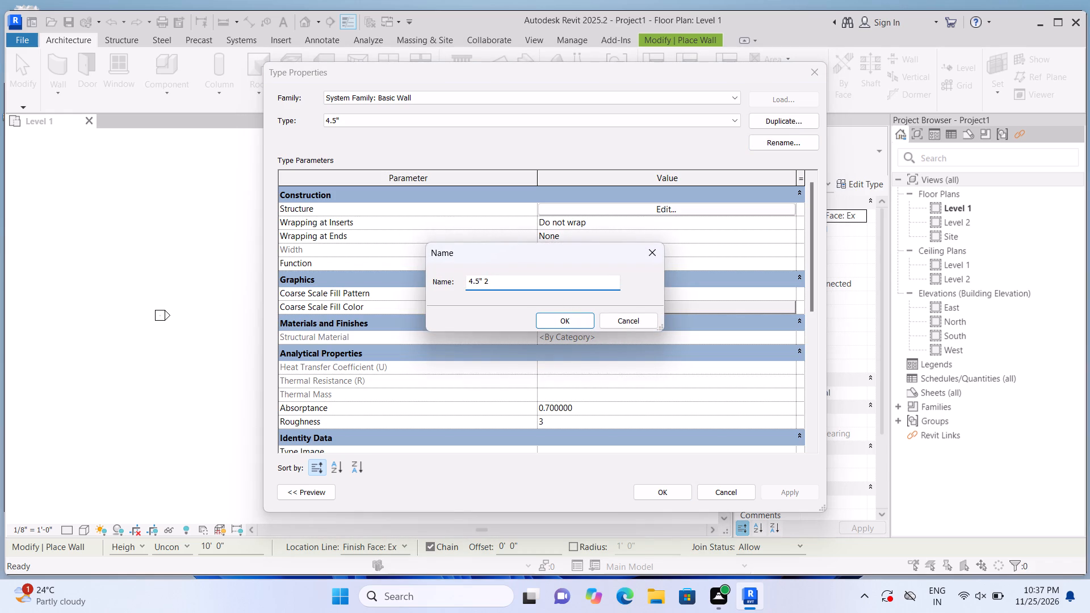
key(BackSpace)
key(BackSpace)
key(BackSpace)
key(BackSpace)
key(BackSpace)
key(BackSpace)
key(BackSpace)
key(BackSpace)
key(BackSpace)
key(BackSpace)
key(BackSpace)
key(BackSpace)
key(9)
key(shift+quotedbl)
key(Return)
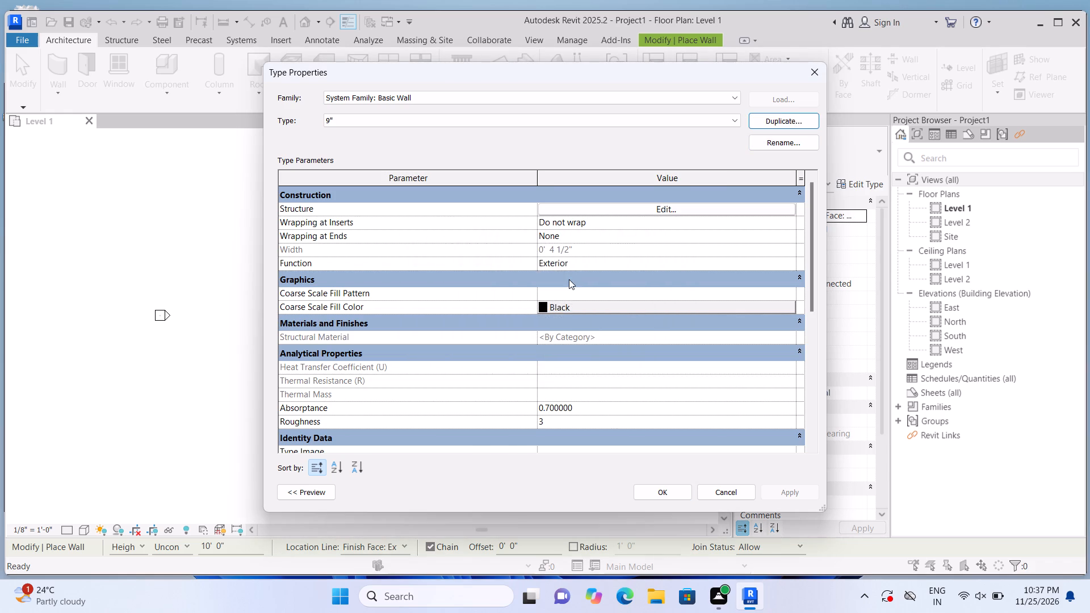
Set the structure layer thickness of the 9" wall type to 9" and apply the type changes.
click(666, 205)
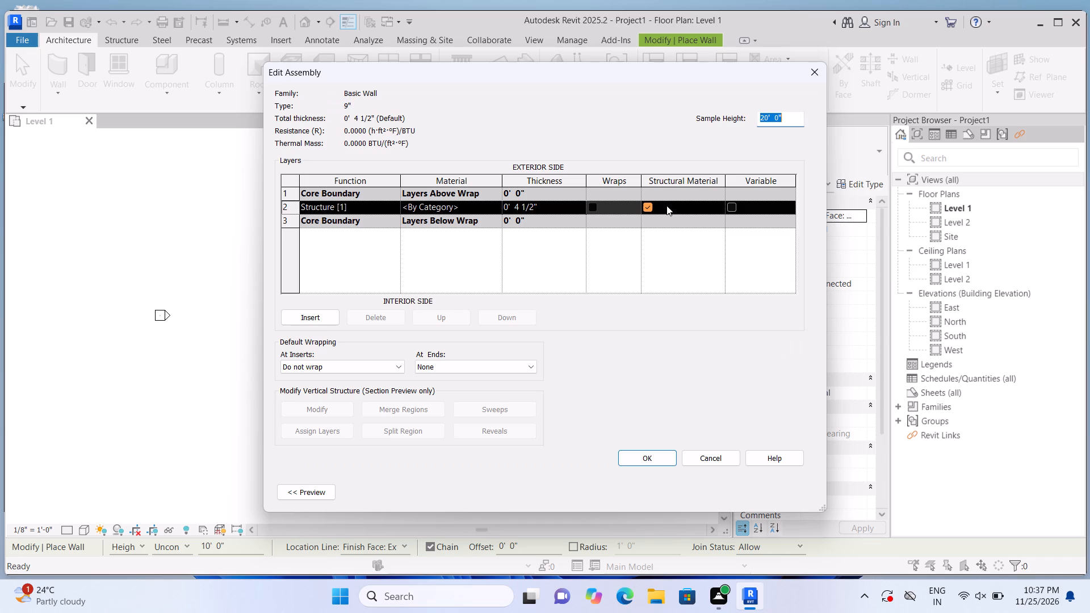
click(557, 207)
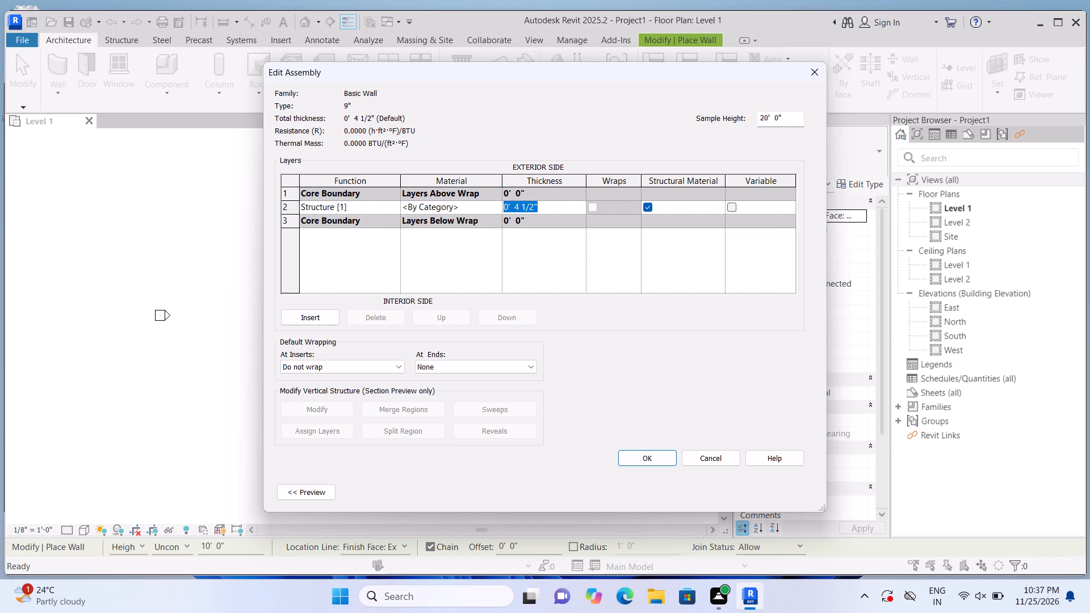
key(BackSpace)
key(9)
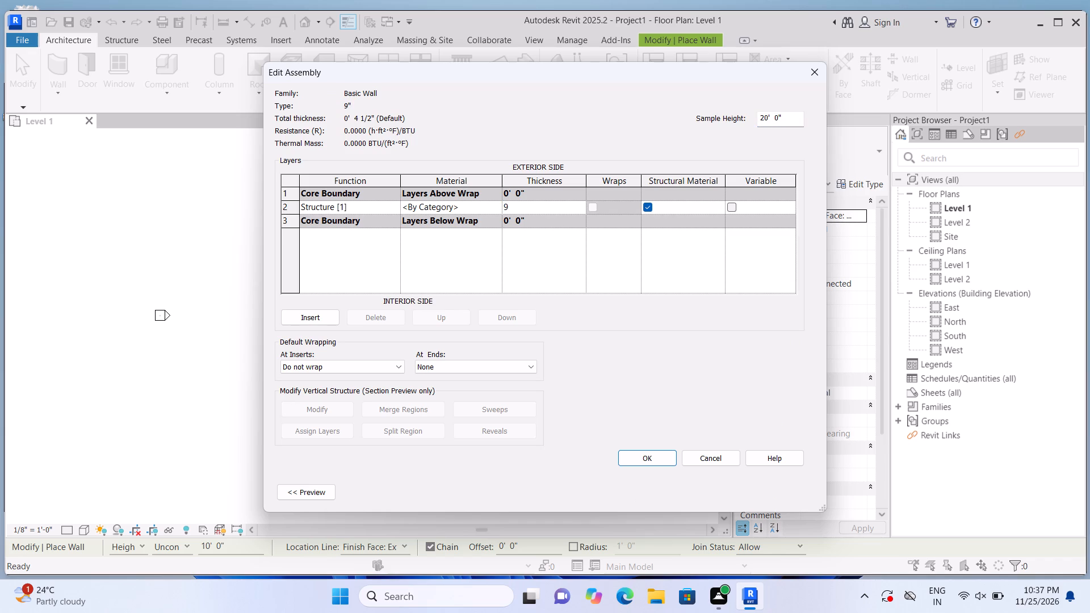
key(shift+quotedbl)
key(Return)
click(655, 455)
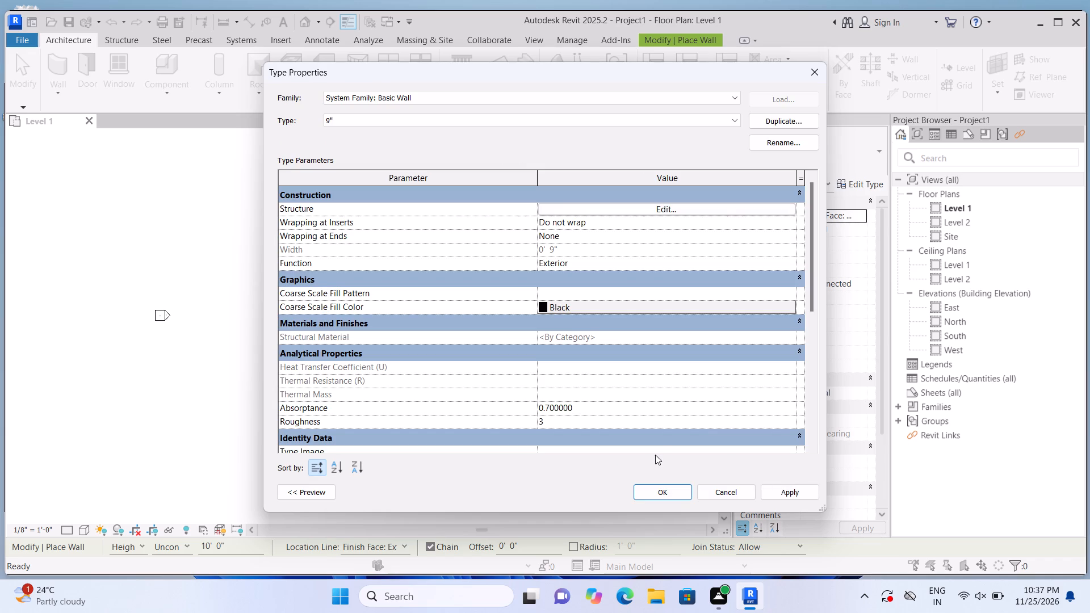
click(794, 494)
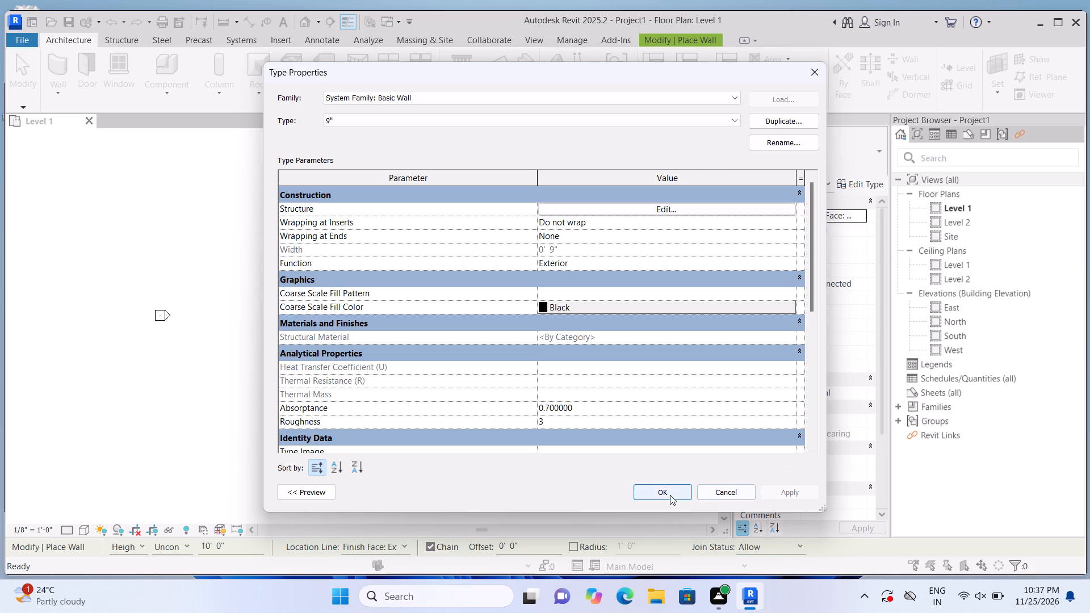
click(669, 492)
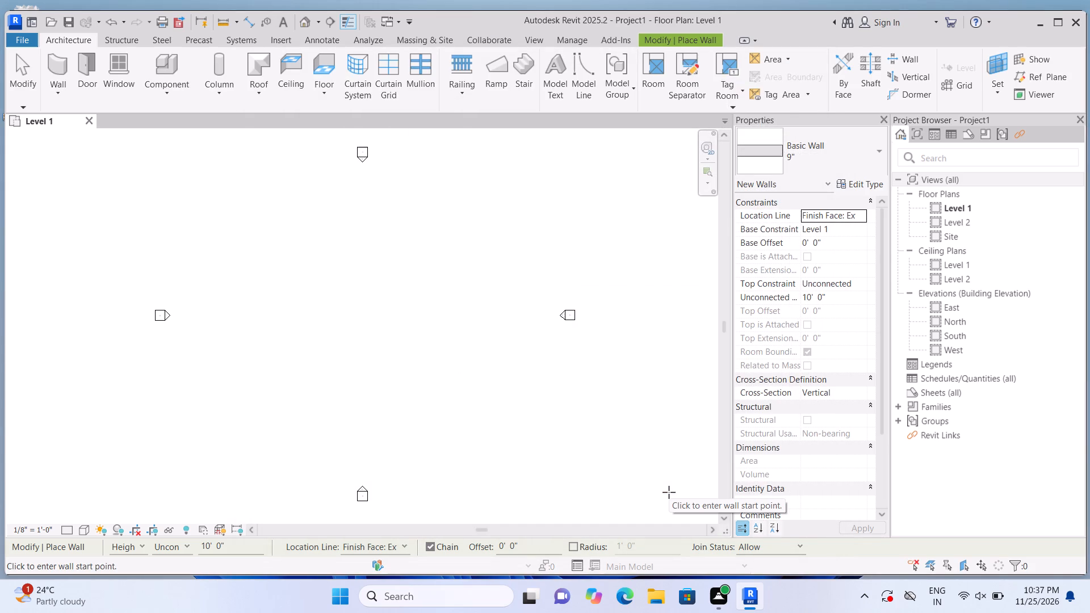
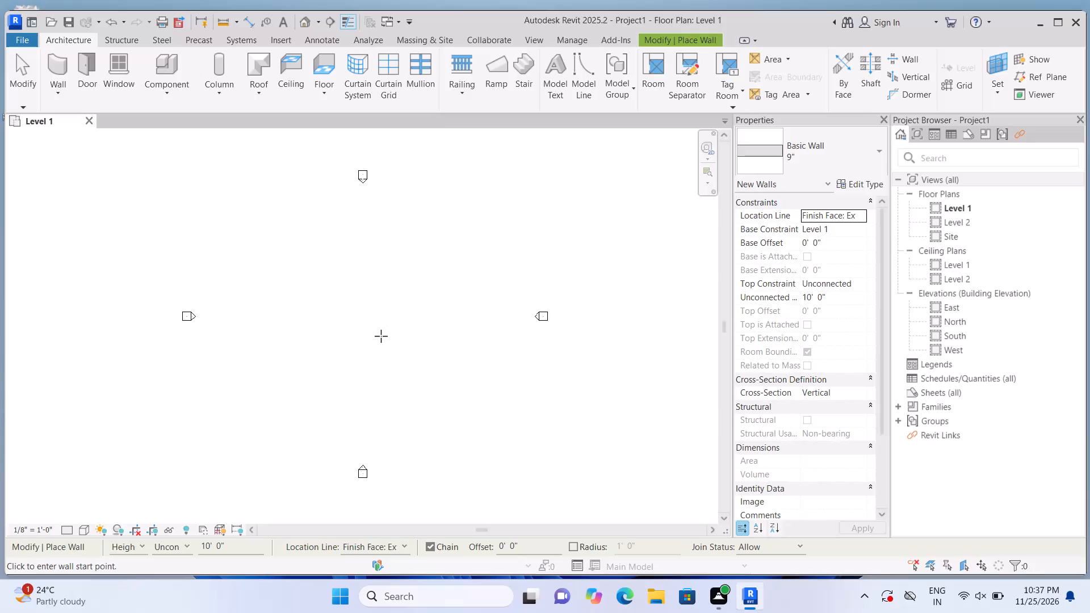
Draw a closed rectangle of 9" walls on Level 1, 42' long horizontally and 50' long vertically.
scroll(240, 376, up, 1)
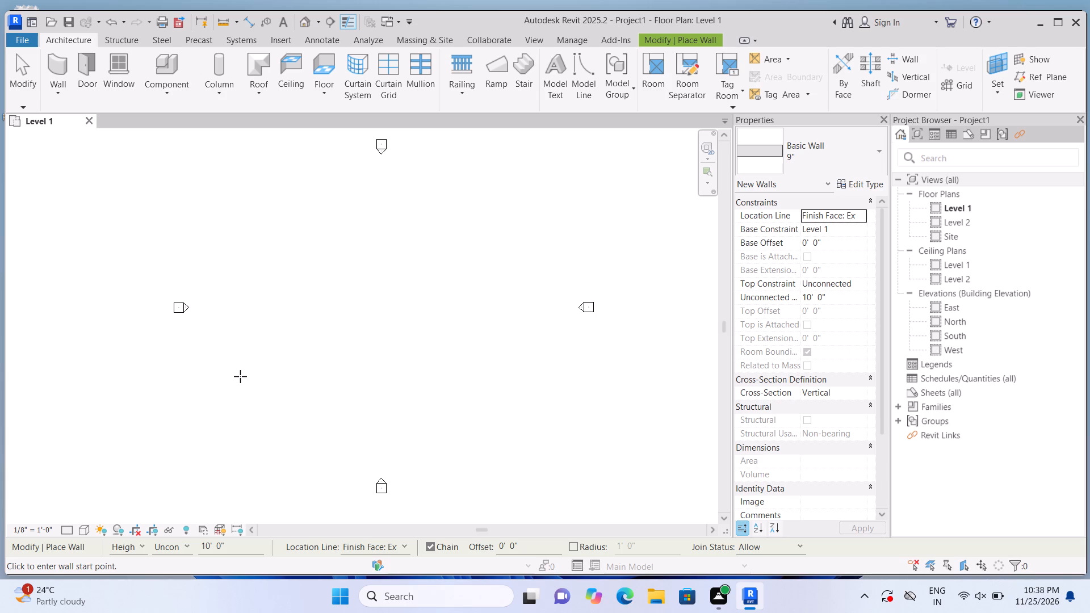
click(242, 440)
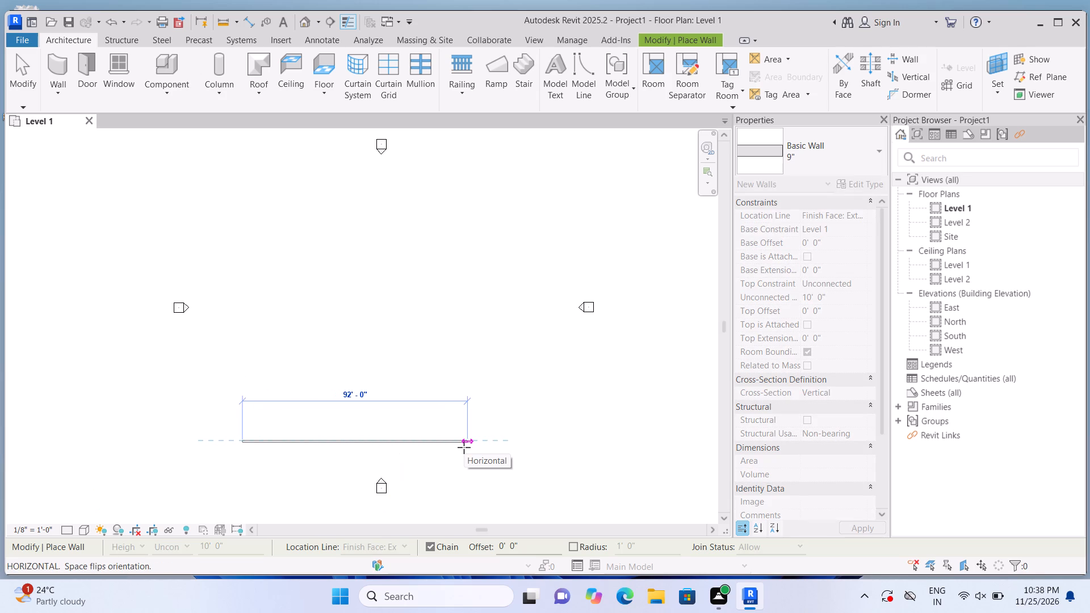
key(4)
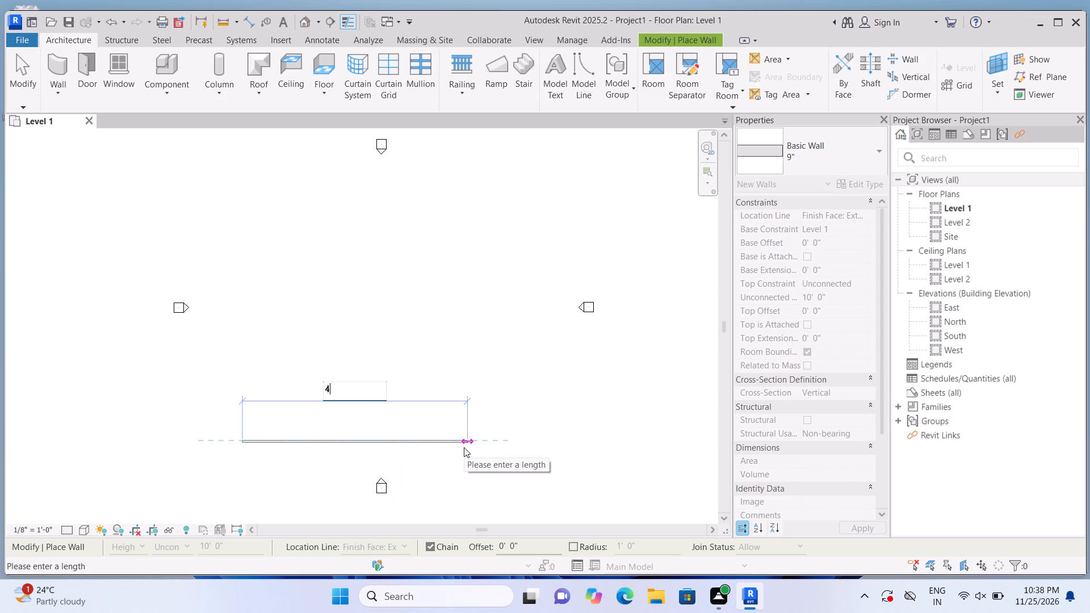
key(2)
key(apostrophe)
key(Return)
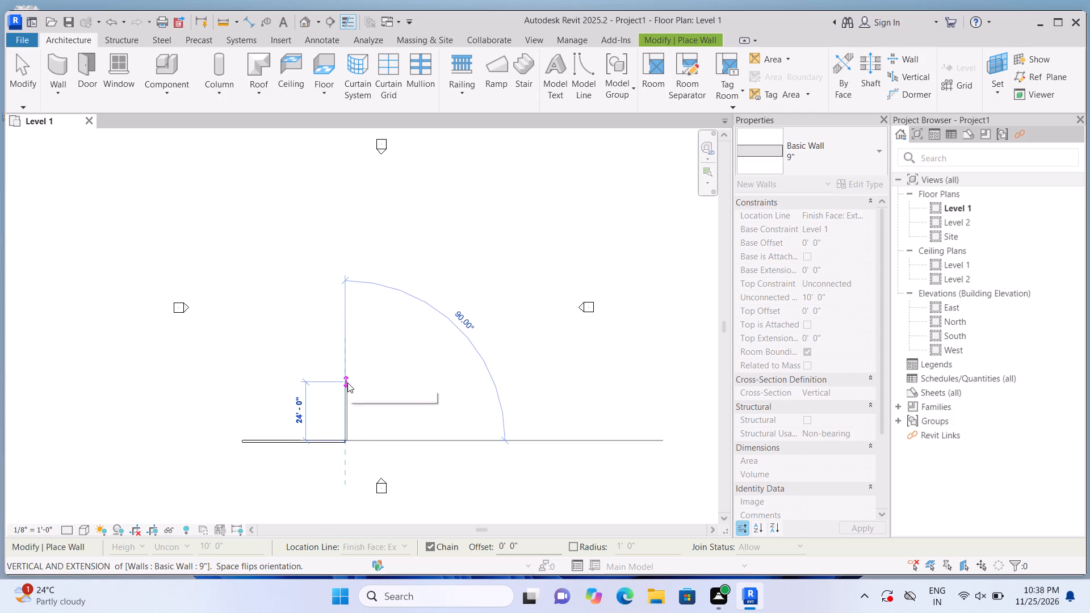
key(5)
key(0)
key(apostrophe)
key(Return)
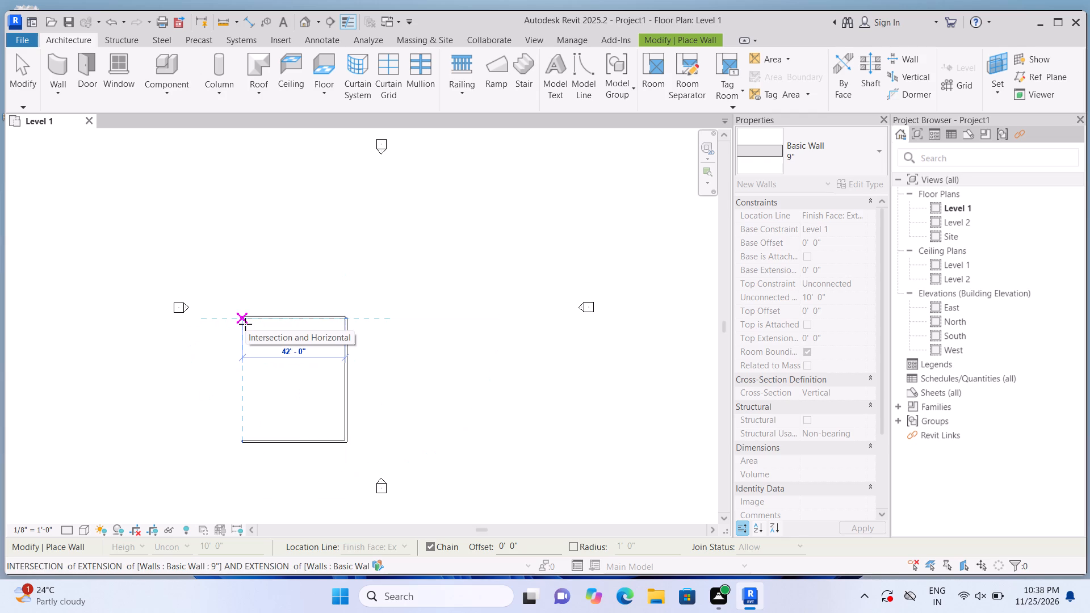
text(42')
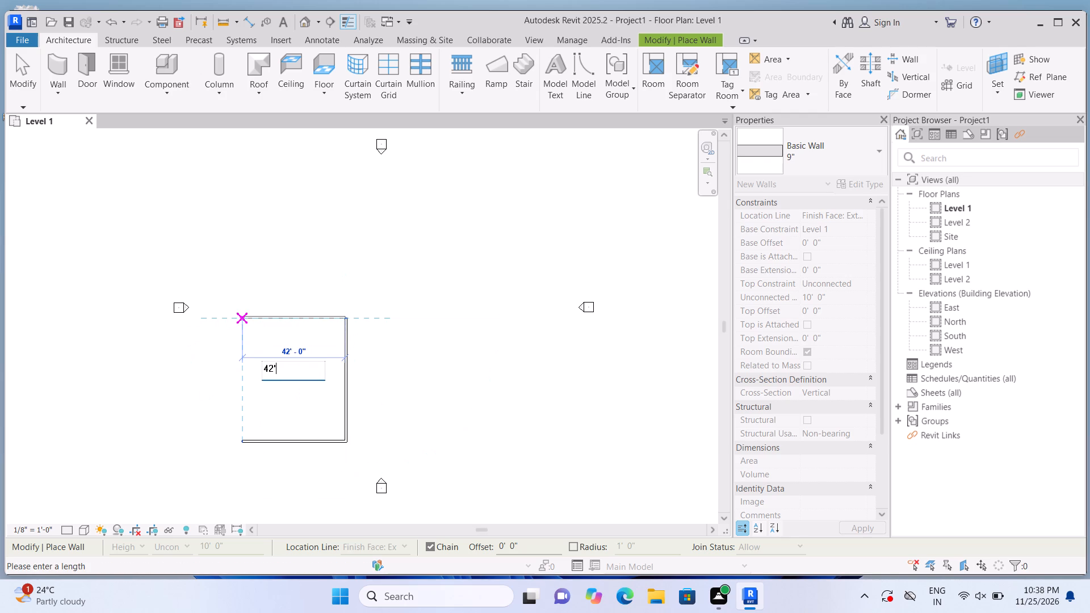
key(Return)
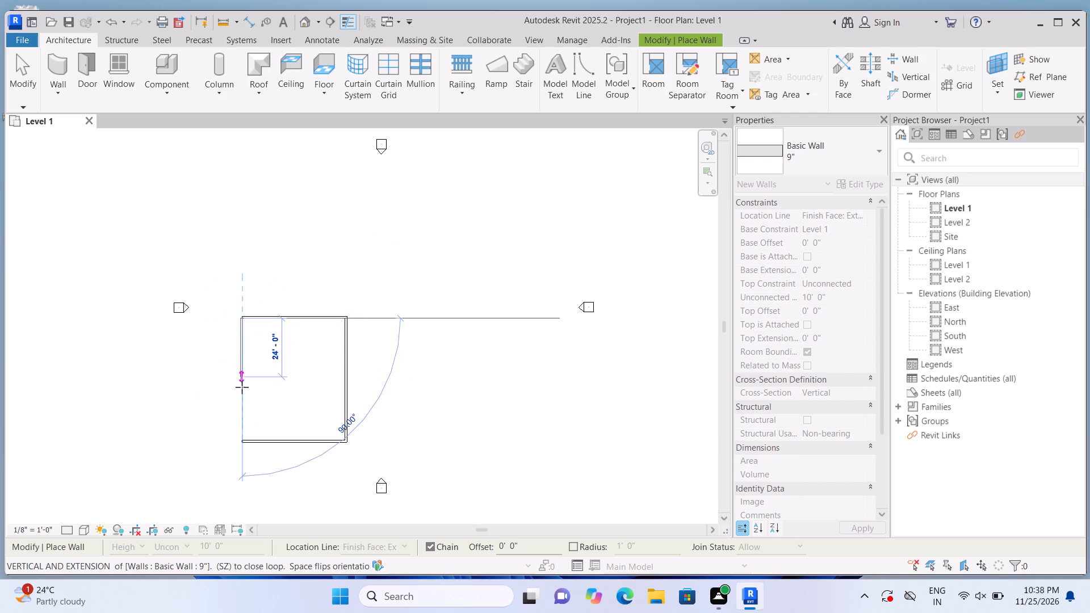
text(50')
key(Return)
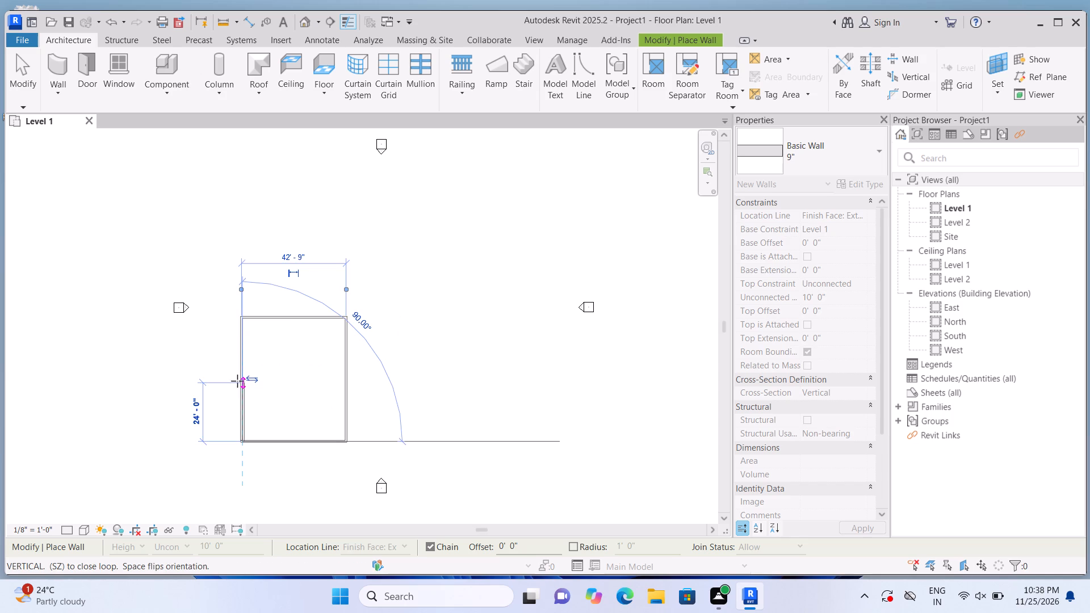
key(Escape)
Draw two connected 9" walls enclosing a room in the rectangle's lower-left corner, the vertical one about 11' 7" long, and finish placing walls.
scroll(142, 371, up, 2)
scroll(191, 434, up, 1)
scroll(330, 400, down, 3)
scroll(330, 498, up, 3)
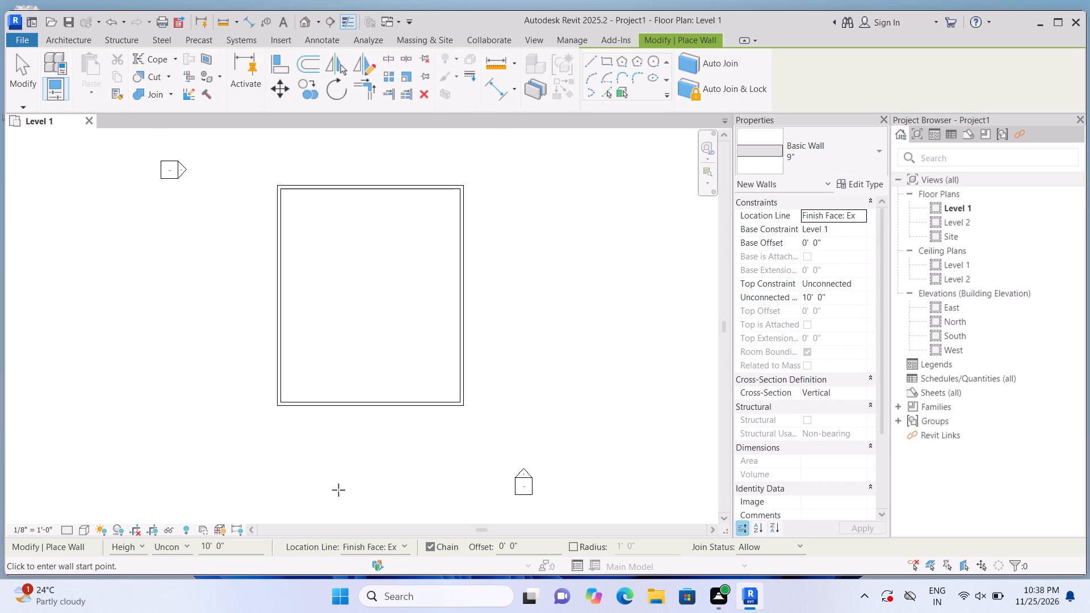
scroll(338, 490, up, 4)
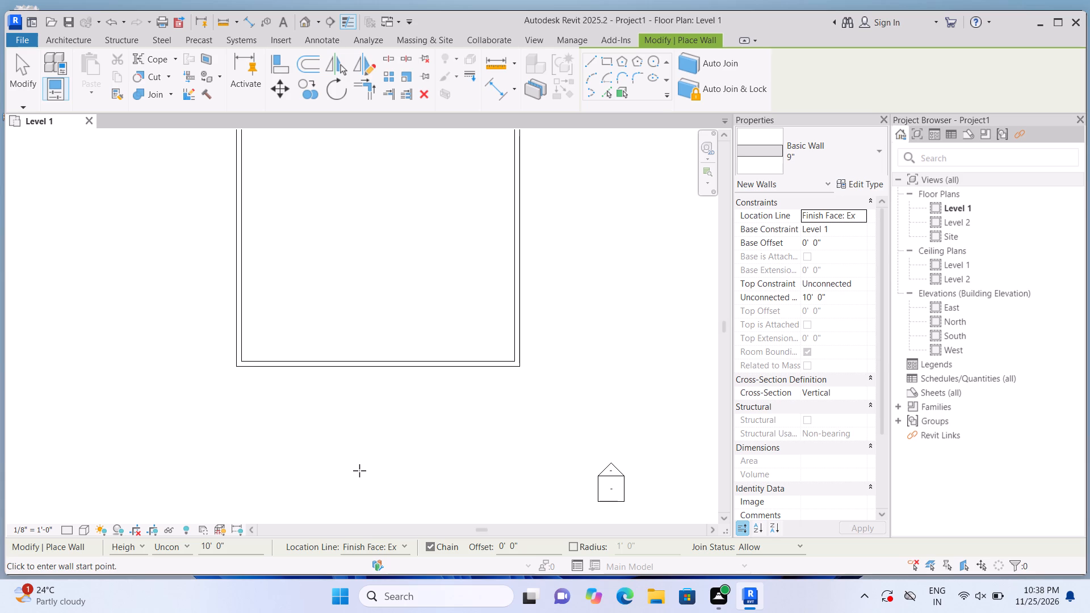
scroll(443, 353, up, 3)
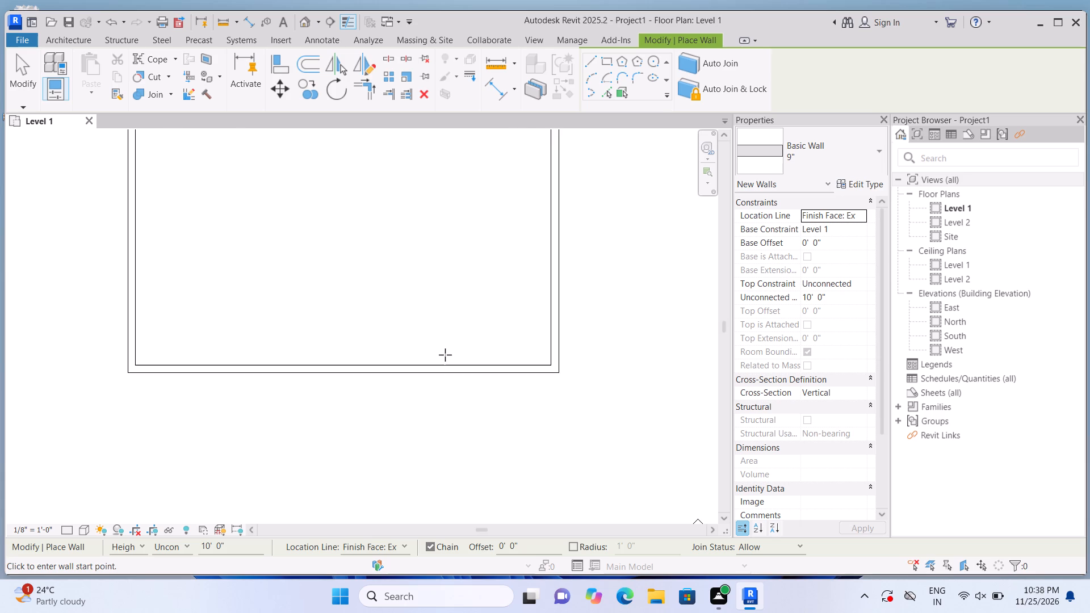
scroll(445, 355, up, 1)
scroll(445, 355, down, 3)
scroll(376, 327, up, 1)
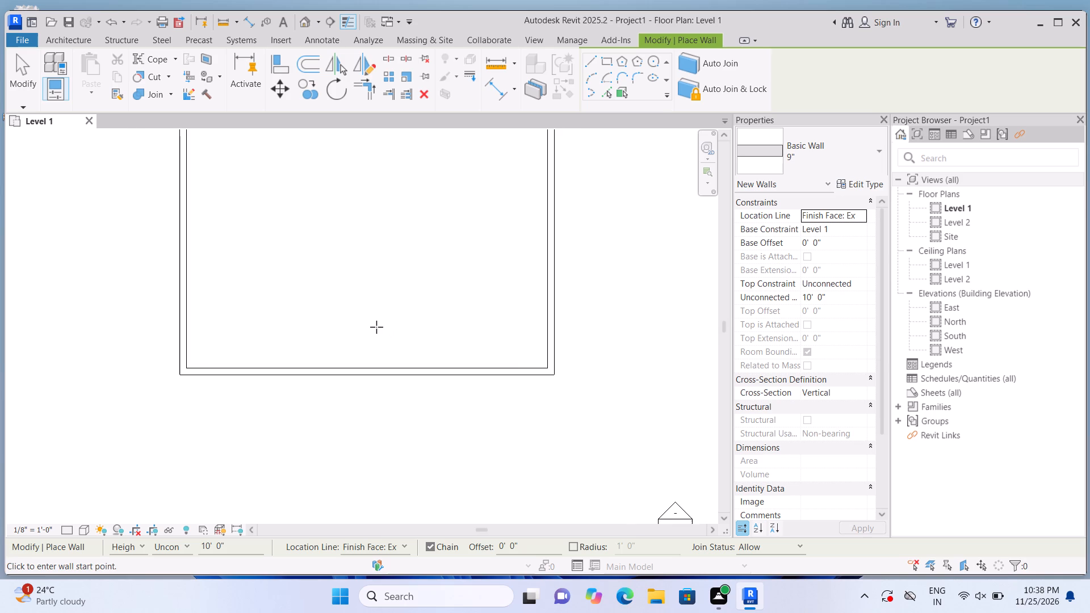
scroll(376, 327, up, 1)
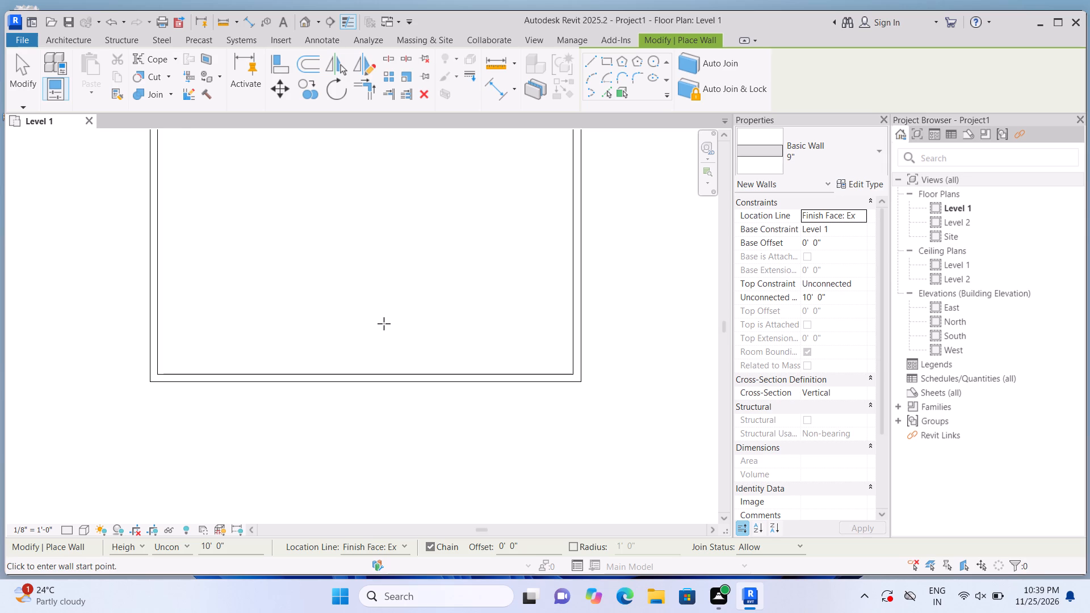
scroll(384, 324, down, 9)
middle_drag(391, 288, 399, 325)
scroll(398, 363, up, 3)
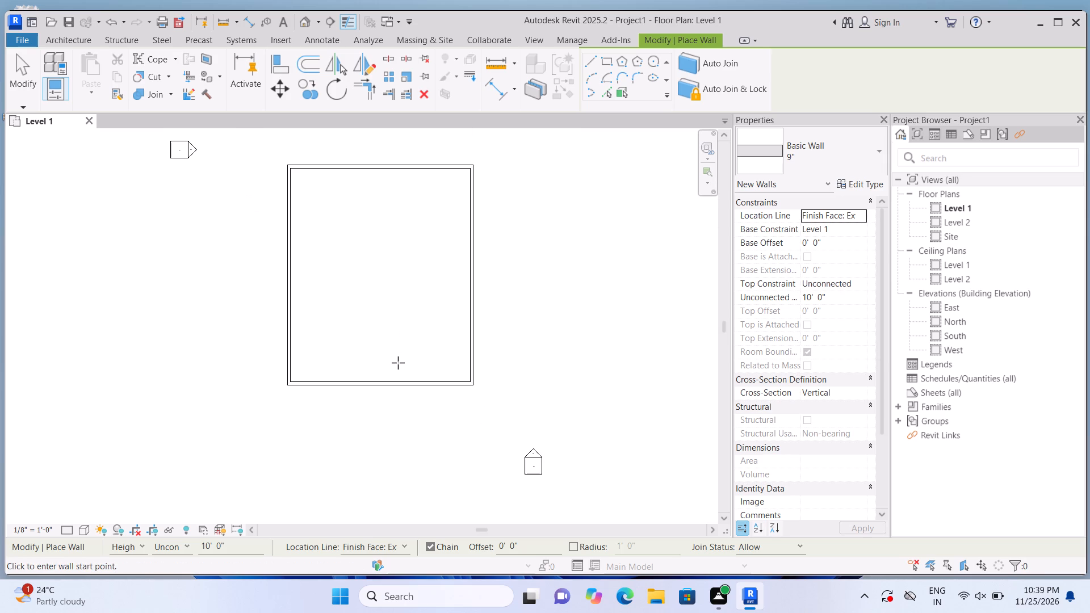
scroll(392, 396, up, 2)
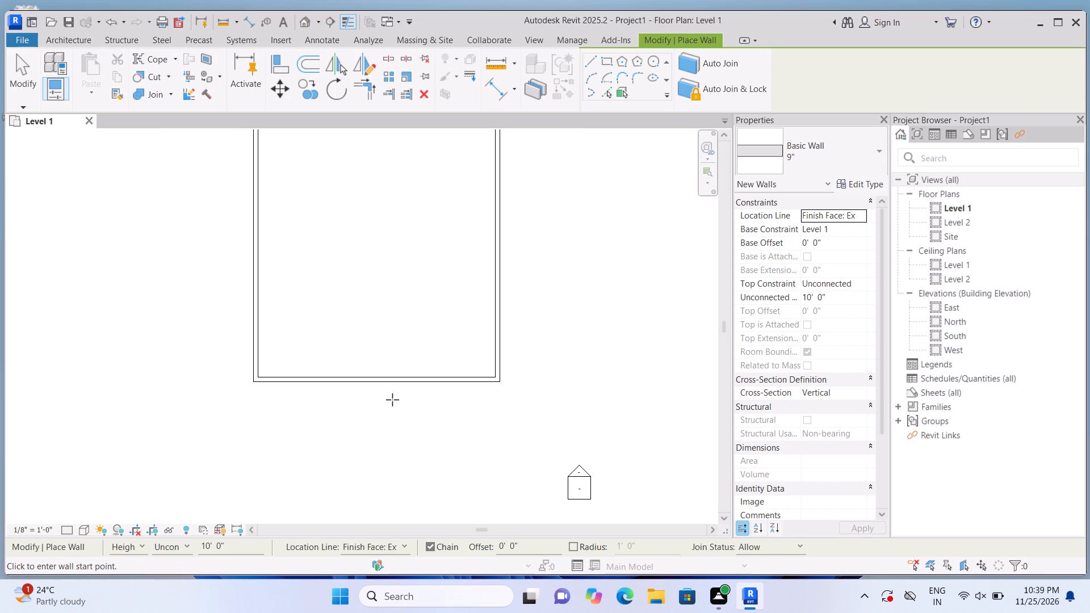
scroll(392, 402, up, 3)
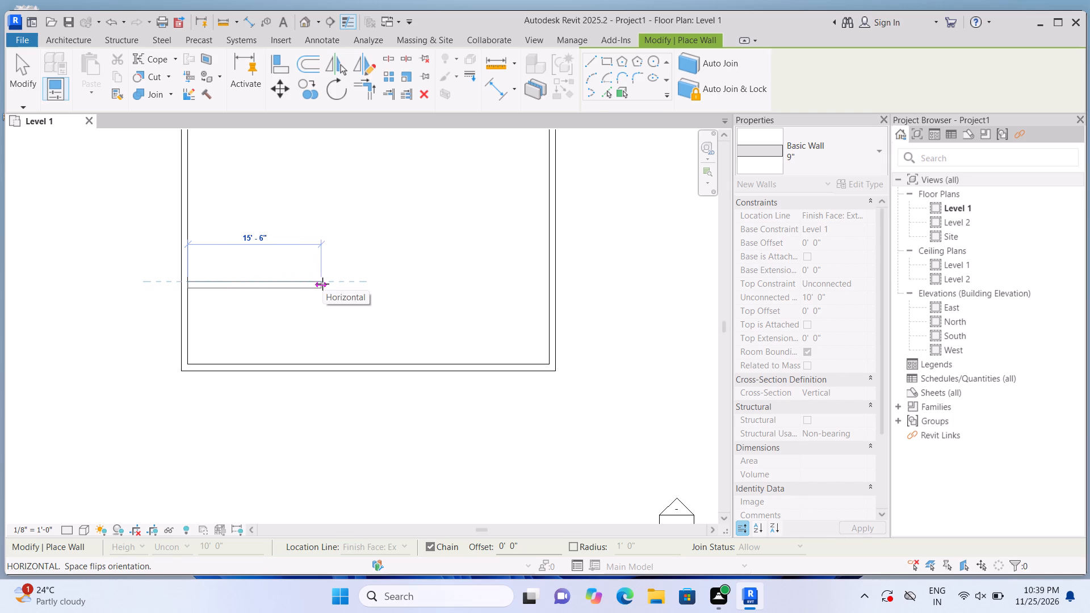
key(Escape)
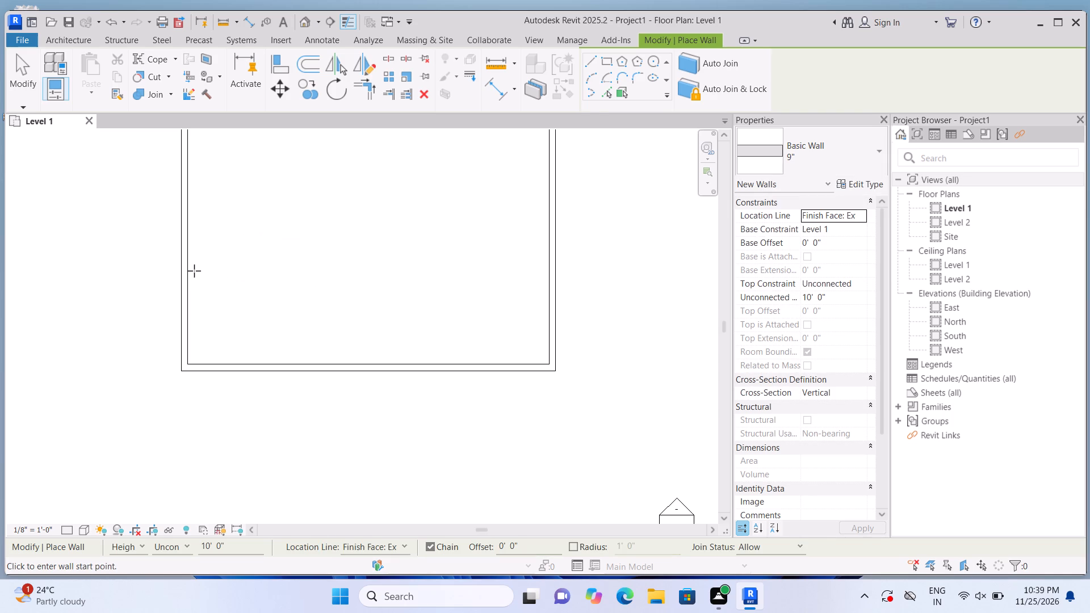
click(192, 266)
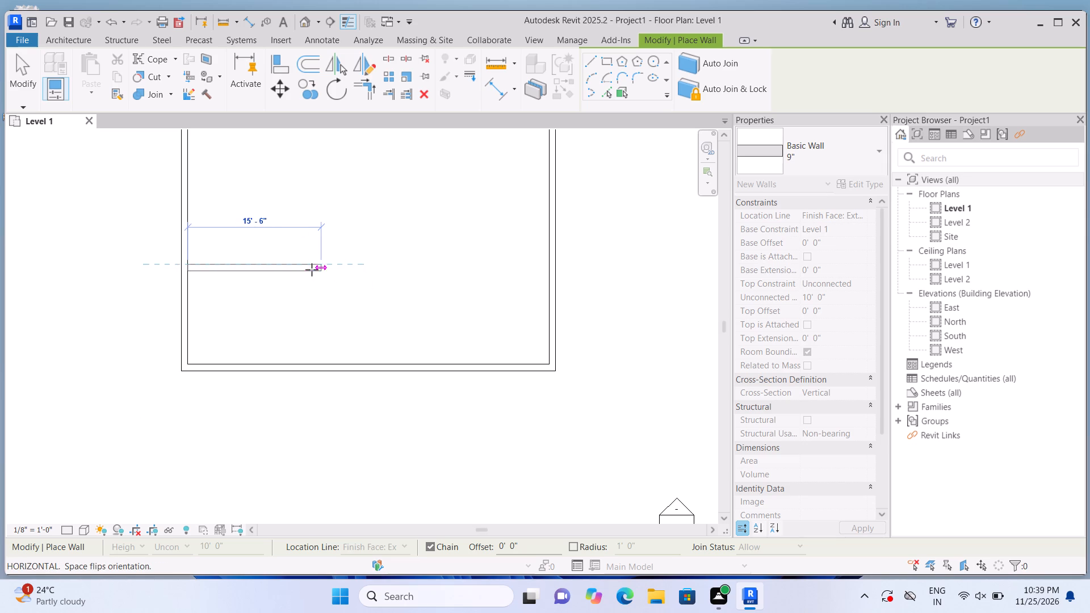
click(312, 270)
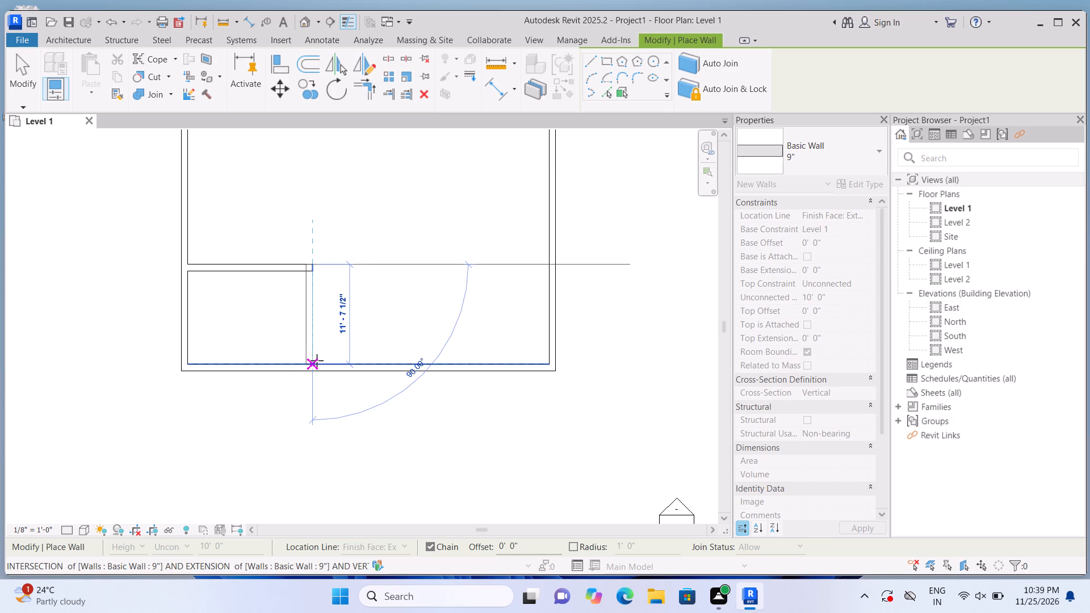
click(317, 366)
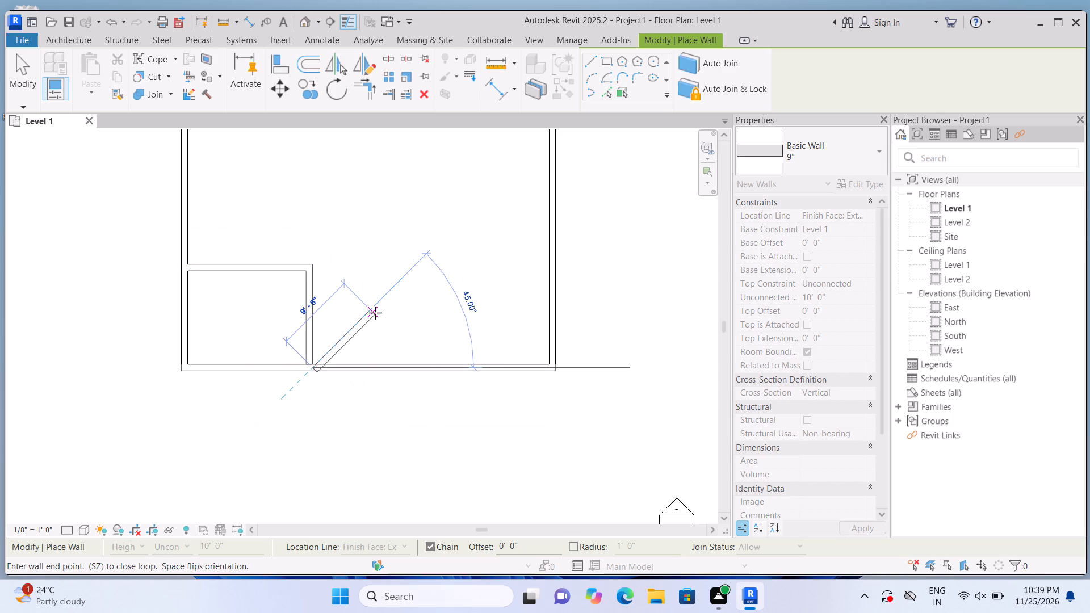
key(Escape)
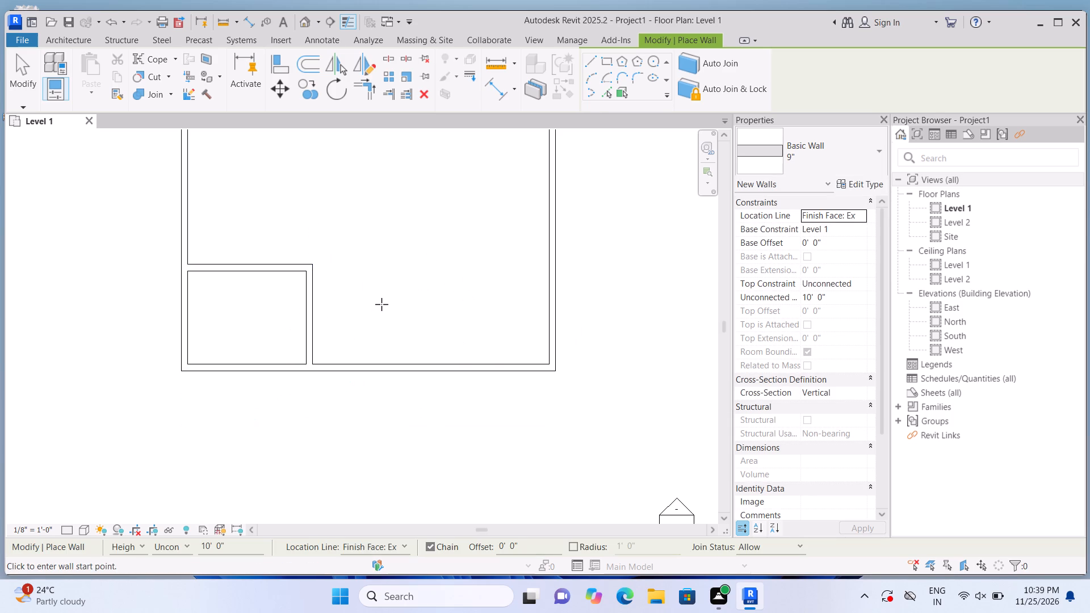
scroll(381, 305, down, 4)
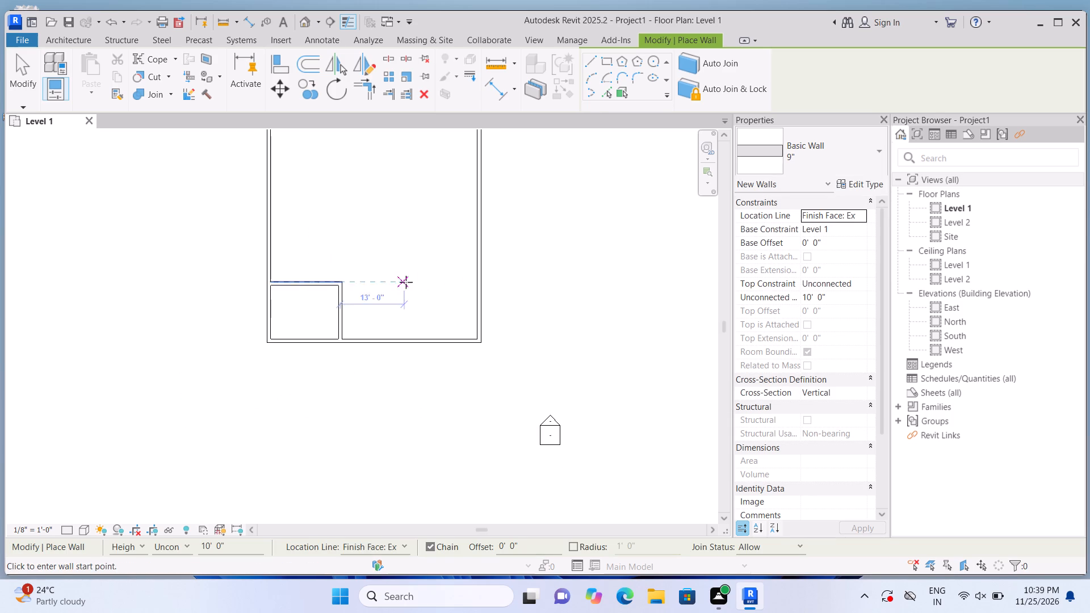
middle_drag(416, 279, 410, 362)
scroll(412, 360, up, 2)
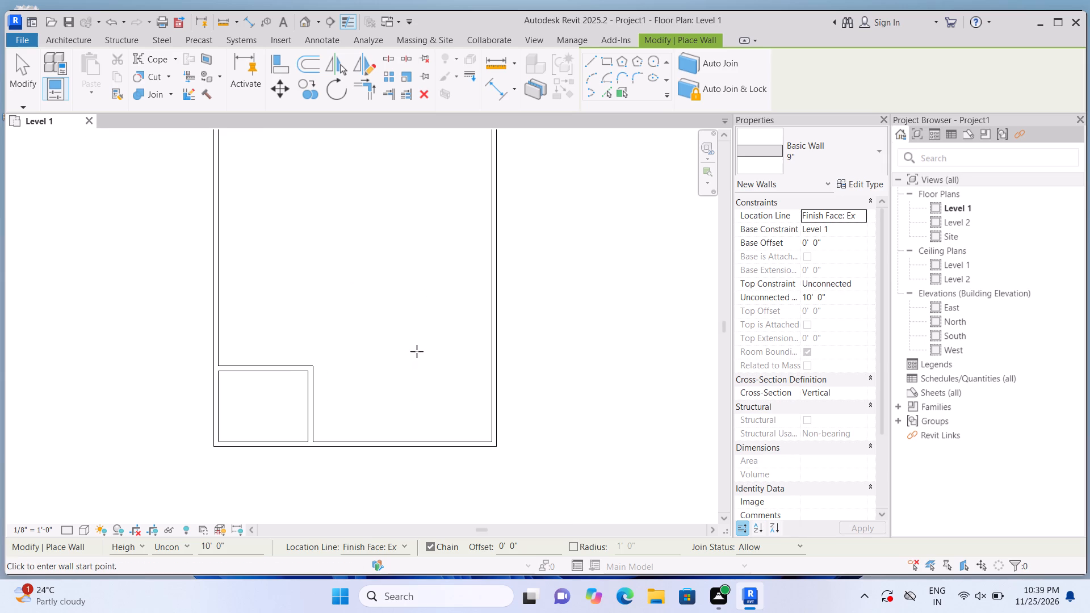
key(Escape)
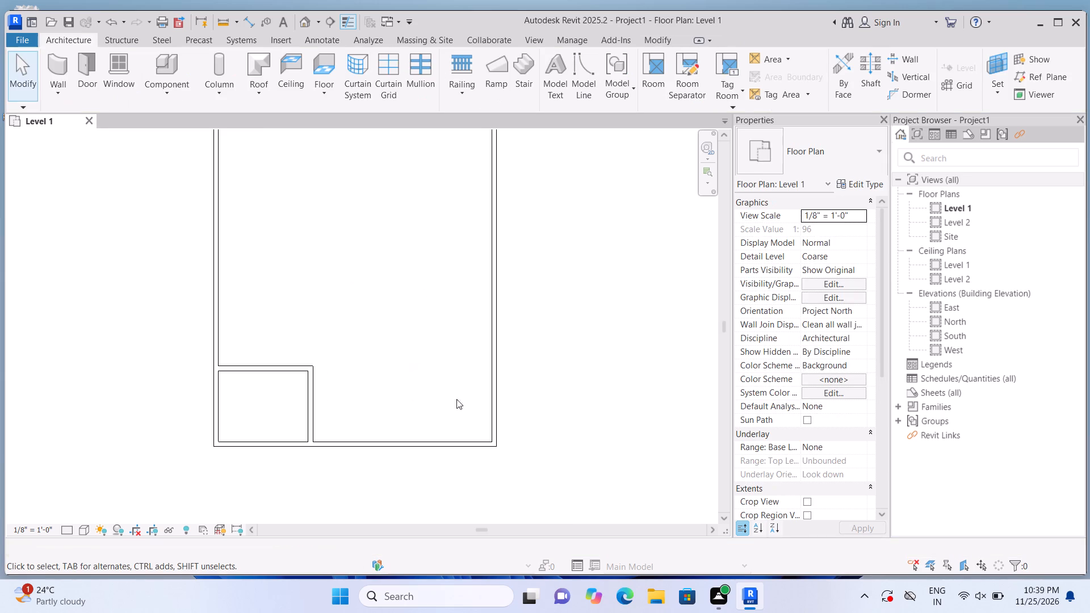
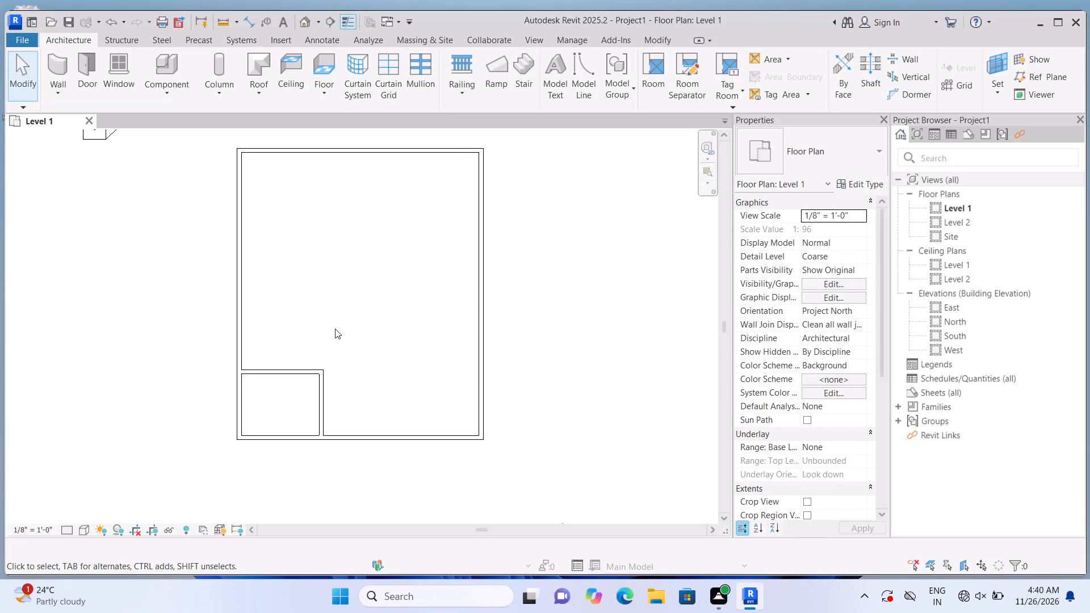
Draw a 9" wall about 10' 6" long straight up from the upper-right corner of the lower-left room, dismissing the save reminder.
click(61, 62)
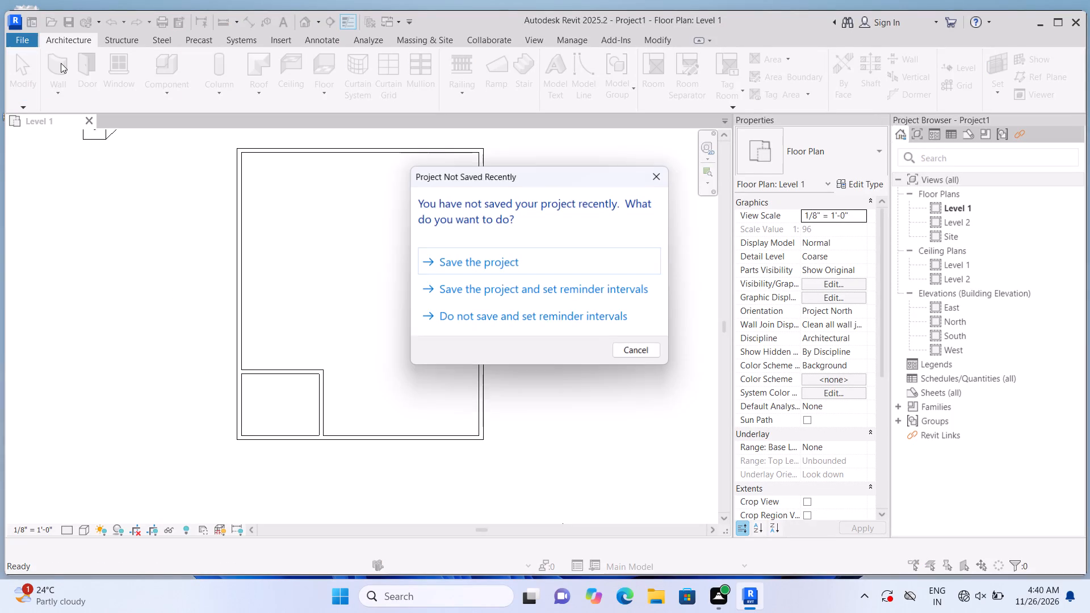
click(662, 175)
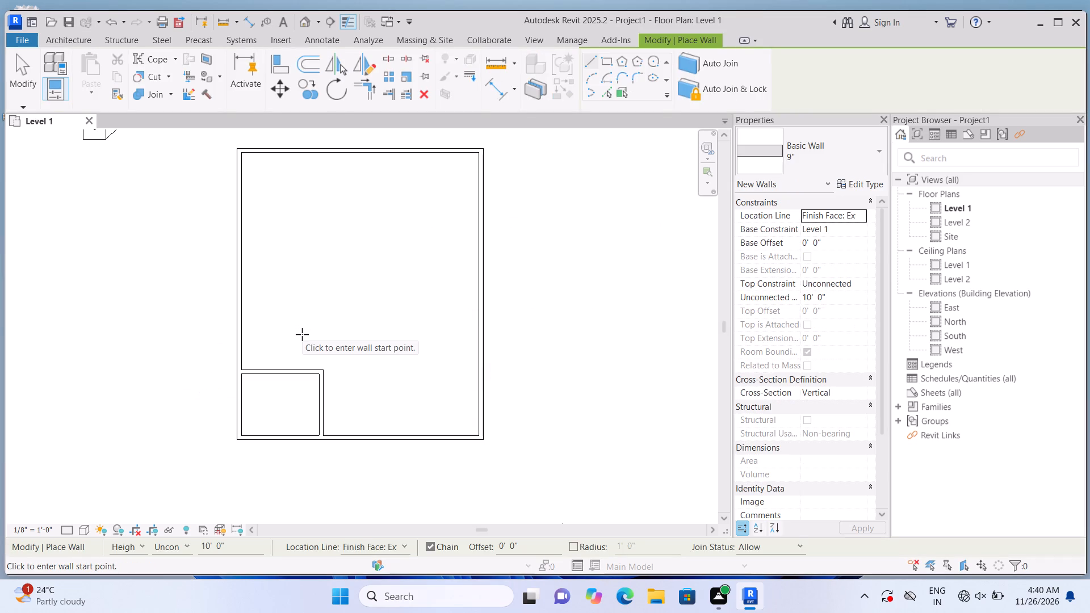
click(87, 36)
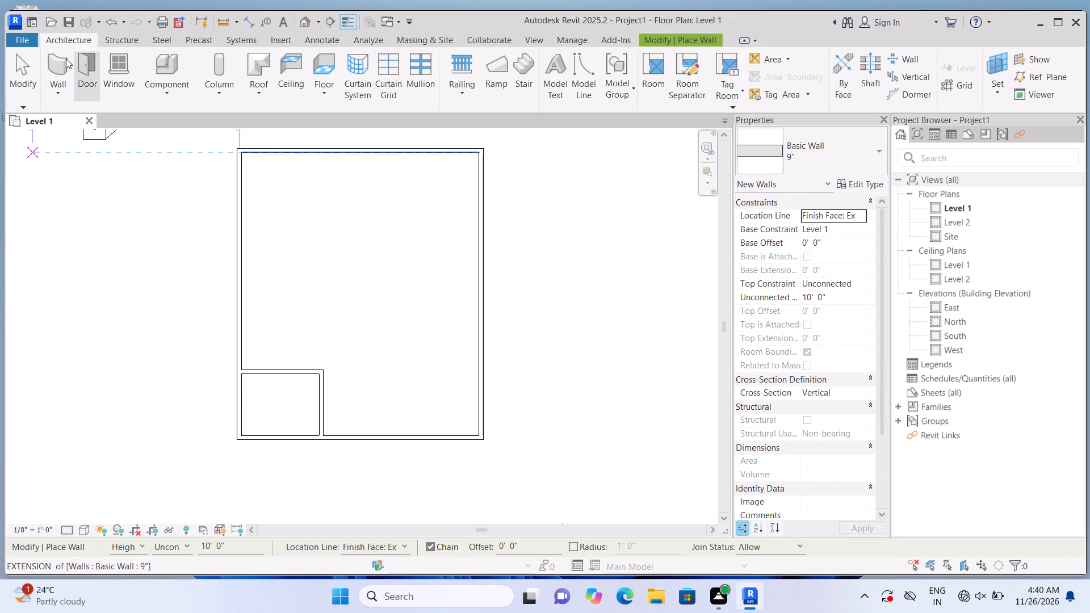
double_click(65, 60)
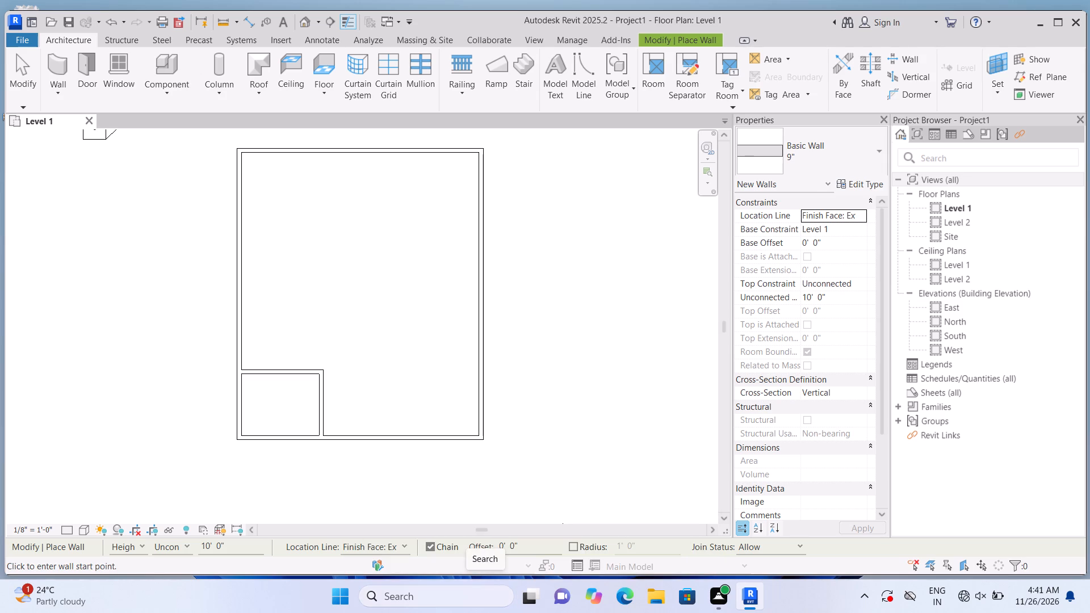
scroll(319, 379, up, 1)
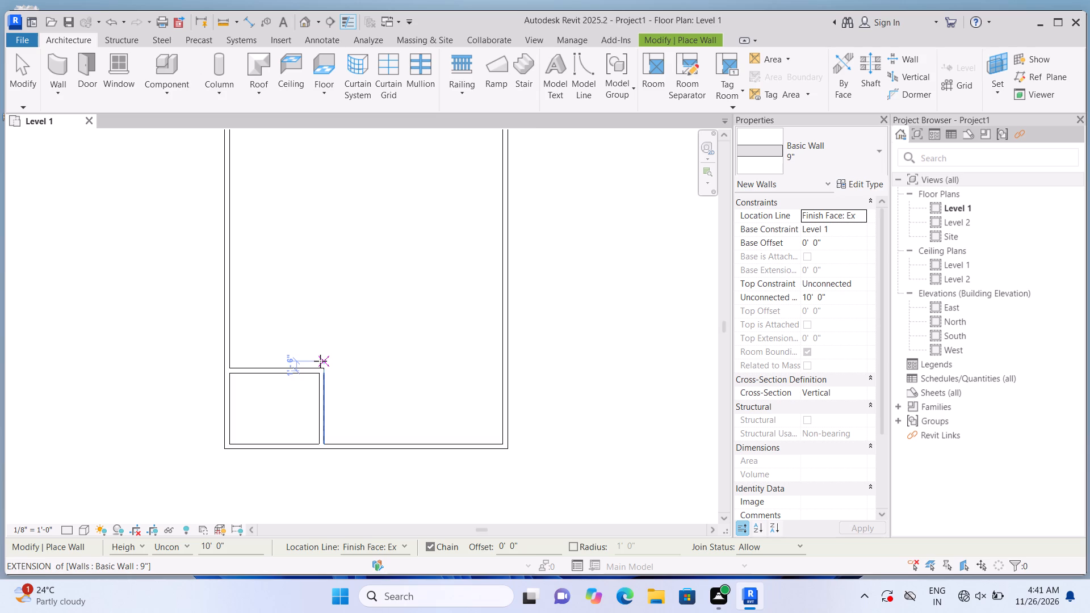
scroll(321, 361, up, 6)
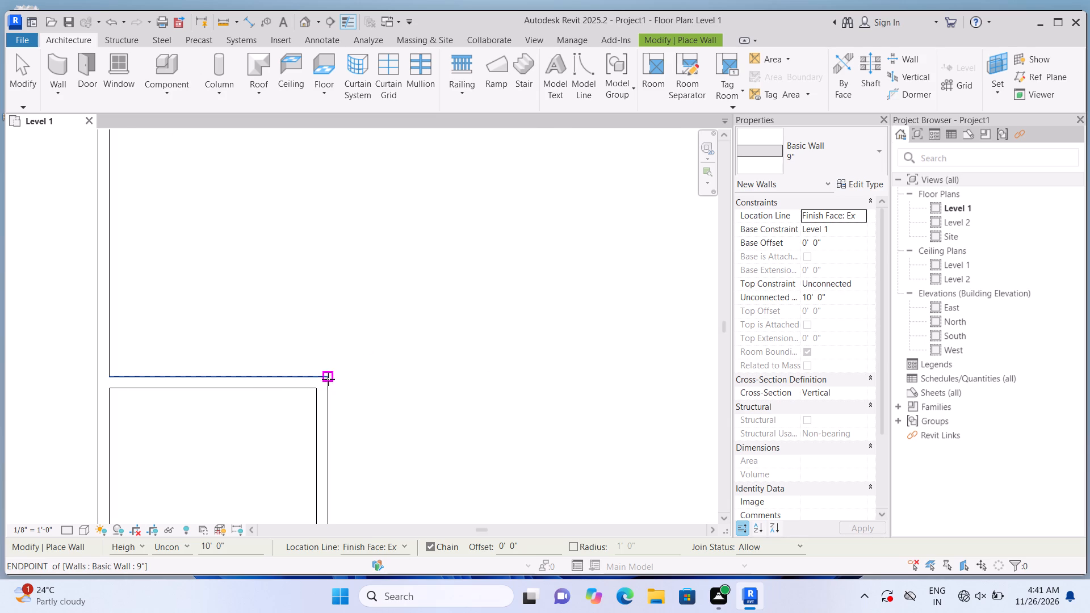
click(328, 379)
key(space)
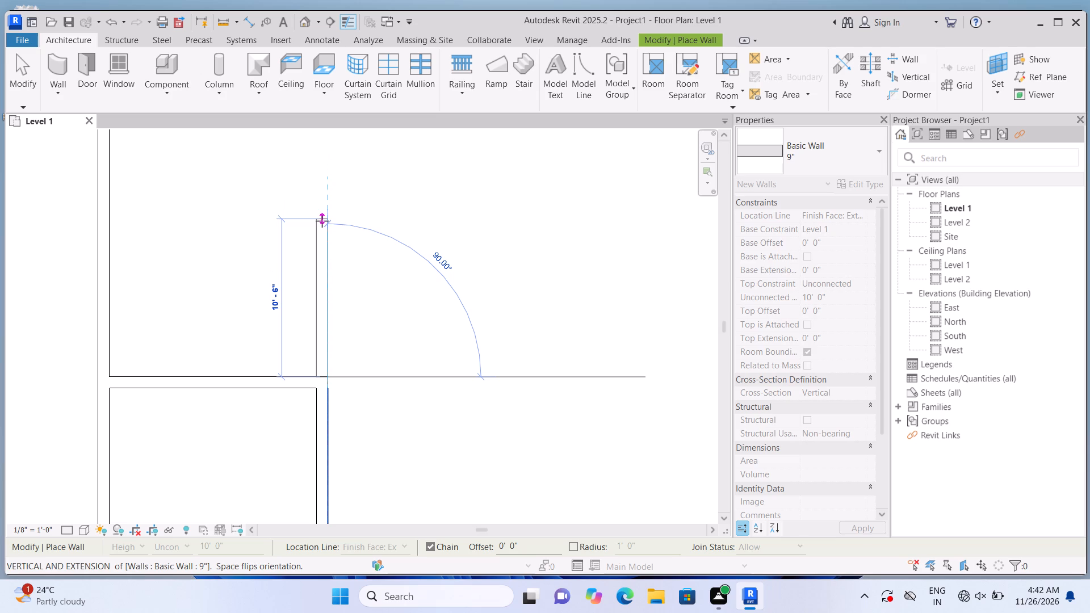
click(322, 221)
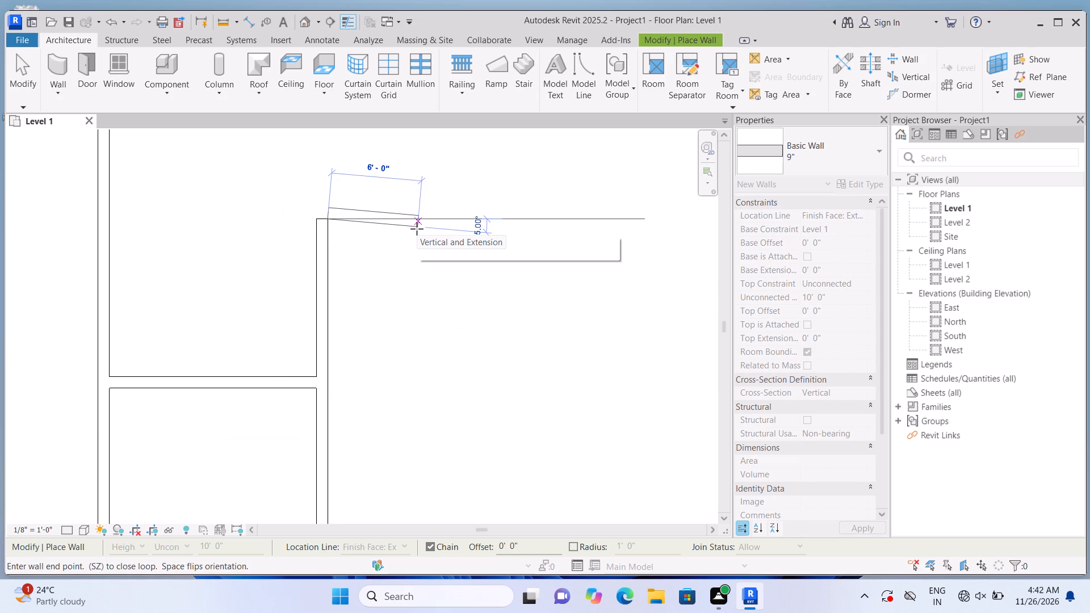
key(Escape)
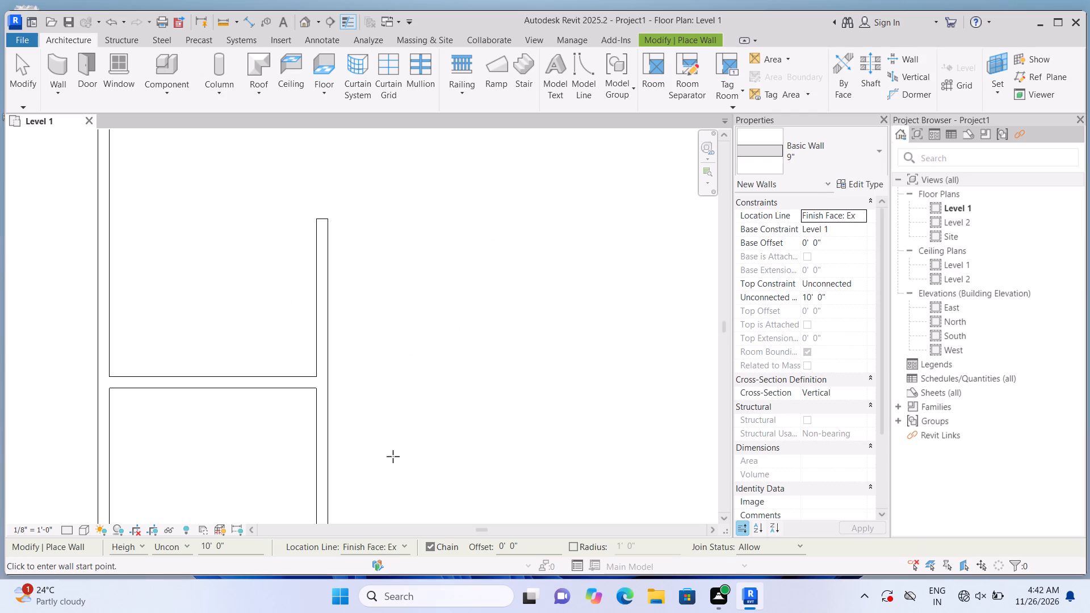
Draw a vertical 9" wall about 22' 6" long up from the bottom outer wall, ending level with the first interior wall's top.
scroll(392, 461, up, 3)
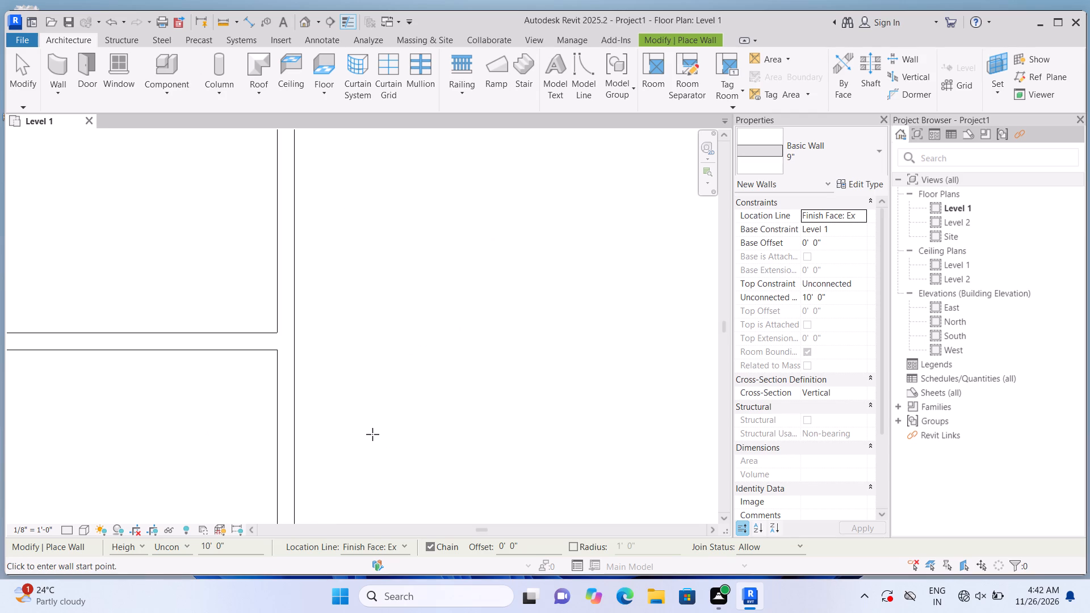
scroll(372, 434, down, 3)
scroll(409, 382, down, 2)
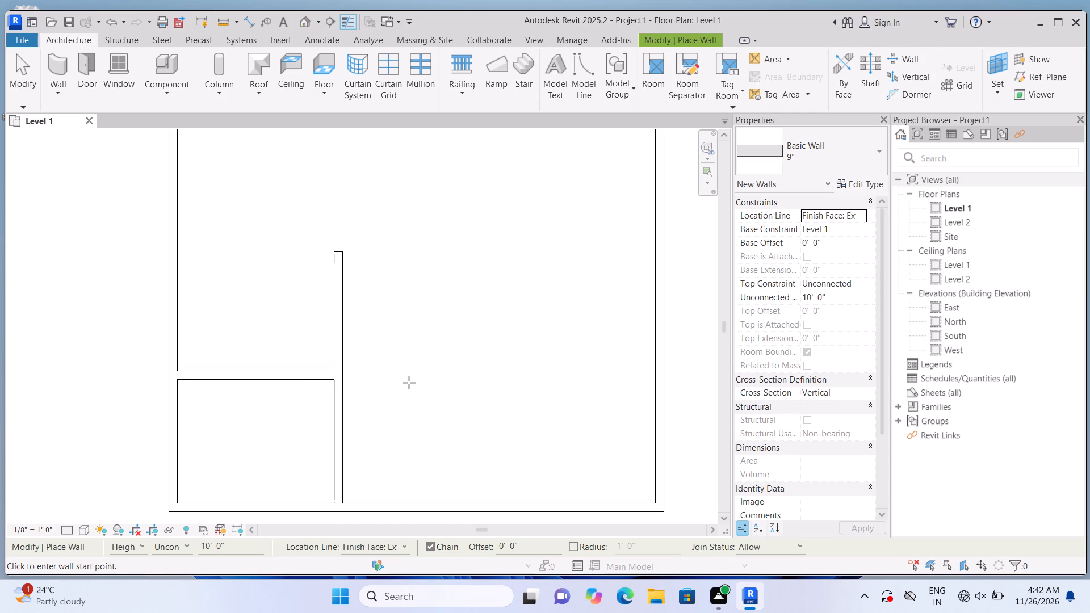
scroll(409, 383, down, 1)
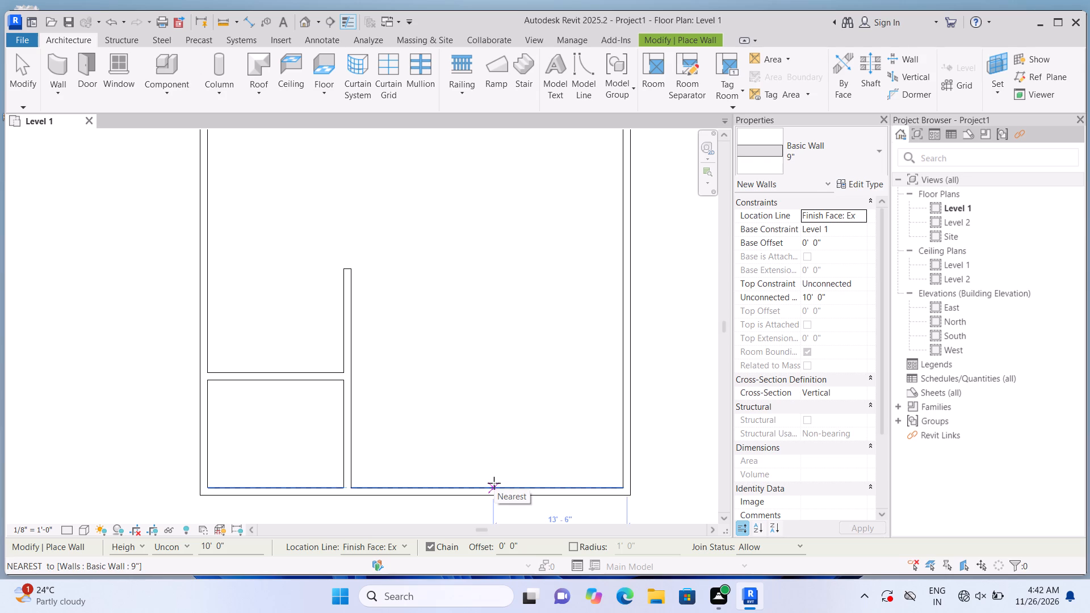
click(494, 483)
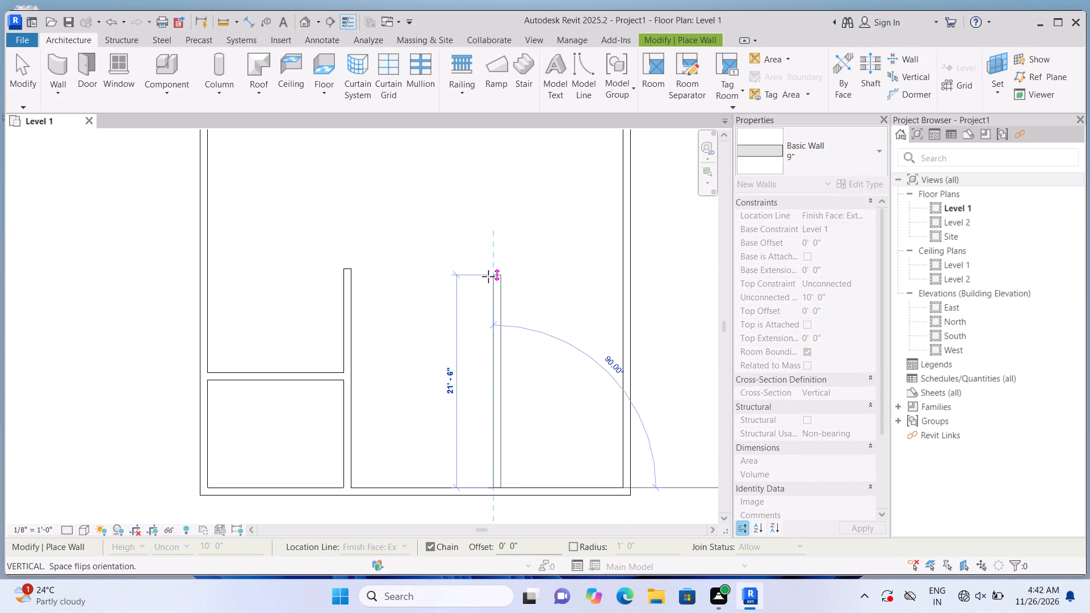
click(488, 272)
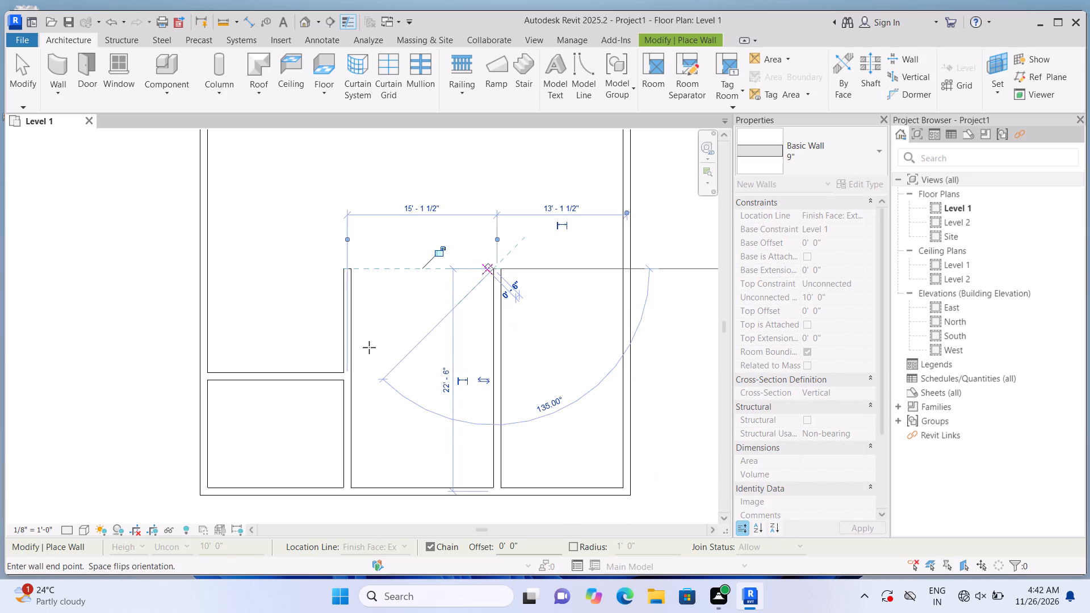
key(Escape)
Draw a horizontal 9" wall from the top of the new vertical wall to the right outer wall, enclosing the lower-right room.
scroll(369, 345, down, 1)
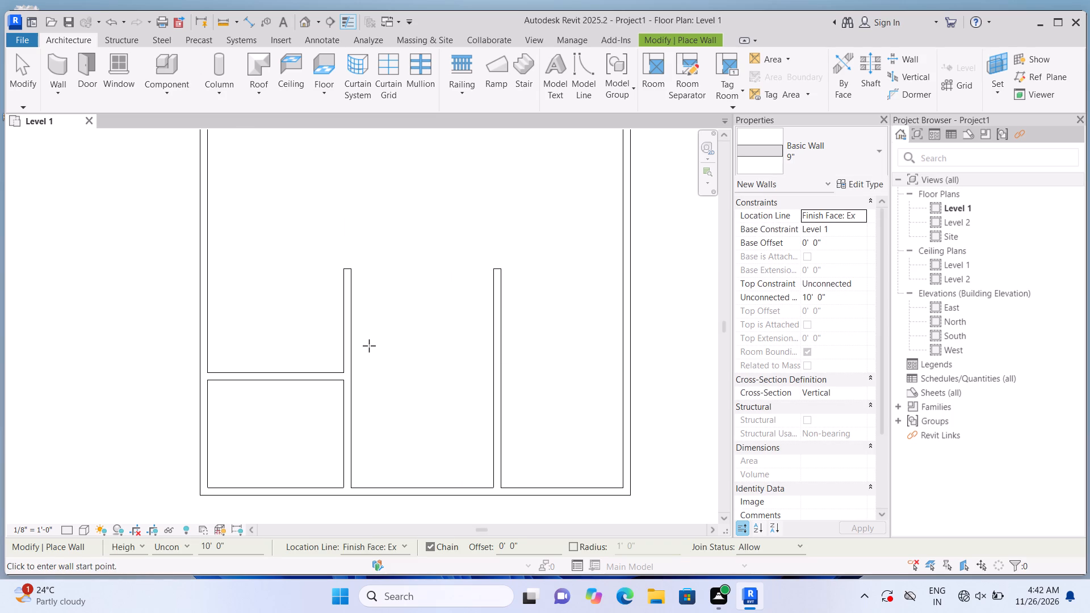
scroll(369, 346, down, 3)
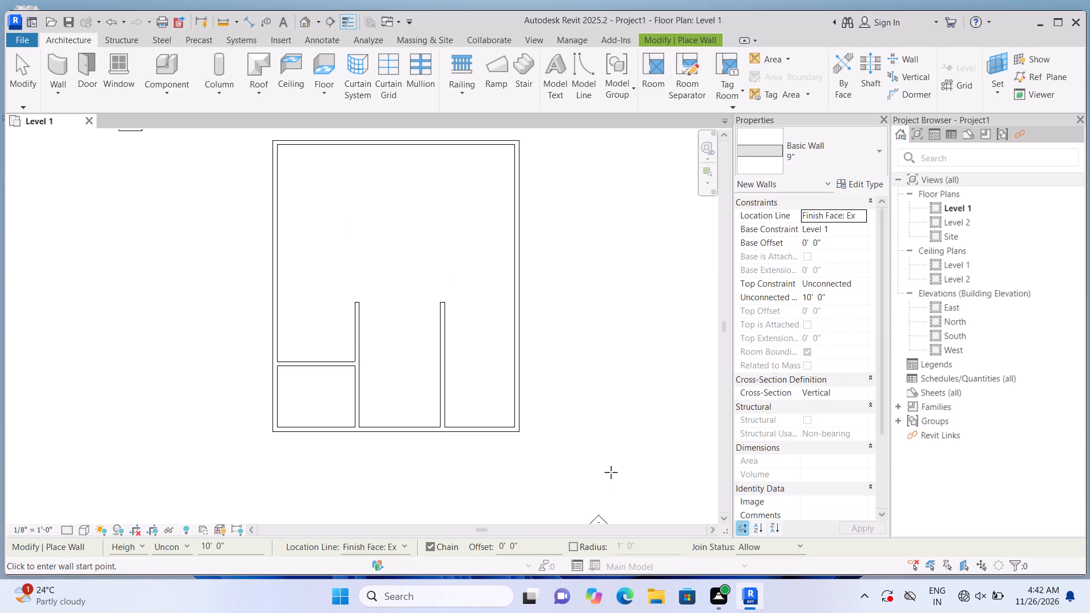
scroll(619, 435, up, 3)
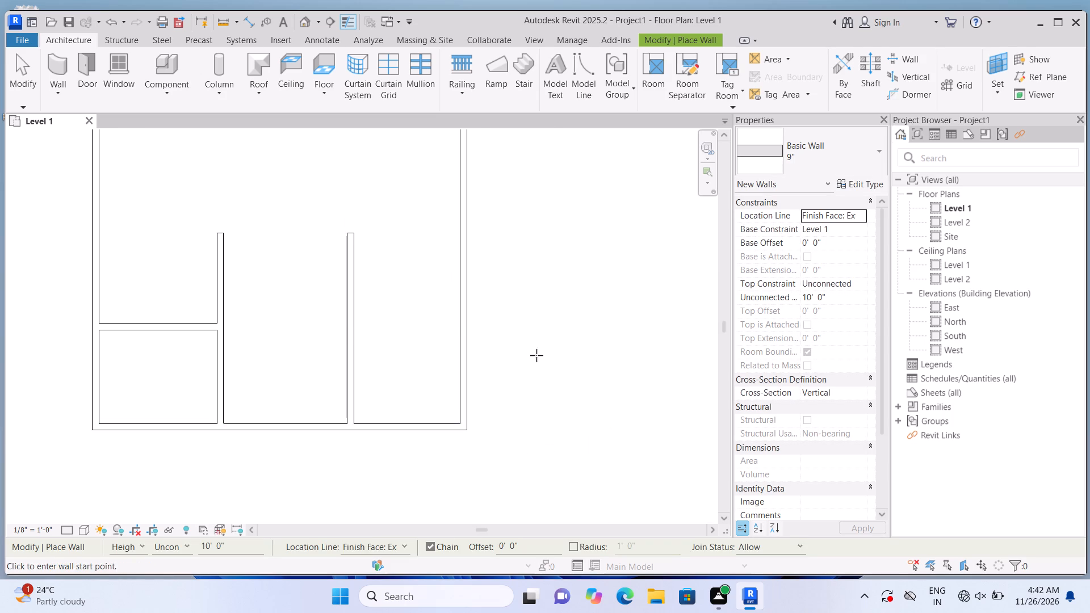
click(351, 226)
key(Escape)
scroll(326, 236, up, 2)
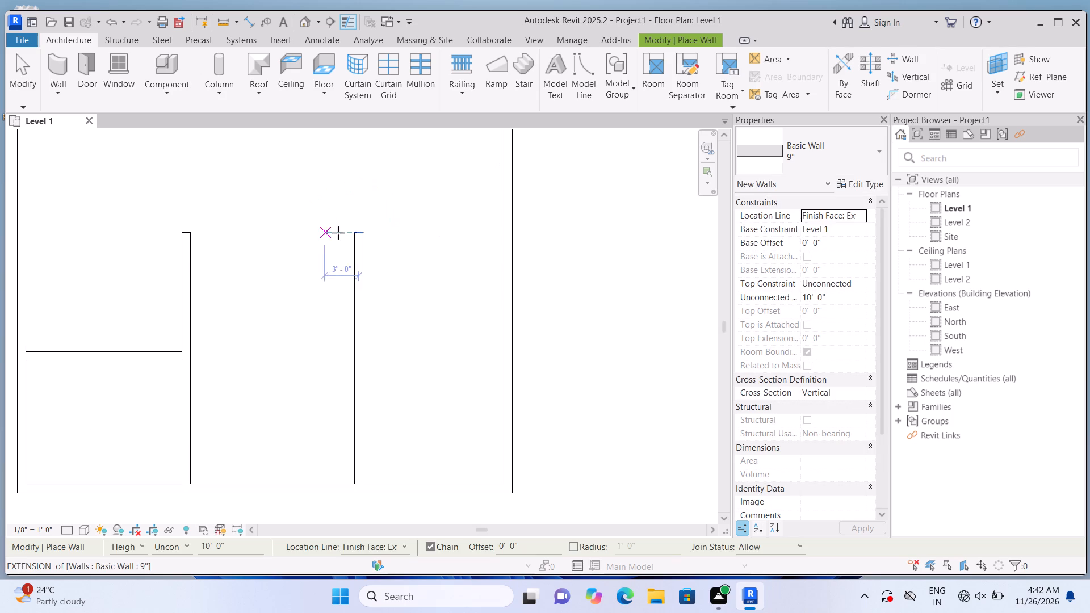
click(348, 230)
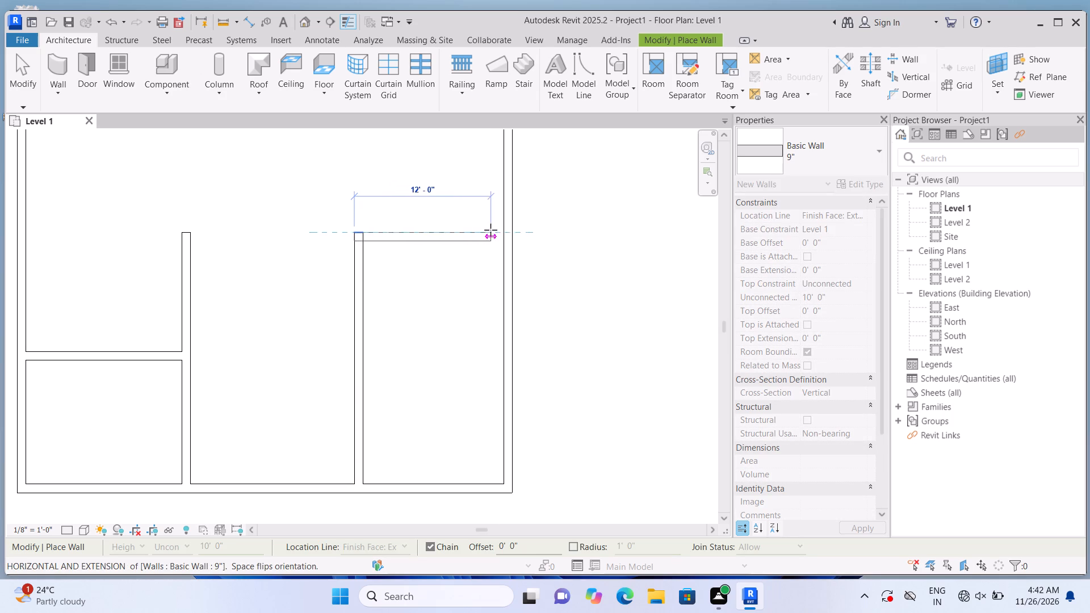
click(506, 228)
key(Escape)
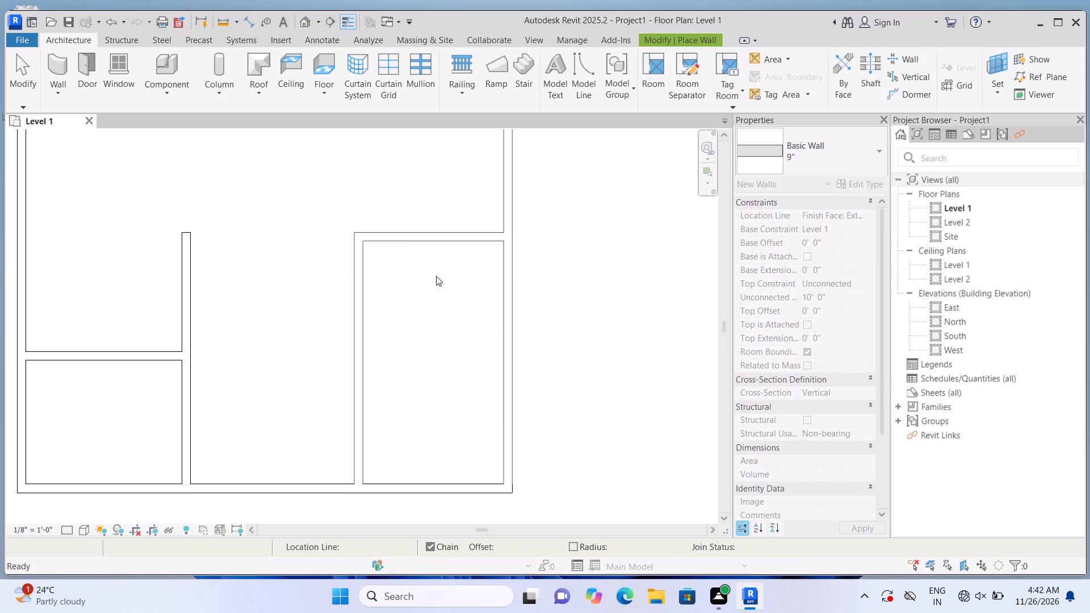
Draw a horizontal 9" wall about 9' long leftward from the right outer wall, starting 6' above the lower-right room's top wall.
scroll(431, 207, up, 1)
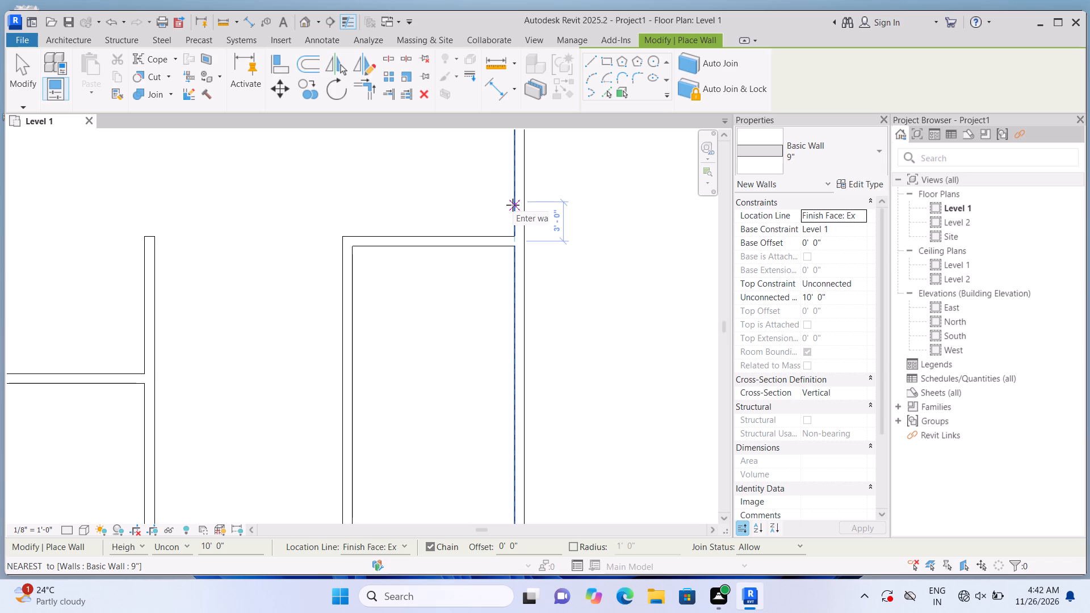
text(6')
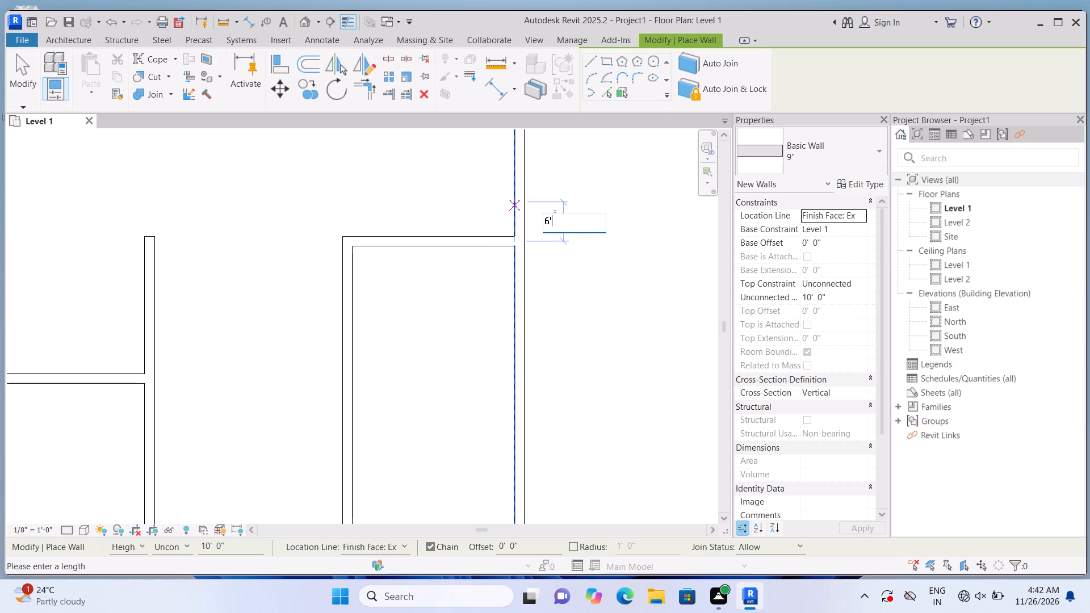
key(Return)
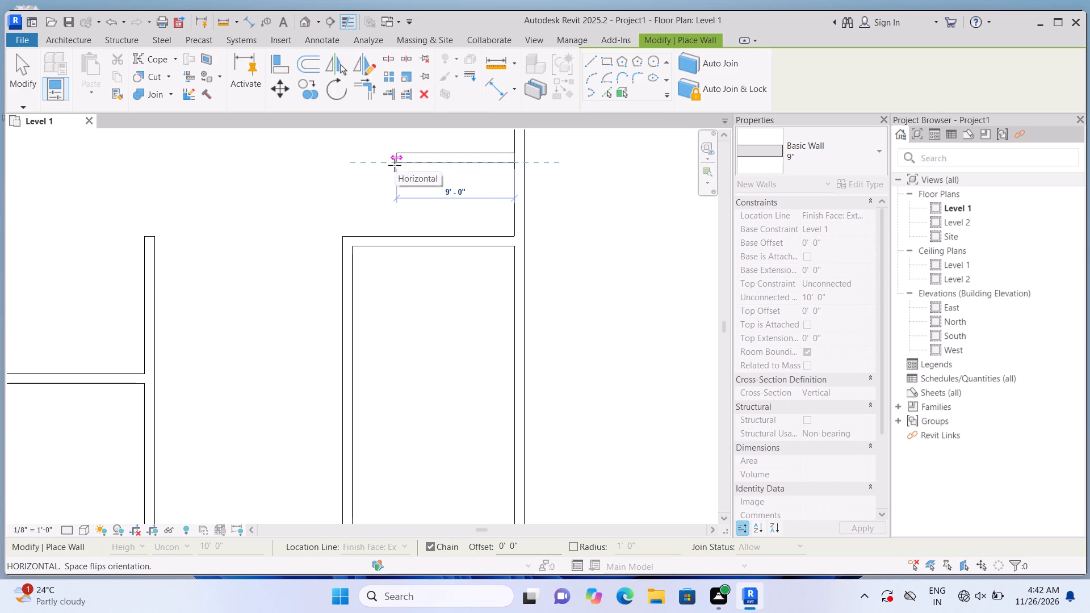
double_click(391, 165)
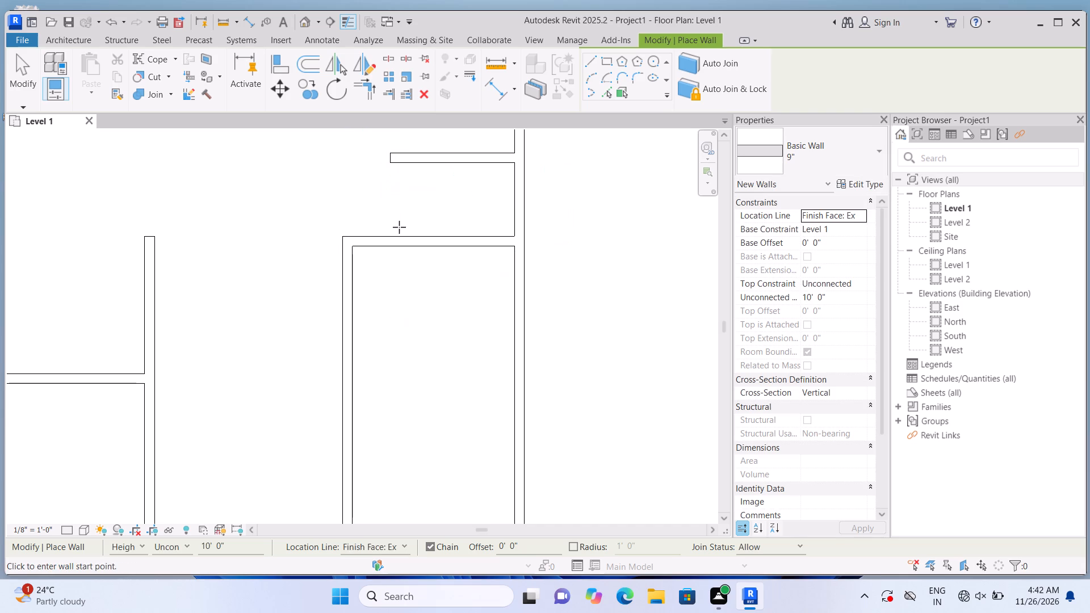
Draw a short 9" wall from that wall's free end down to the lower-right room's top wall, and finish placing walls.
click(390, 157)
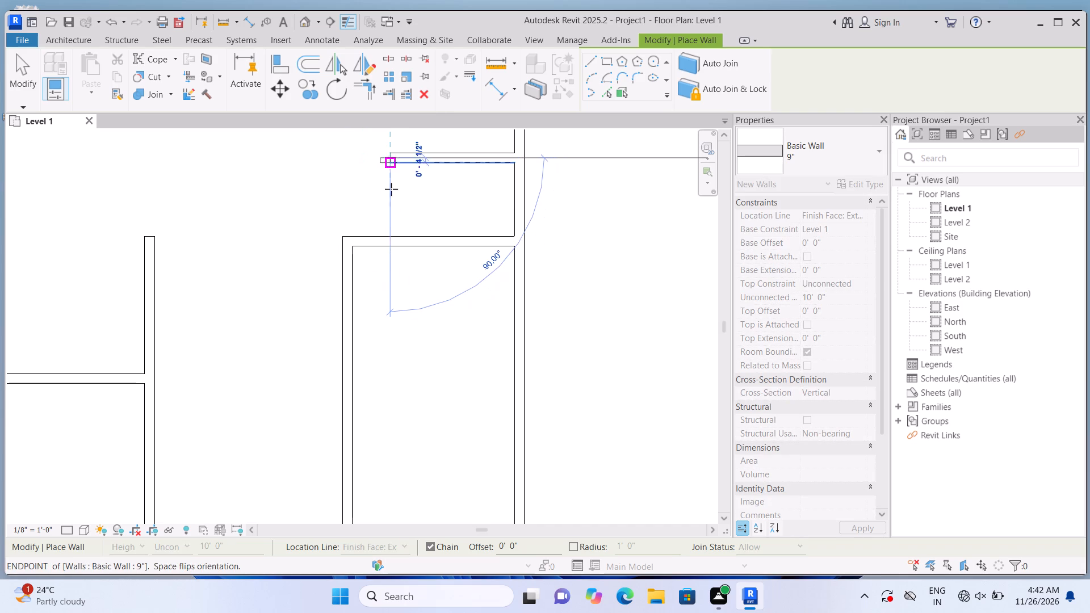
click(397, 242)
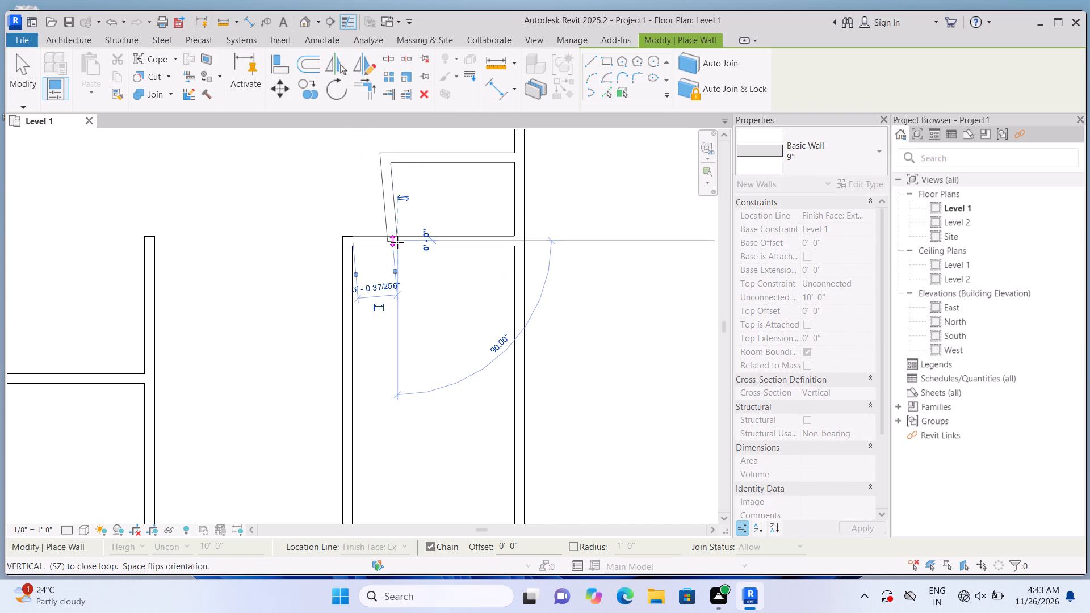
key(Escape)
key(Escape)
key(Escape)
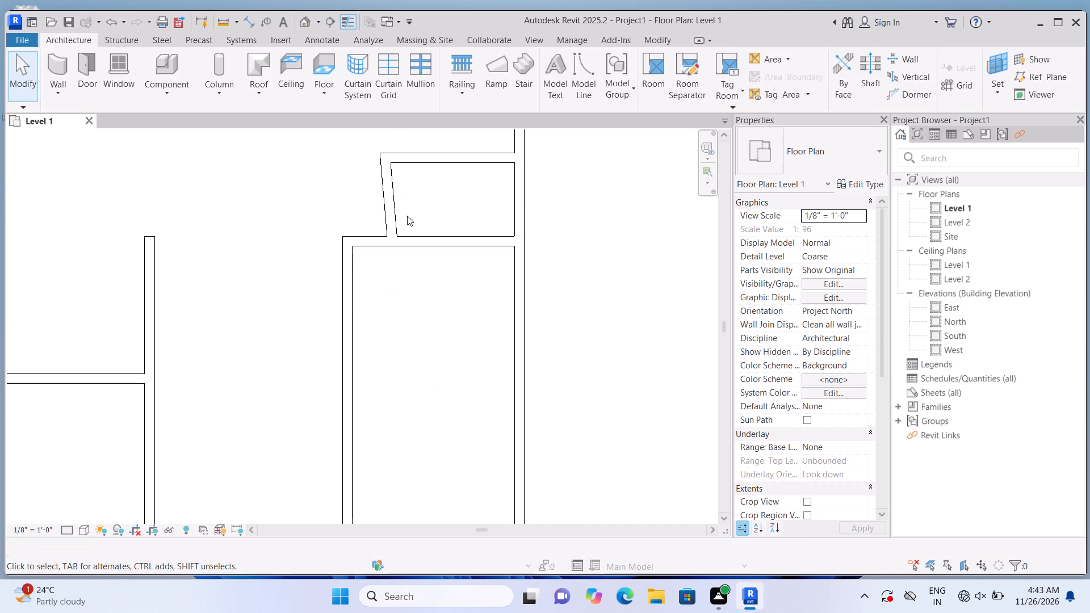
Open the short slanted wall above the lower-right room for editing.
double_click(388, 212)
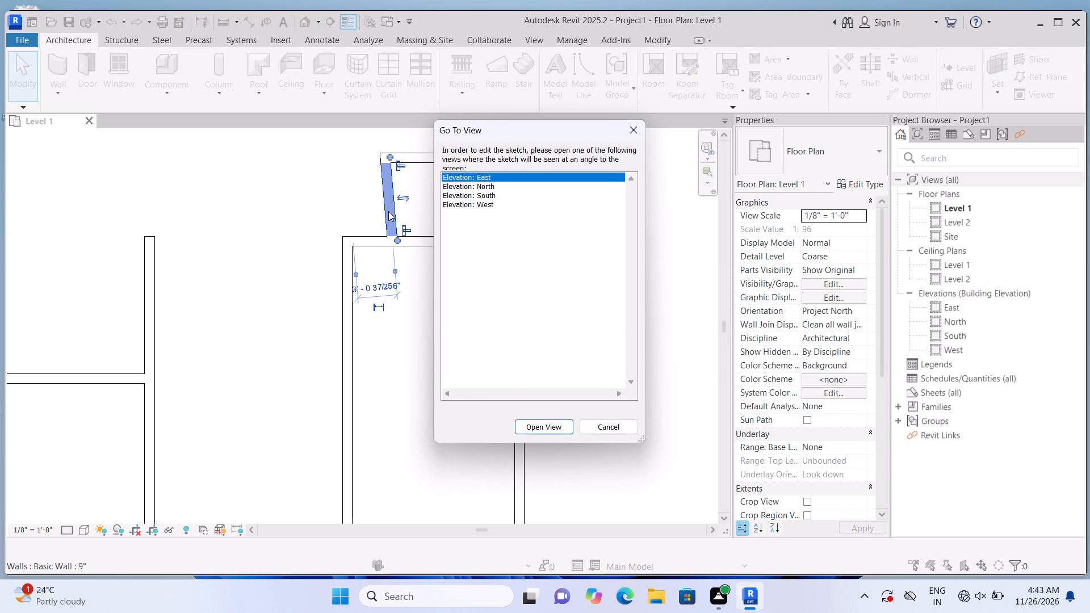
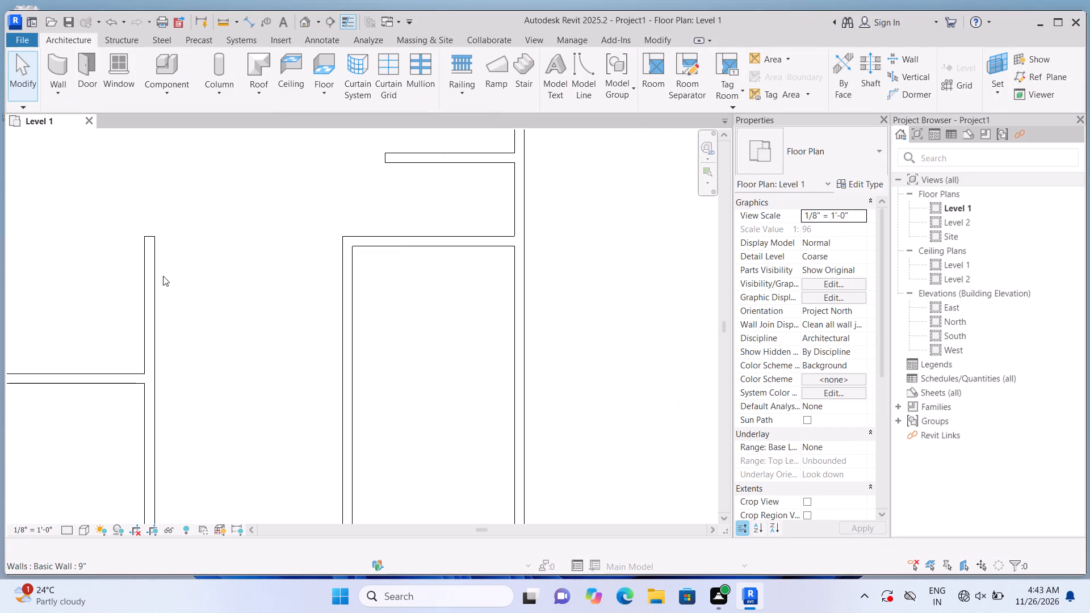
Draw a vertical 9" wall from the short horizontal wall's free end down to the lower-right room's top wall, enclosing the small room.
click(64, 74)
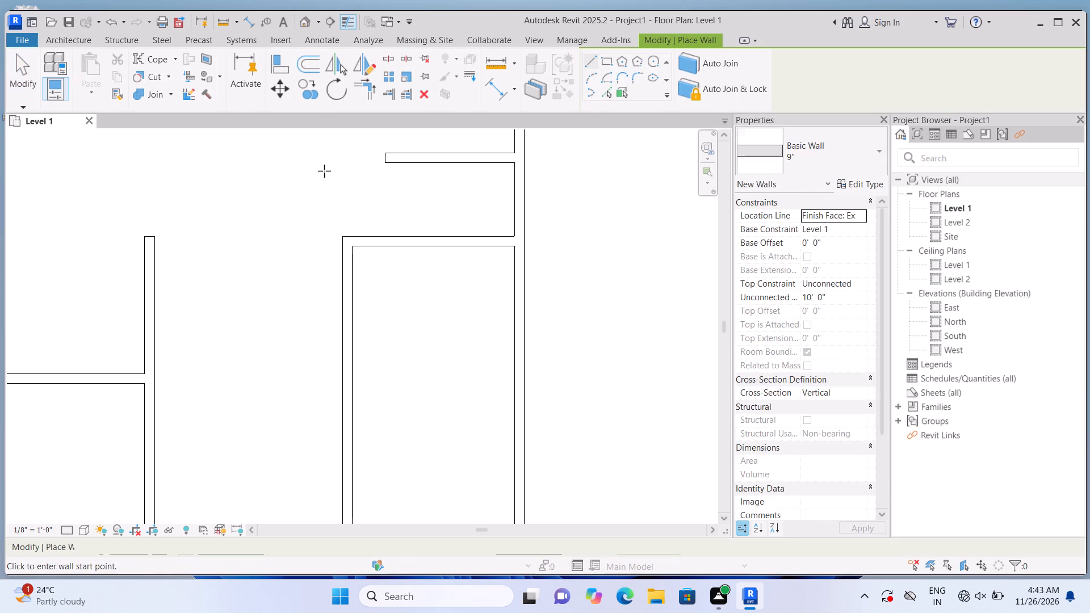
click(391, 148)
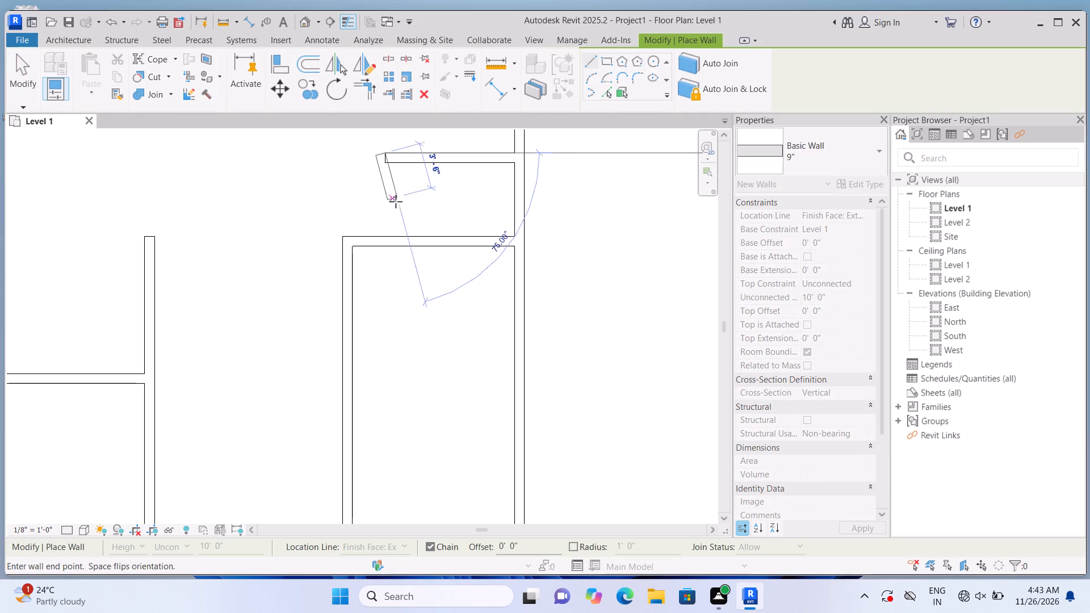
click(385, 242)
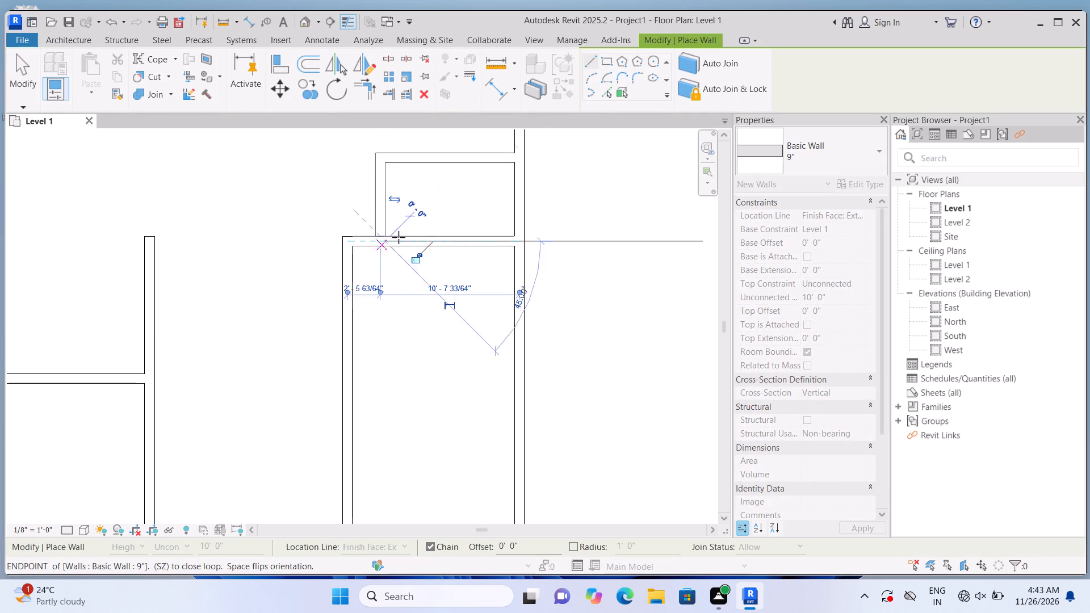
key(Escape)
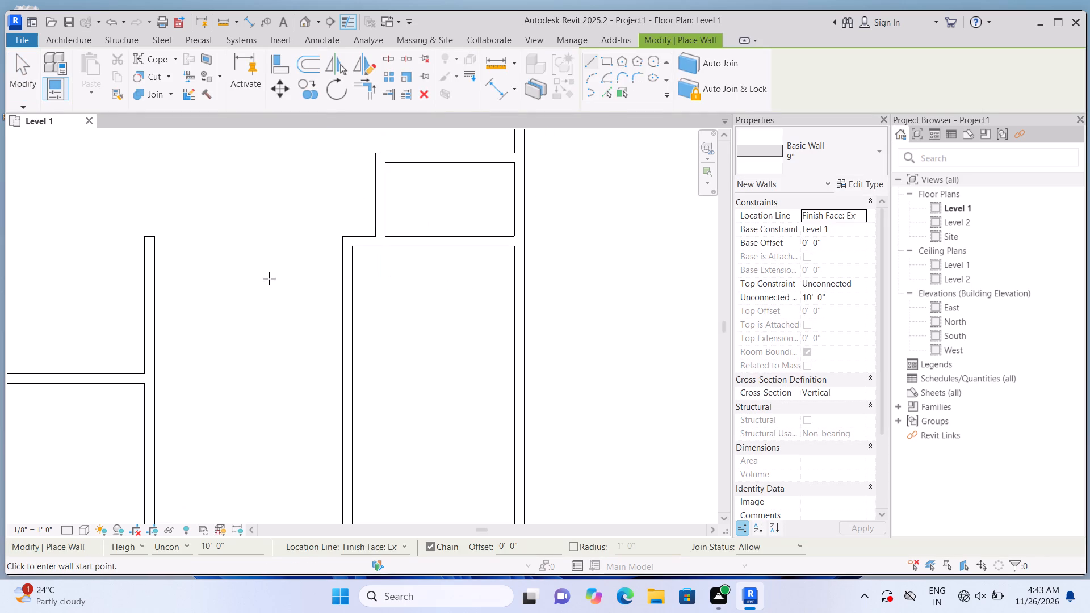
From the small room's upper-left corner, draw chained 9" walls about 15'-6" left, up, about 13' right, and up to the top outer wall.
scroll(280, 309, down, 4)
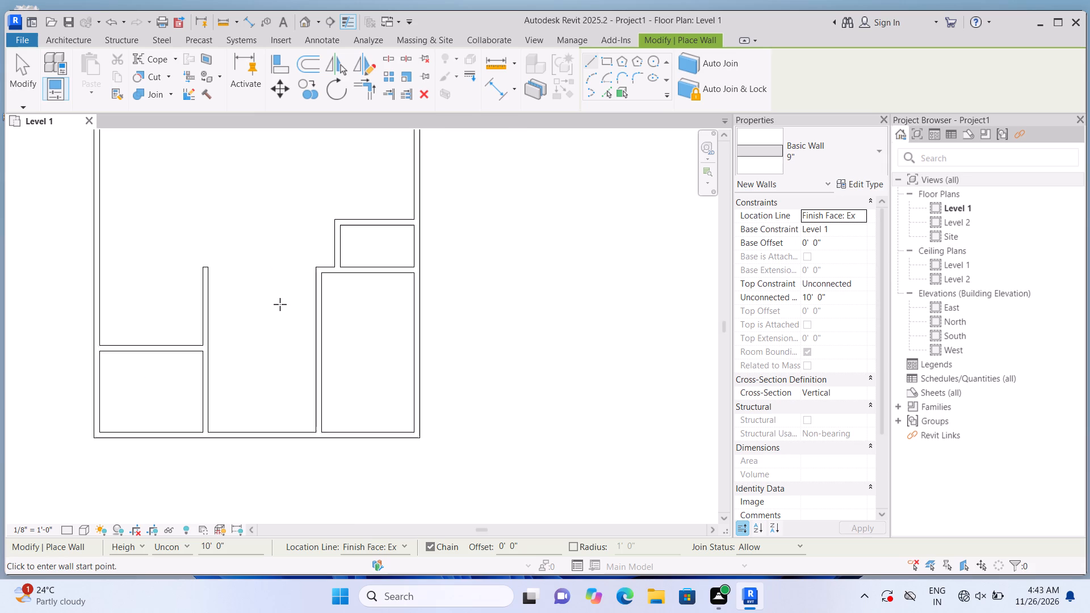
scroll(280, 304, down, 4)
scroll(195, 167, up, 1)
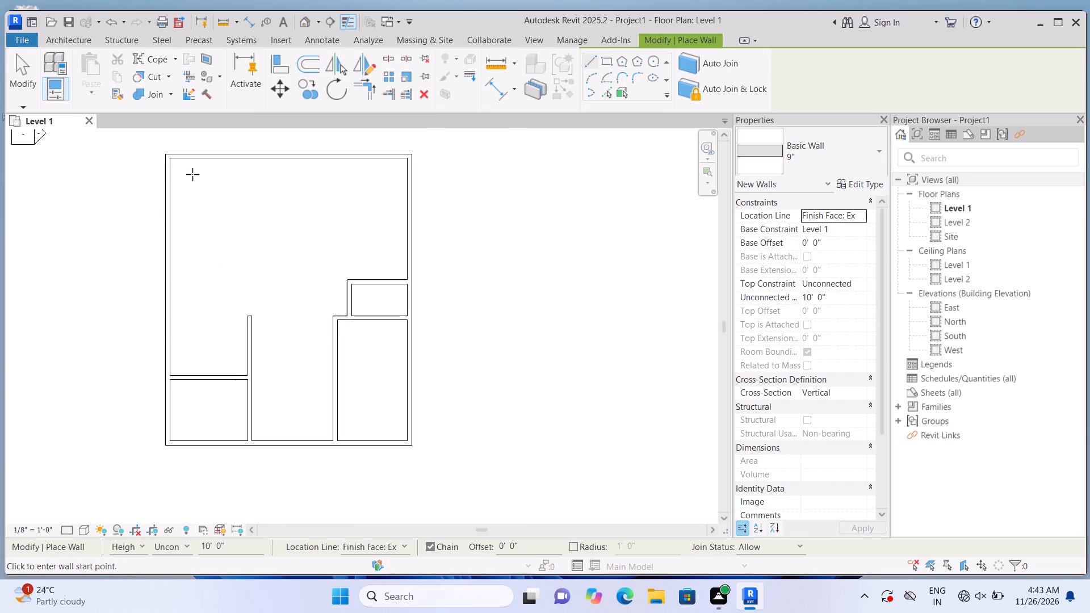
scroll(192, 174, up, 3)
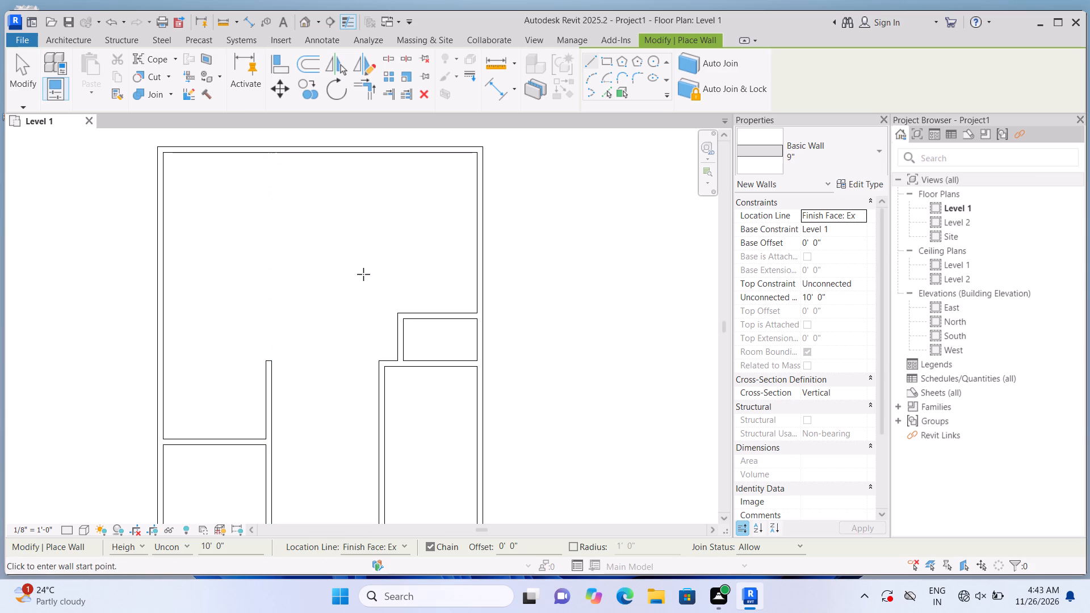
click(395, 310)
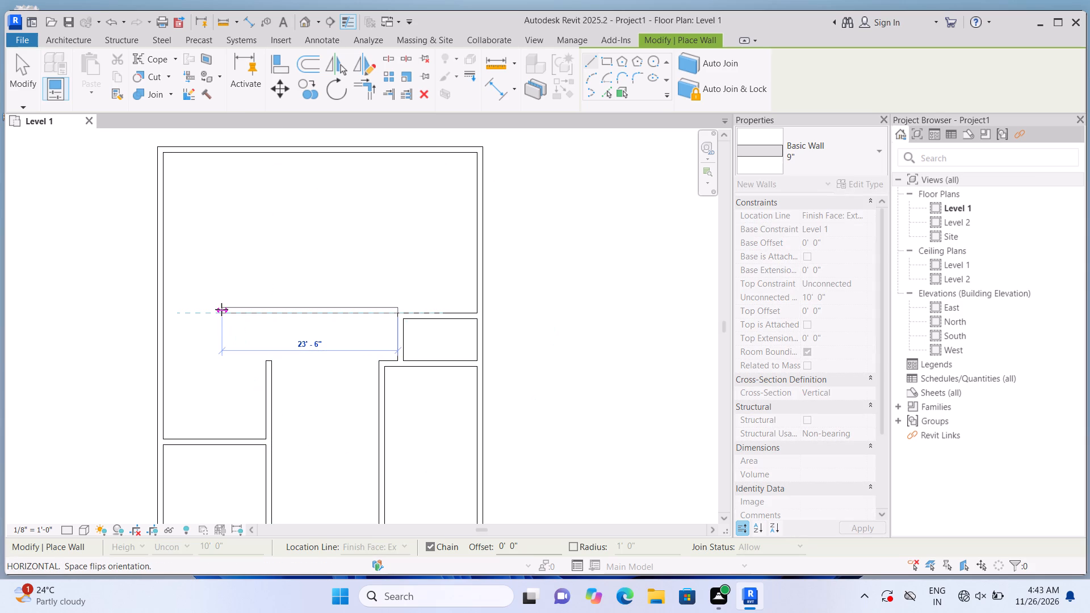
key(space)
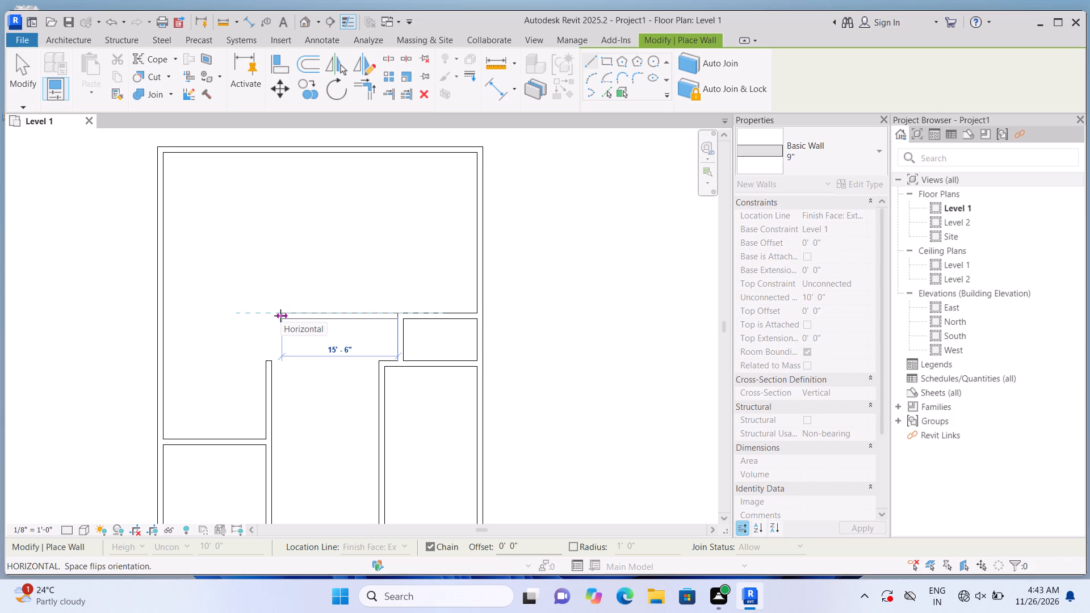
click(280, 316)
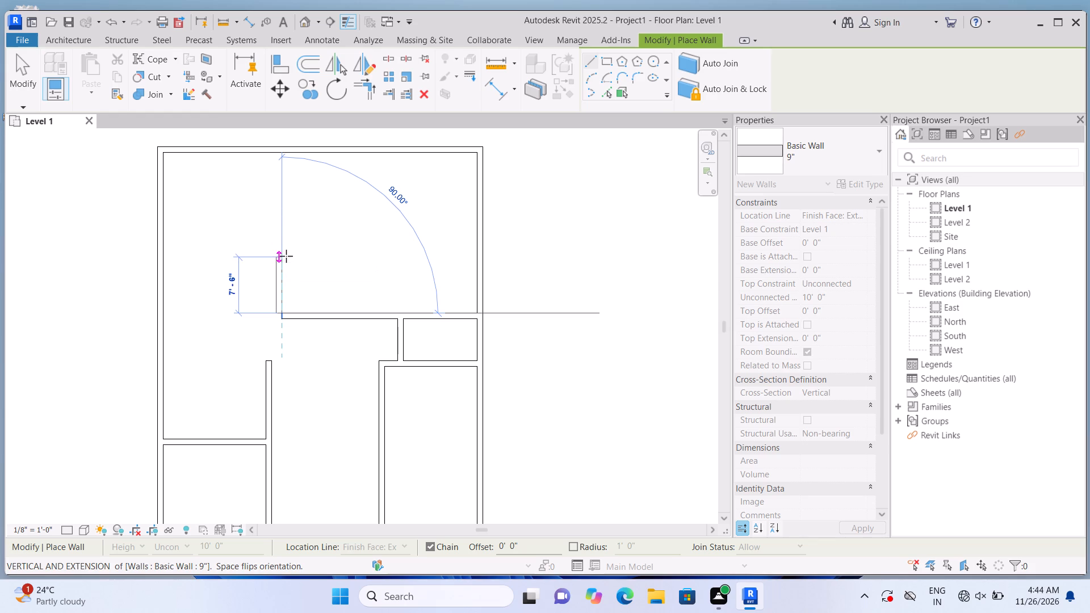
click(286, 247)
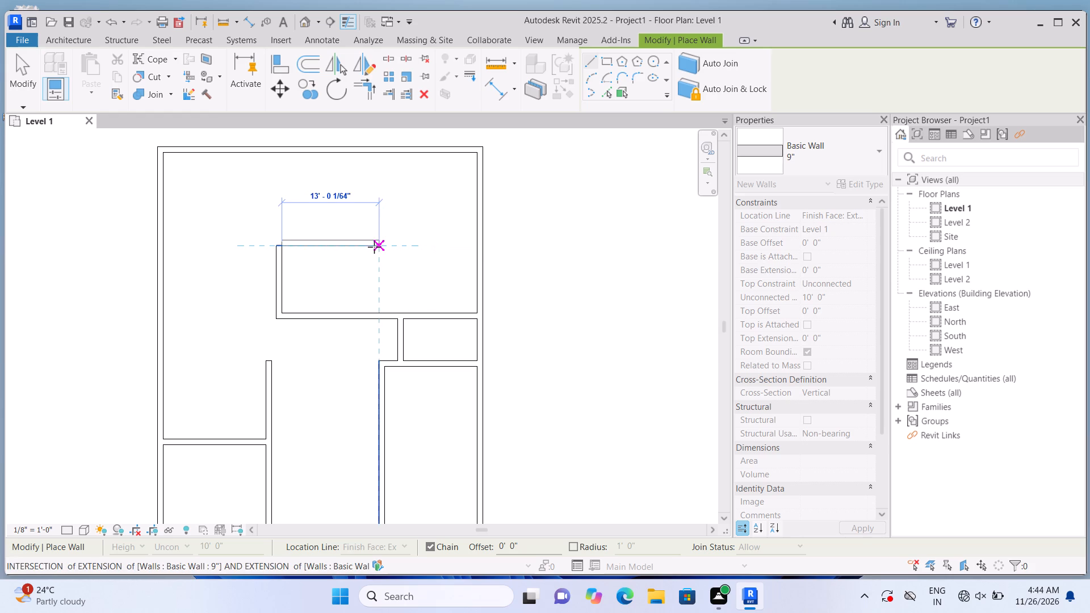
click(374, 247)
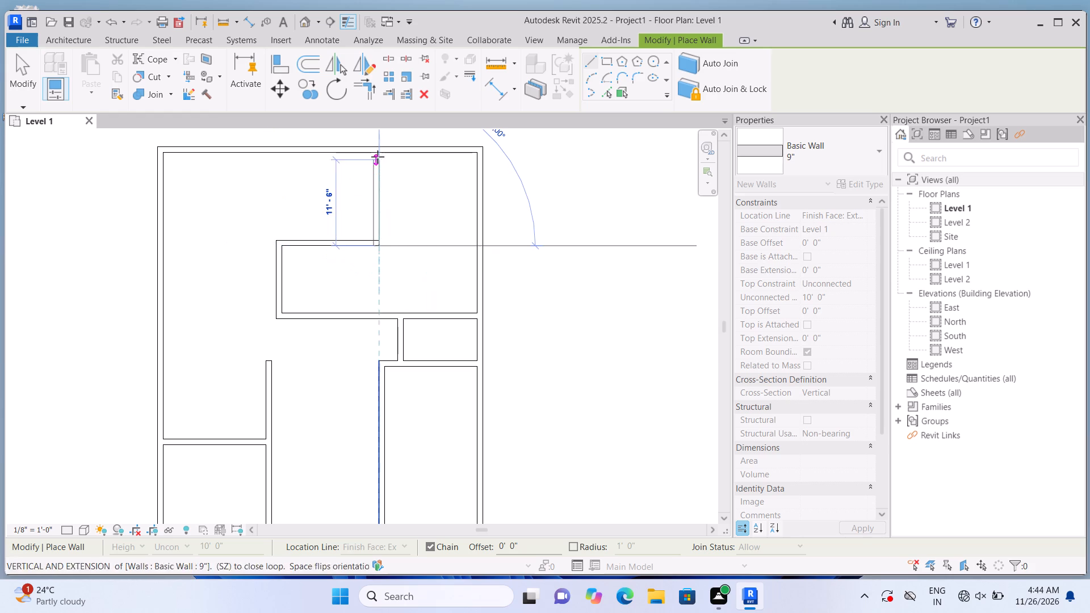
click(380, 150)
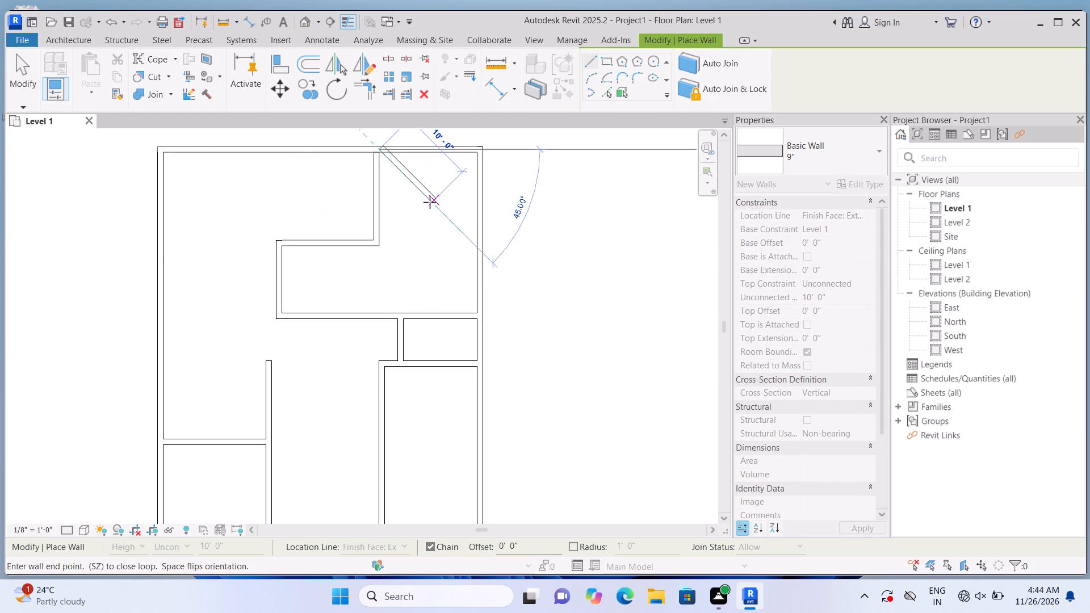
key(Escape)
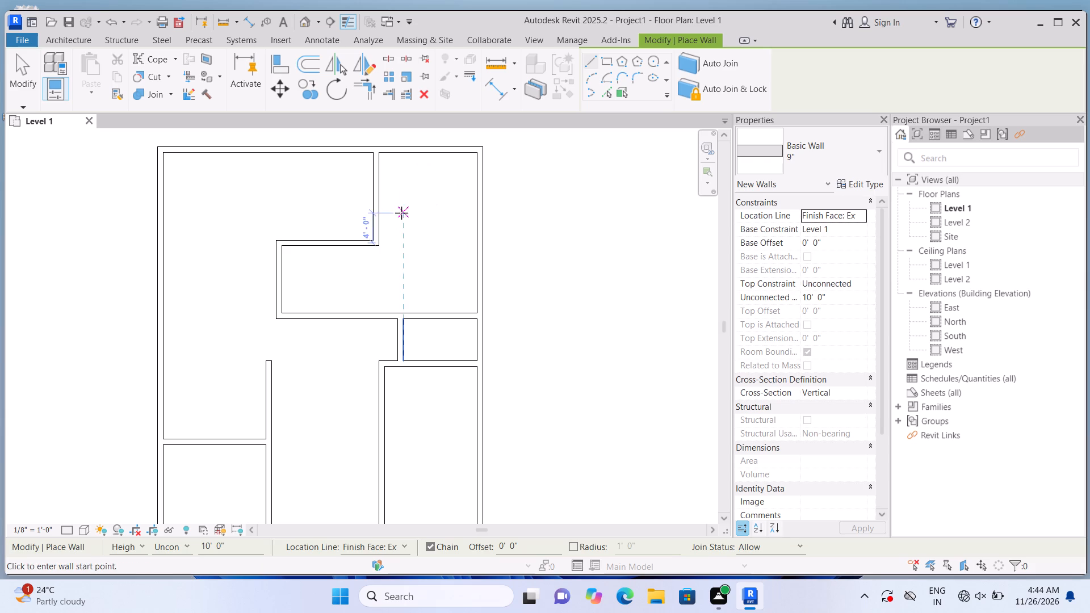
Draw a vertical 9" wall about 11'-9" long from the chained walls' upper-left corner up to the top outer wall.
click(273, 238)
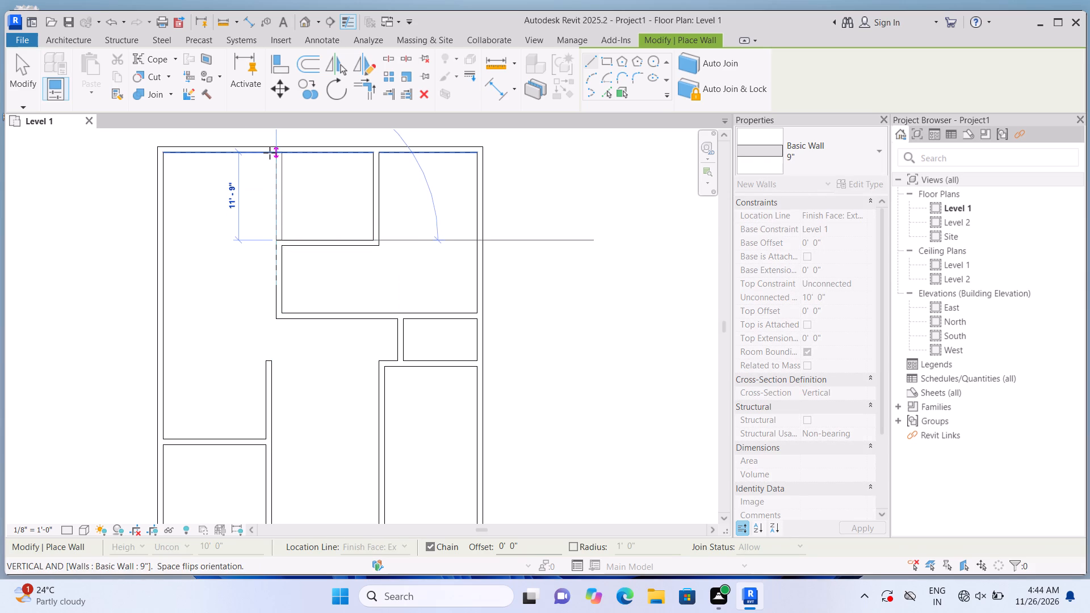
click(270, 153)
key(Escape)
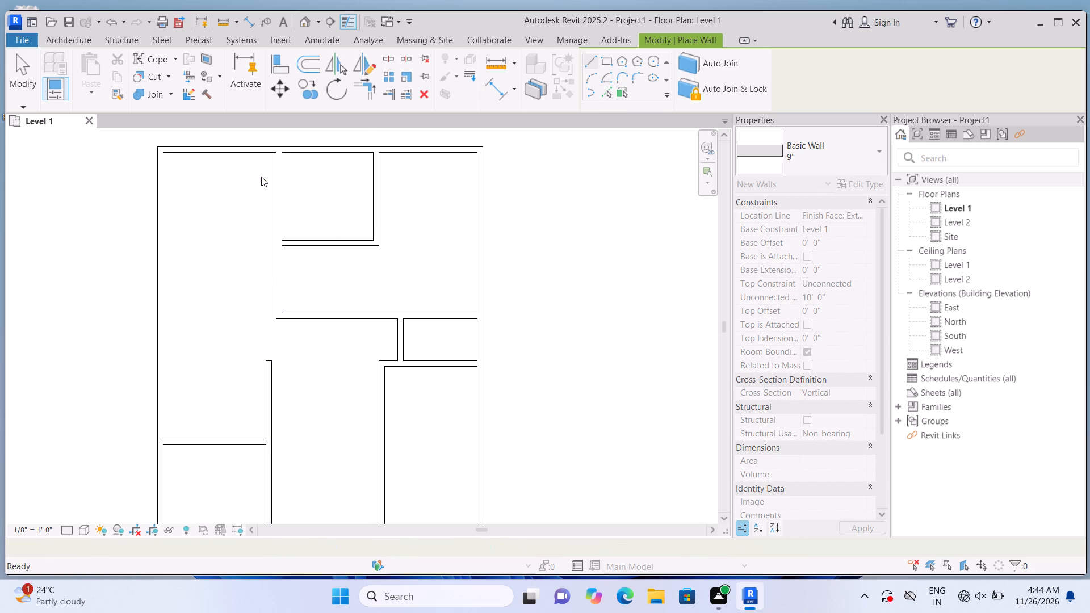
Draw a horizontal 9" wall across the upper middle room near the top outer wall, partitioning off a narrow strip.
scroll(288, 163, up, 1)
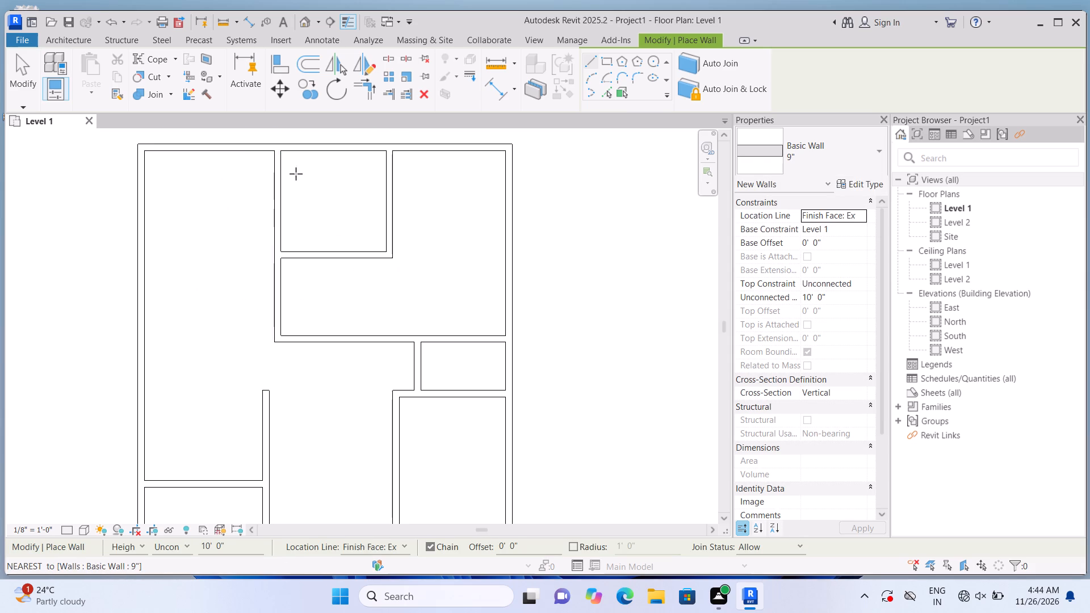
click(281, 175)
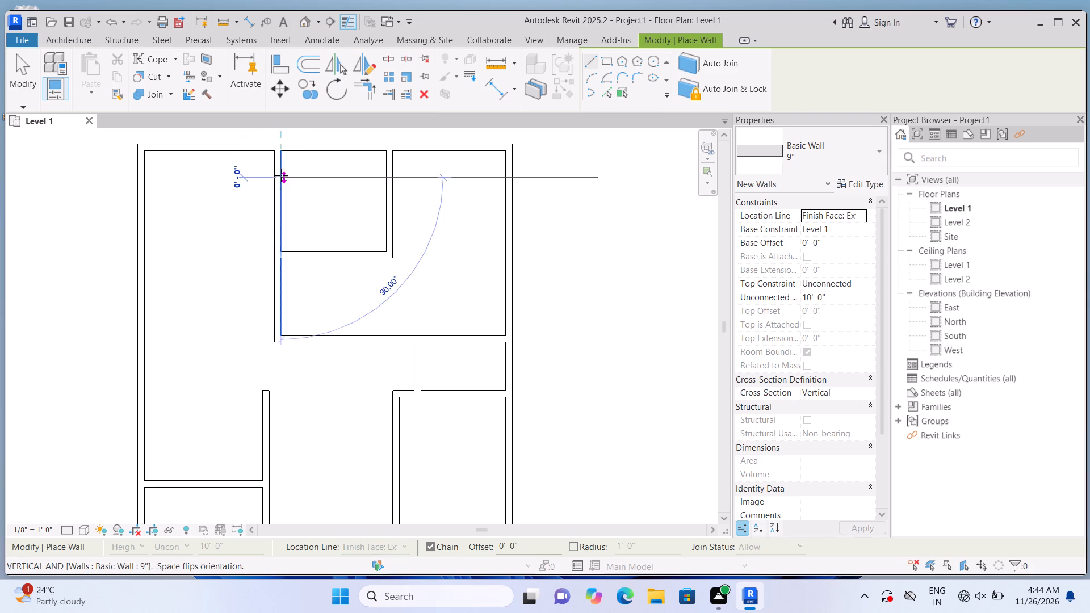
click(389, 174)
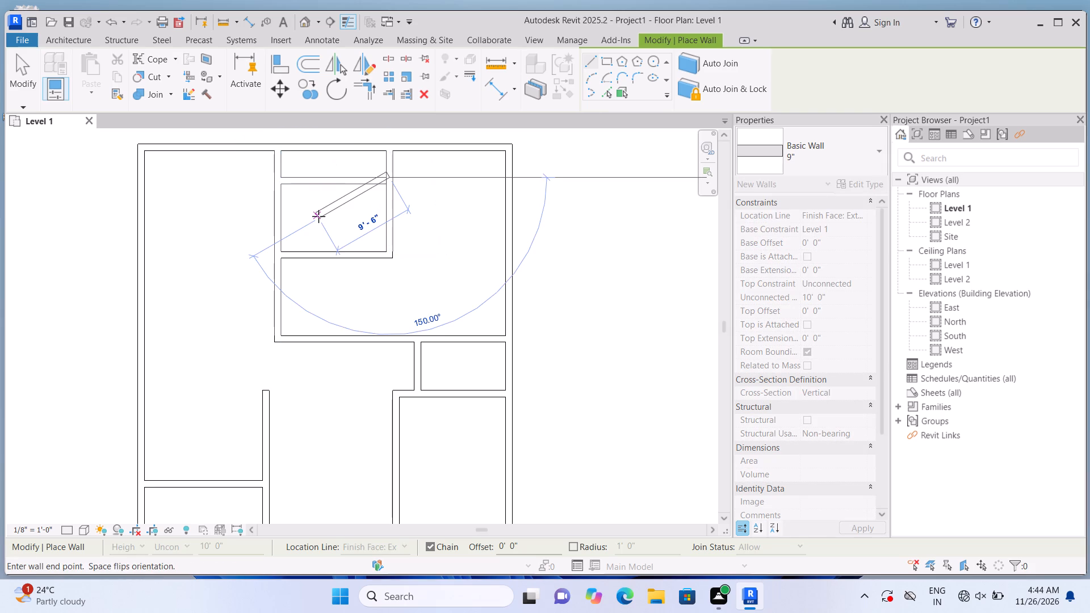
key(Escape)
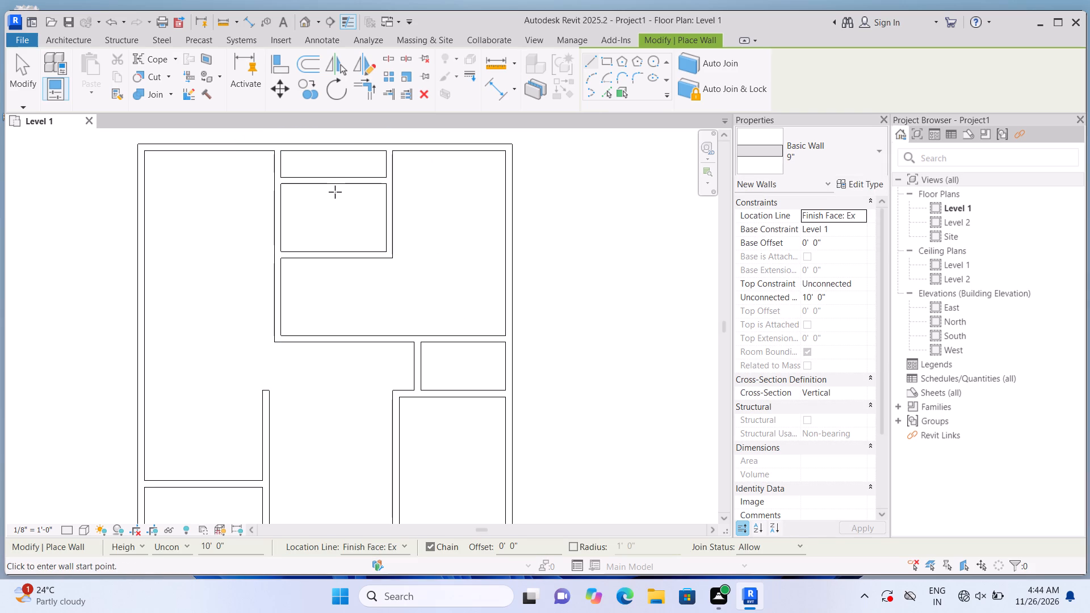
Draw a vertical 9" wall from the narrow strip's lower wall to the upper middle room's bottom wall, splitting the space in two.
click(337, 189)
click(336, 254)
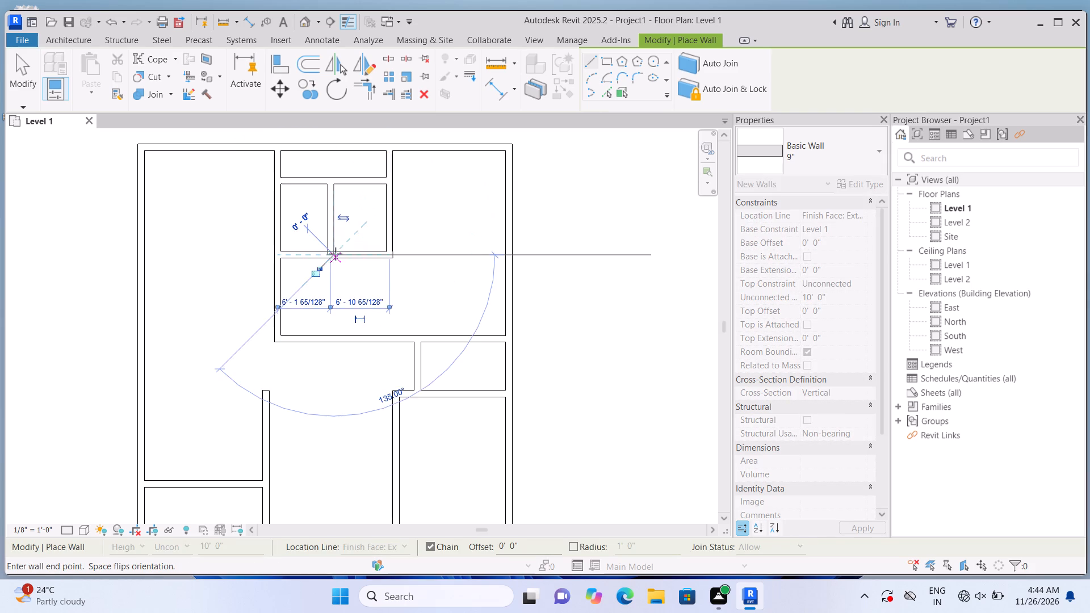
key(Escape)
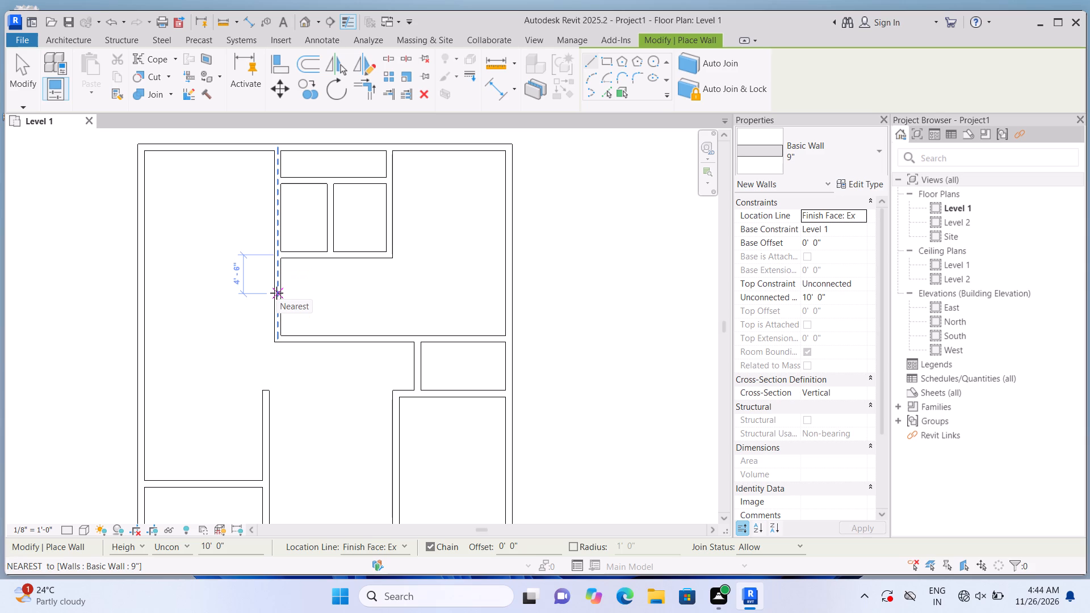
Draw a horizontal 9" wall from the long upper vertical wall leftward to the left outer wall, enclosing the upper-left room.
double_click(276, 292)
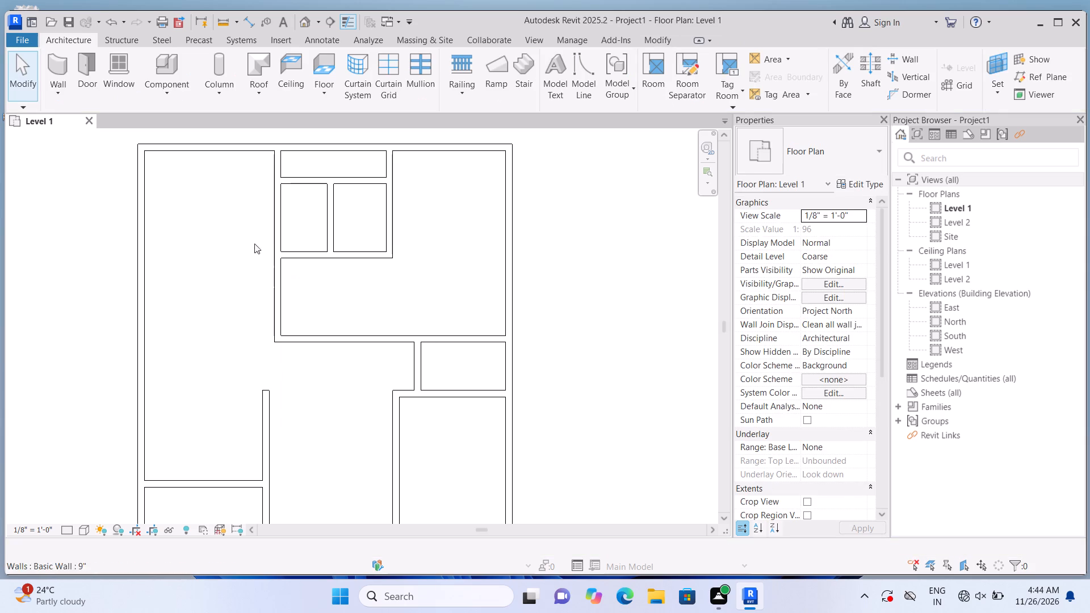
click(49, 70)
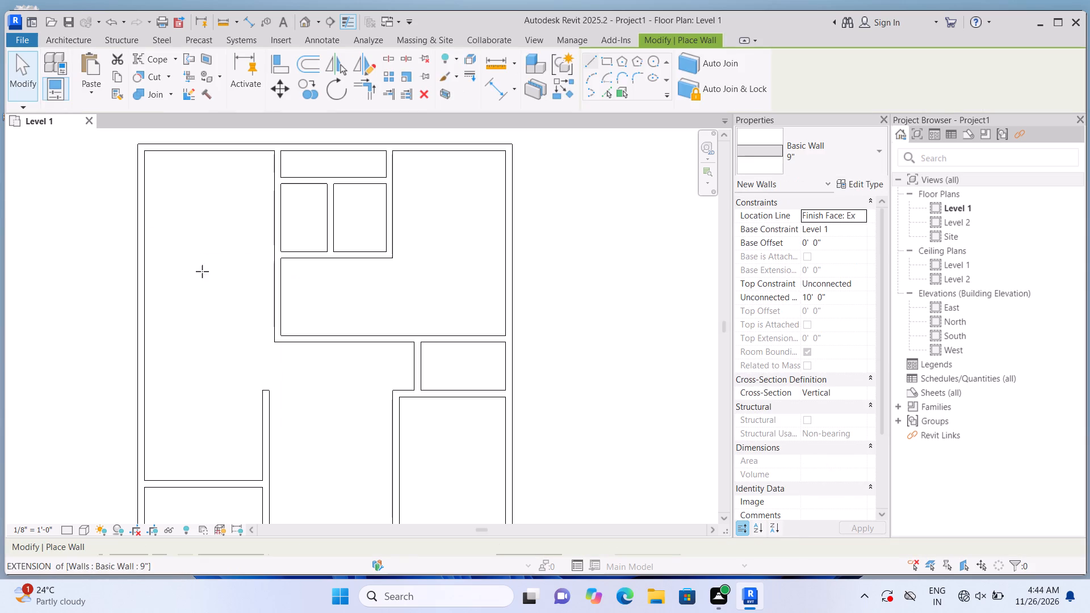
click(276, 291)
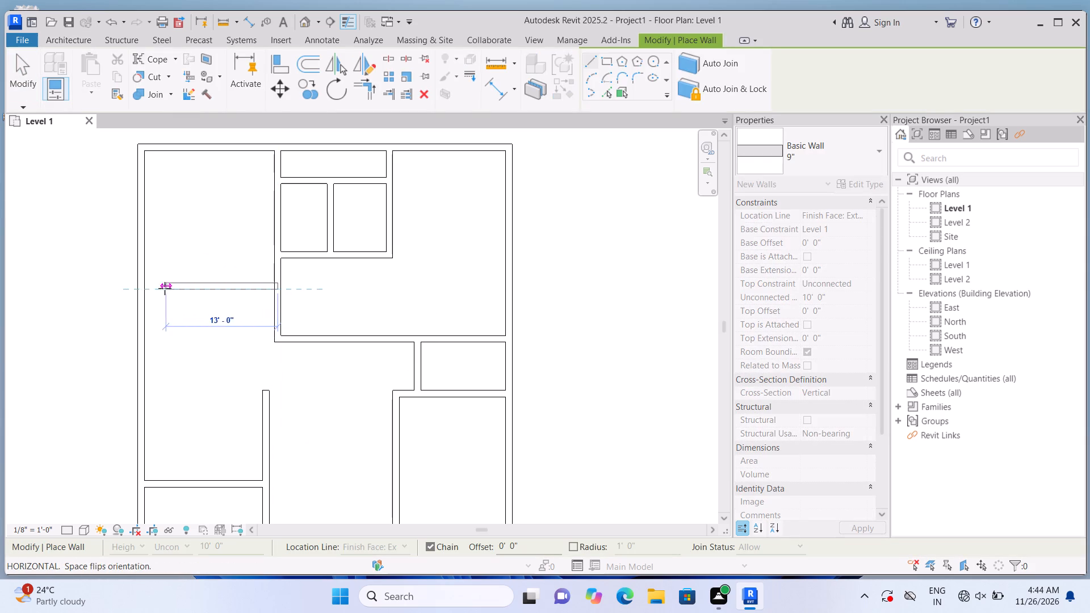
click(147, 287)
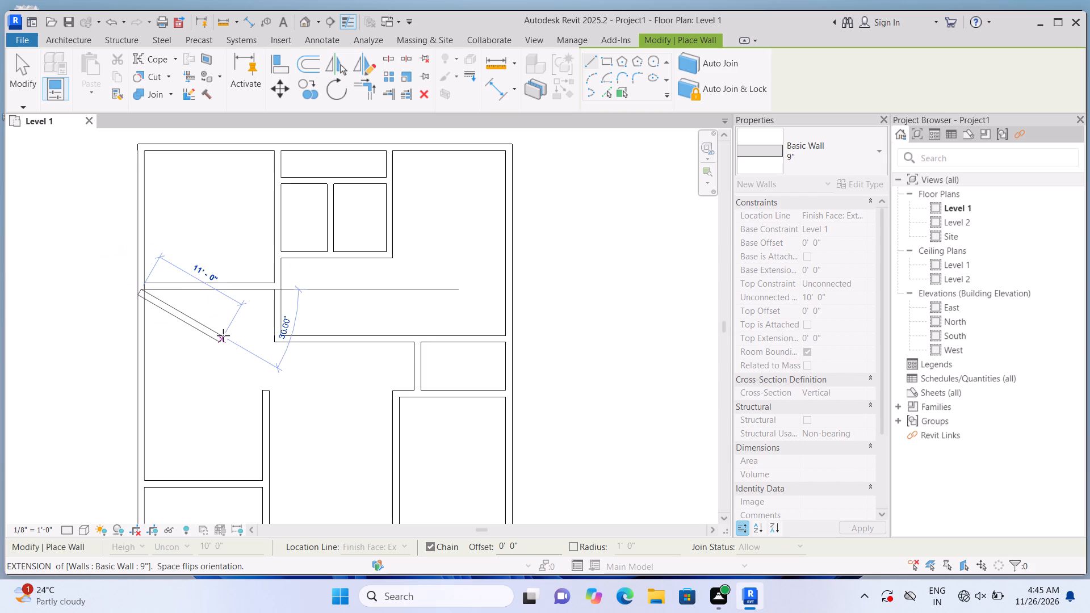
key(Escape)
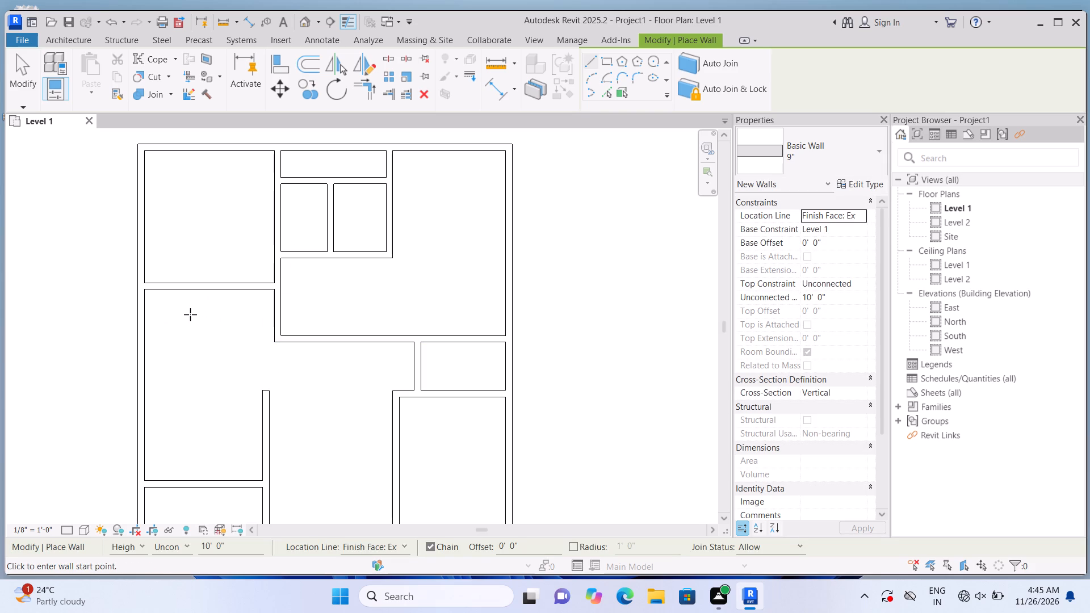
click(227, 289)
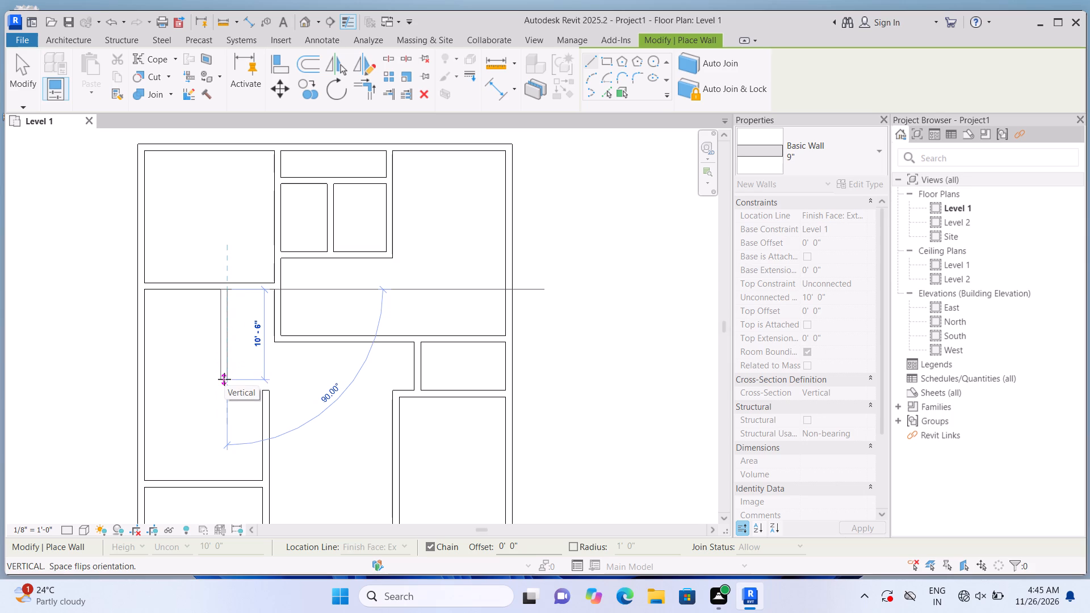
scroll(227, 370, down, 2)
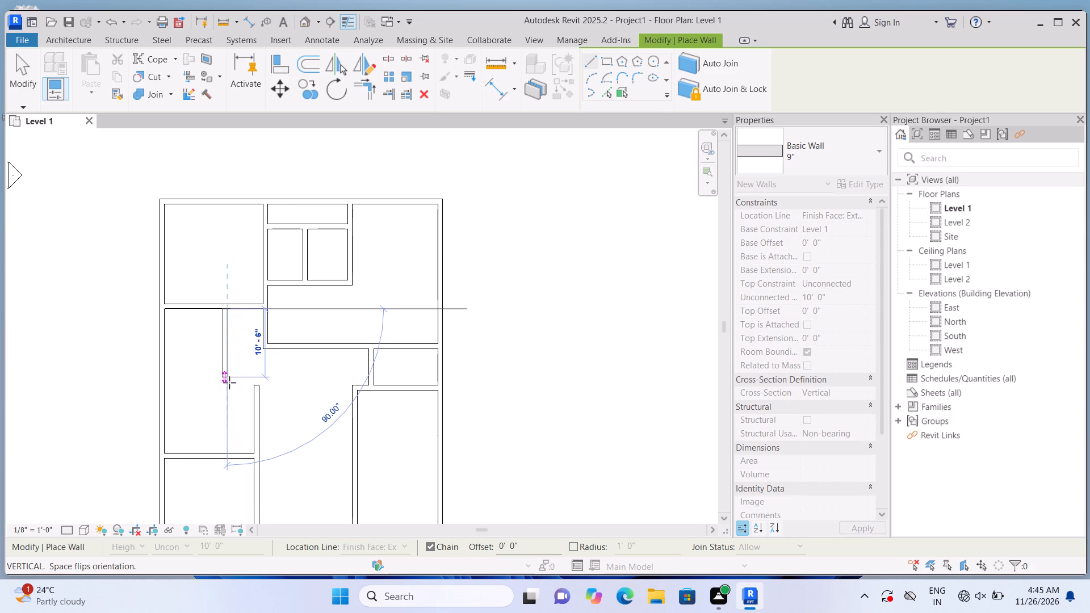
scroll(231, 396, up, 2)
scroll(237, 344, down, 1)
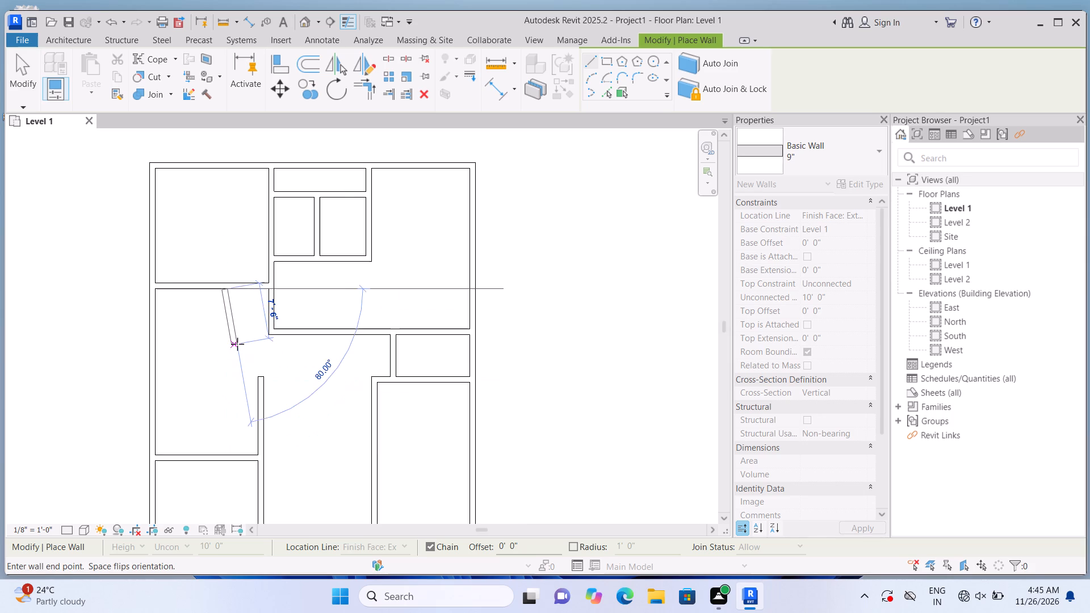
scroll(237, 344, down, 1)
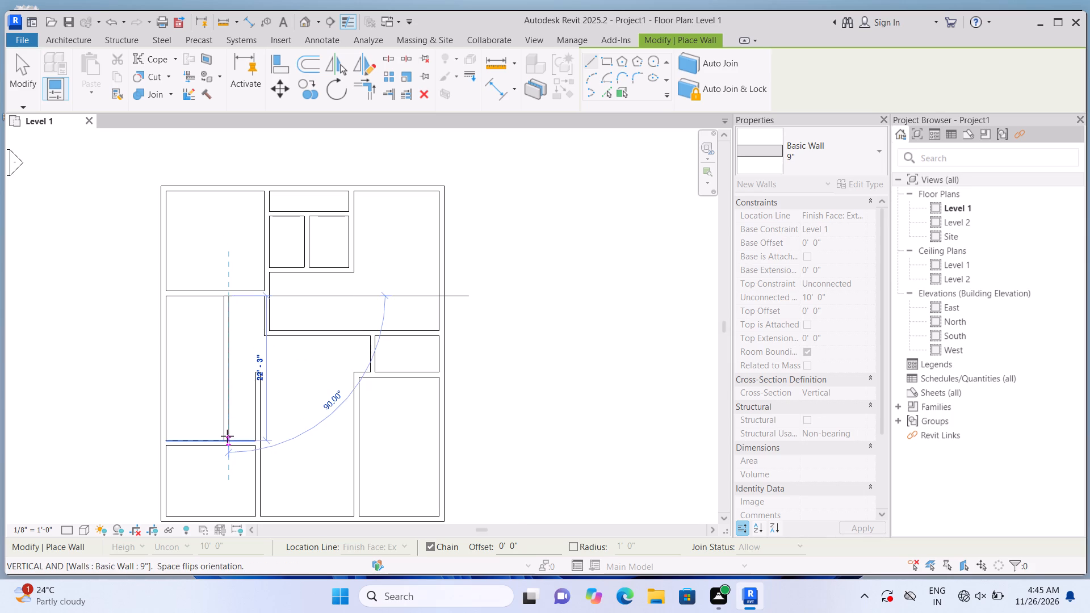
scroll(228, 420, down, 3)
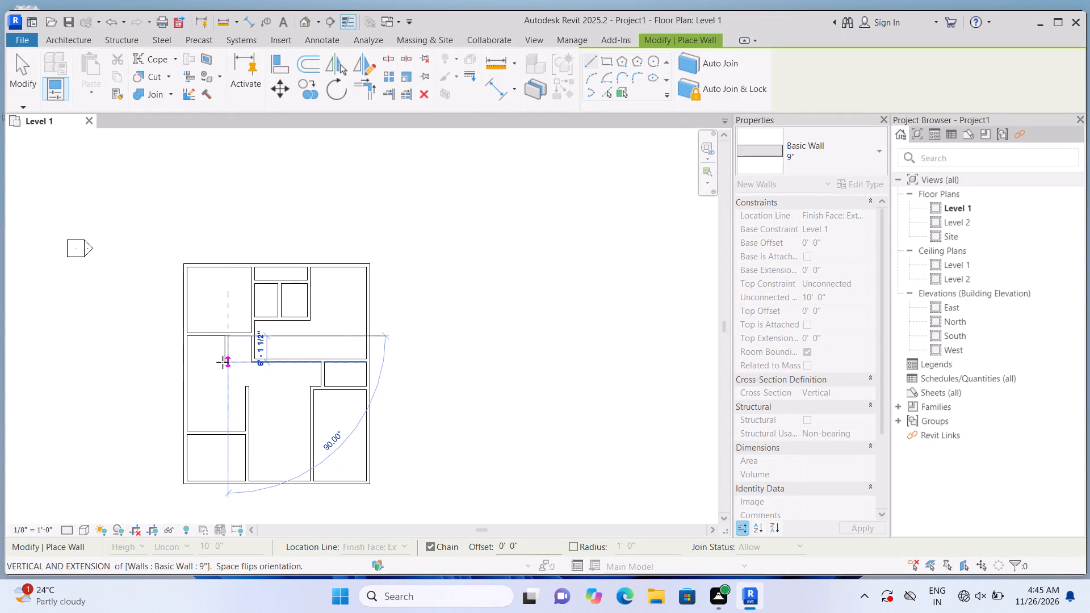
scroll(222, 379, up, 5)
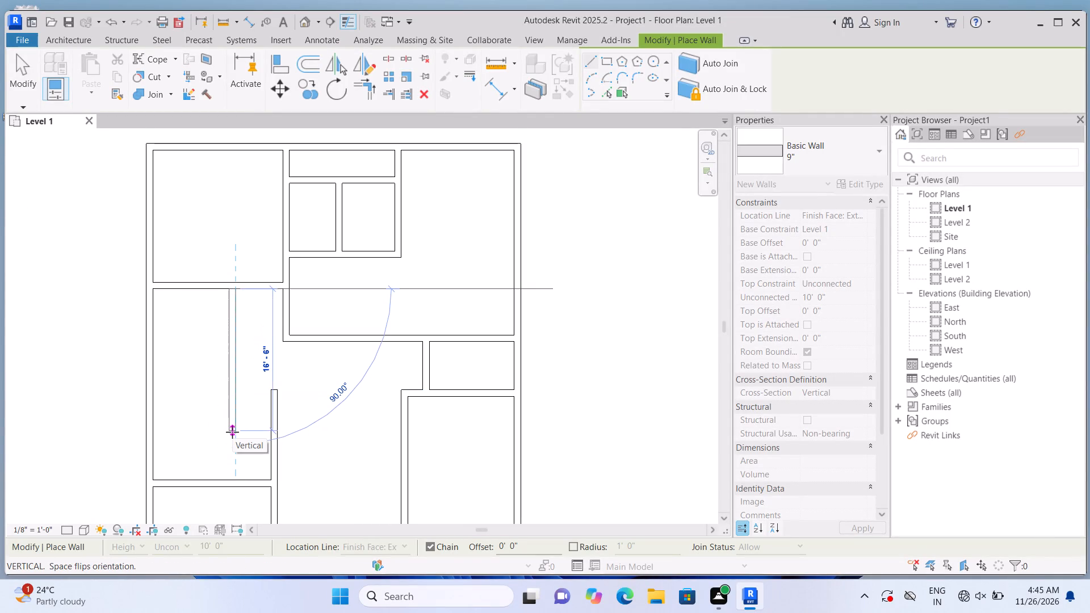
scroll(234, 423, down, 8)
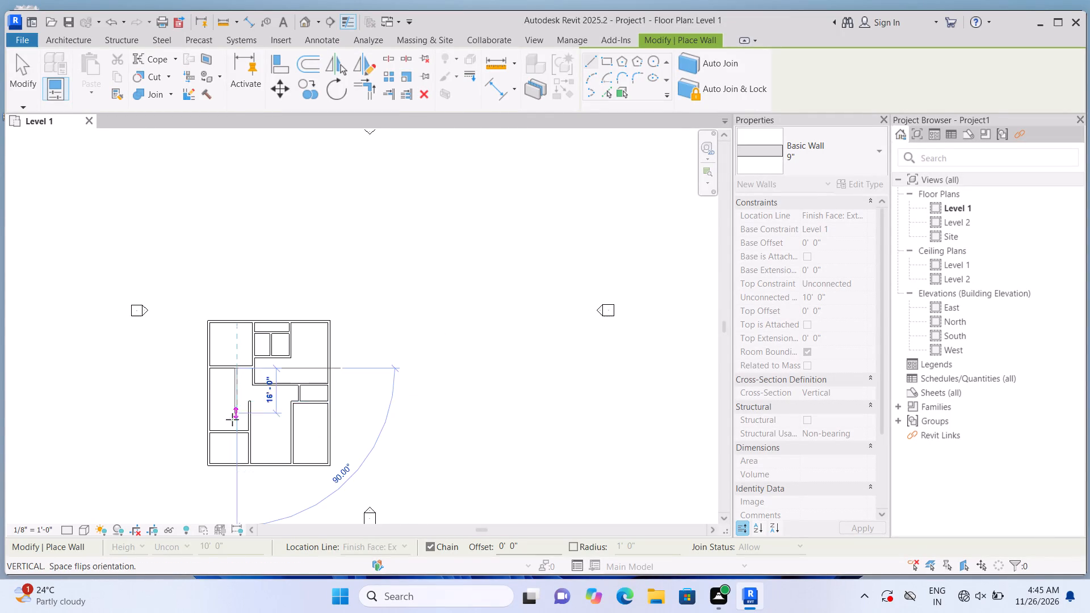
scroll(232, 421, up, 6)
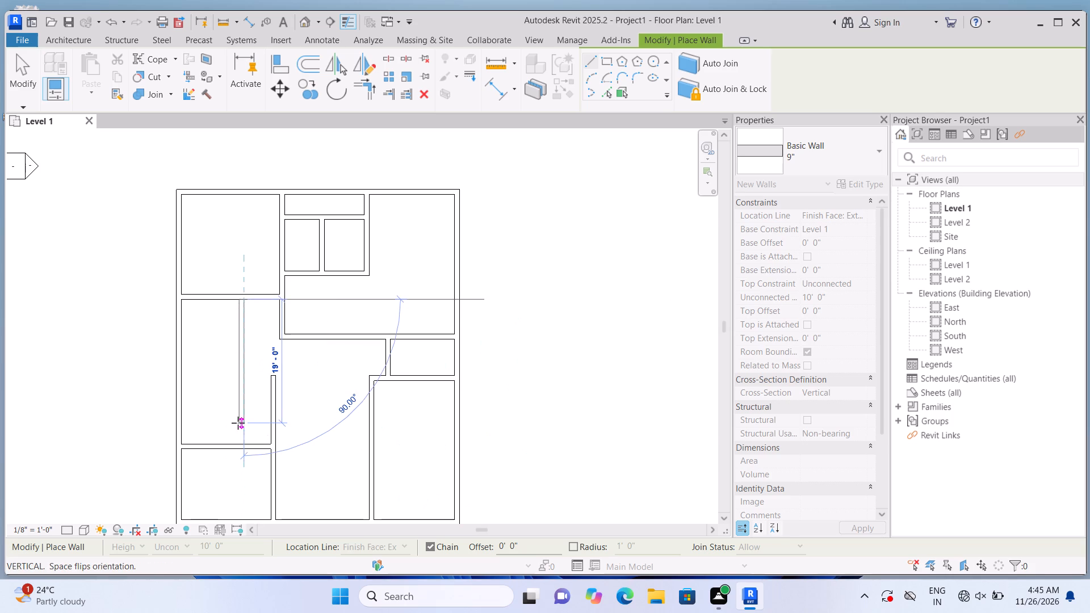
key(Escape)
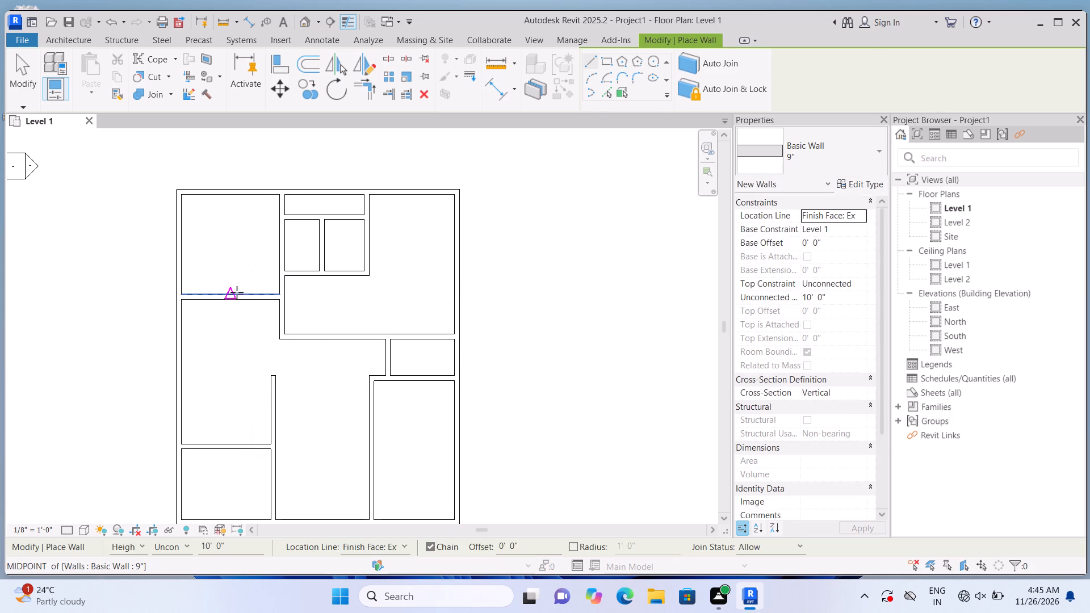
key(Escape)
Delete the horizontal wall that forms the bottom of the upper-left room.
click(237, 295)
key(Delete)
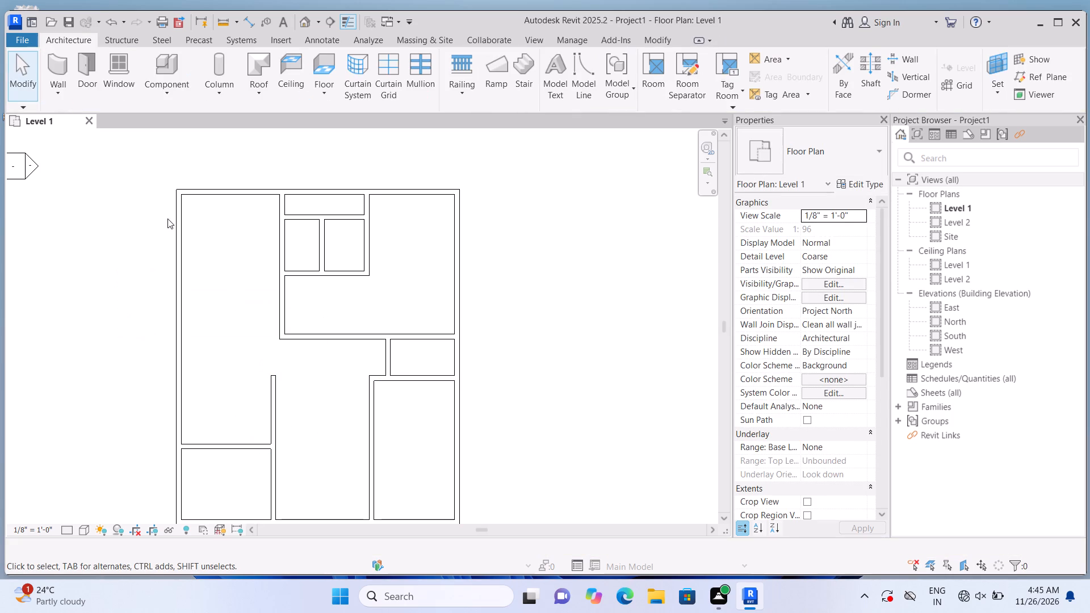
Draw a horizontal 9" wall from the long upper vertical wall to the left outer wall, slightly lower than the deleted one.
click(63, 65)
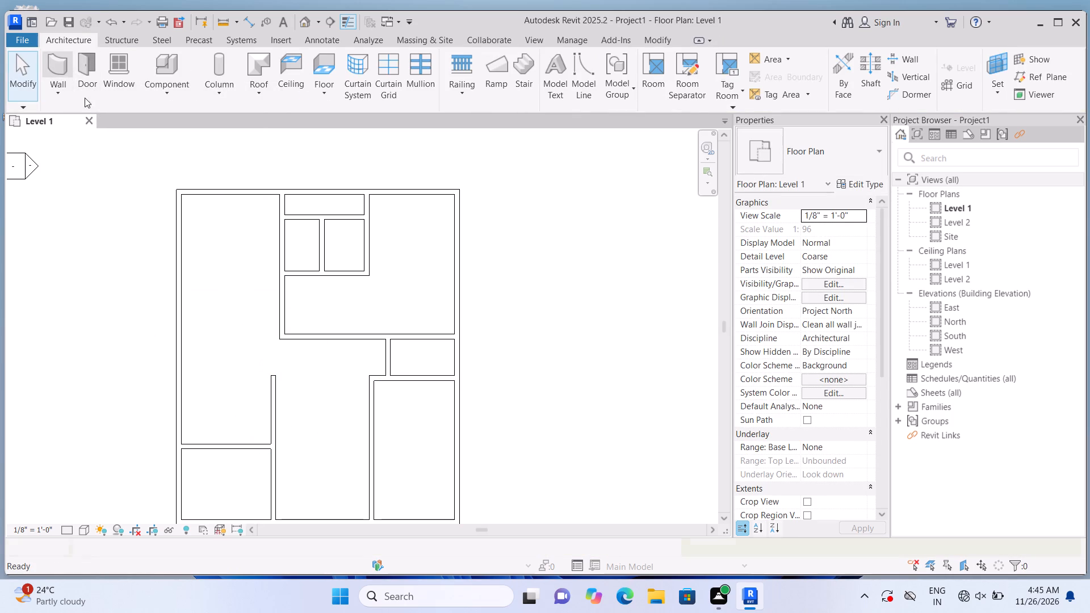
click(279, 310)
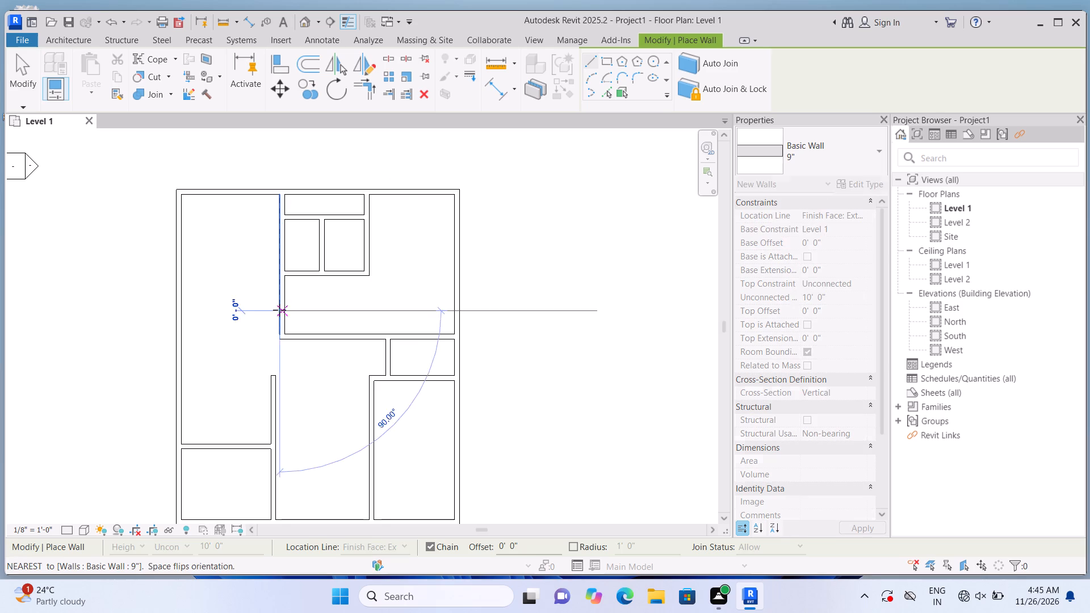
double_click(186, 313)
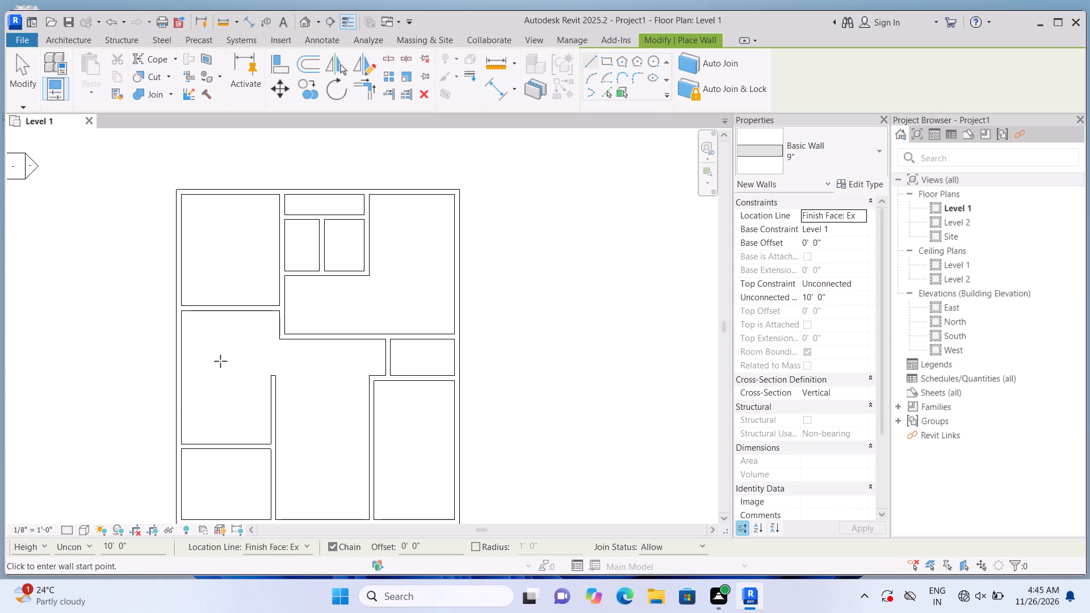
Draw a vertical 9" wall from the upper-left room's bottom wall to the horizontal wall below, about 4'-6" left of the short vertical wall.
click(245, 311)
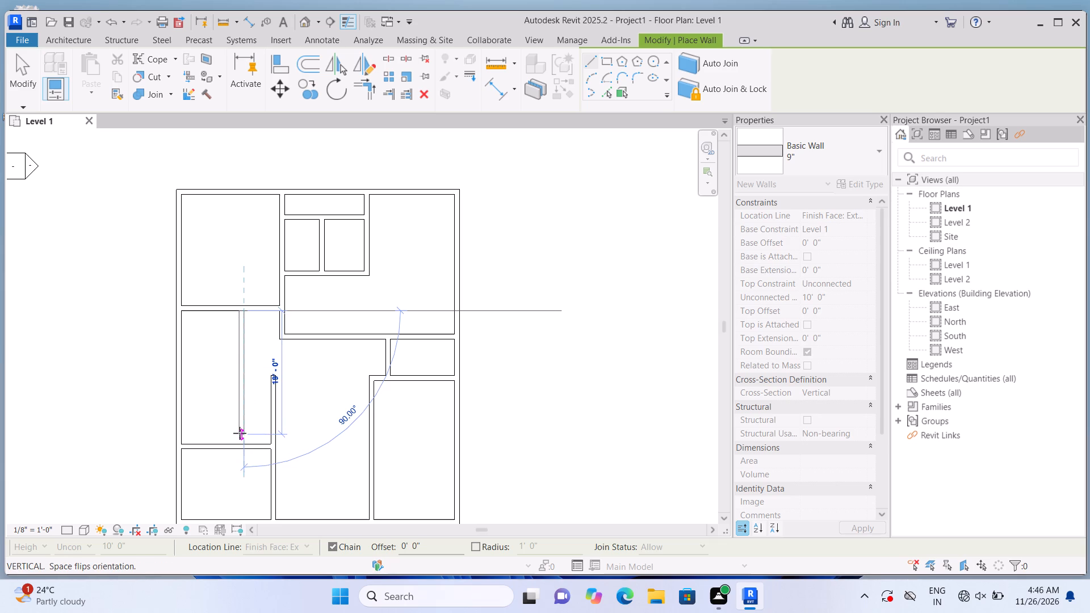
double_click(242, 446)
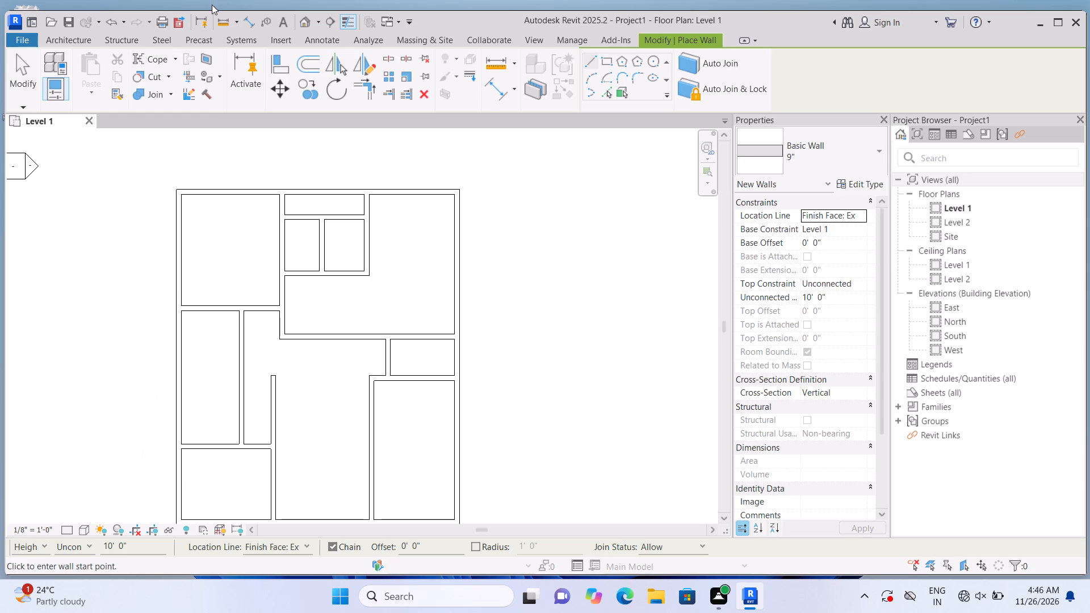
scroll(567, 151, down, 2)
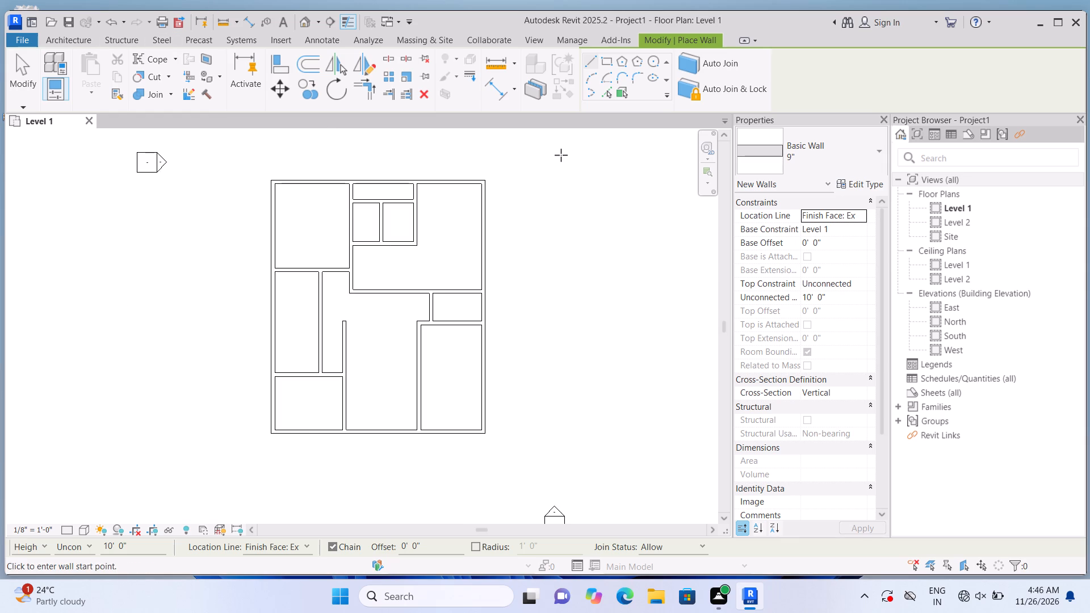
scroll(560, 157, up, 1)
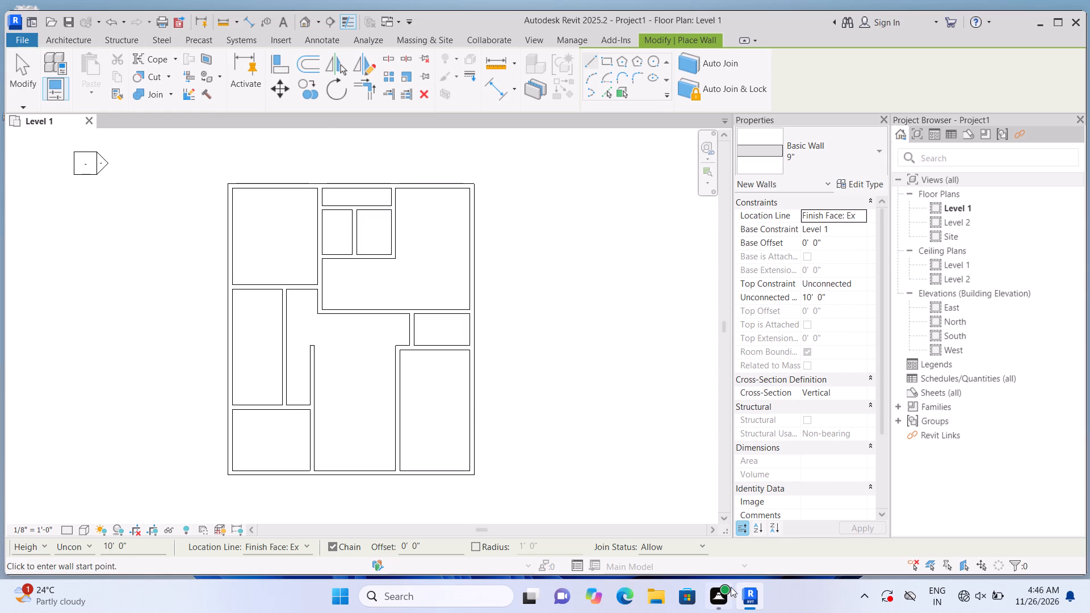
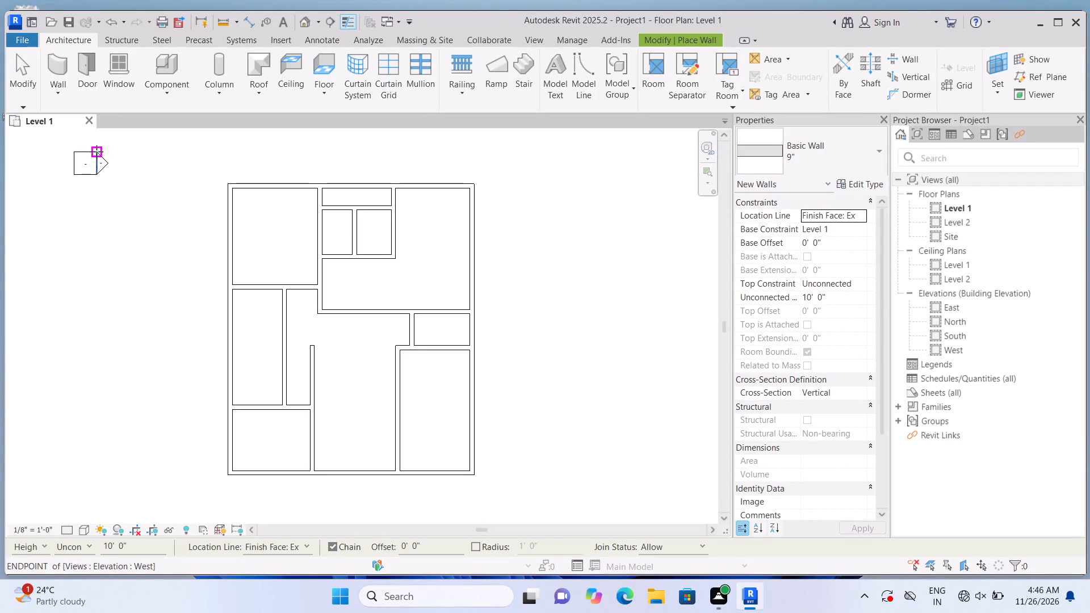
Place a 36" x 84" Single-Flush door in the lower-left room's top wall, centred in the narrow bay and swinging up into it.
click(93, 52)
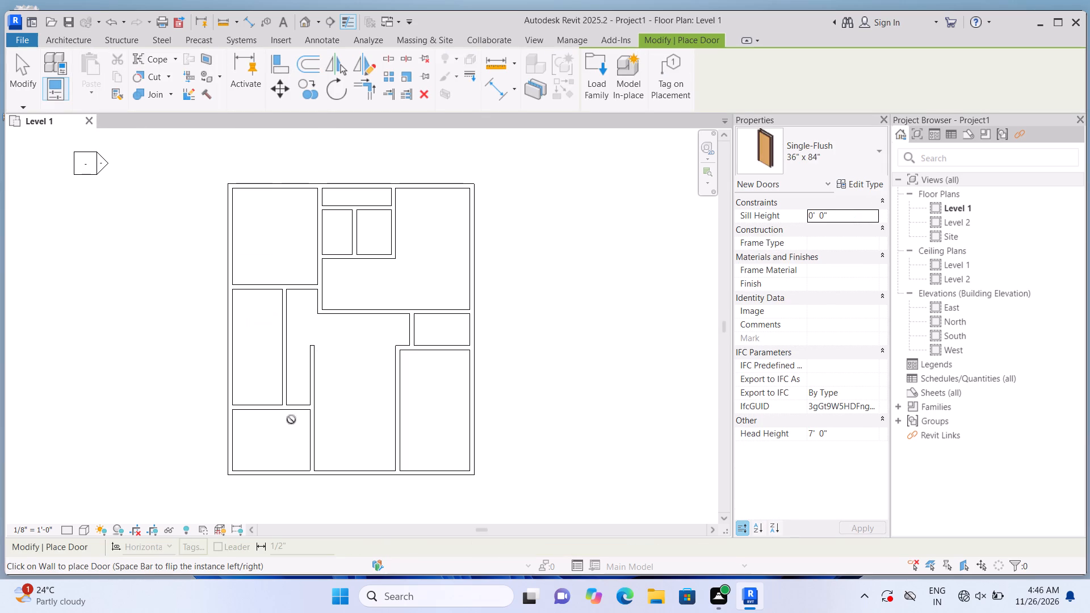
scroll(279, 447, up, 8)
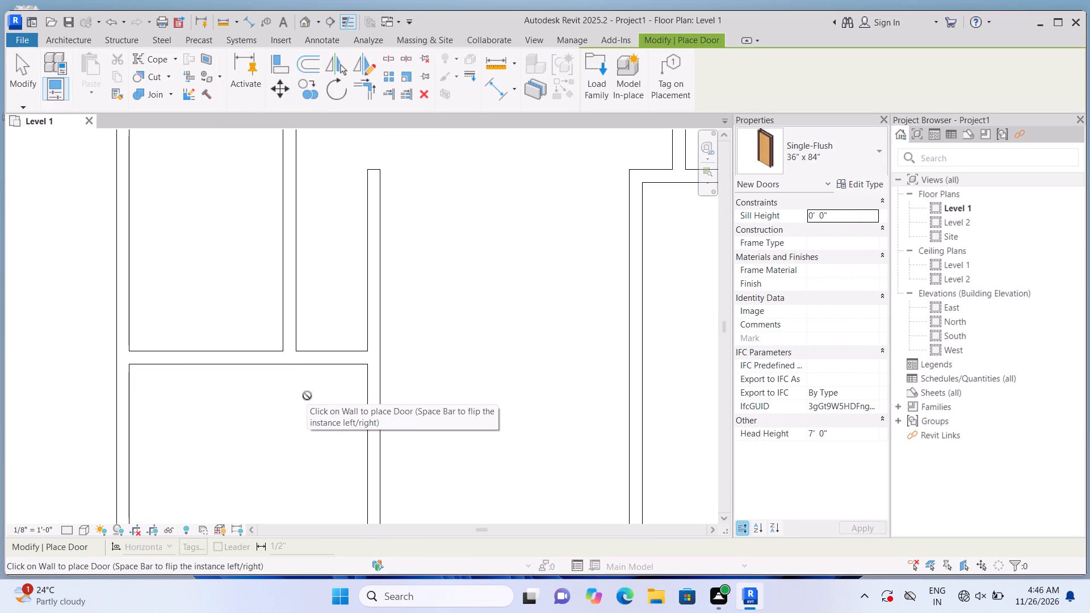
scroll(329, 364, up, 5)
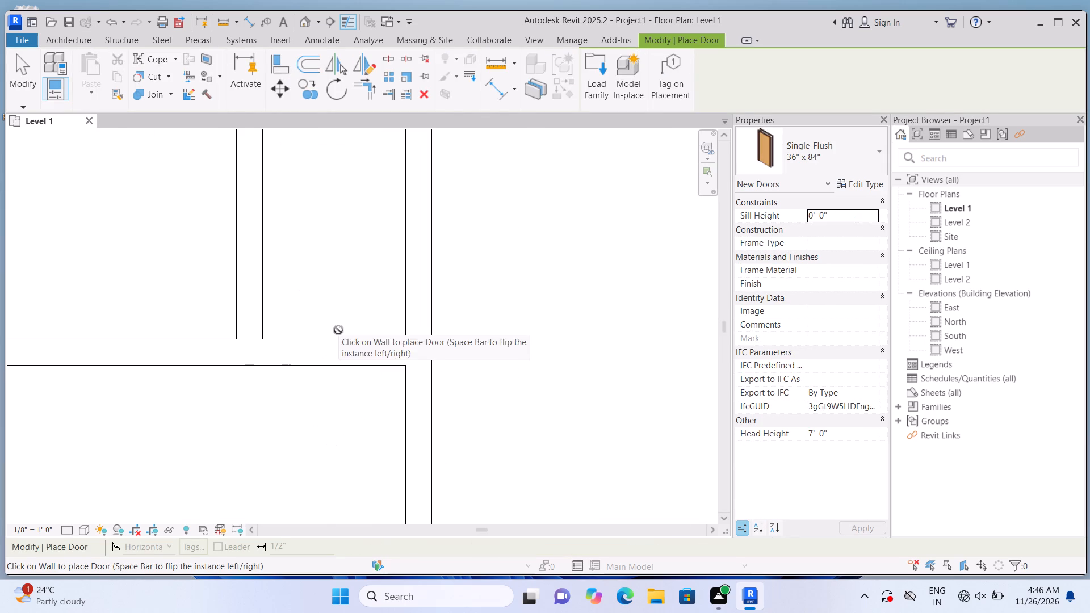
click(339, 336)
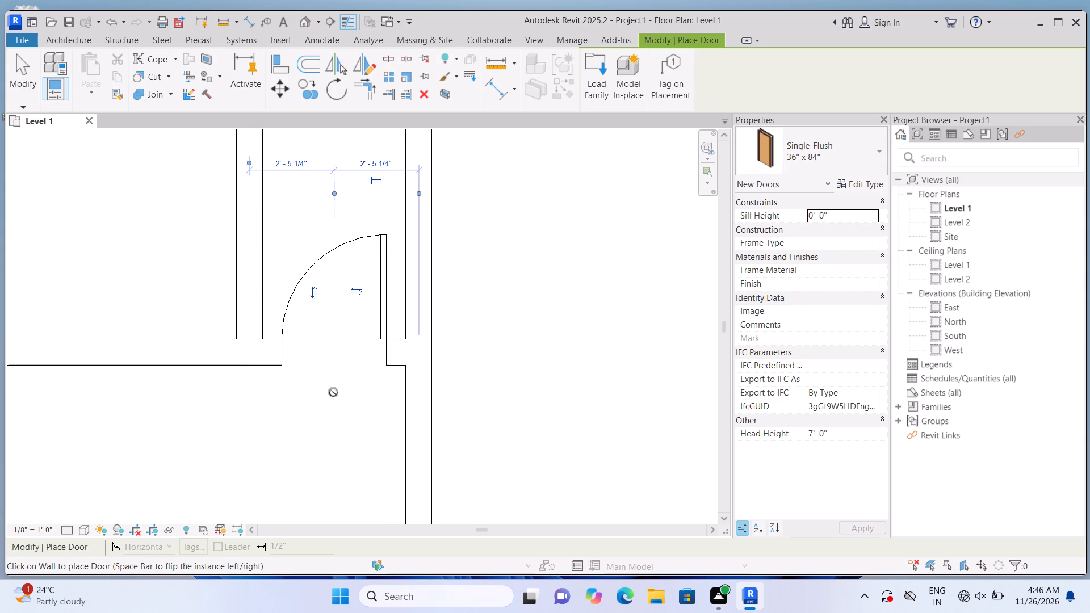
scroll(333, 392, down, 10)
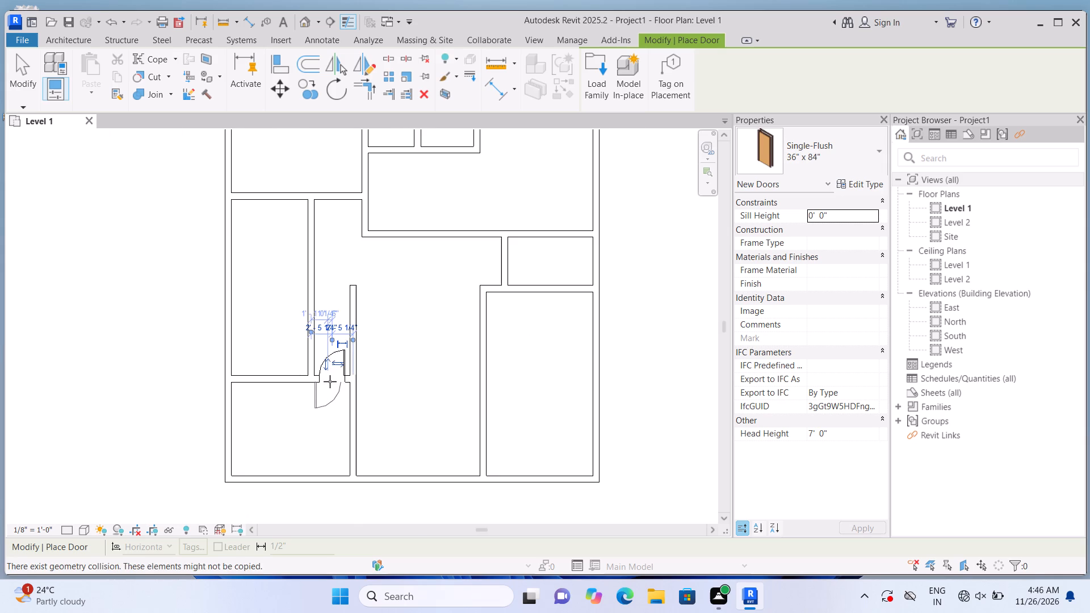
key(Escape)
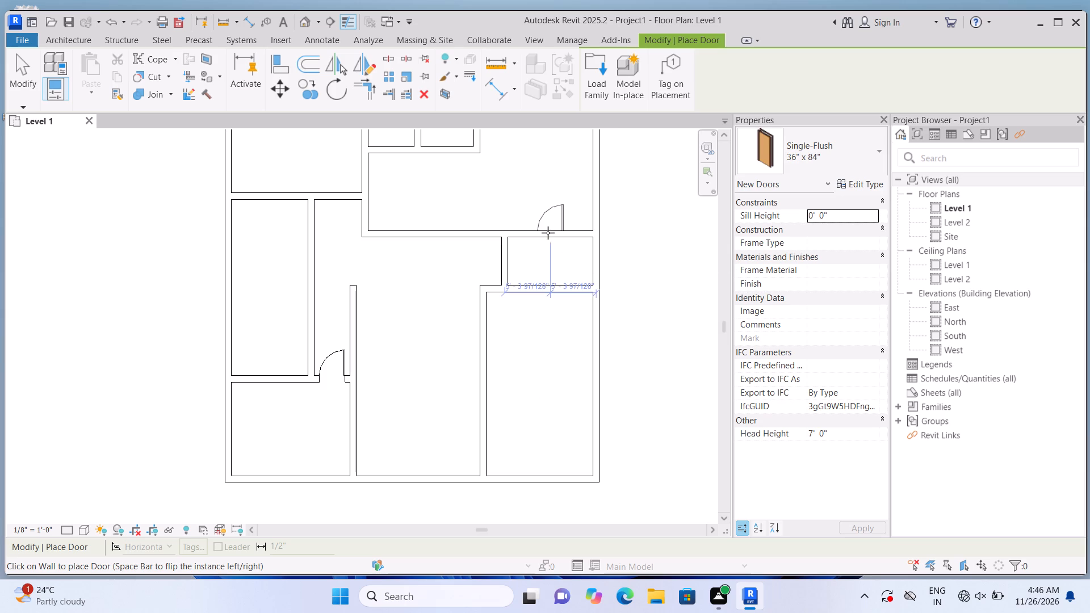
Delete the short vertical wall that forms the left side of the small room above the lower-right room.
scroll(528, 247, up, 2)
scroll(502, 293, up, 4)
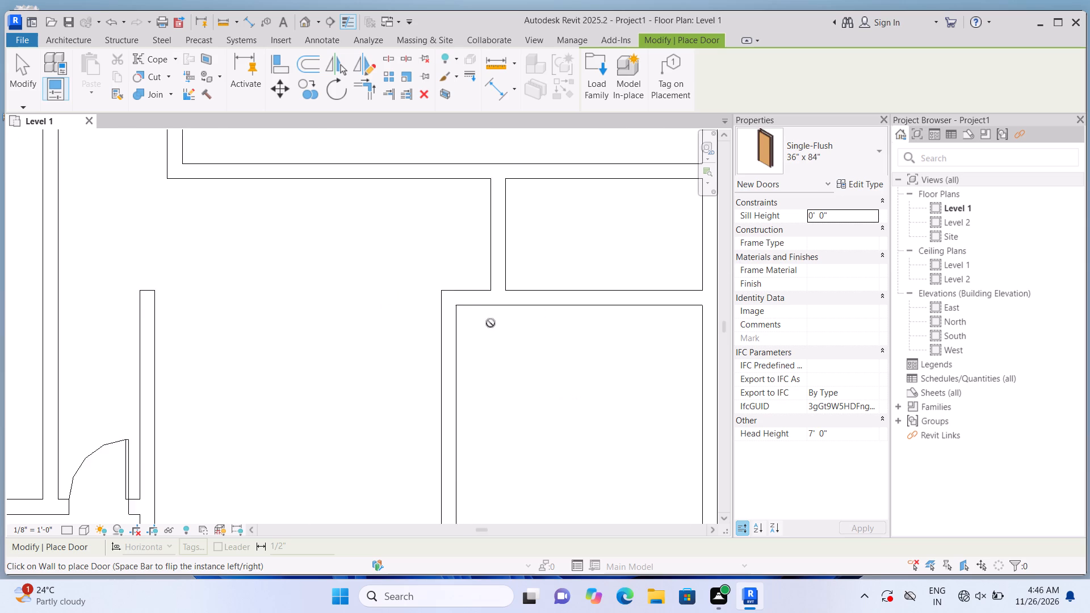
scroll(491, 323, up, 3)
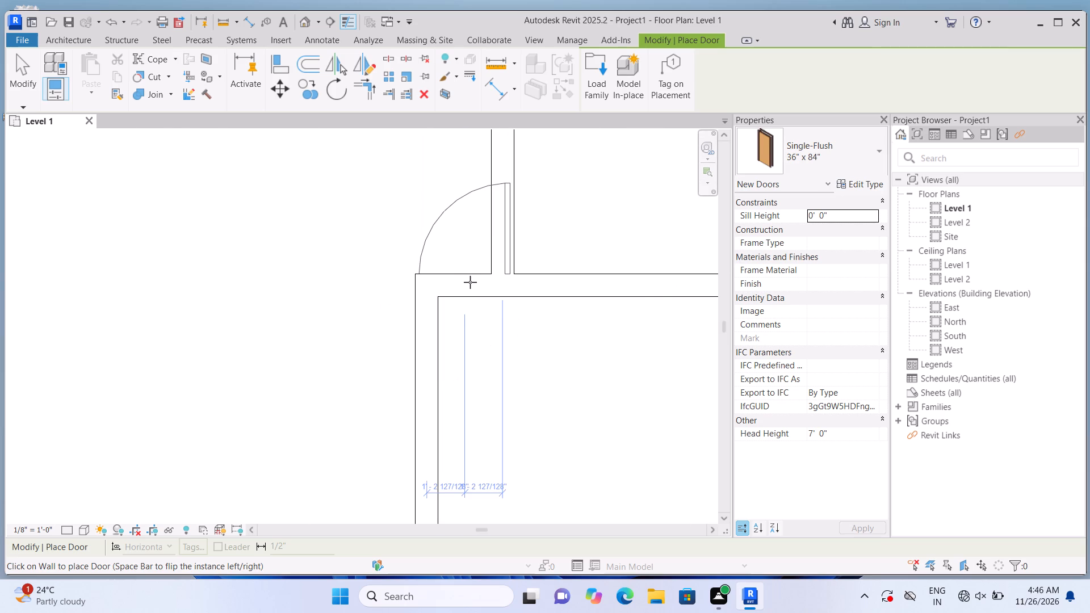
key(Escape)
scroll(477, 306, down, 6)
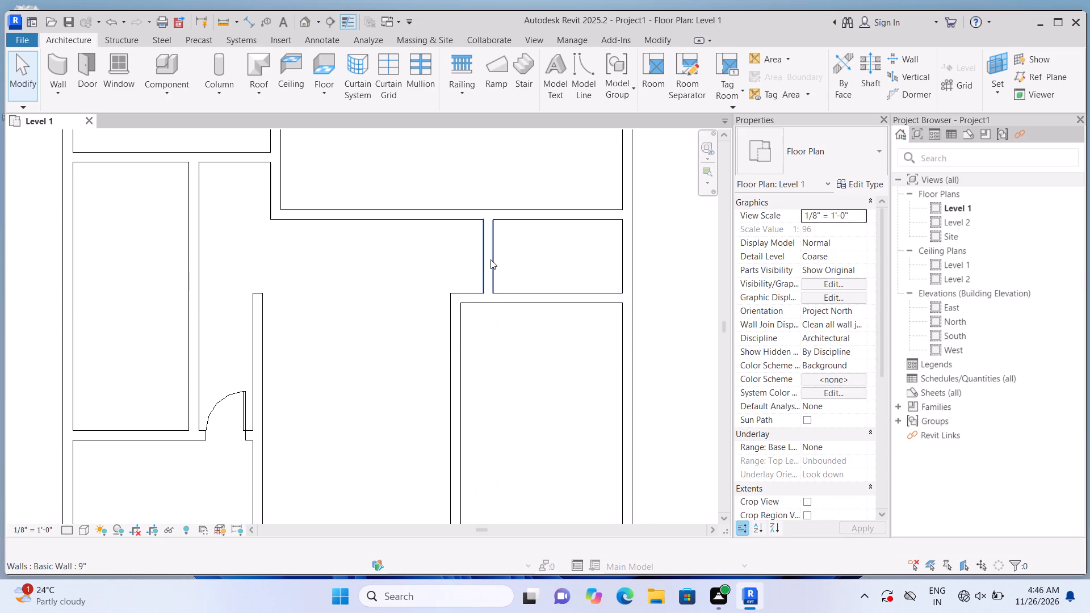
click(491, 259)
key(Delete)
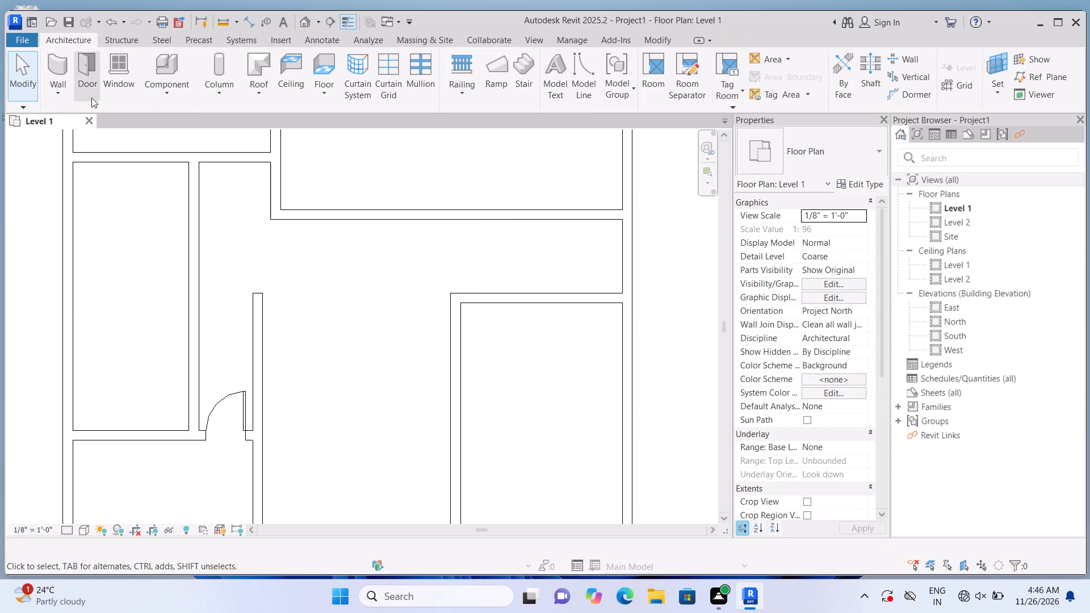
Draw a vertical 9" wall slightly right of the deleted one, from the horizontal wall above down to the lower-right room's top wall.
click(67, 73)
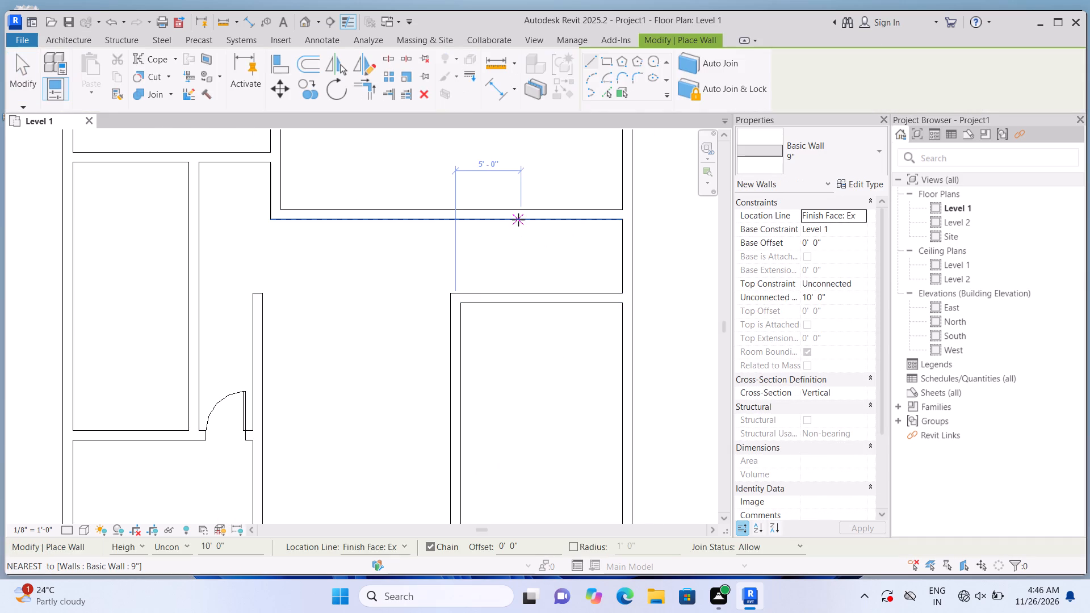
click(513, 220)
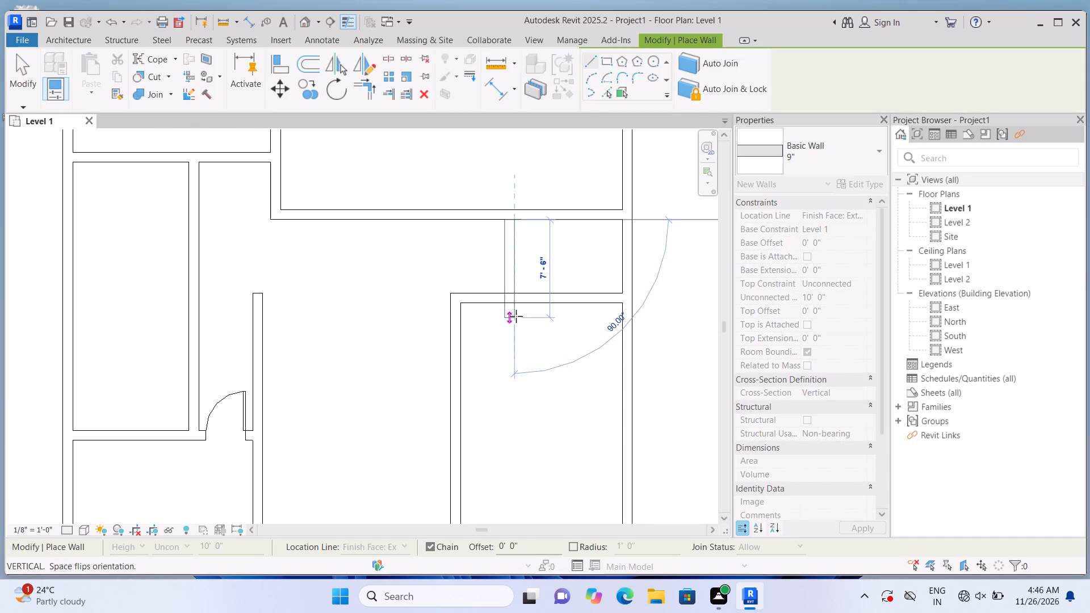
click(518, 298)
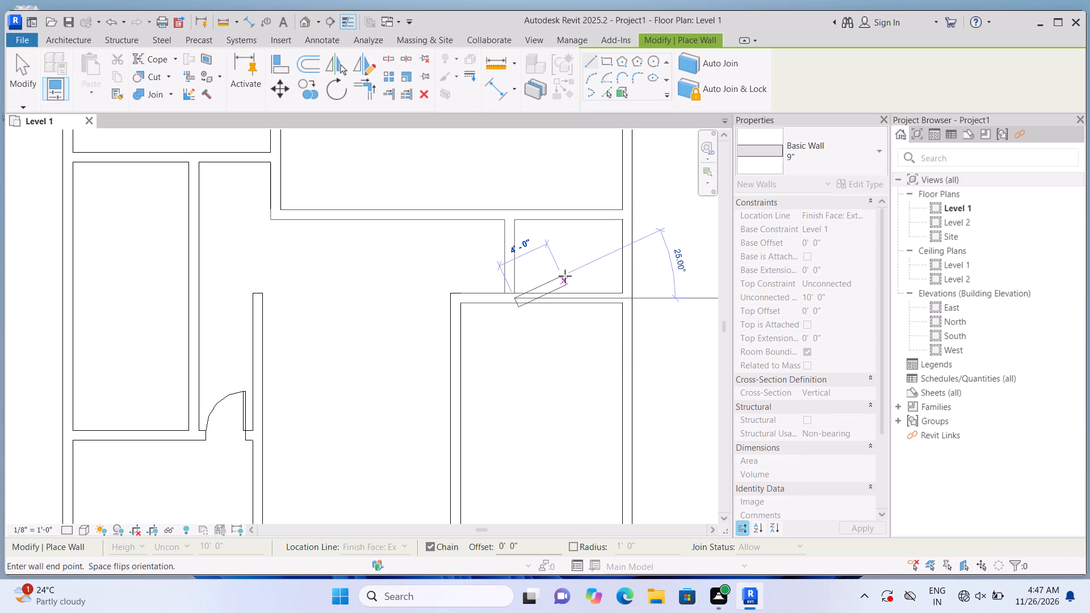
key(Escape)
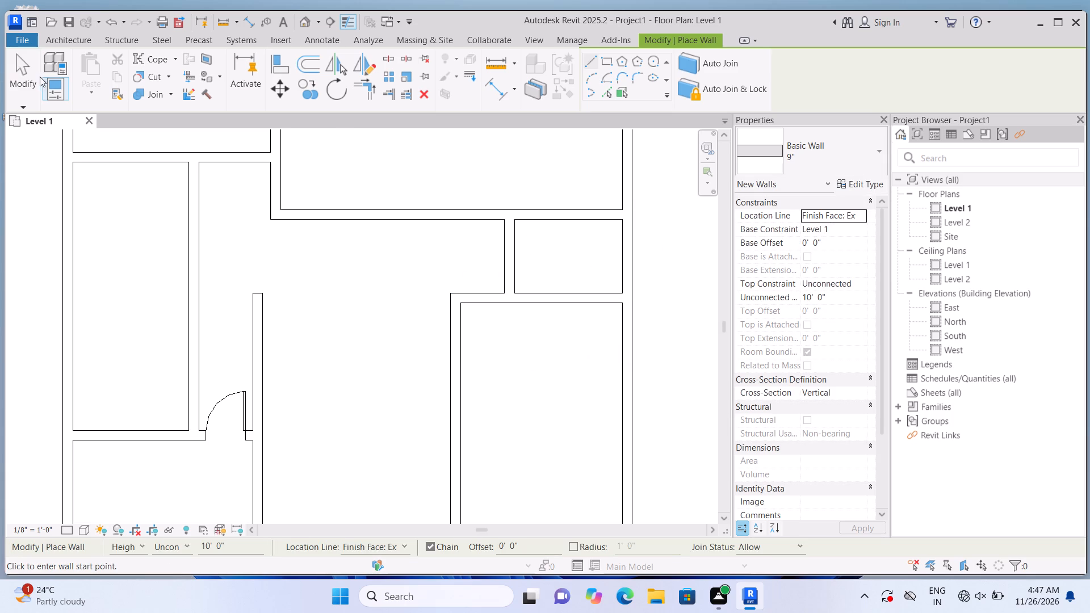
Place a 30" x 80" Single-Flush door in the lower-right room's top wall near its left corner, hinged left and swinging into the room.
click(89, 39)
click(86, 59)
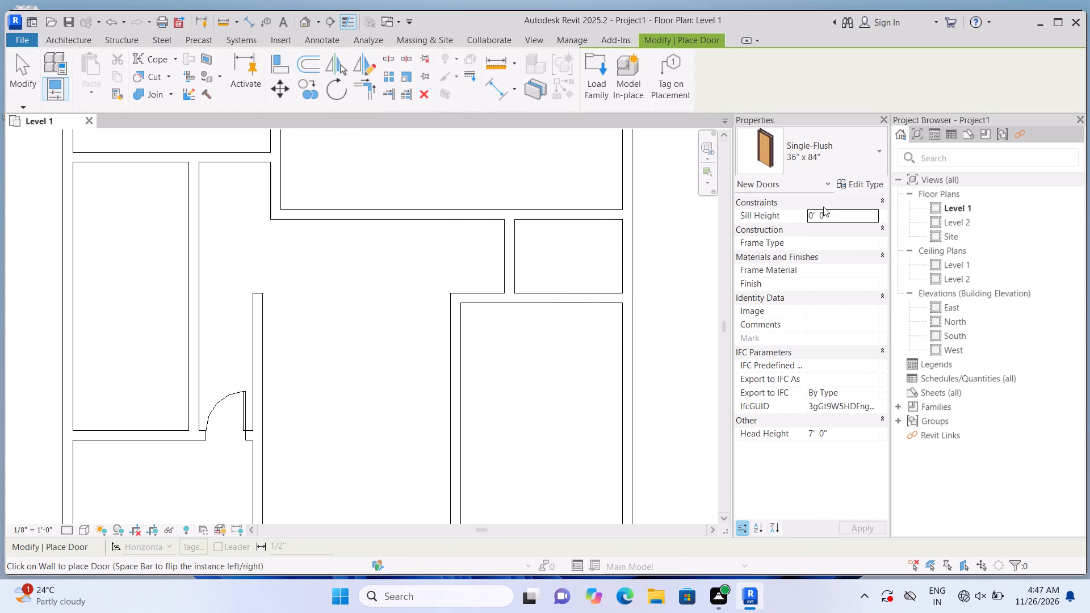
click(863, 150)
scroll(835, 268, up, 3)
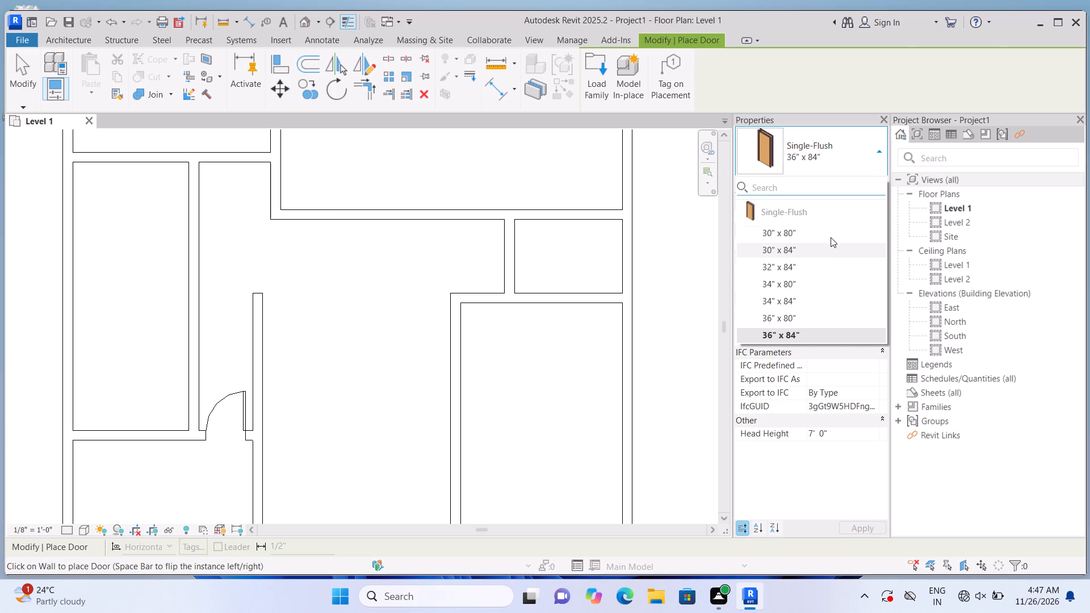
click(831, 233)
scroll(501, 313, up, 5)
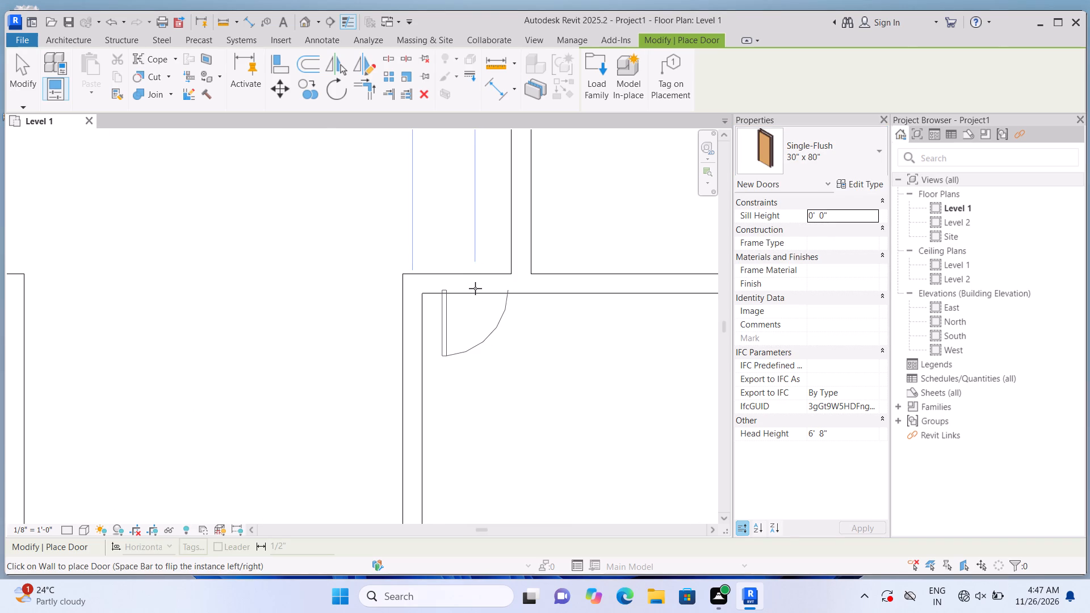
key(space)
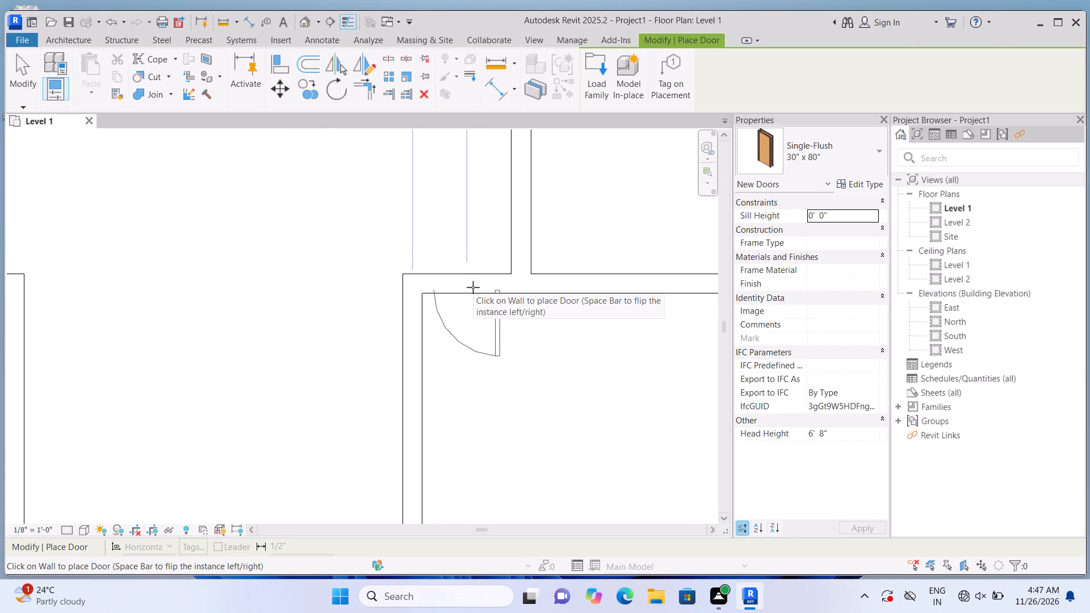
key(space)
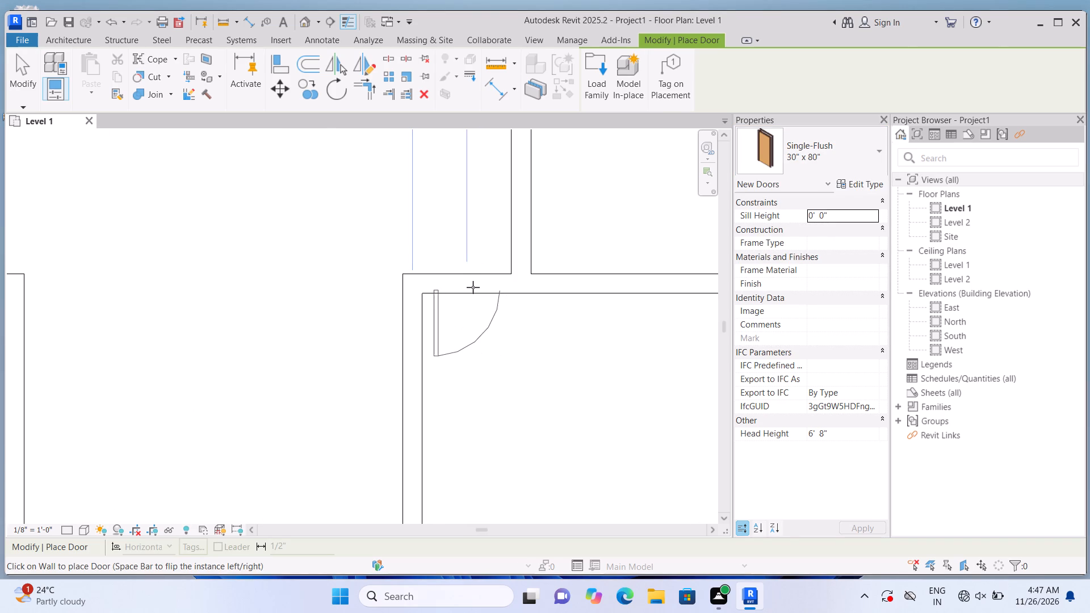
double_click(473, 287)
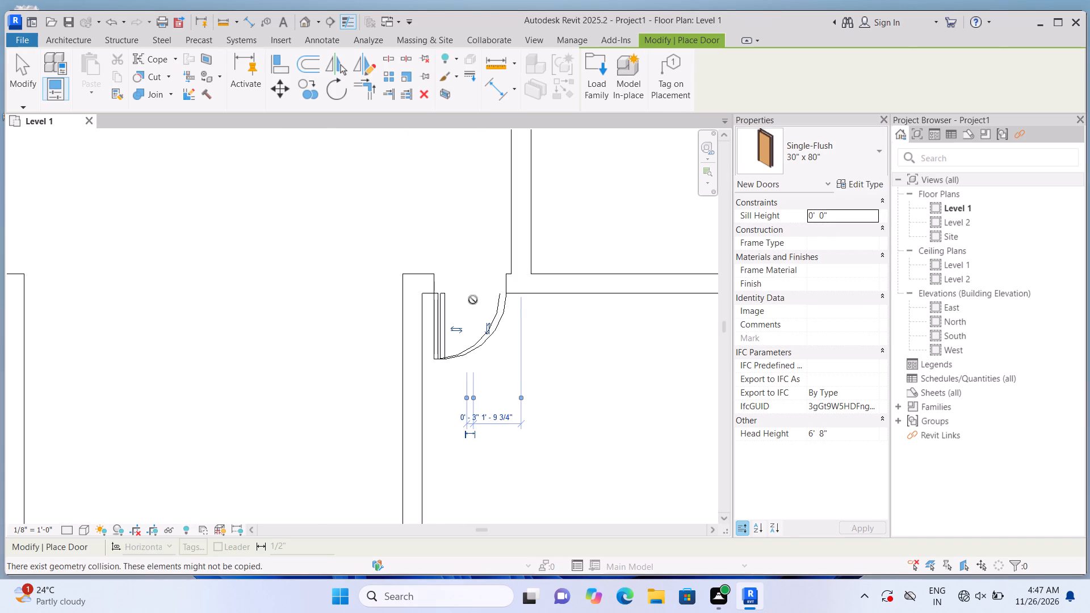
scroll(472, 317, down, 2)
key(Escape)
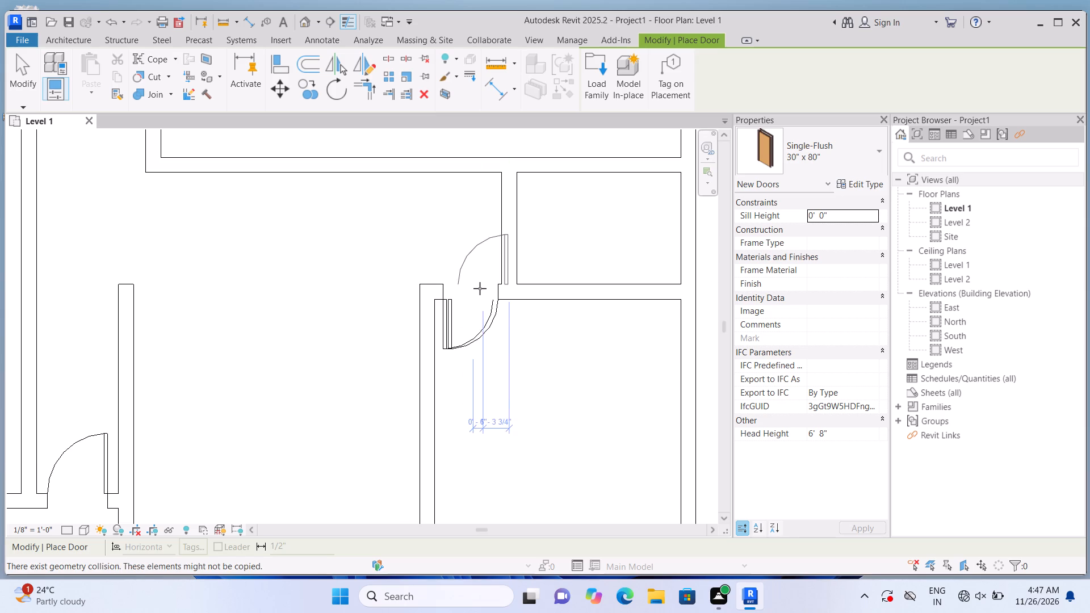
Place a 30" x 80" door in the small right-hand room's bottom wall, 2'-0" from its left wall, hinged left and swinging inward.
scroll(481, 288, down, 1)
scroll(574, 269, up, 3)
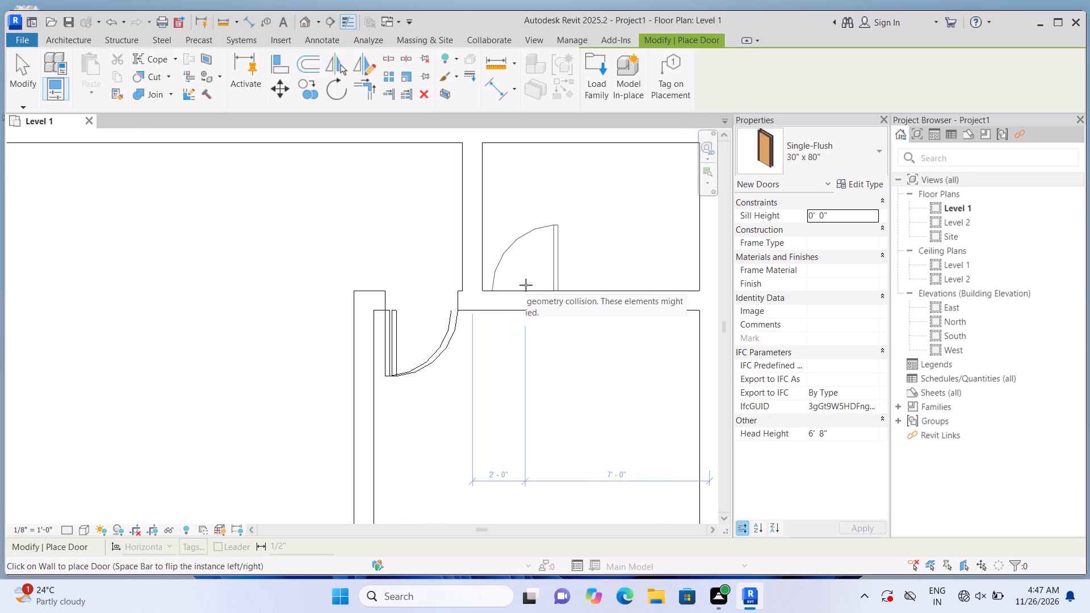
key(space)
click(526, 285)
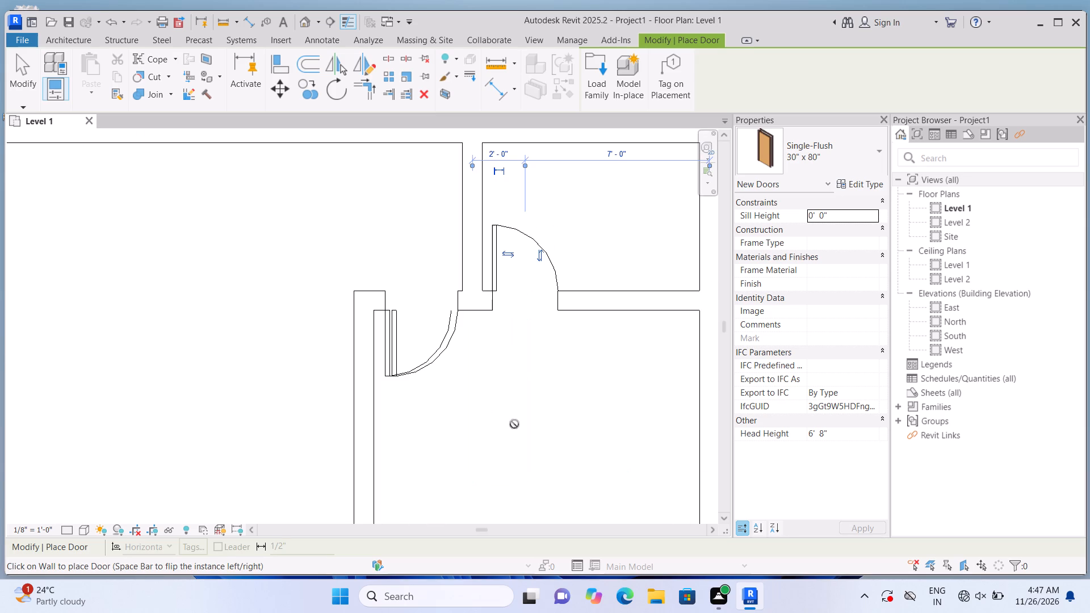
Place a 30" x 80" door in the upper-left room's bottom wall, 2'-6" from its right wall, hinged right and swinging into the room.
scroll(521, 397, down, 5)
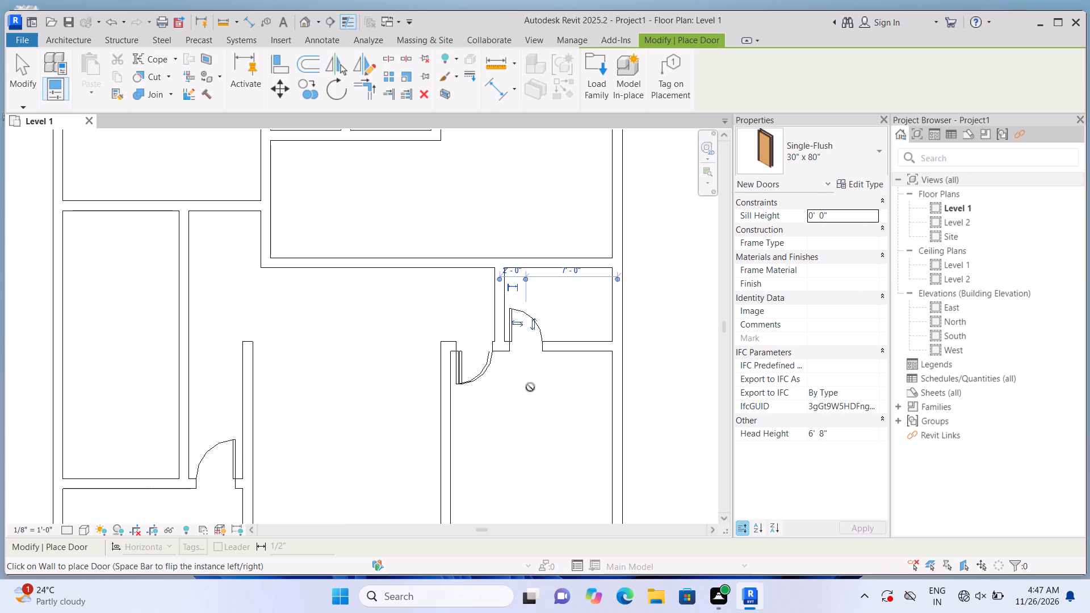
scroll(530, 387, down, 1)
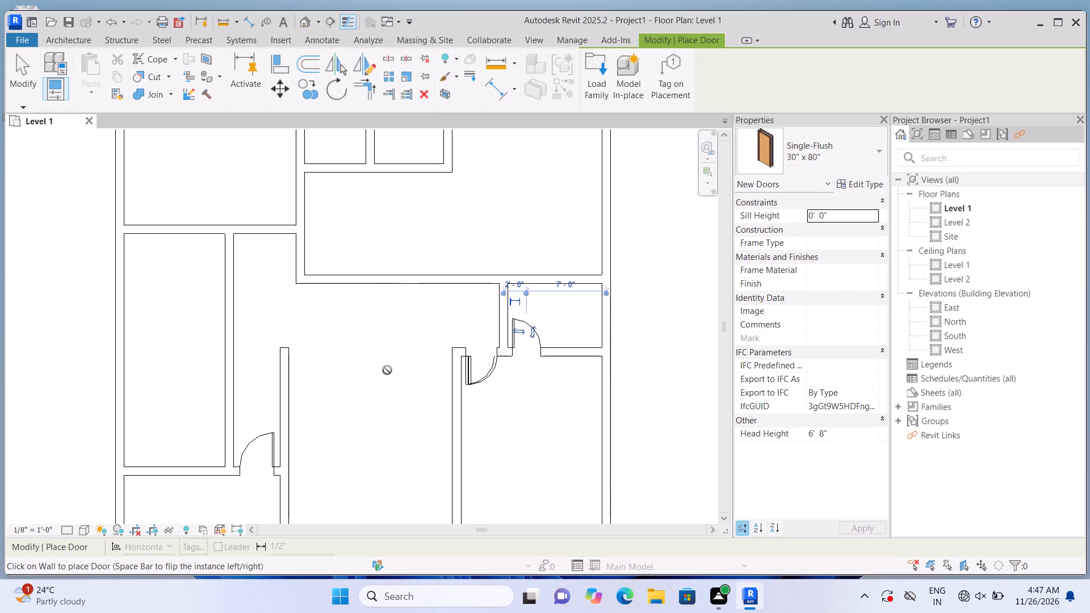
scroll(388, 370, down, 6)
scroll(313, 256, up, 4)
scroll(330, 334, up, 2)
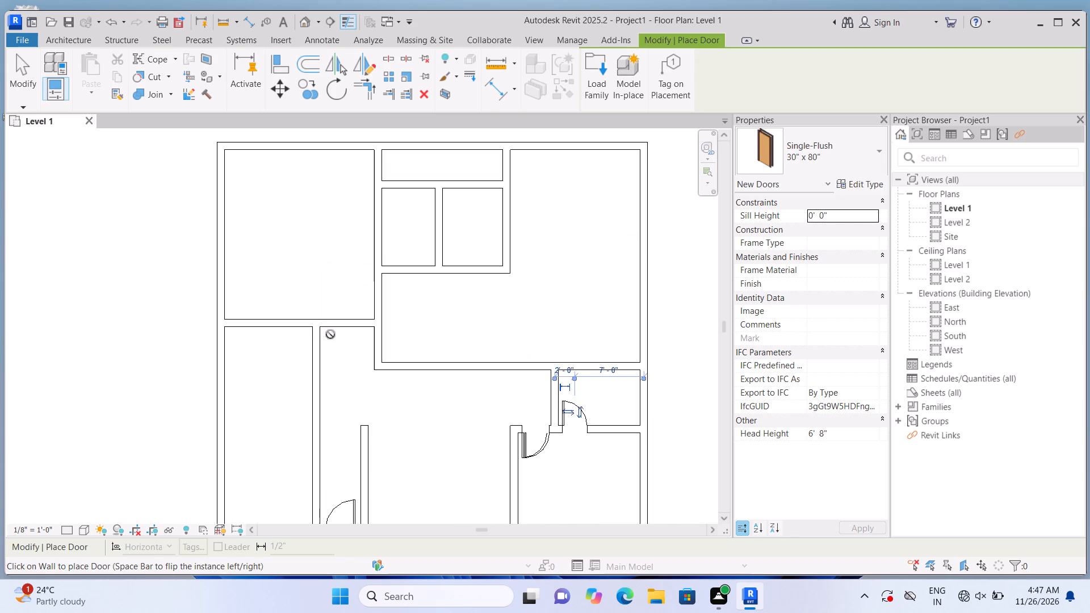
scroll(332, 333, up, 6)
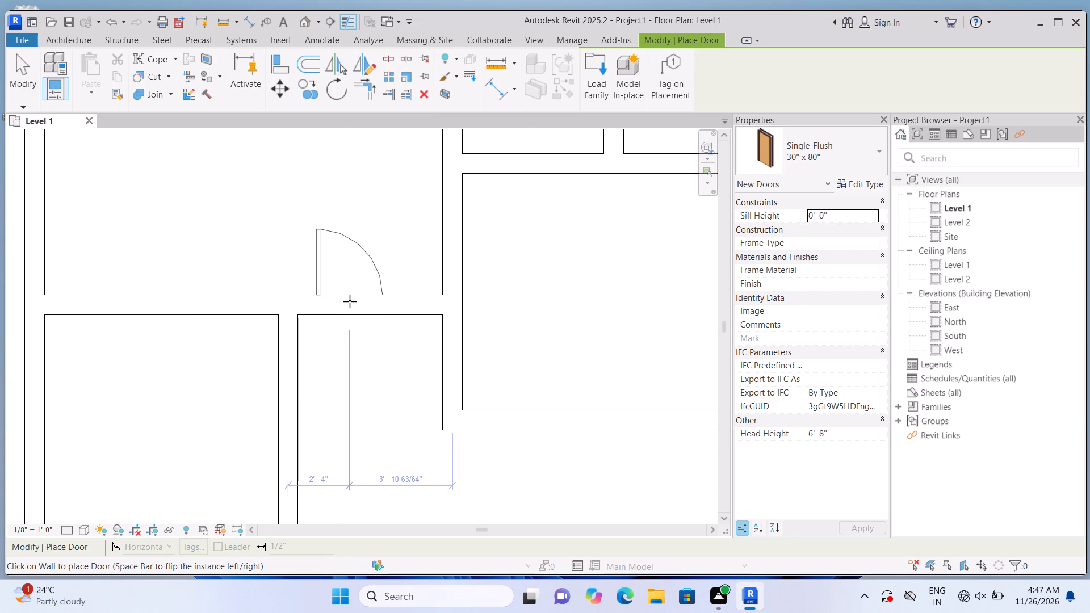
key(space)
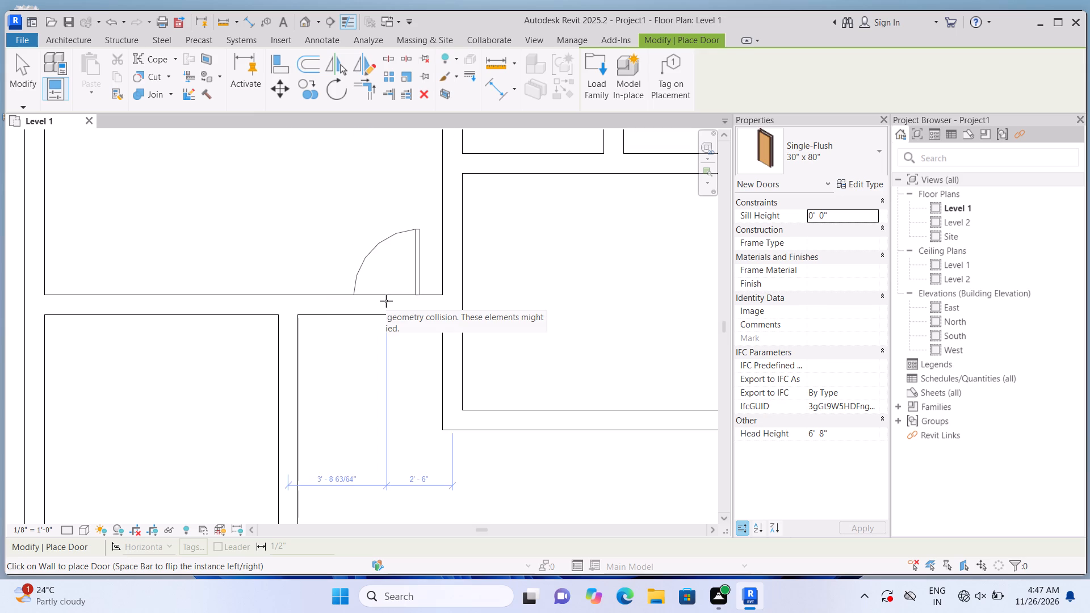
click(386, 301)
Place a 30" x 80" Single-Flush door at the lower end of the wall between the two small upper rooms, hinged at the bottom and swinging right.
scroll(379, 353, down, 3)
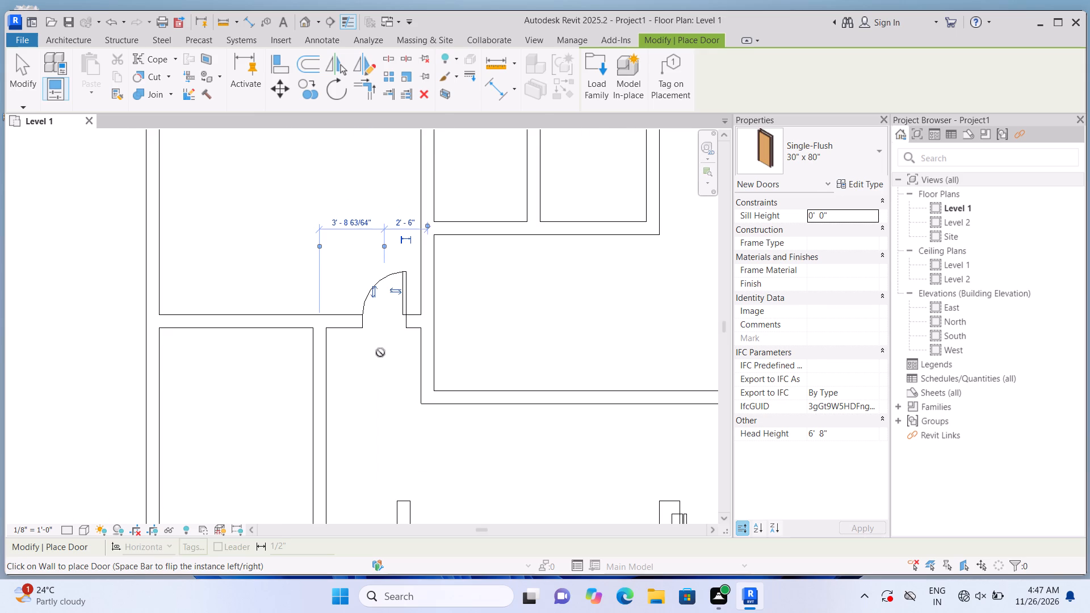
scroll(477, 256, up, 1)
middle_drag(458, 400, 459, 415)
scroll(472, 417, down, 1)
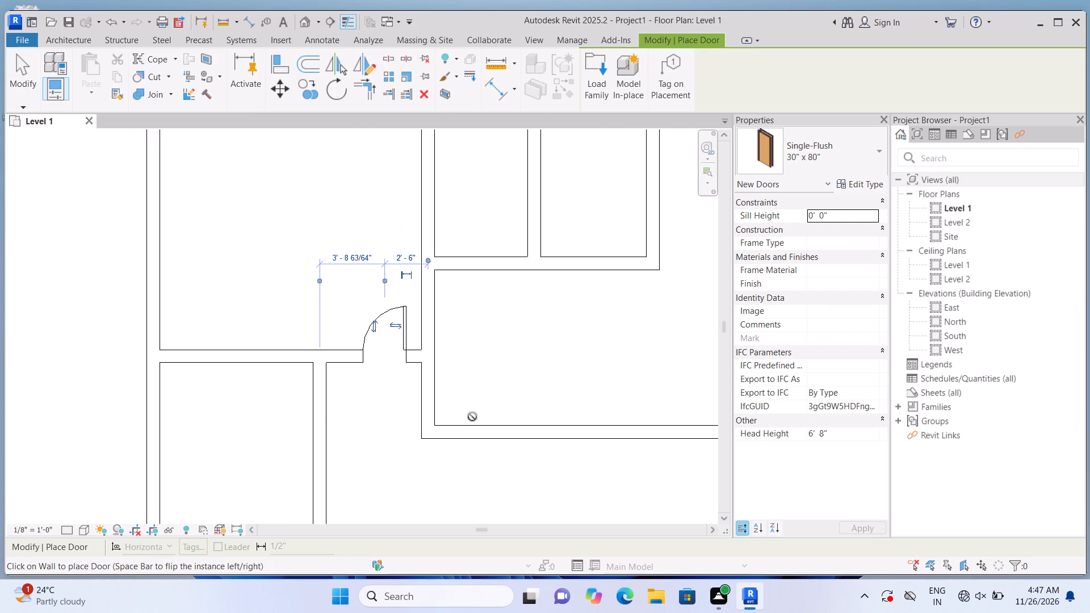
scroll(480, 405, down, 3)
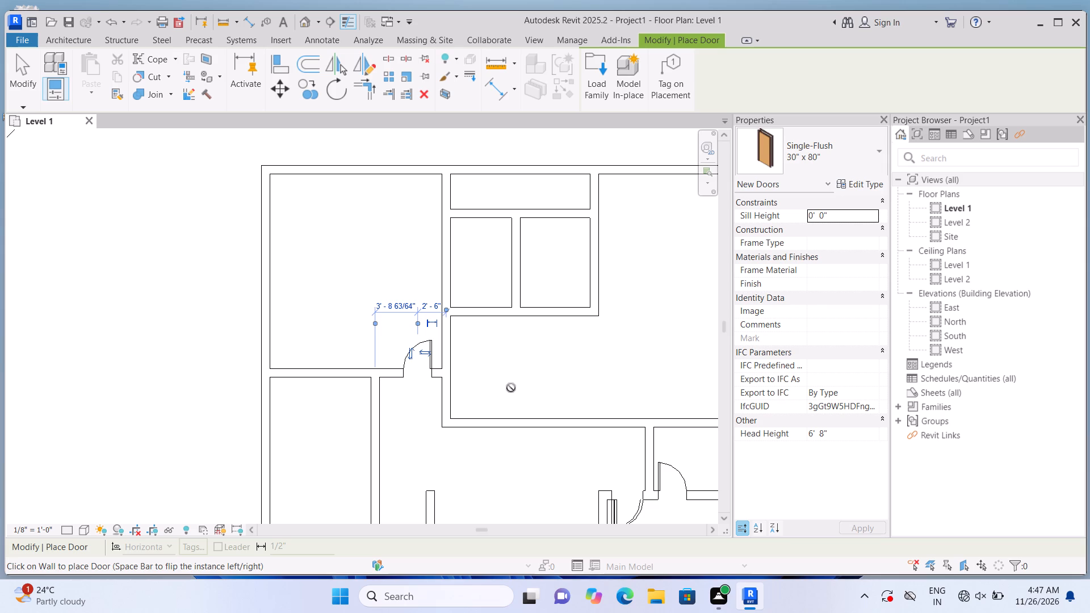
scroll(549, 295, up, 4)
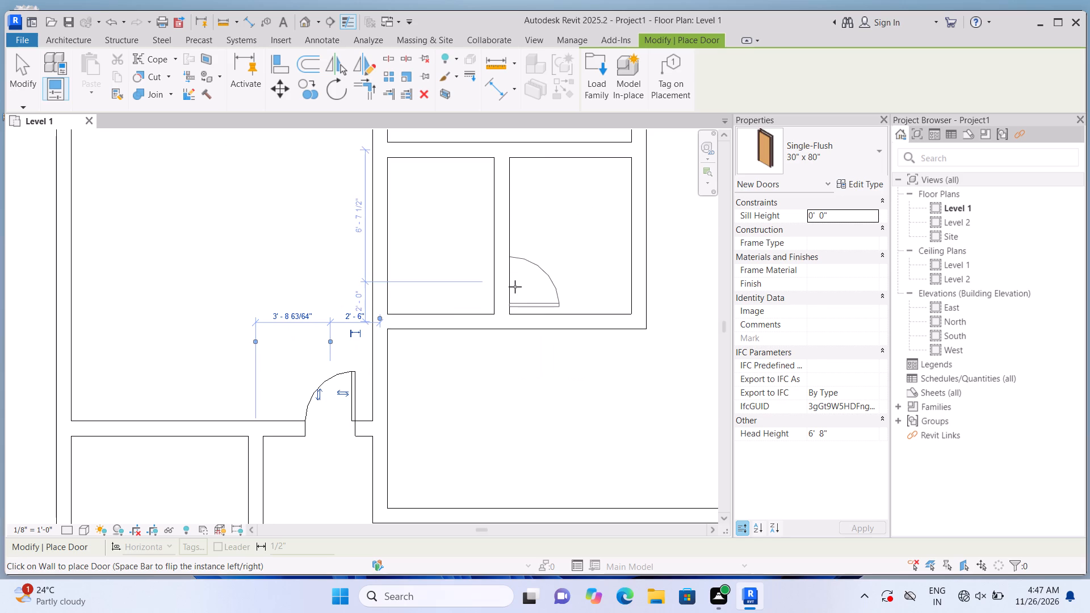
click(515, 285)
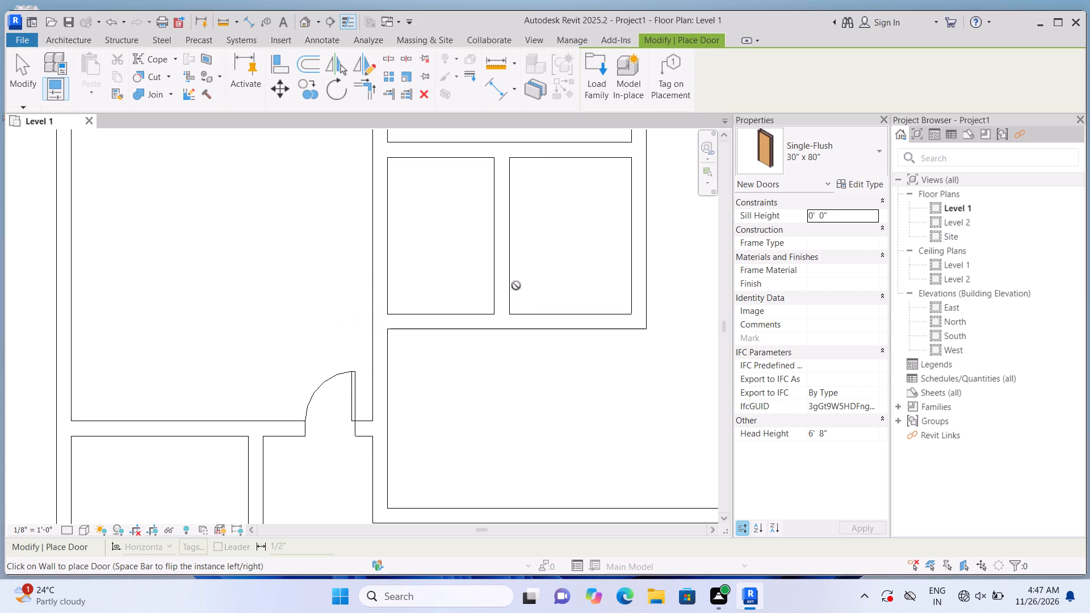
scroll(516, 285, down, 2)
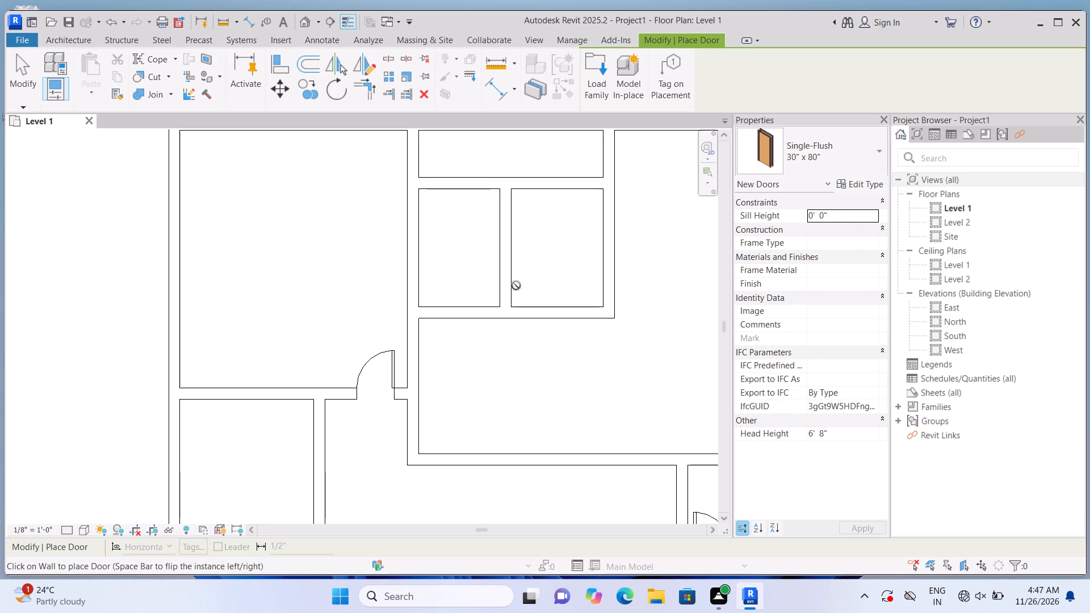
scroll(516, 285, down, 2)
scroll(517, 288, up, 10)
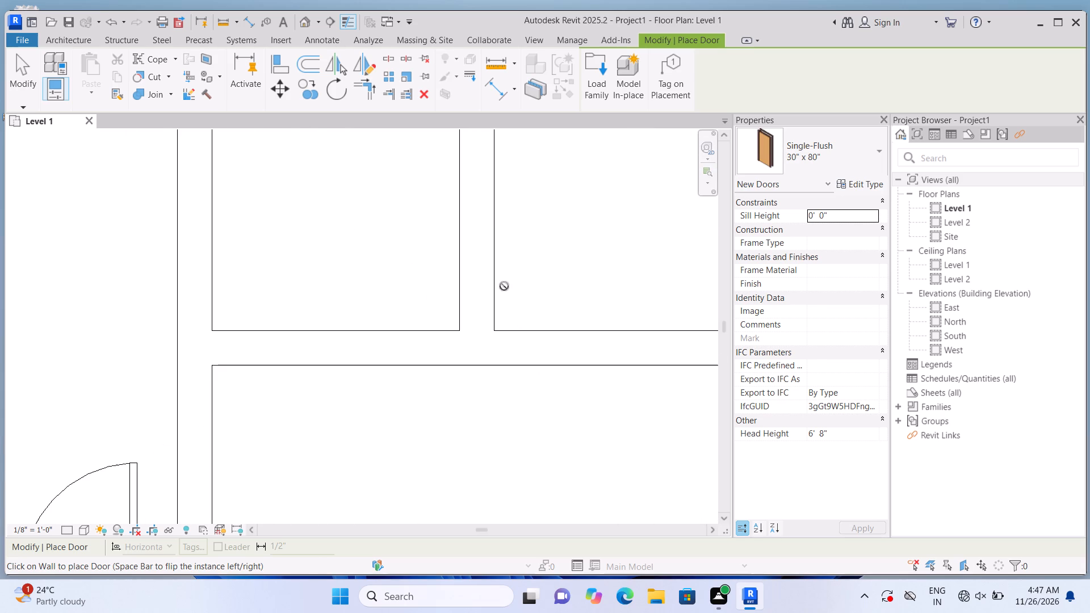
click(495, 262)
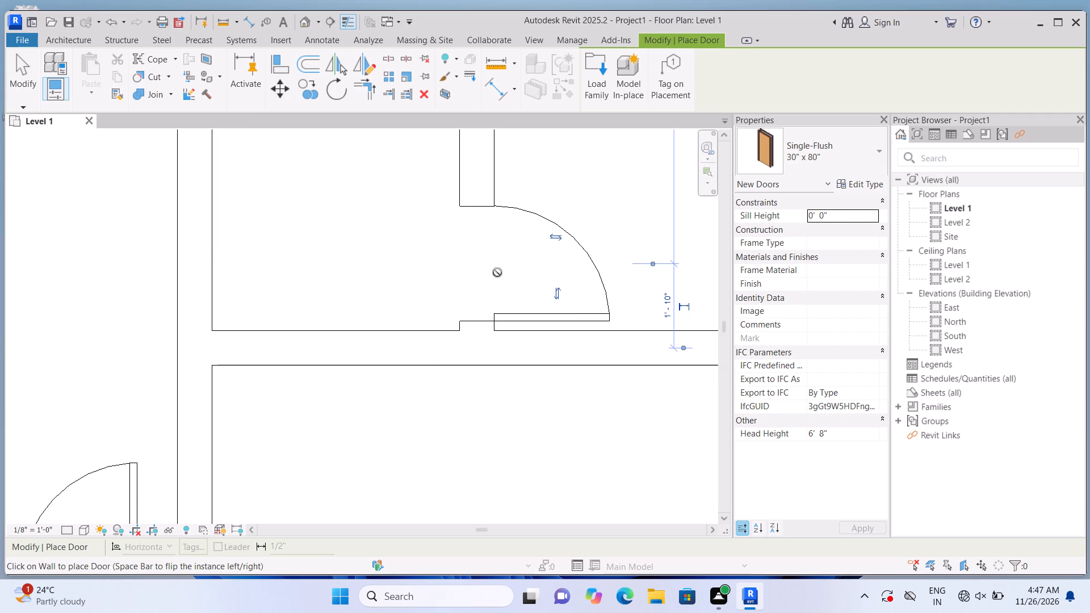
scroll(462, 490, down, 3)
key(Escape)
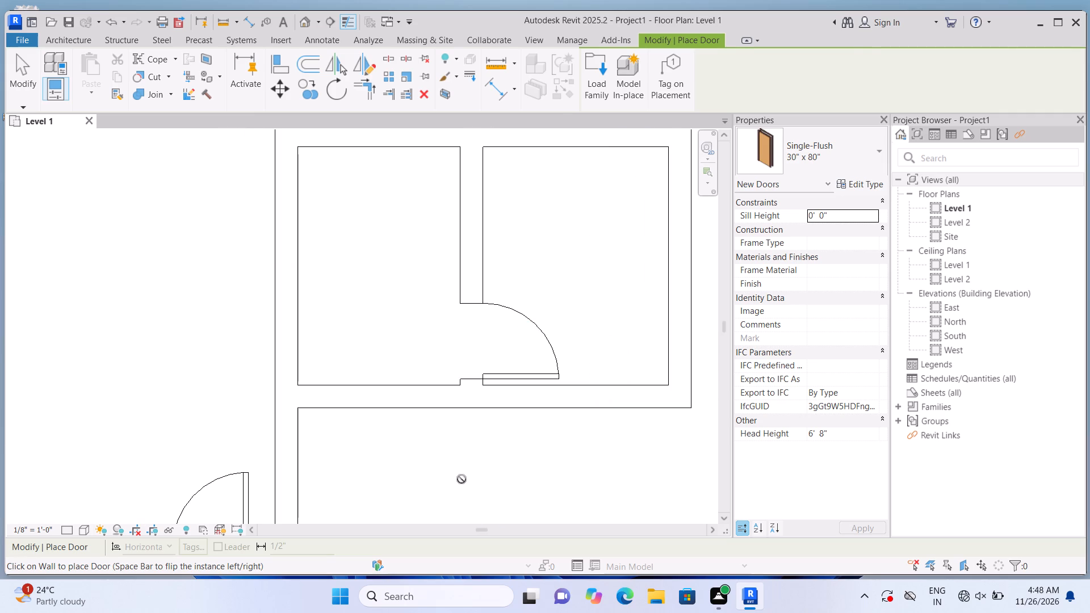
key(Escape)
Split the 9" wall between the upper-left room and the adjacent small room at two points and delete the 2'-11" segment between them.
scroll(441, 337, down, 8)
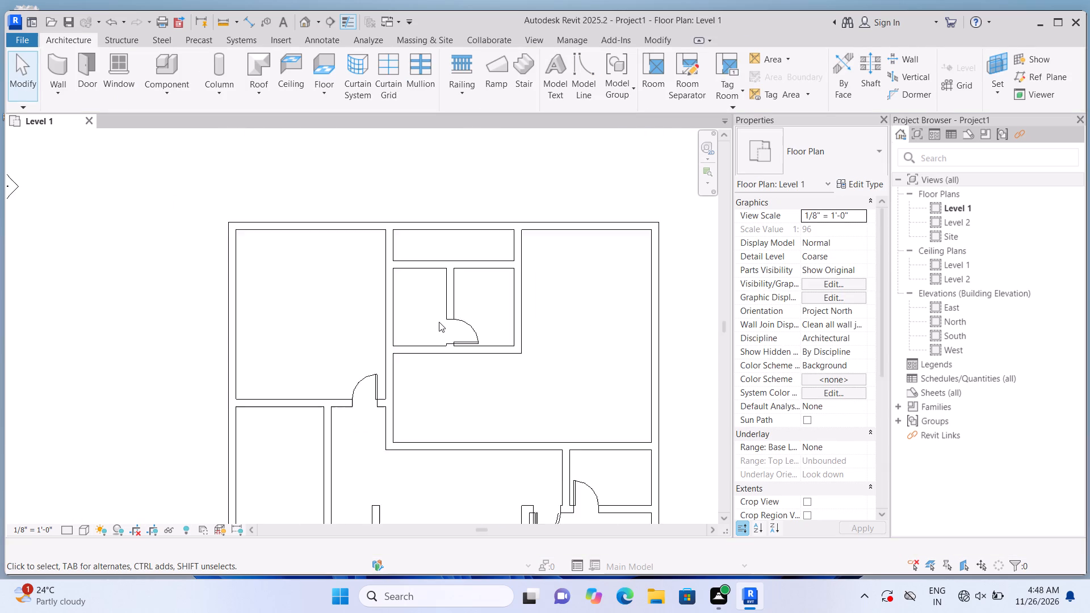
scroll(439, 322, down, 7)
scroll(439, 321, up, 8)
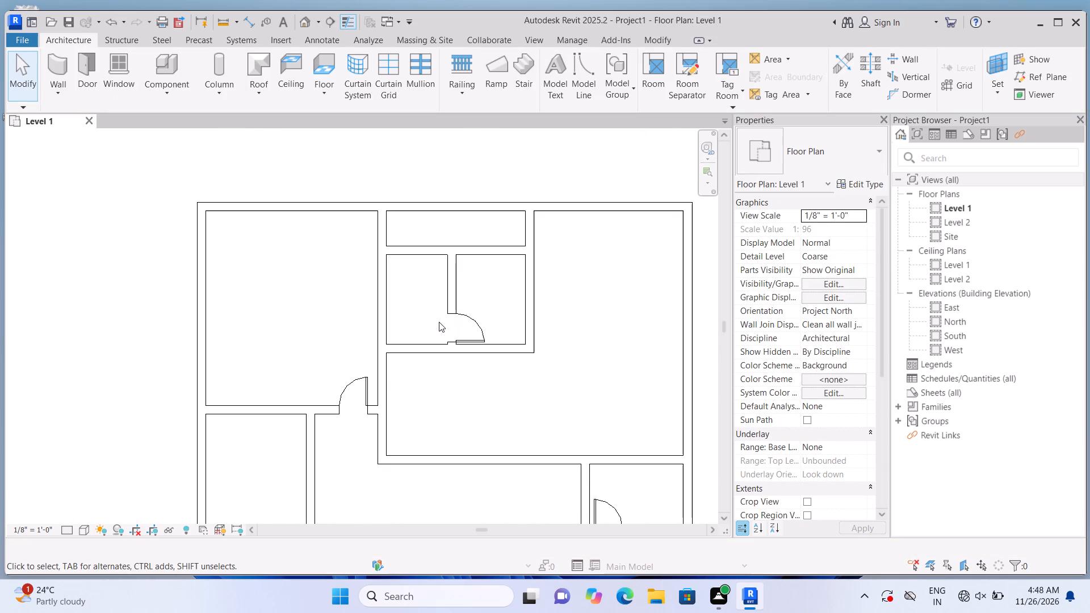
scroll(441, 321, up, 1)
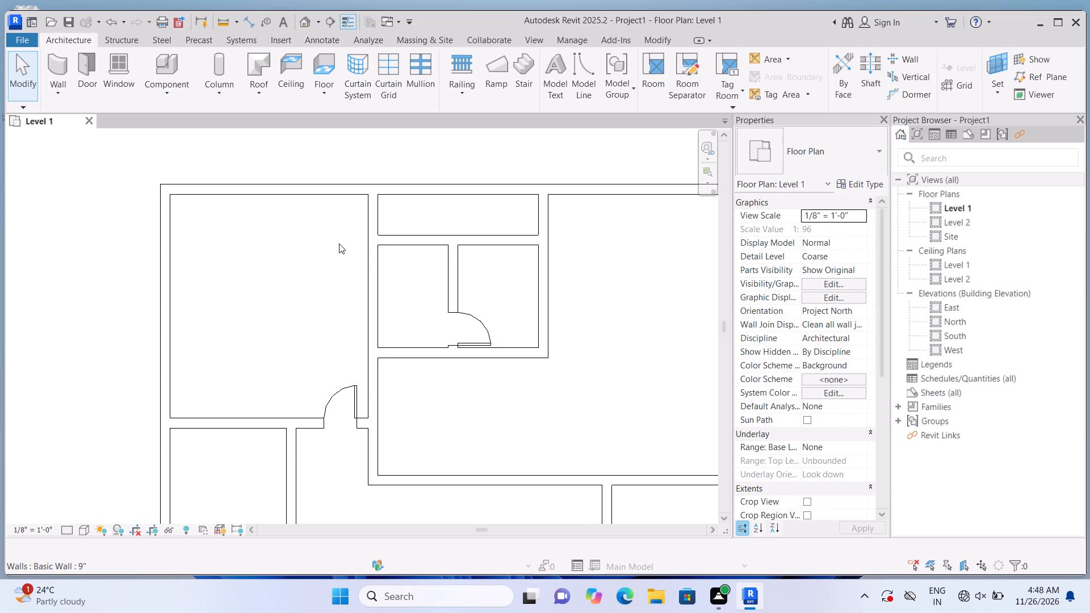
scroll(364, 257, up, 1)
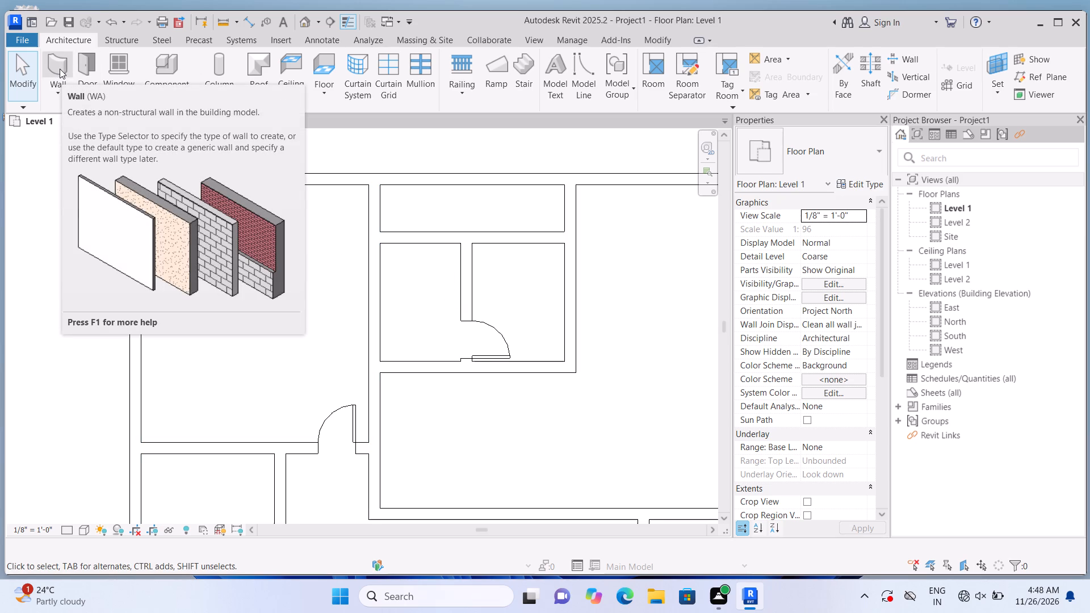
click(581, 98)
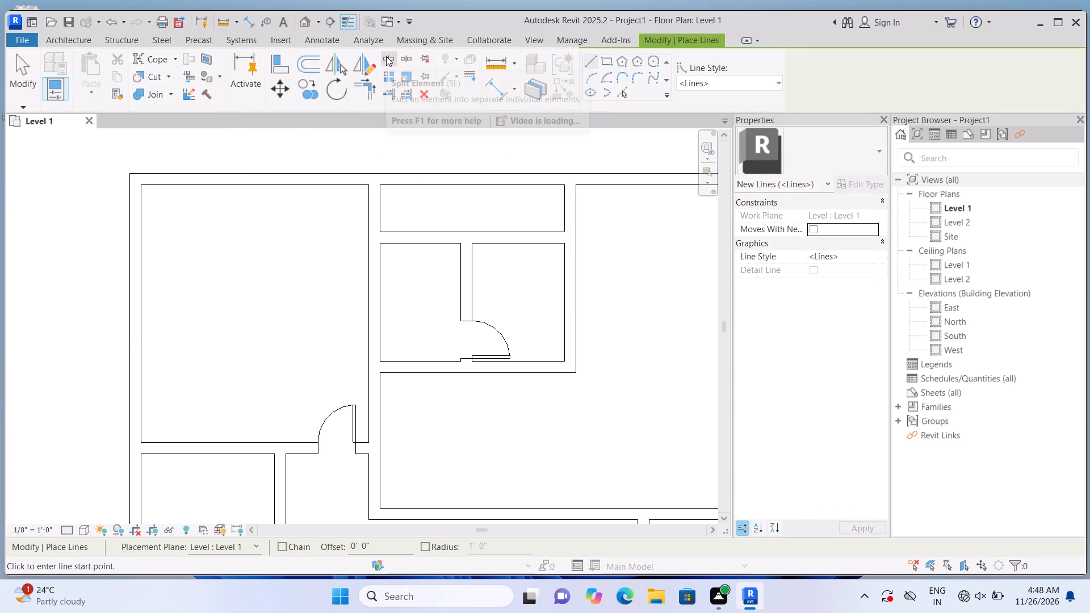
click(386, 56)
scroll(378, 304, up, 5)
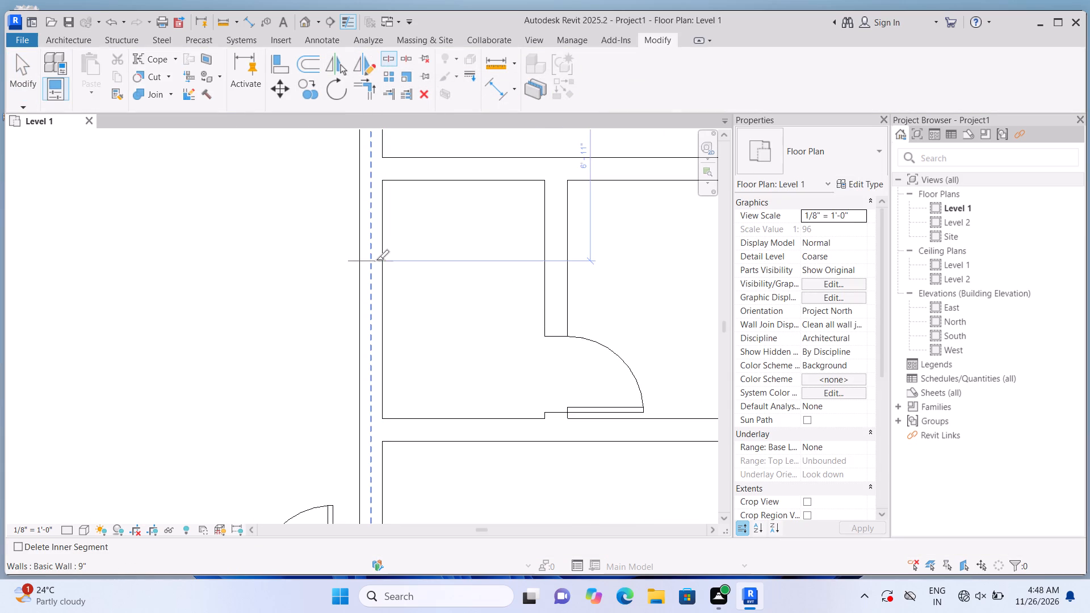
click(377, 259)
click(384, 347)
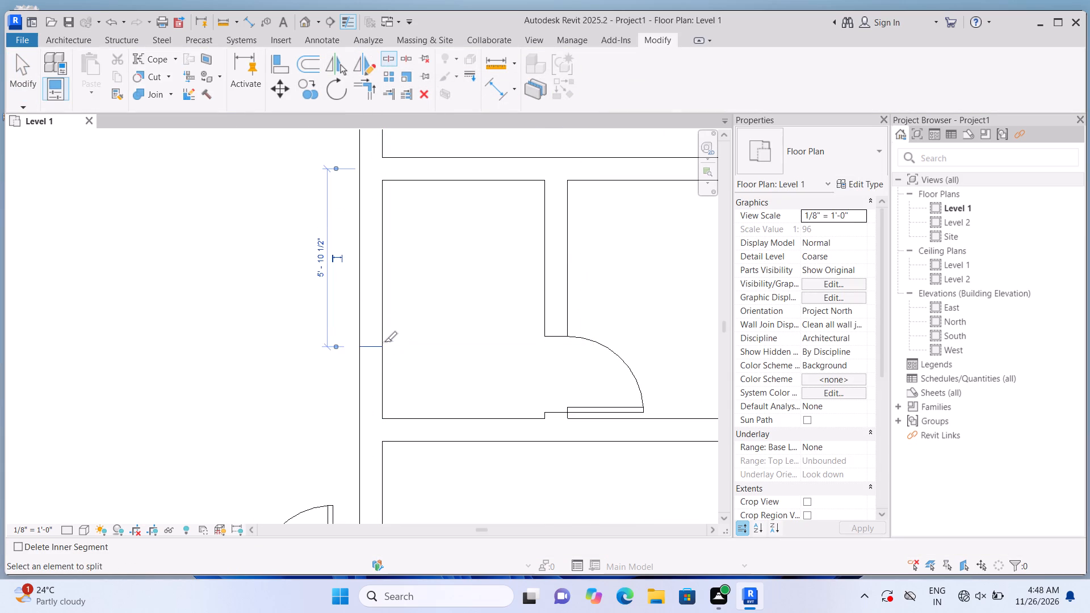
key(Escape)
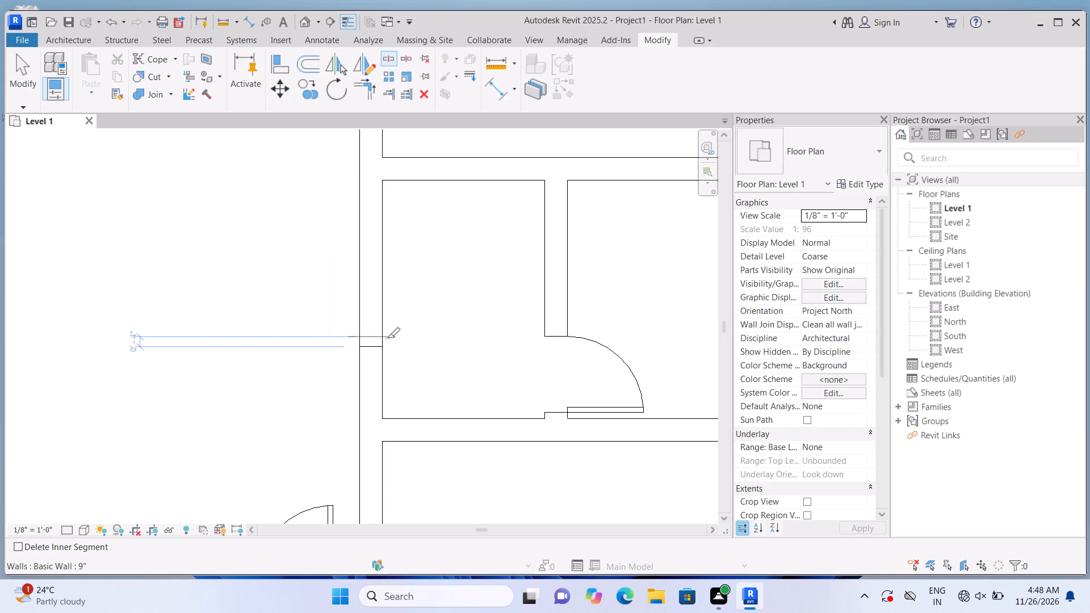
key(Escape)
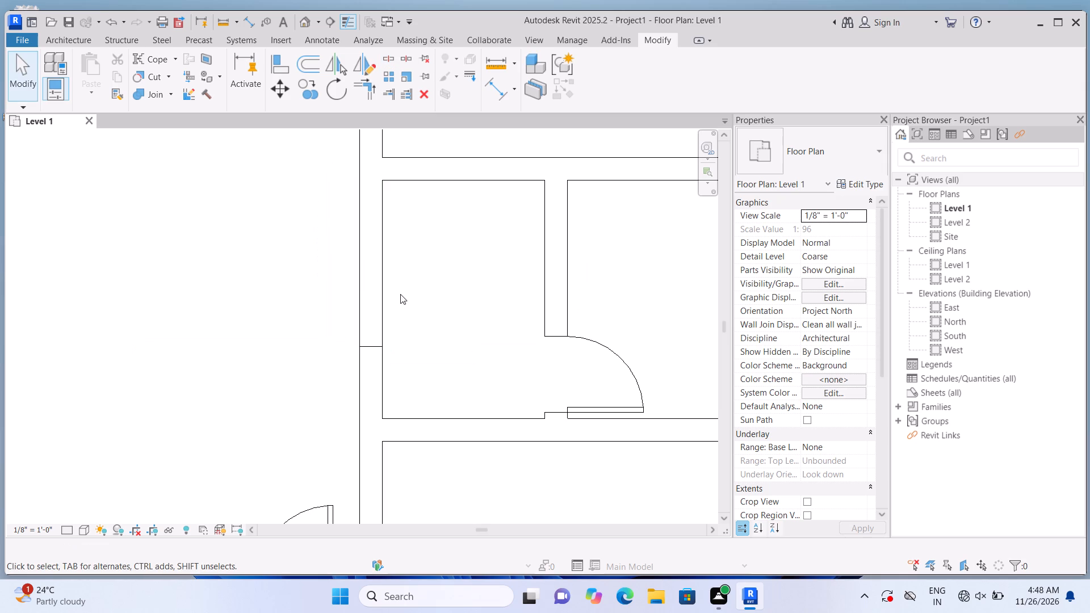
double_click(379, 300)
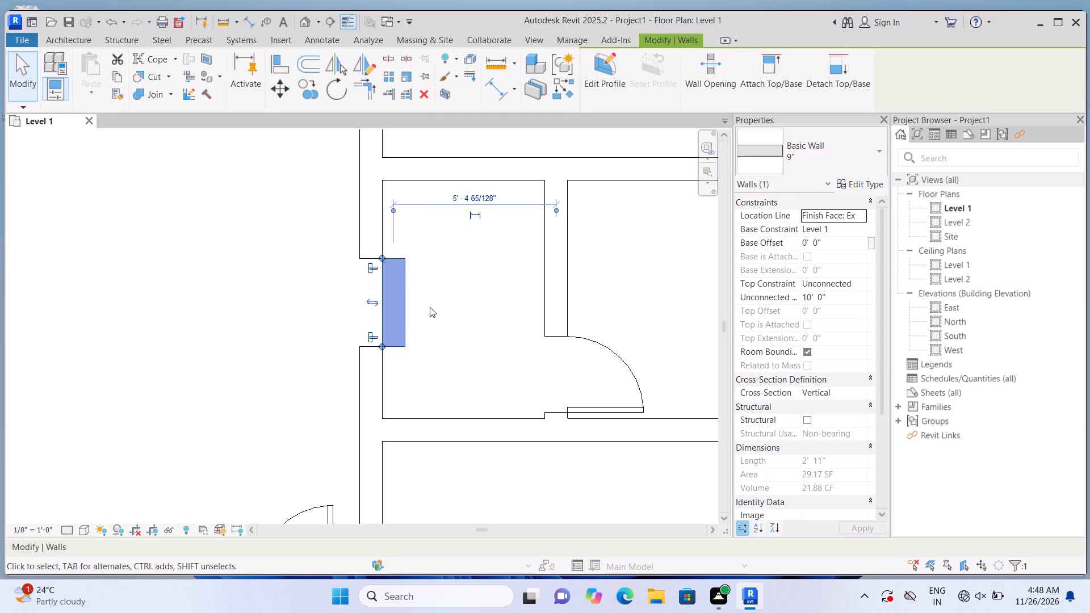
key(Delete)
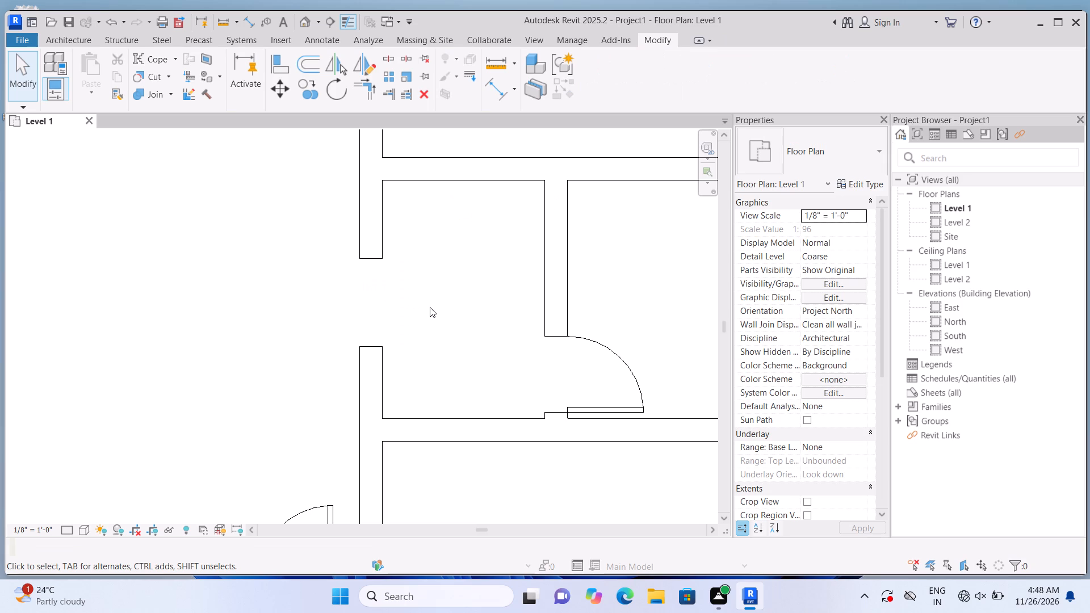
Split the middle-left room's right wall at two points around its midpoint and delete the segment between them, leaving an opening to the hall.
scroll(412, 88, down, 3)
scroll(399, 194, down, 2)
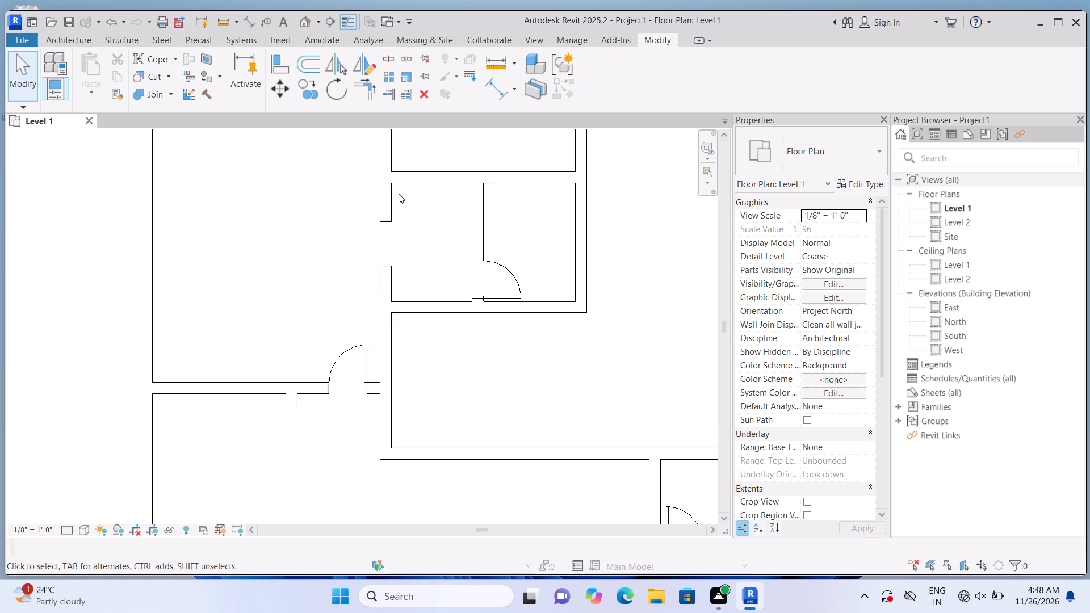
scroll(399, 194, down, 8)
scroll(356, 373, up, 3)
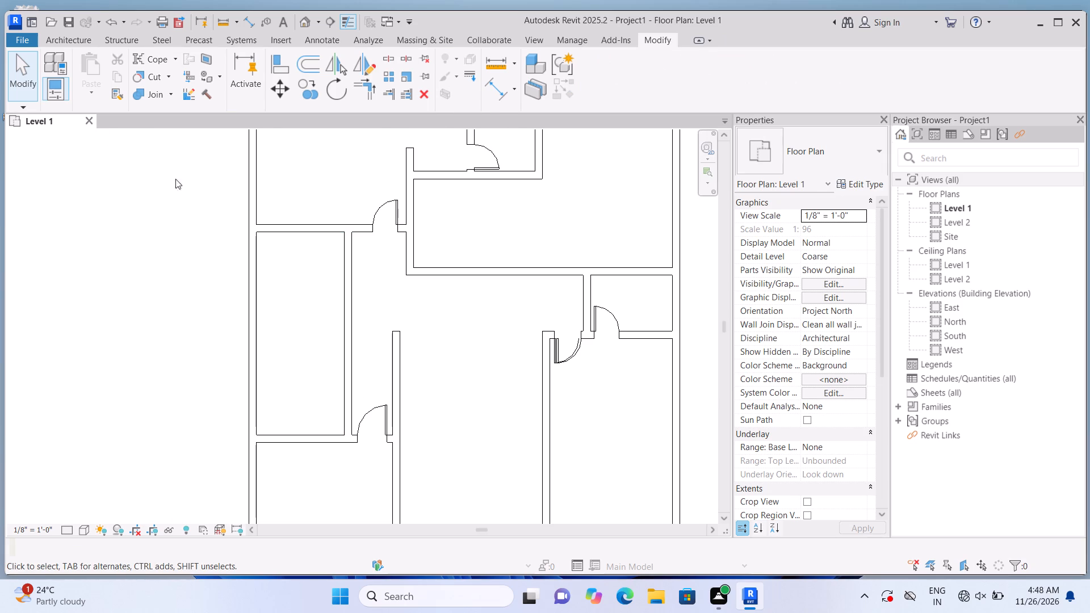
click(384, 59)
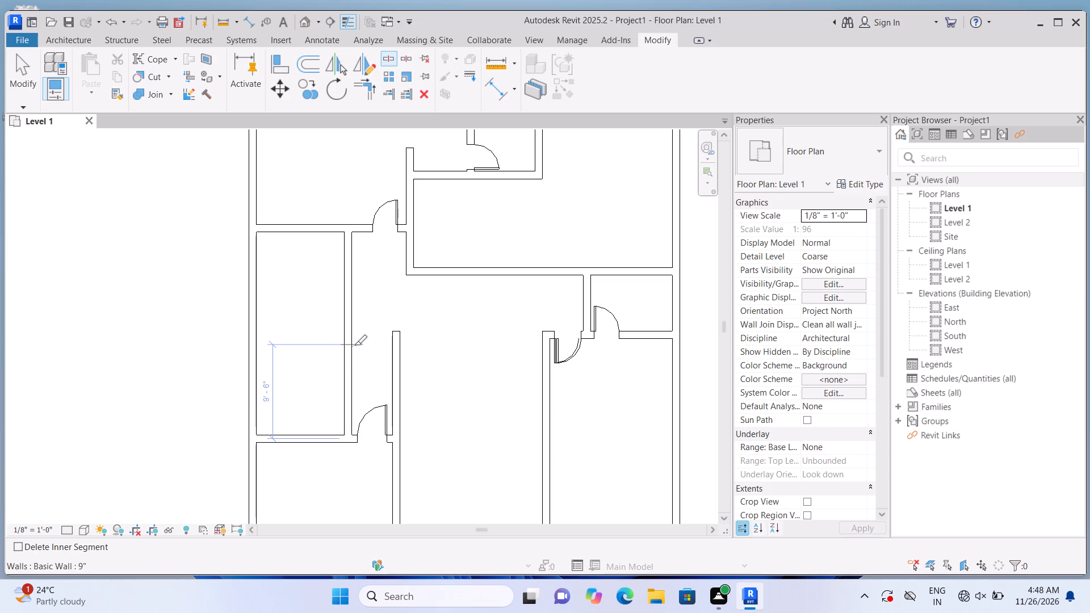
click(353, 309)
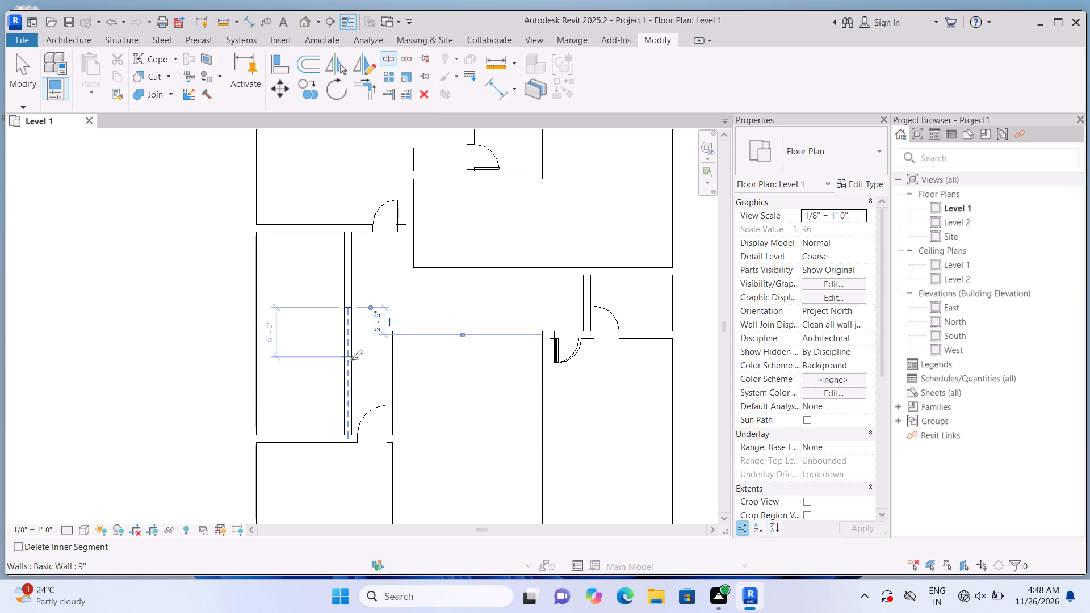
click(350, 360)
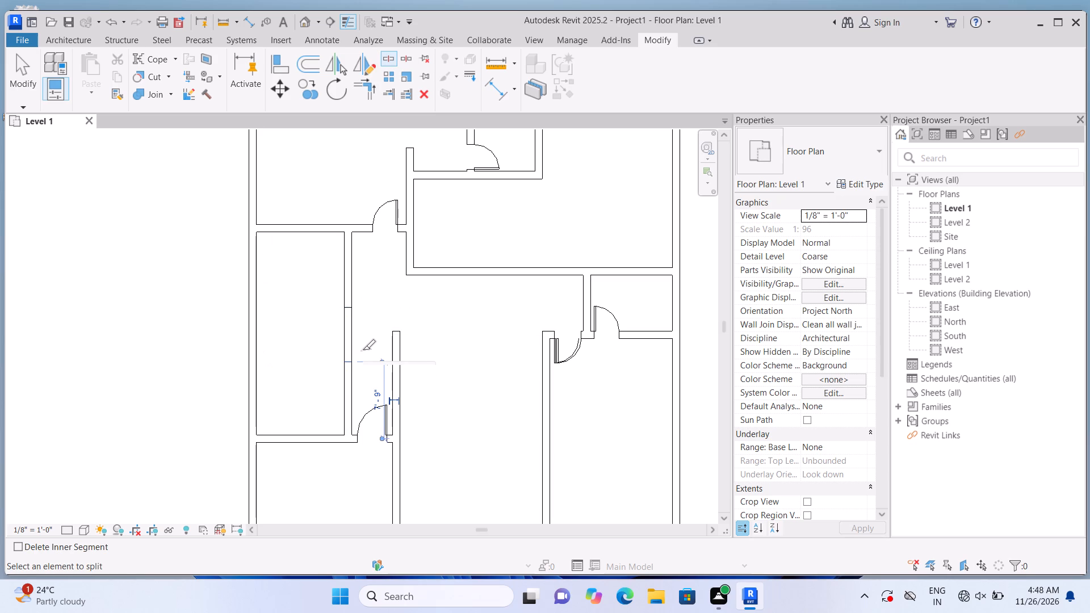
key(Escape)
key(Escape)
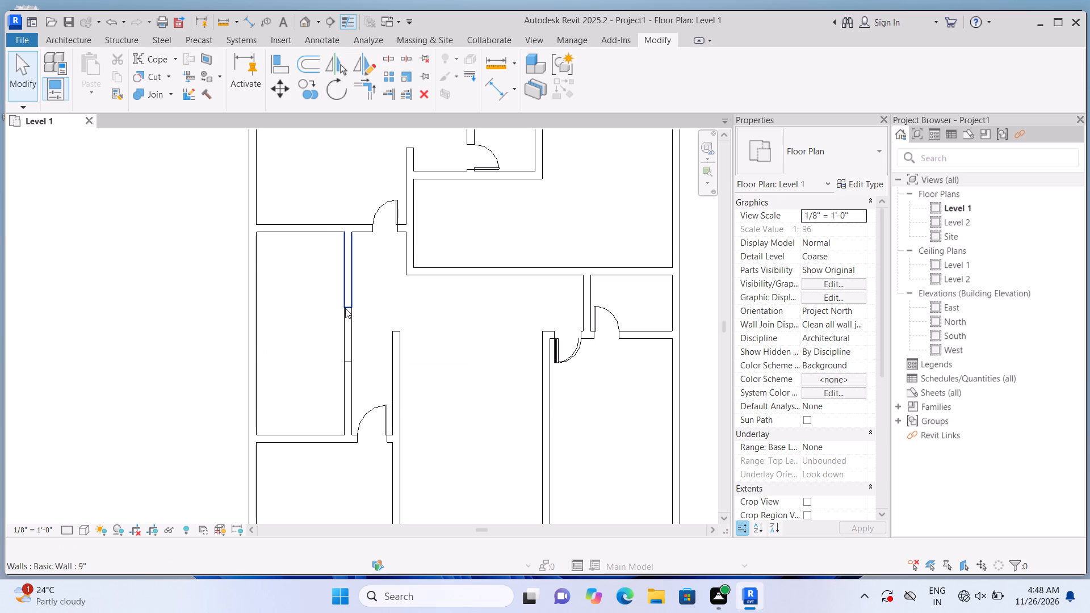
click(345, 337)
key(Delete)
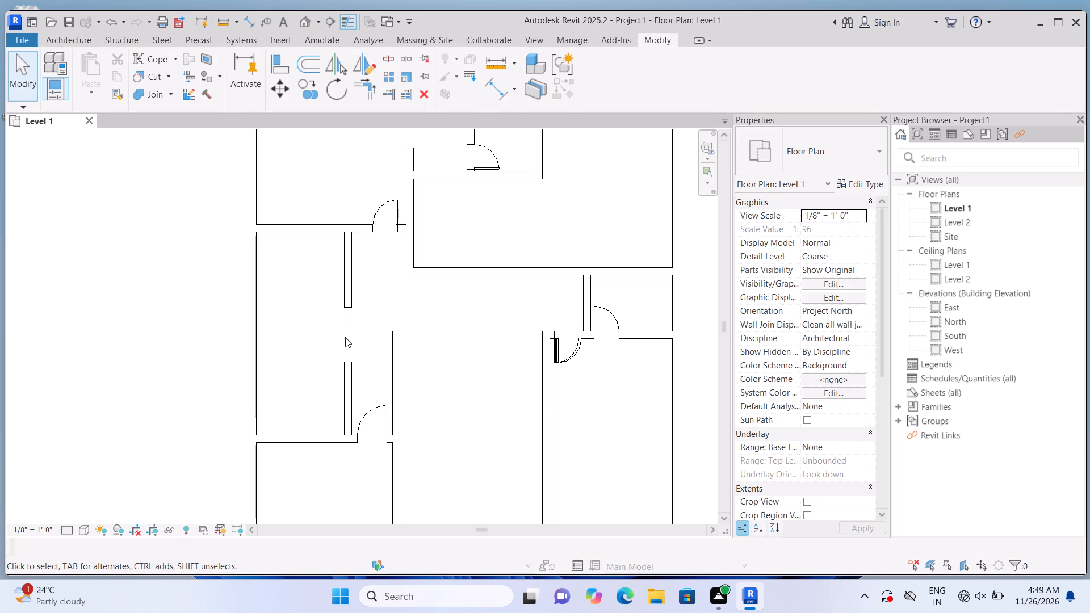
Split the 9" wall below the upper-right room at two points just left of the small closet's wall and delete the segment between them.
scroll(334, 343, down, 6)
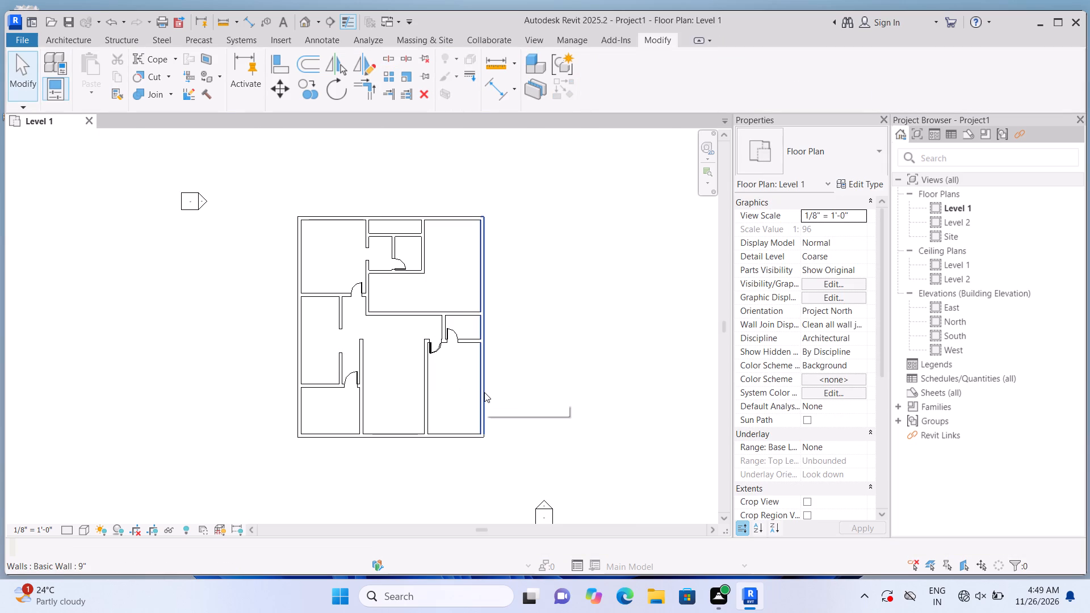
scroll(485, 393, down, 1)
scroll(489, 396, up, 3)
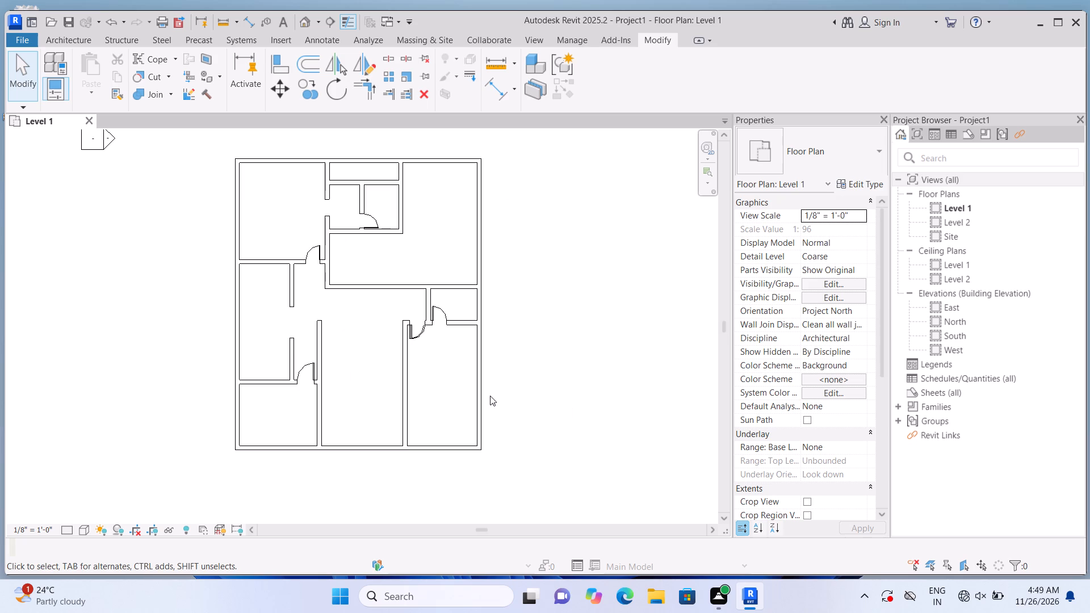
scroll(490, 396, down, 2)
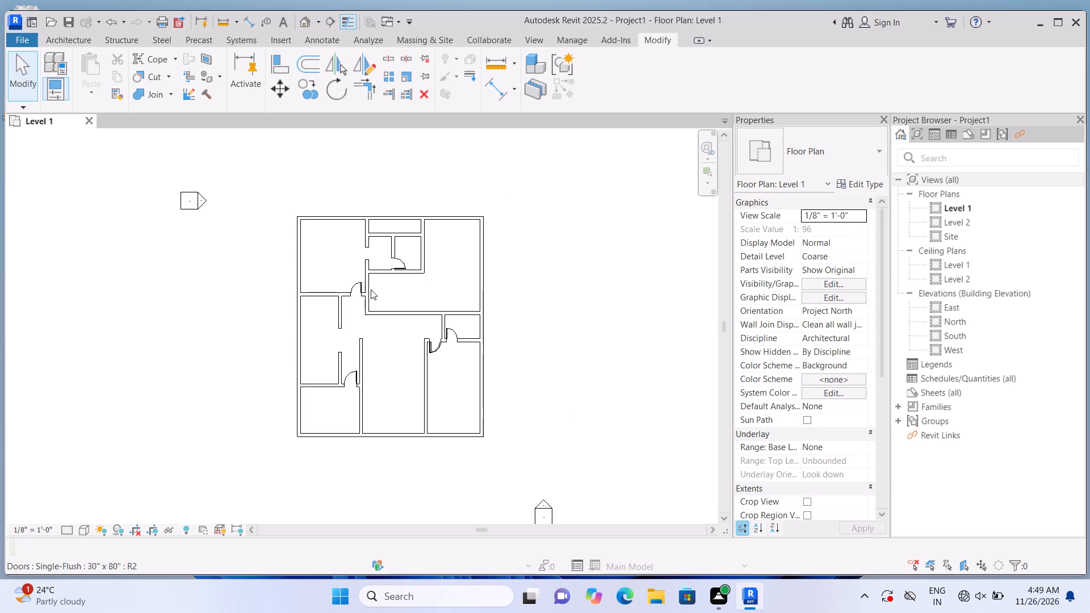
scroll(362, 278, up, 6)
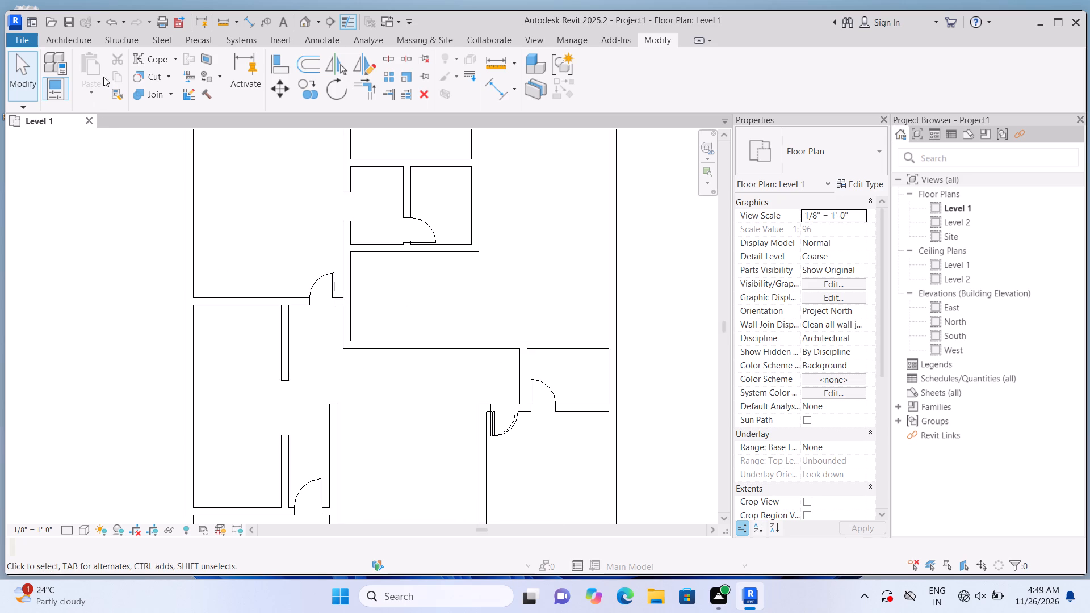
click(93, 41)
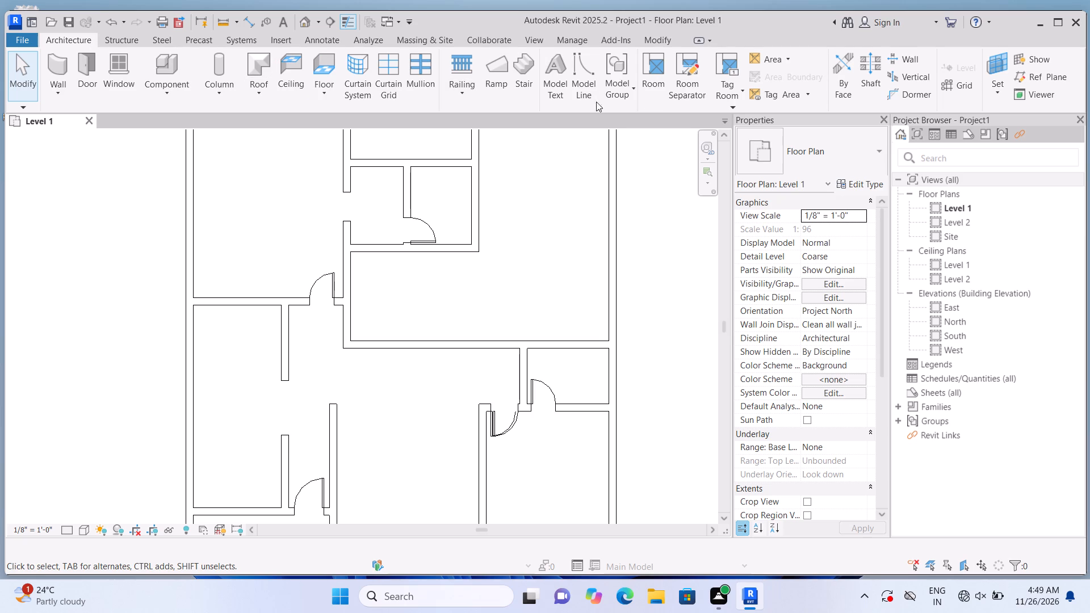
click(578, 87)
click(388, 60)
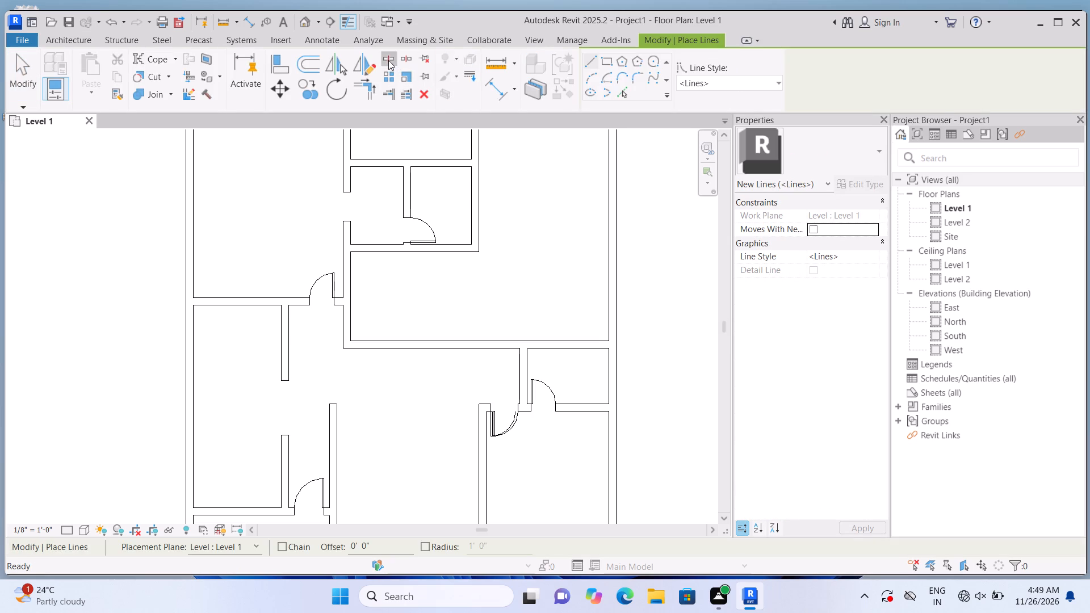
scroll(529, 346, down, 6)
scroll(473, 345, up, 5)
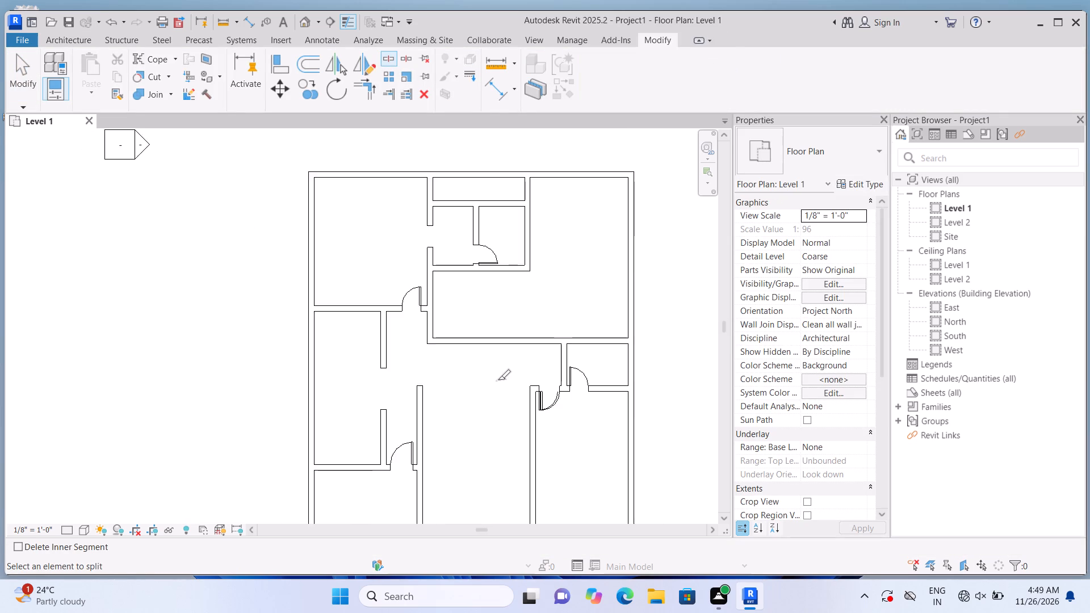
scroll(498, 380, up, 1)
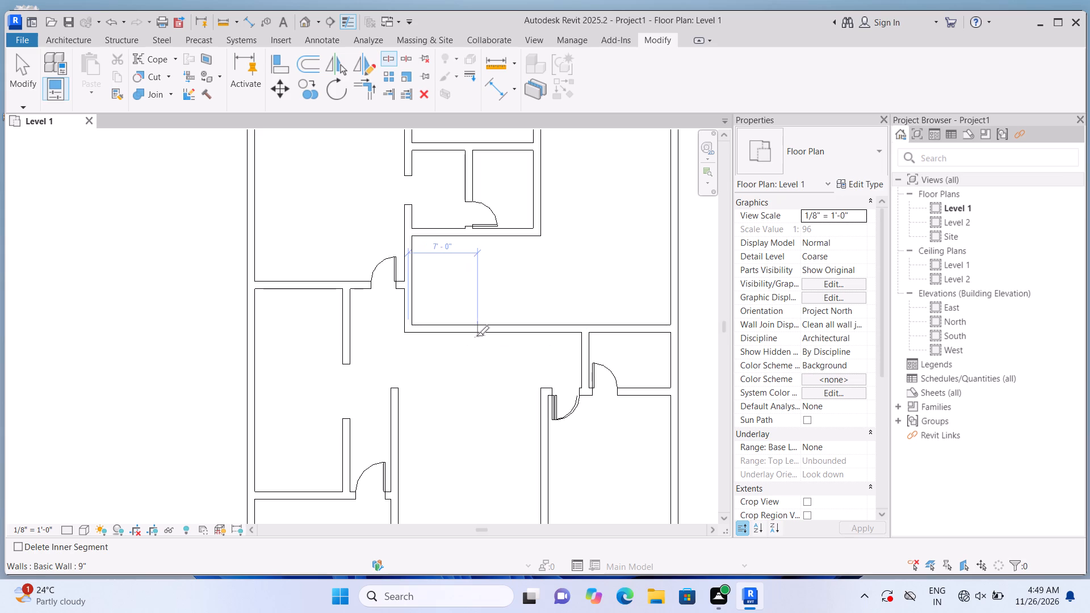
click(521, 335)
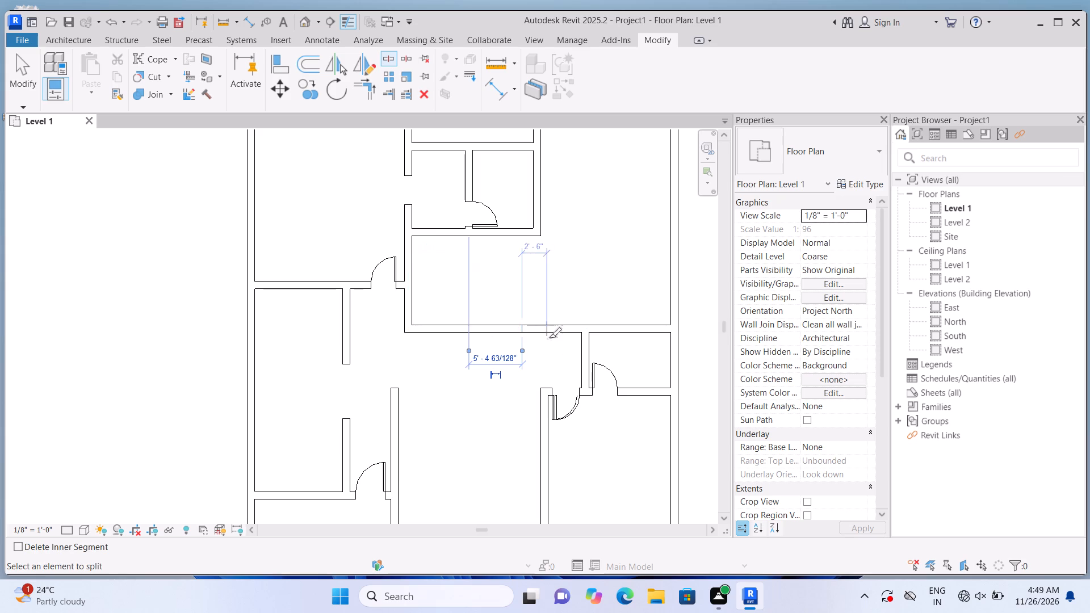
click(572, 330)
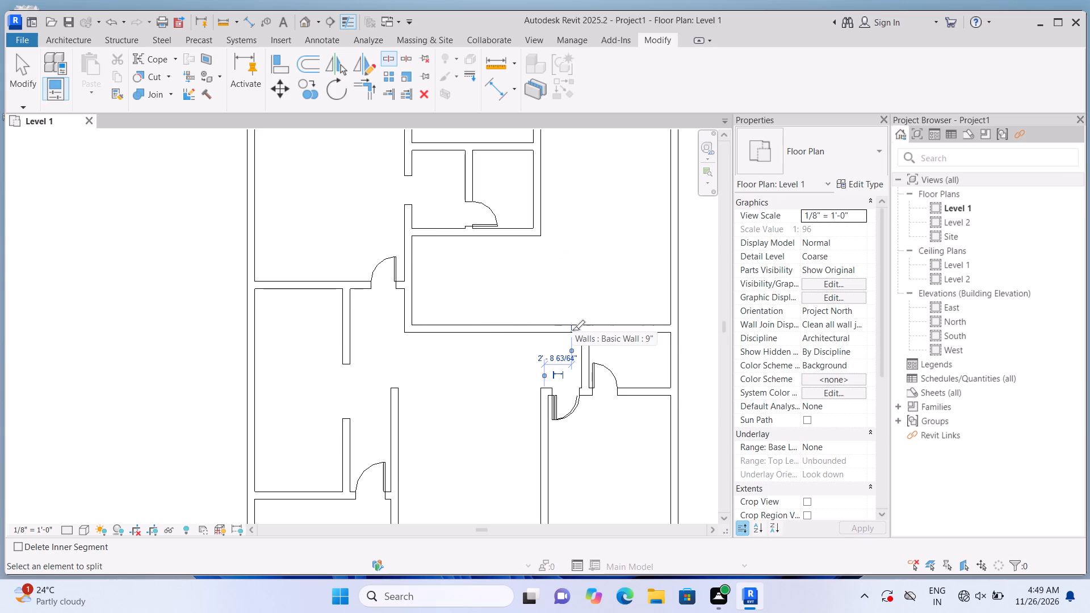
key(Escape)
key(Escape)
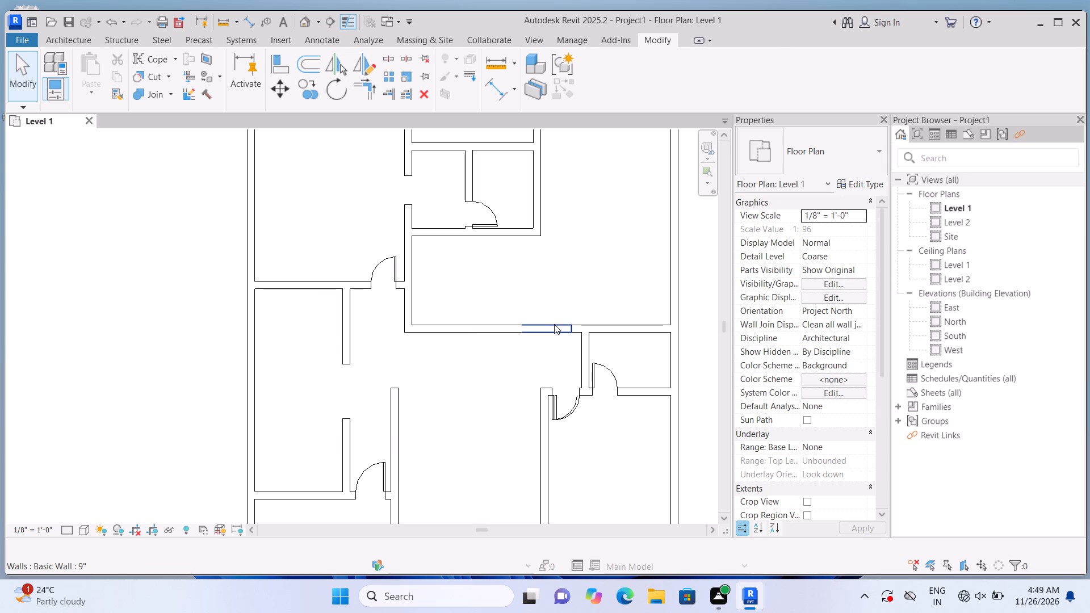
click(554, 324)
key(Delete)
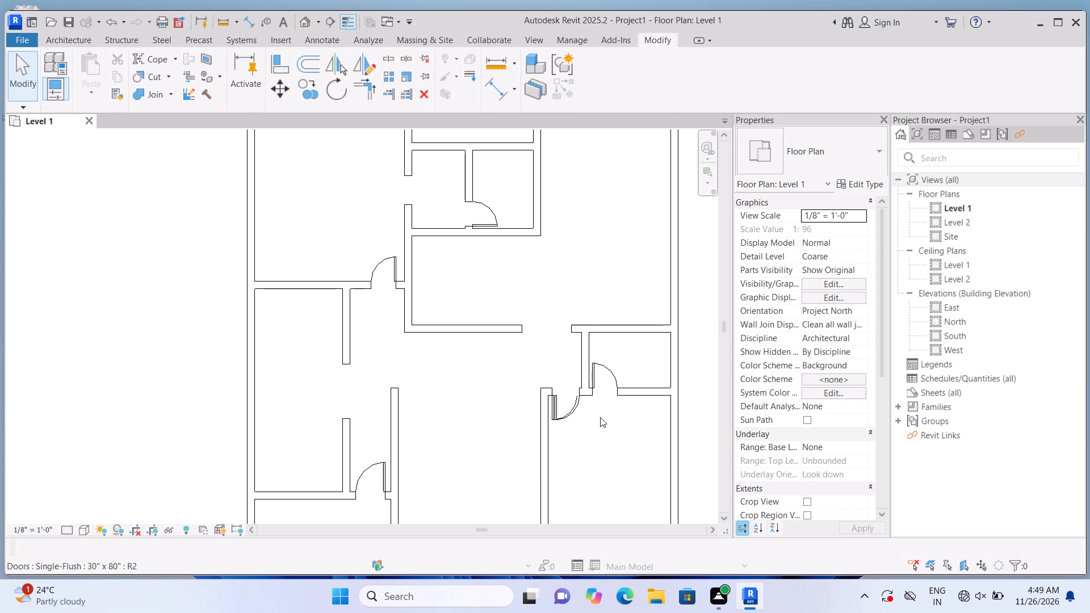
Split the 9" wall between the narrow top room and the small room below it, and delete the 2'-9" segment near the left end.
scroll(602, 410, down, 4)
scroll(624, 354, up, 1)
scroll(561, 230, up, 2)
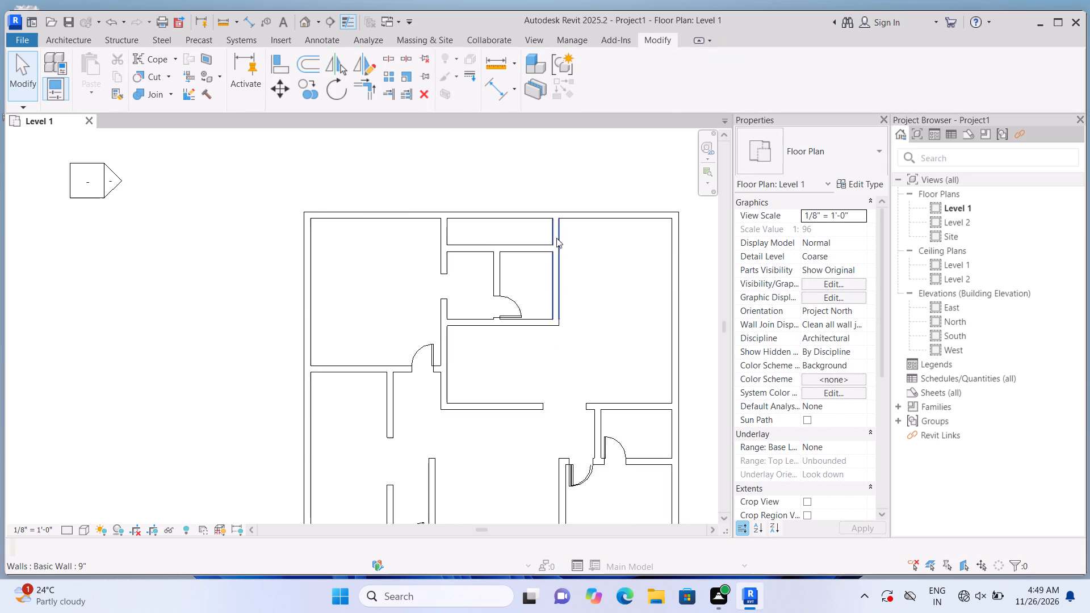
scroll(556, 238, up, 4)
scroll(401, 250, up, 1)
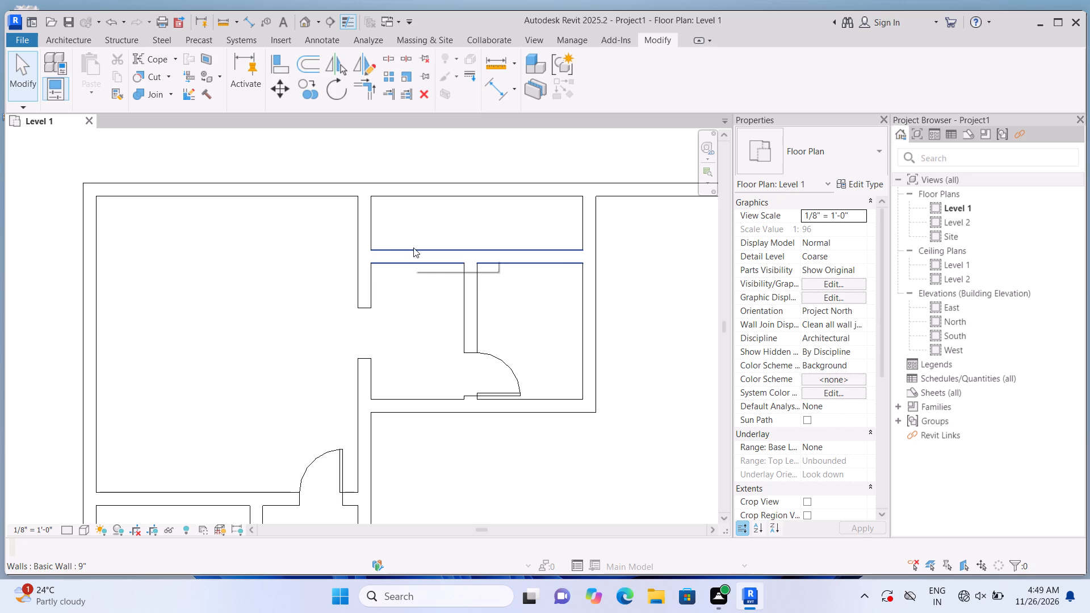
scroll(413, 247, up, 2)
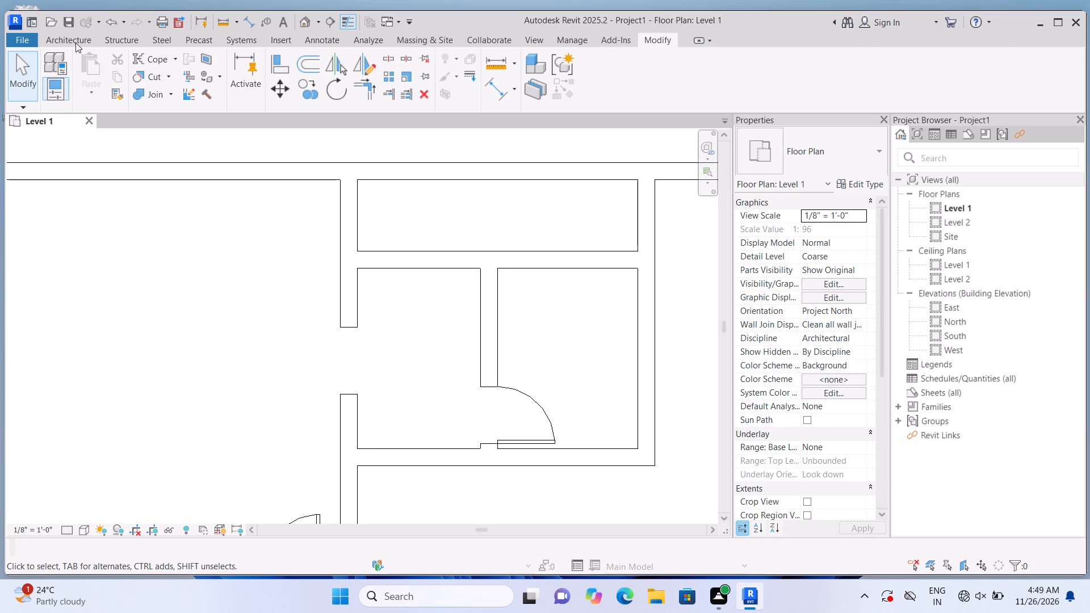
click(73, 35)
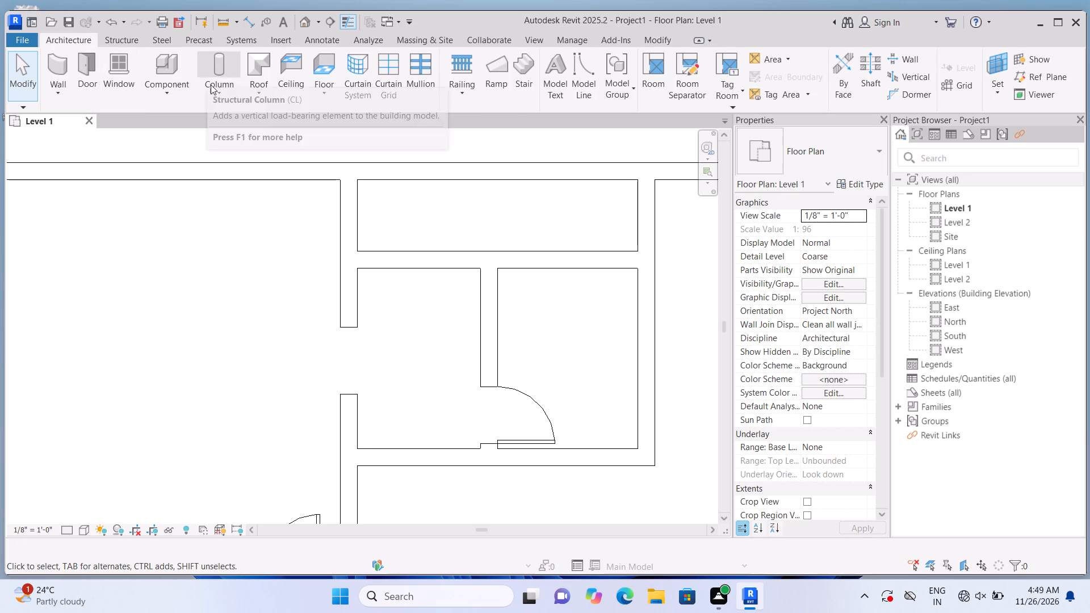
click(588, 93)
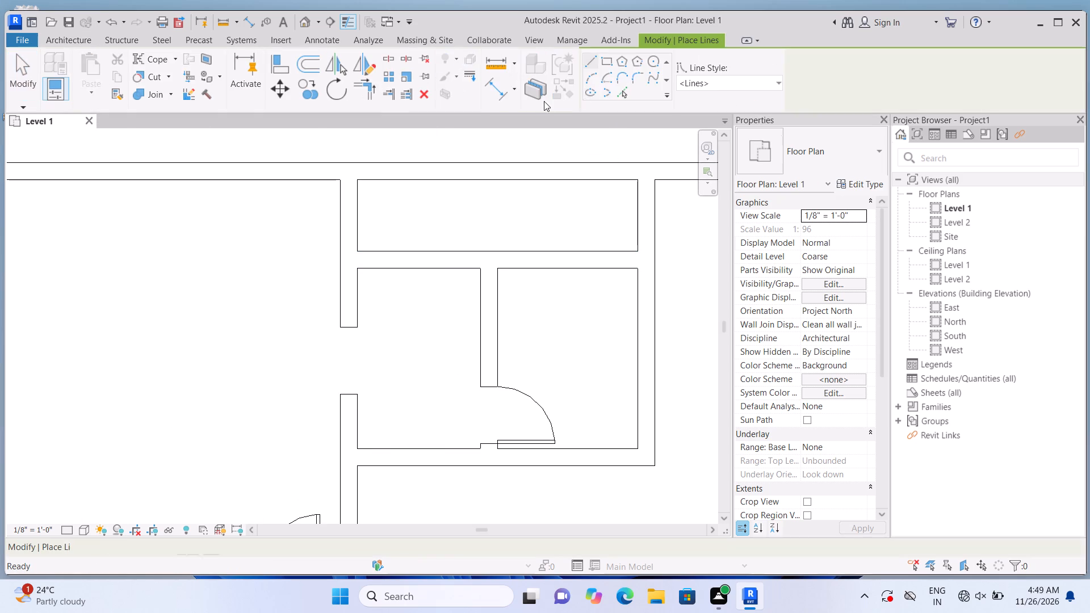
click(391, 60)
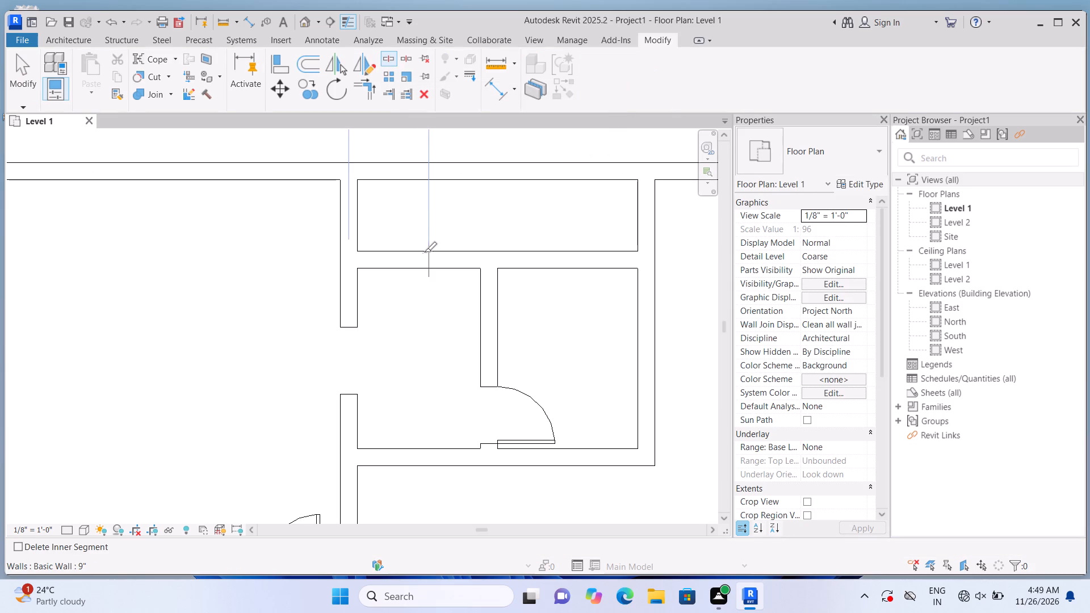
scroll(424, 251, up, 2)
click(376, 263)
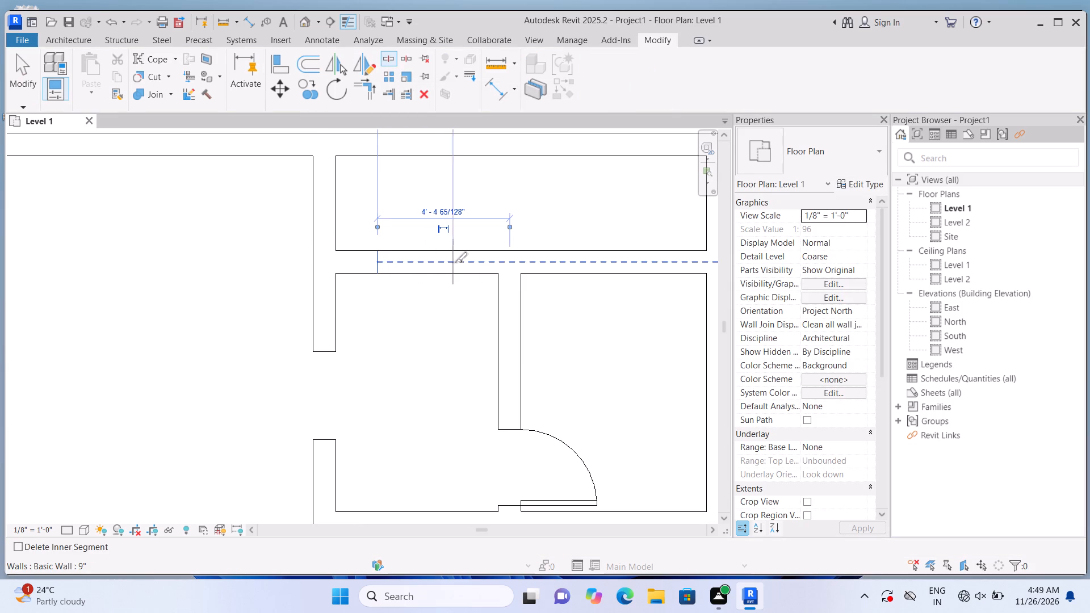
click(461, 262)
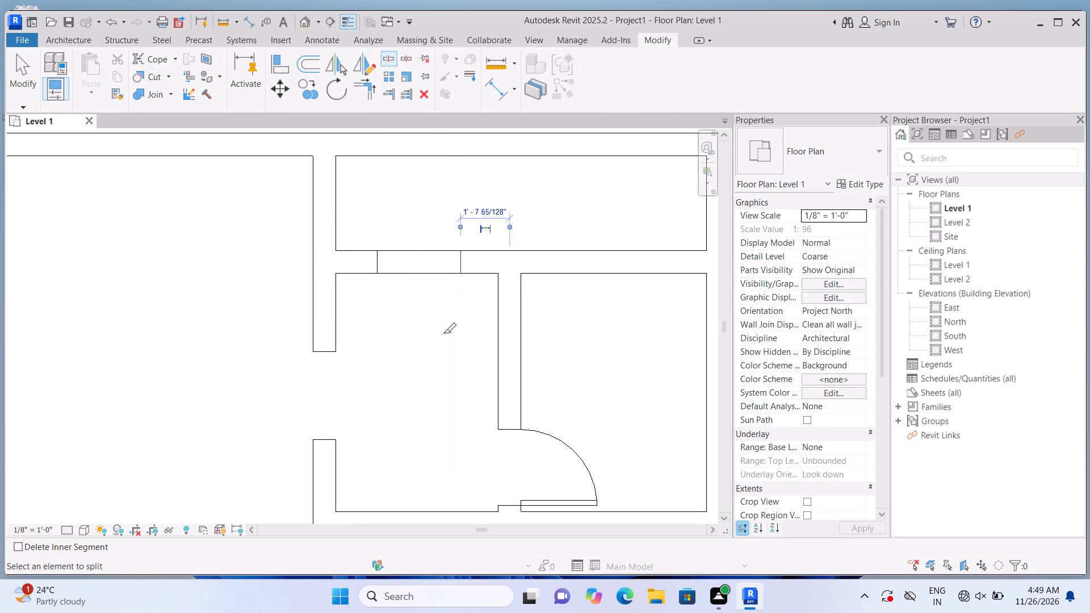
key(Escape)
key(Escape)
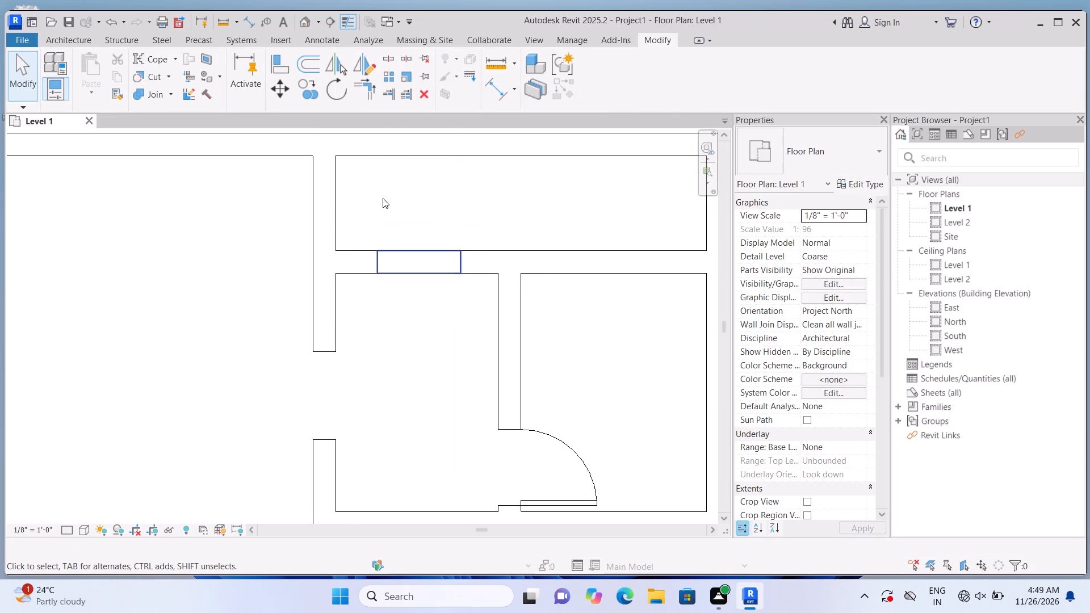
double_click(393, 264)
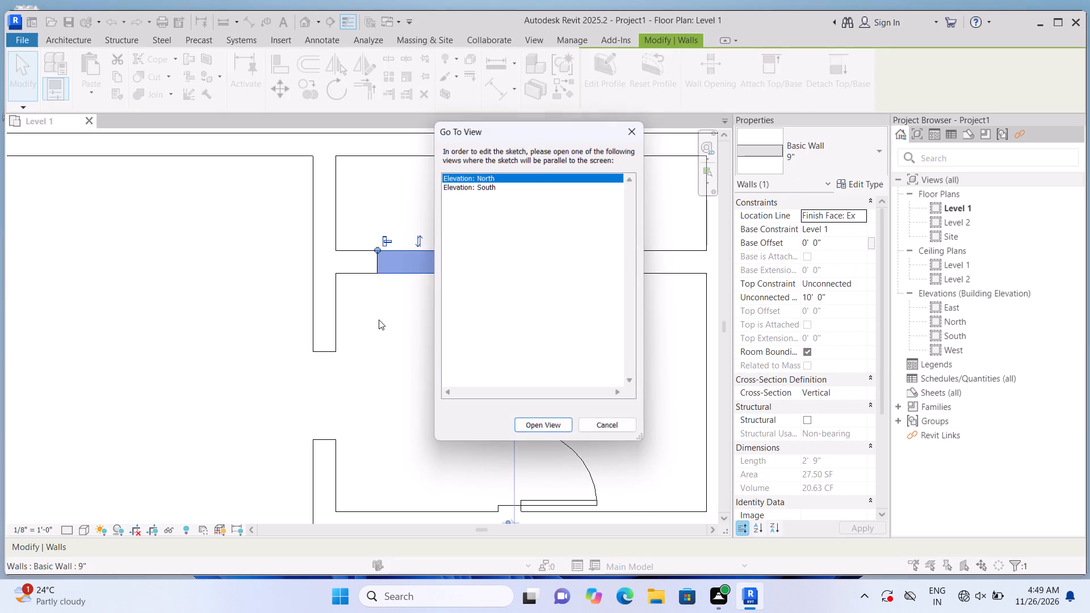
key(Delete)
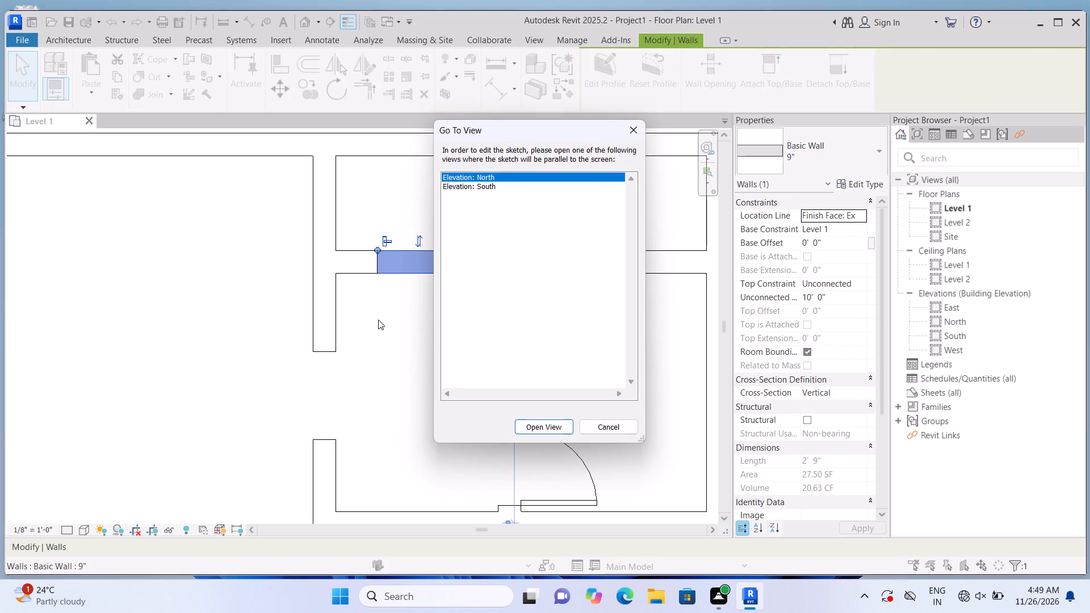
click(634, 135)
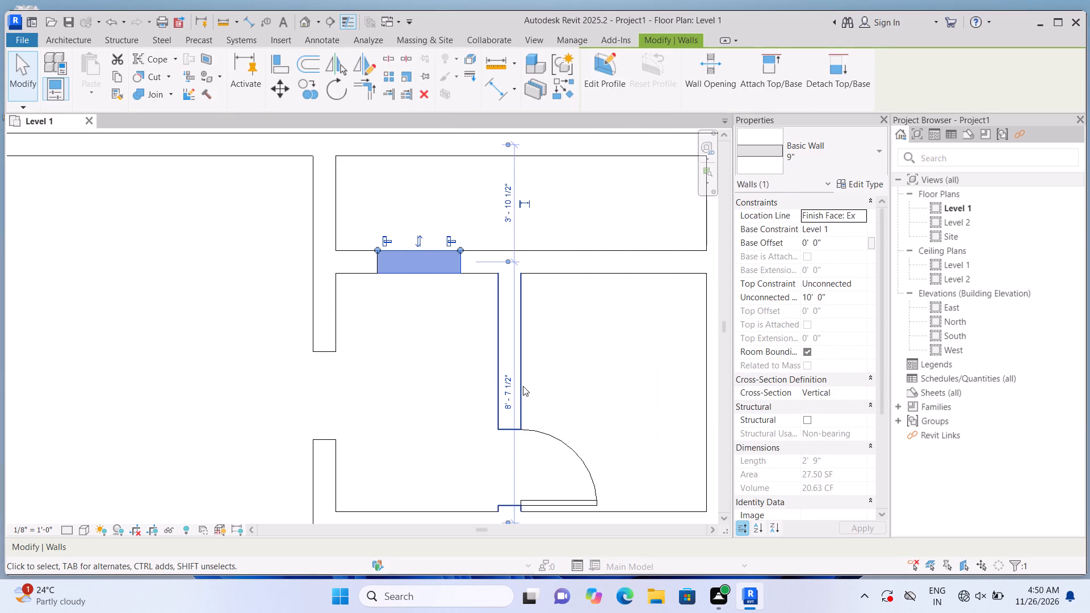
key(Delete)
Open the default 3D view of the model and change its visual style to a shaded display.
scroll(297, 313, down, 4)
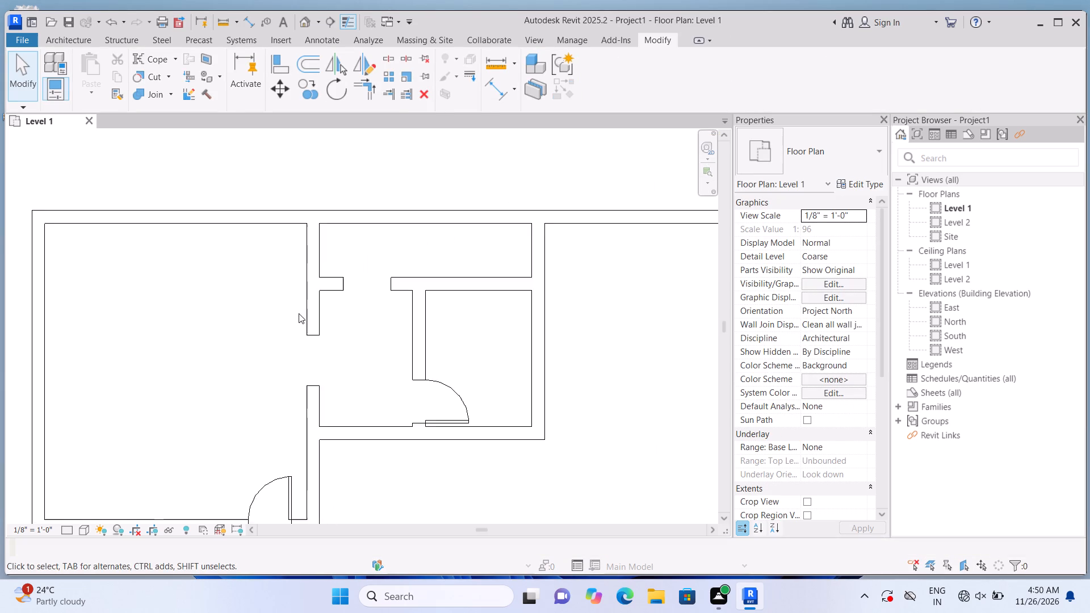
scroll(299, 313, down, 13)
scroll(312, 447, up, 3)
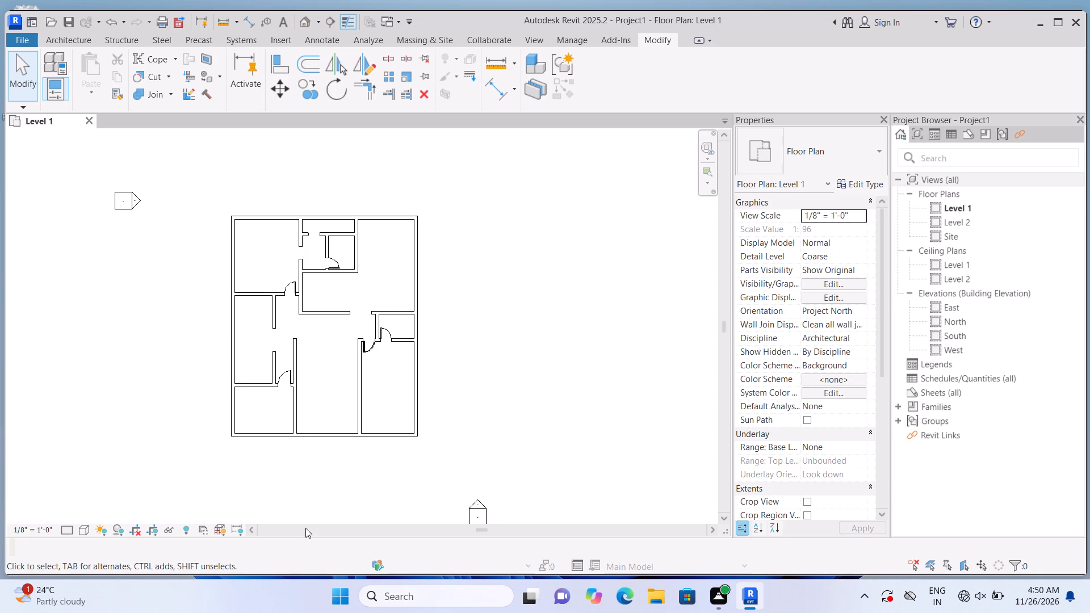
scroll(330, 489, up, 1)
middle_drag(338, 499, 349, 517)
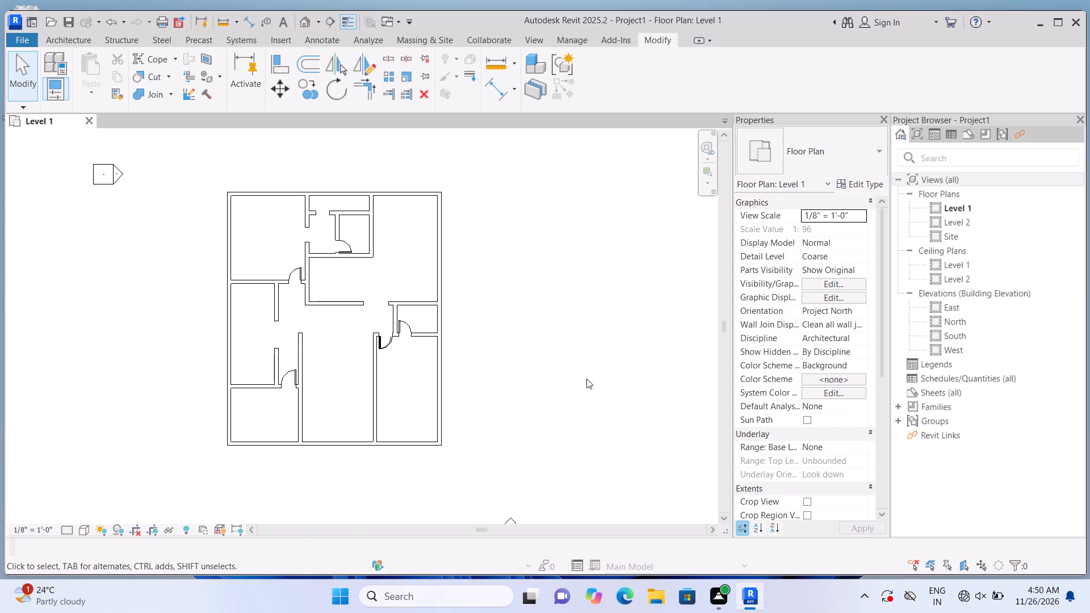
double_click(306, 24)
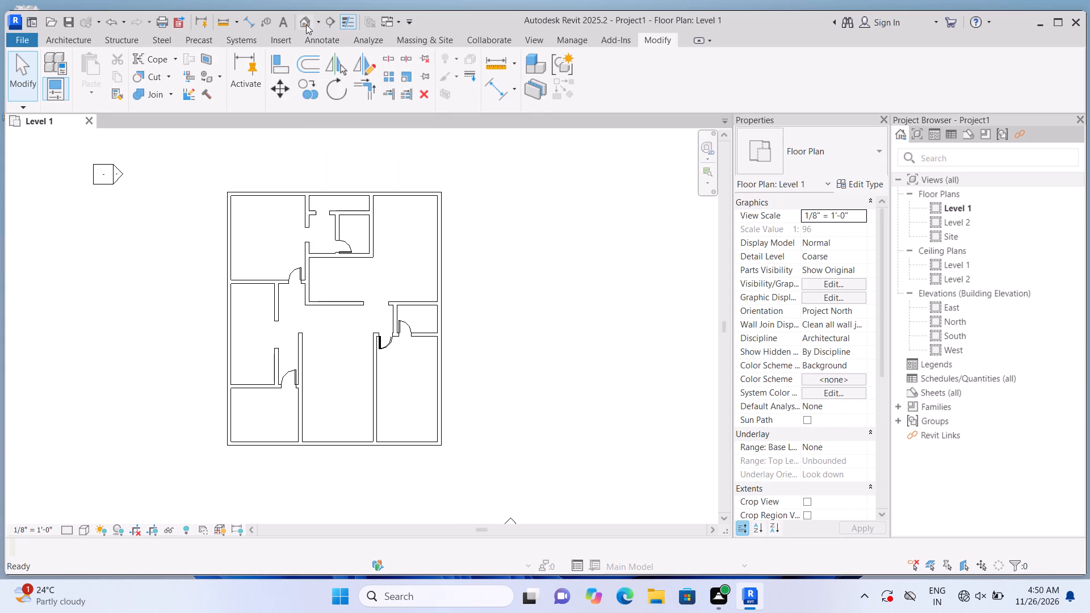
scroll(165, 314, up, 6)
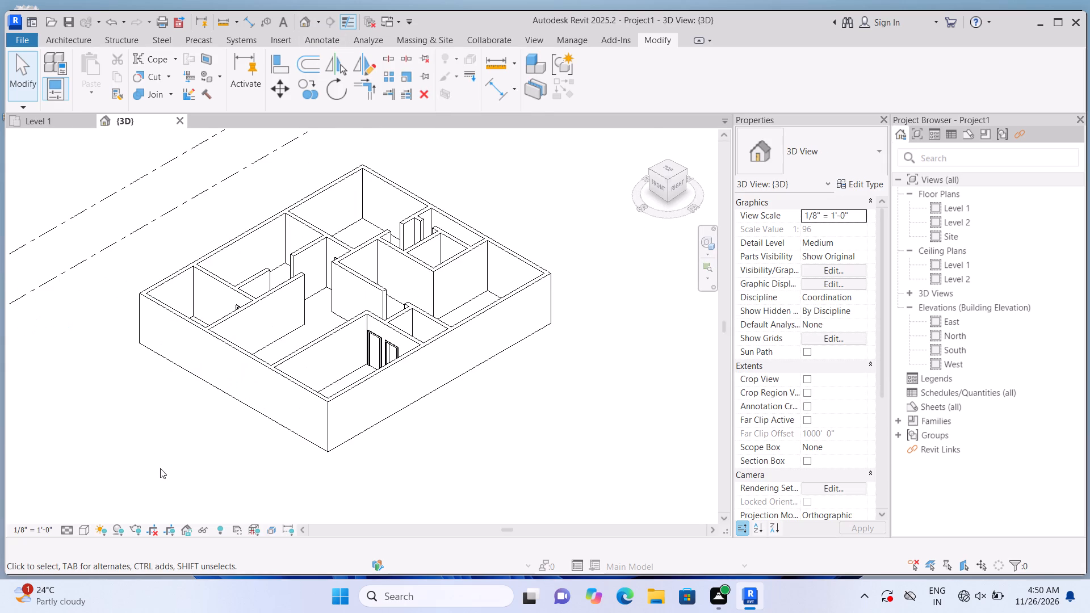
click(85, 532)
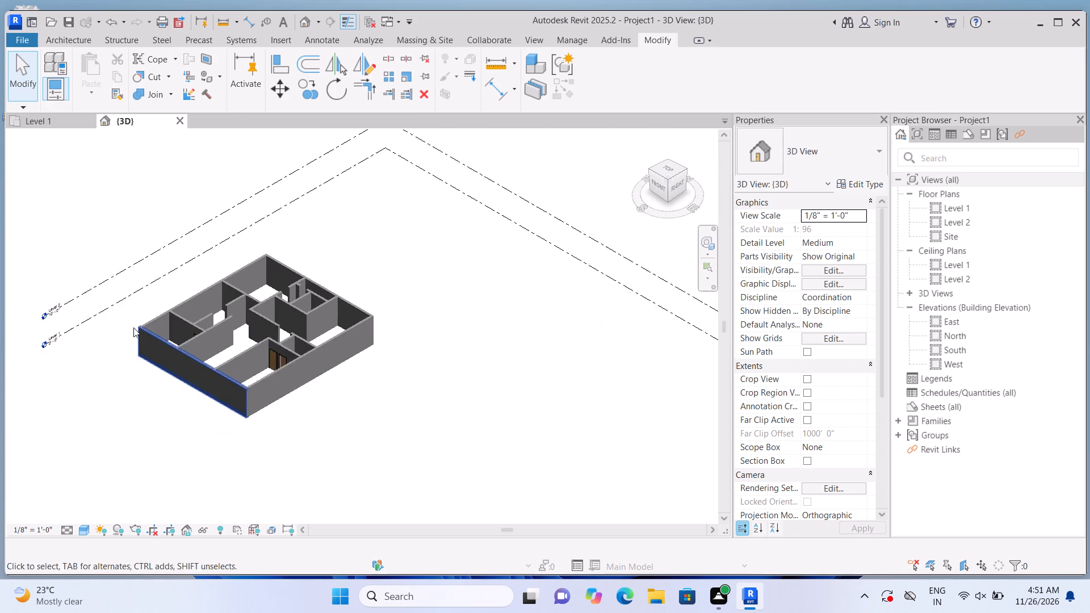
scroll(133, 328, up, 2)
In the Level 1 plan, split the 9" exterior wall below the bottom-left room at the inner faces of both side walls.
double_click(938, 207)
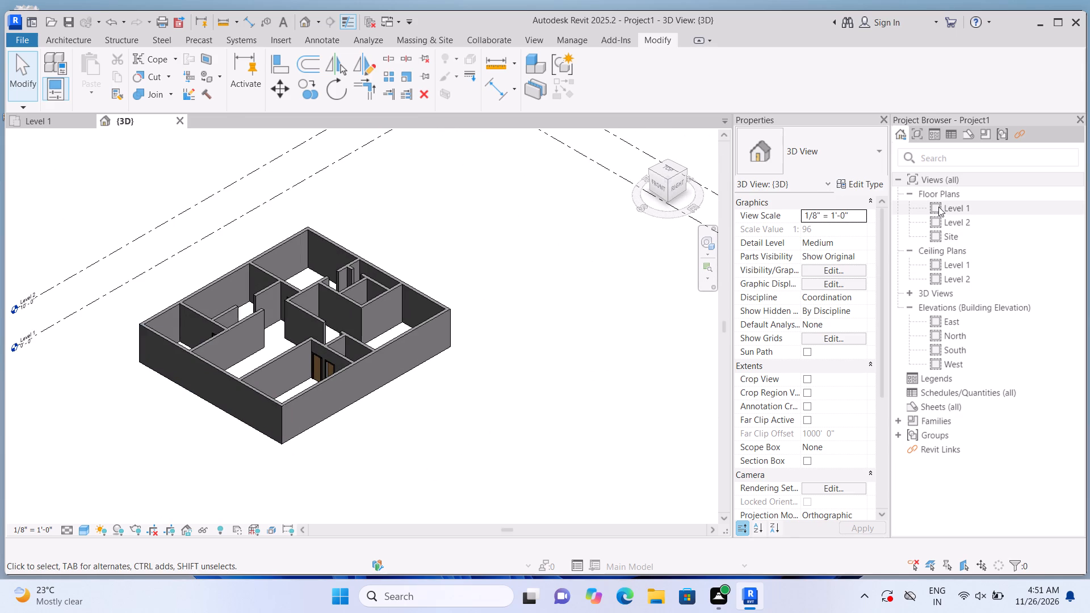
scroll(550, 332, down, 2)
scroll(427, 409, up, 2)
scroll(248, 446, up, 1)
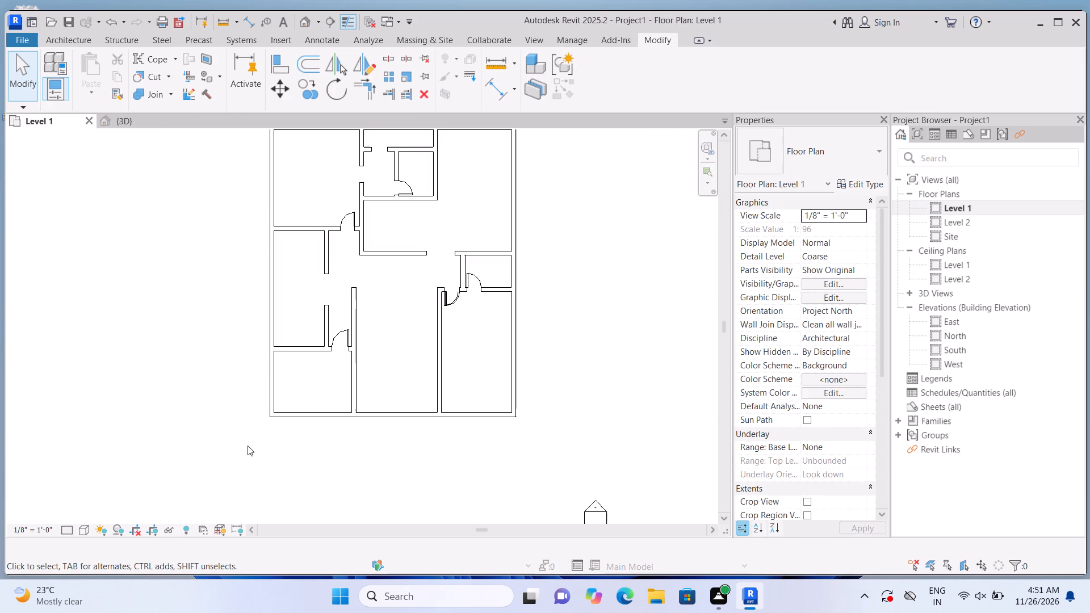
scroll(242, 410, up, 1)
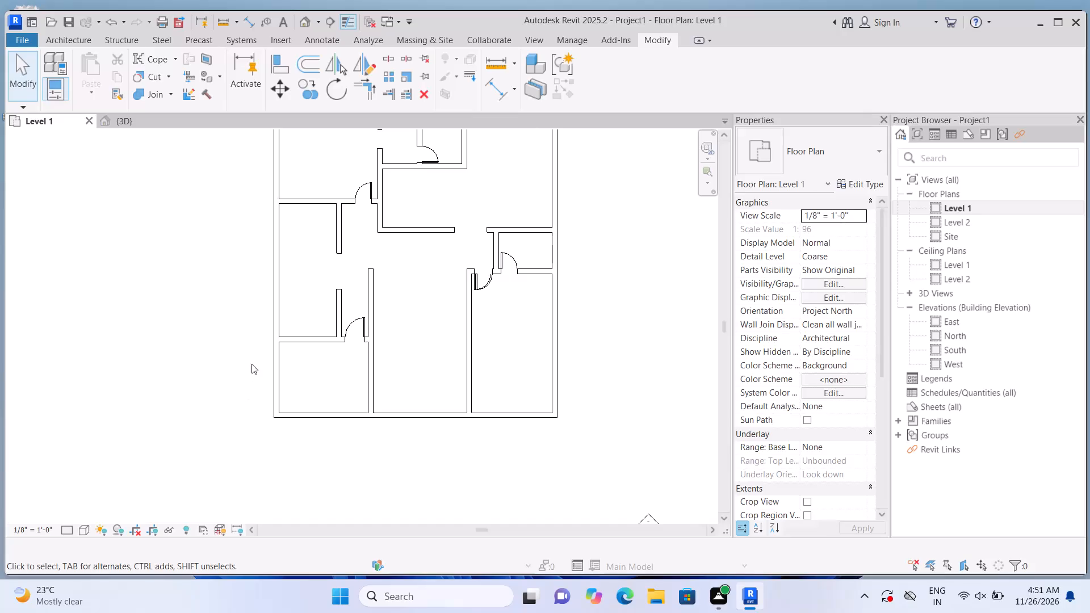
click(392, 52)
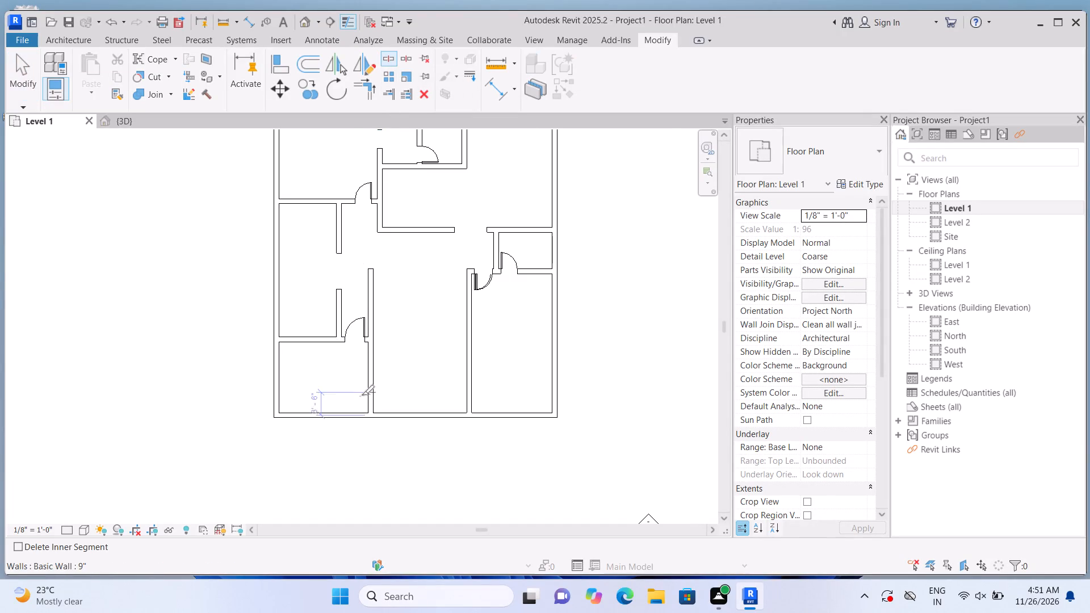
scroll(362, 398, up, 17)
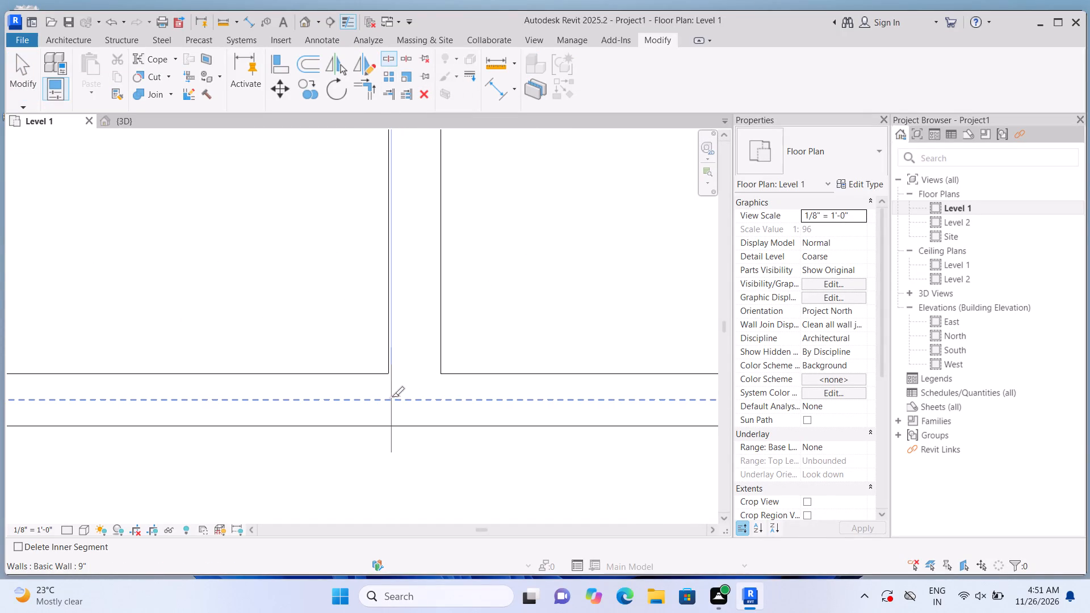
scroll(388, 397, up, 8)
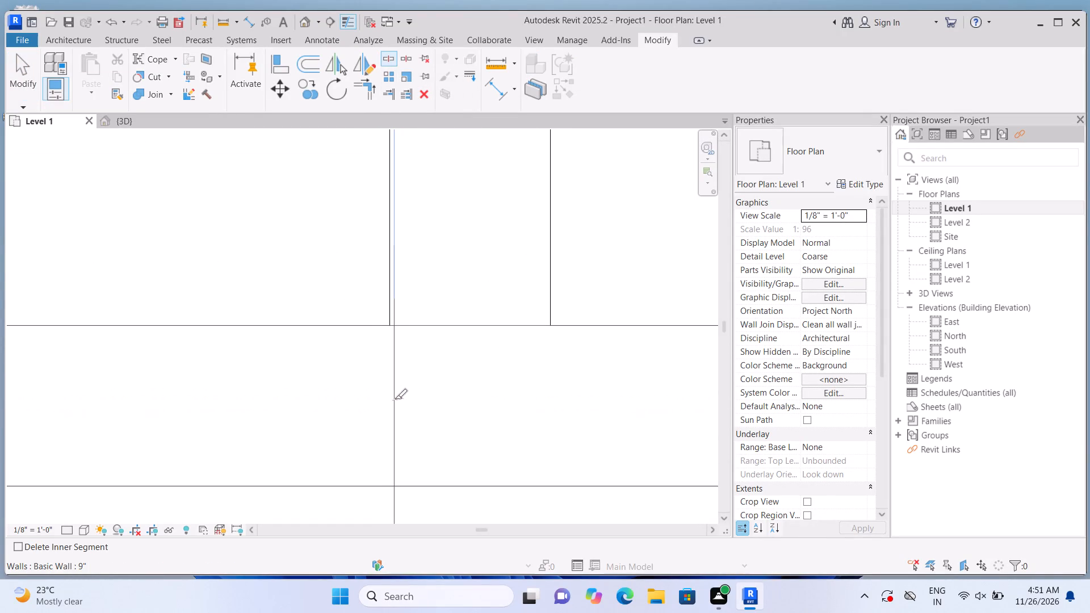
click(388, 399)
scroll(427, 383, down, 6)
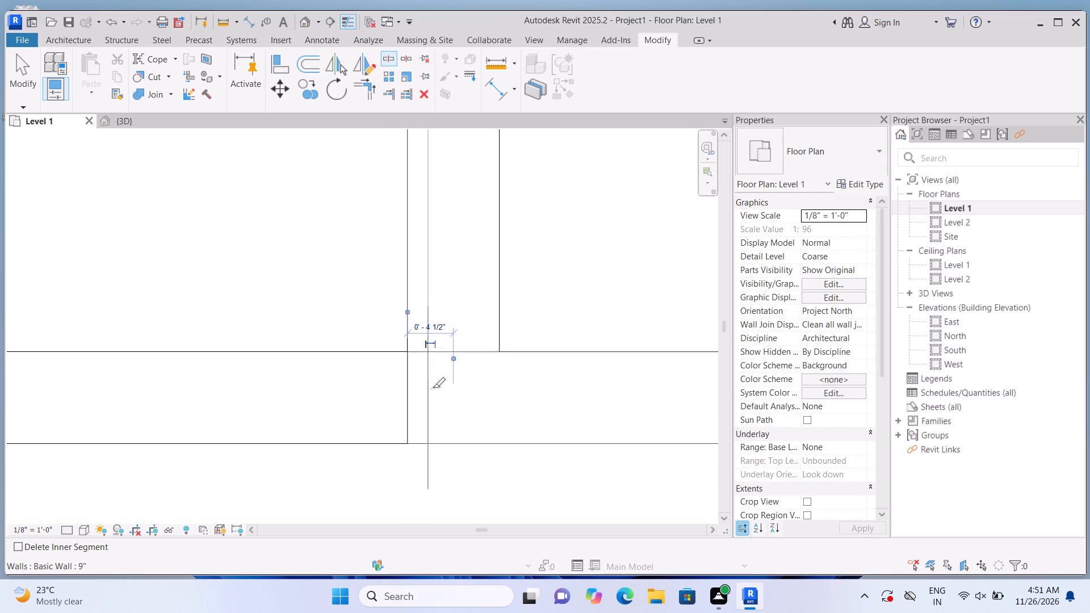
scroll(433, 388, down, 12)
scroll(186, 389, up, 3)
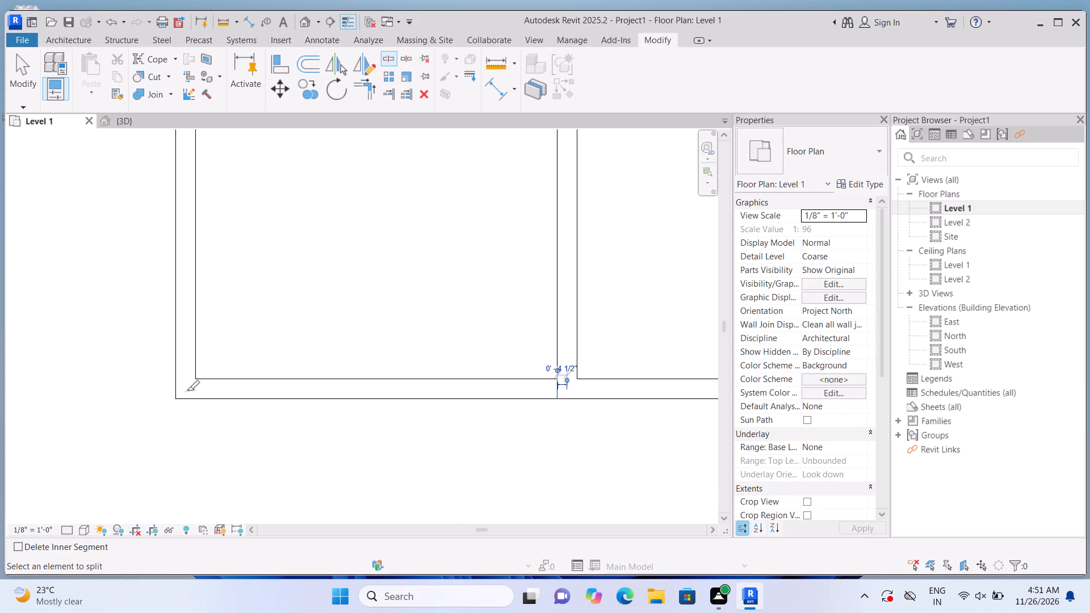
scroll(187, 391, up, 14)
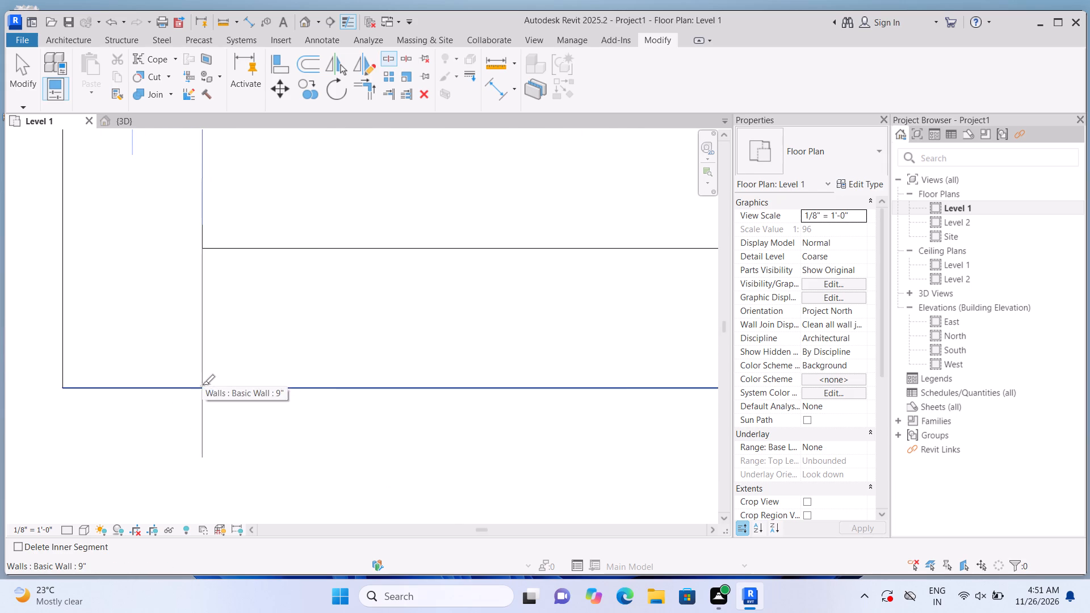
click(202, 385)
key(Escape)
key(Escape)
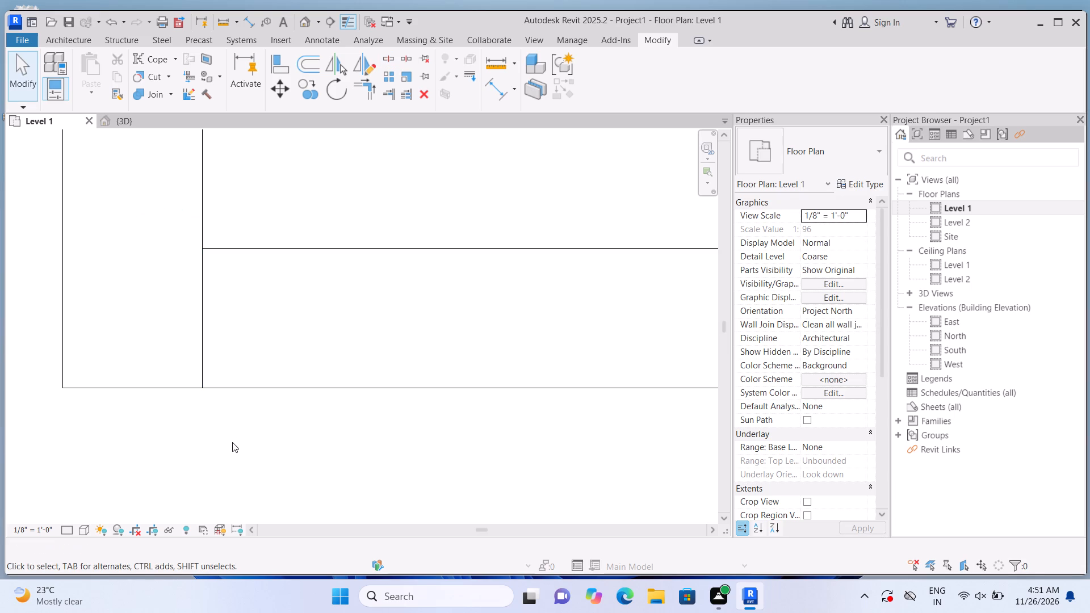
Delete the split exterior wall segment below the bottom-left room, leaving that side of the room open.
scroll(234, 443, down, 15)
scroll(388, 435, up, 2)
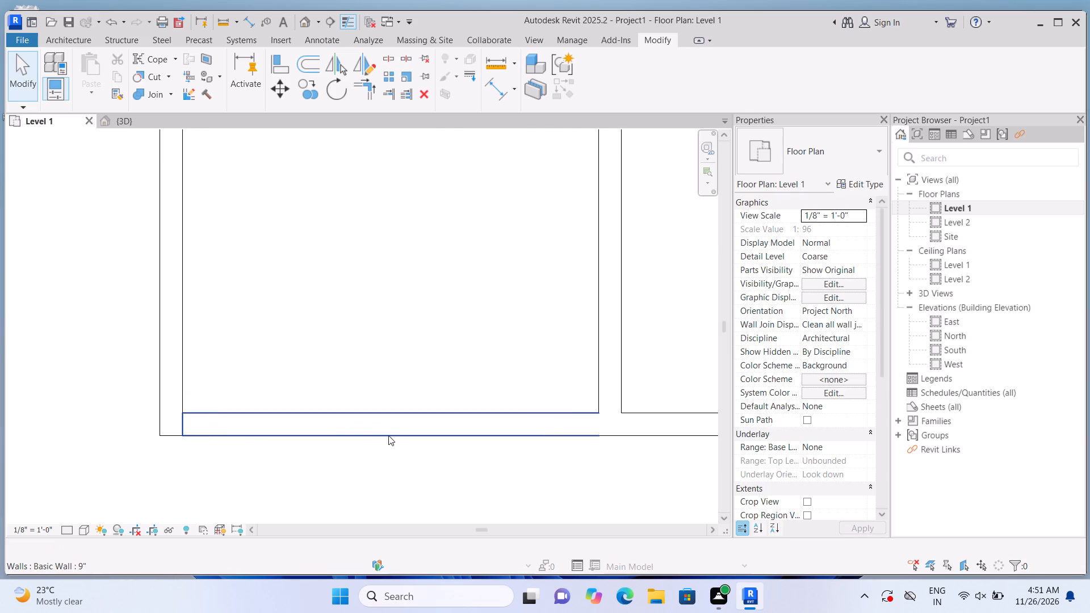
click(389, 431)
key(Delete)
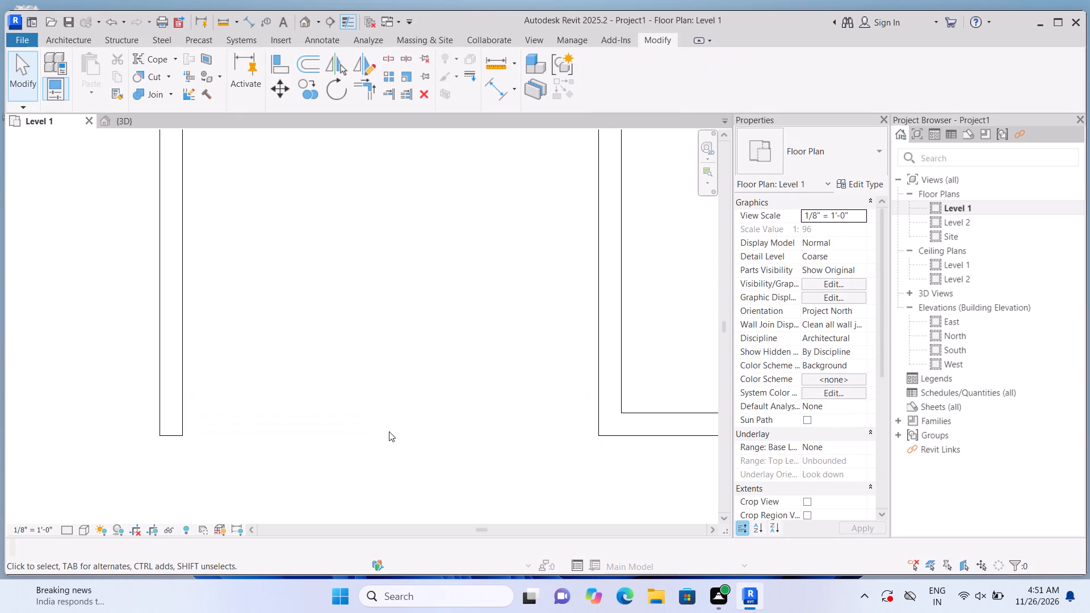
Create an in-place component in the Generic Models category with its default name and start a solid extrusion.
scroll(360, 392, down, 6)
middle_drag(337, 383, 178, 426)
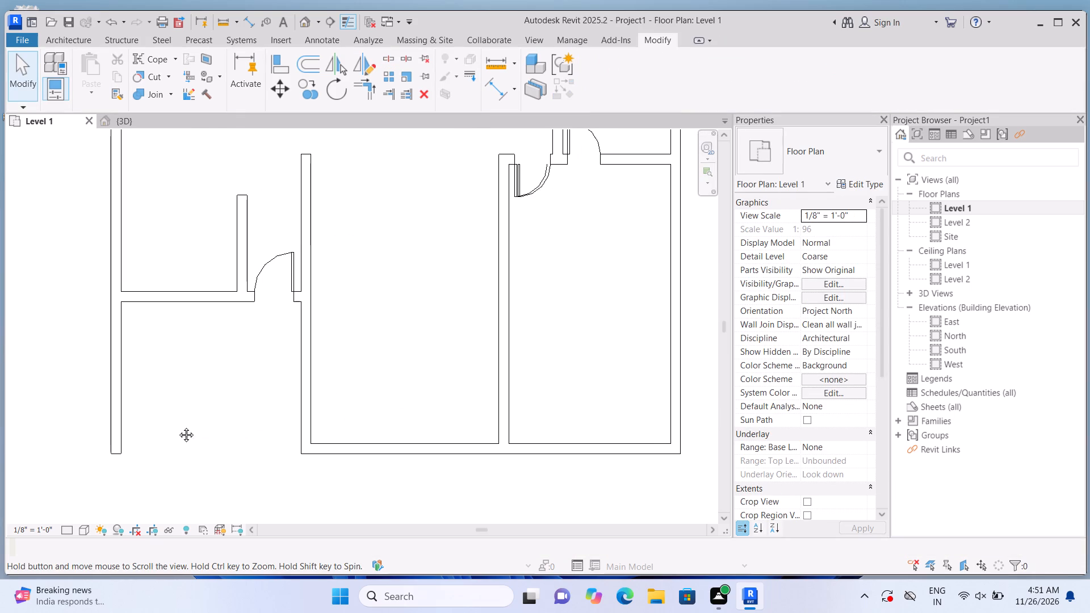
middle_drag(178, 426, 178, 425)
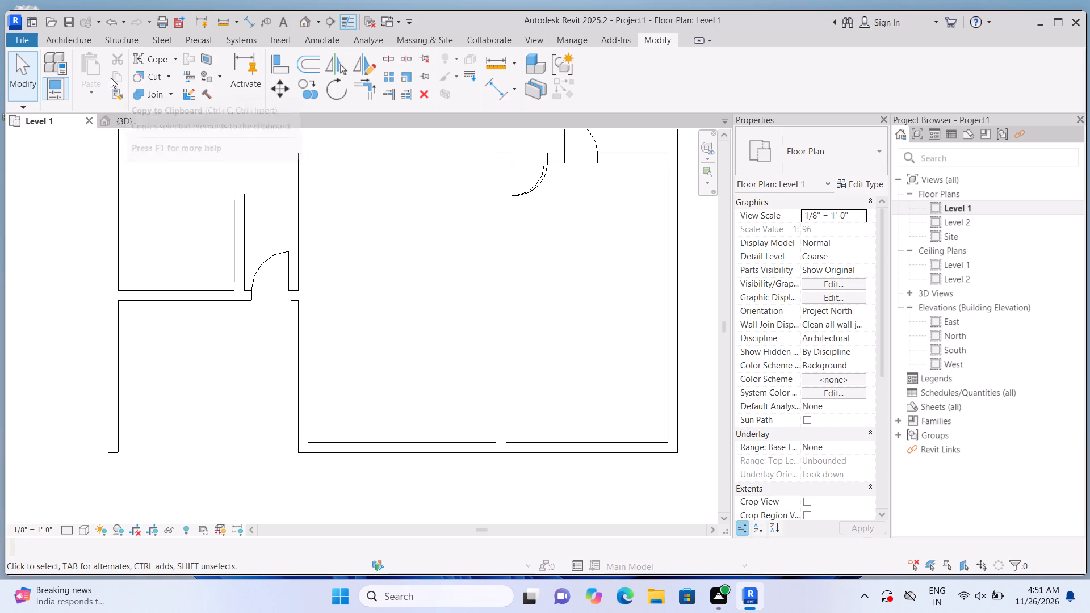
click(83, 37)
click(168, 82)
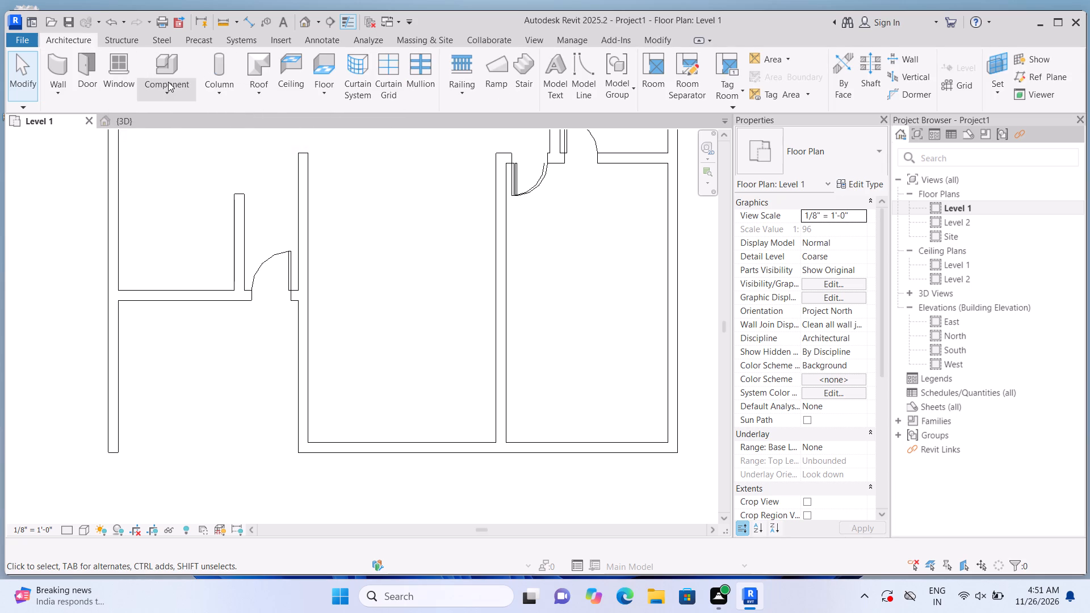
click(199, 148)
scroll(514, 318, down, 7)
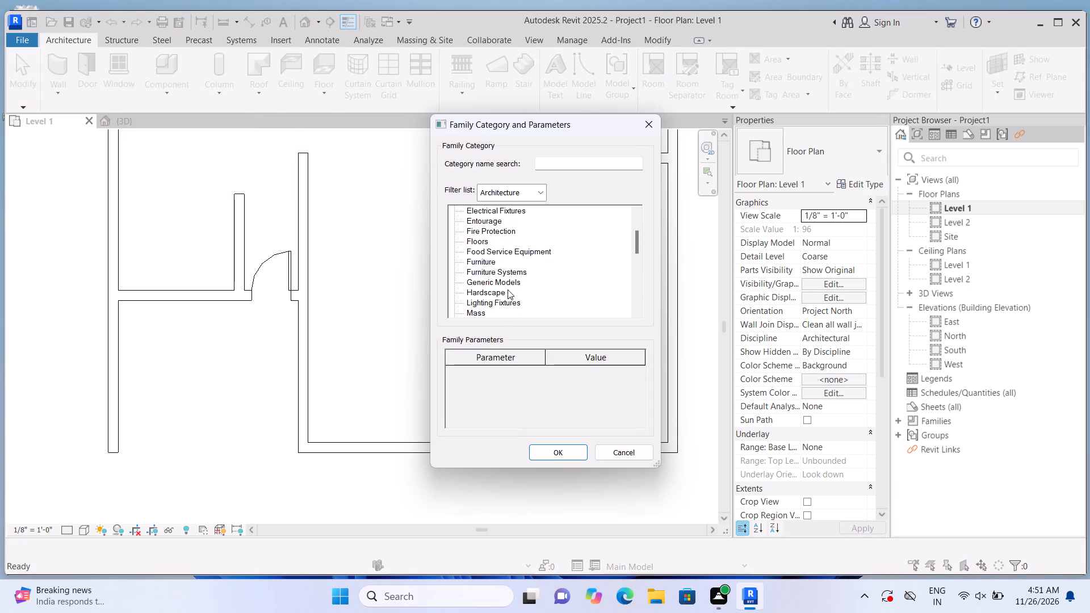
click(505, 272)
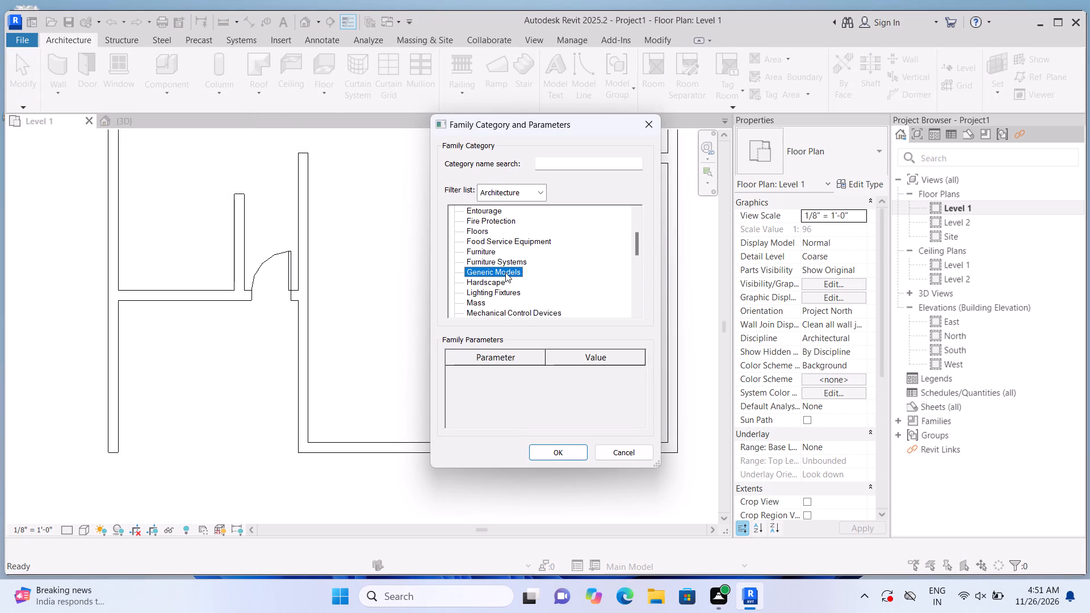
click(571, 453)
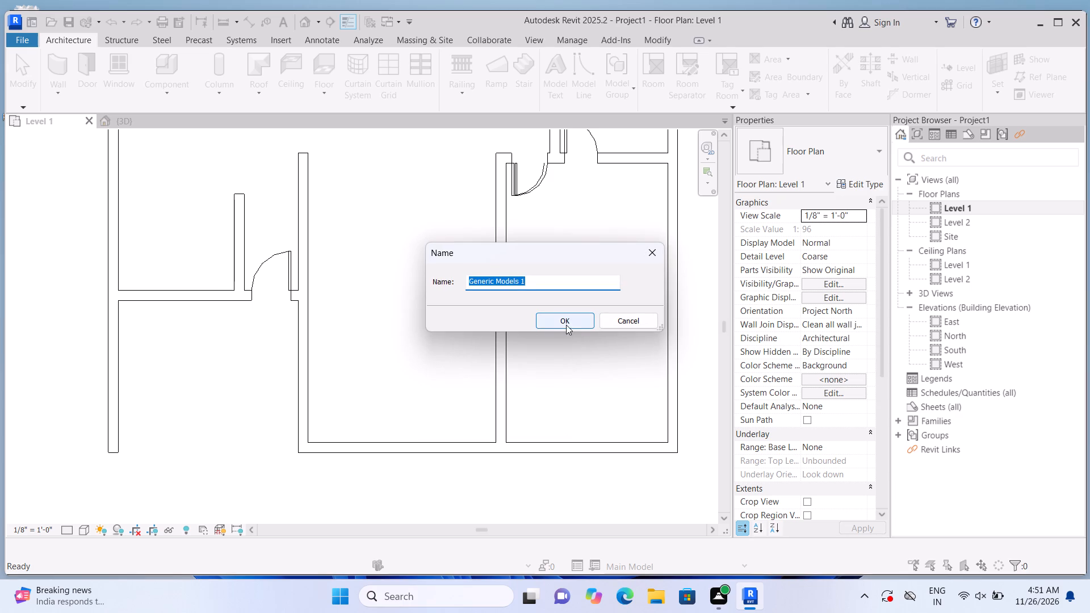
click(566, 318)
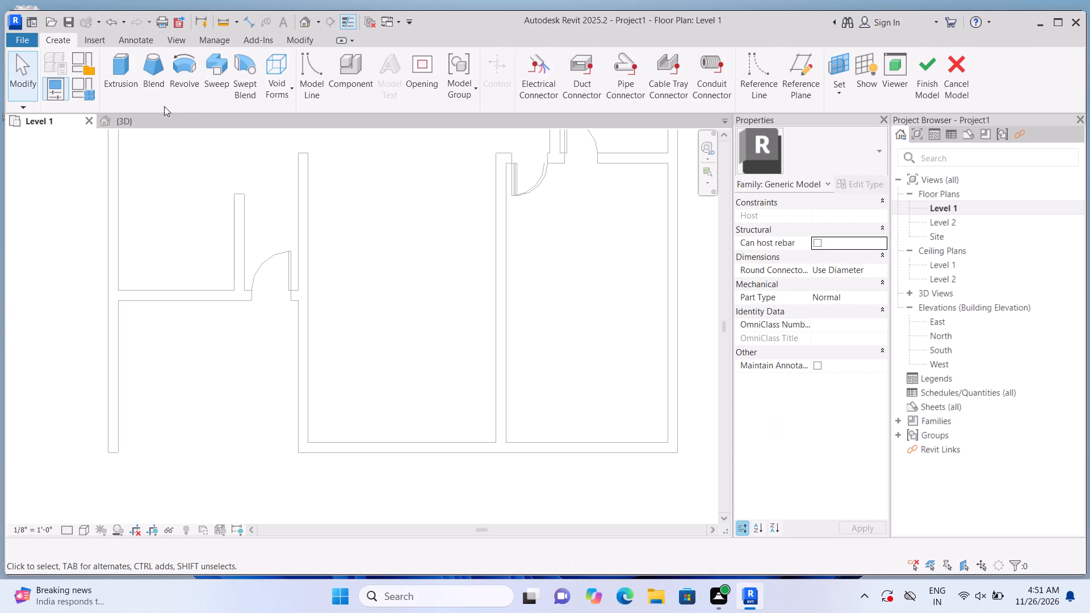
click(130, 70)
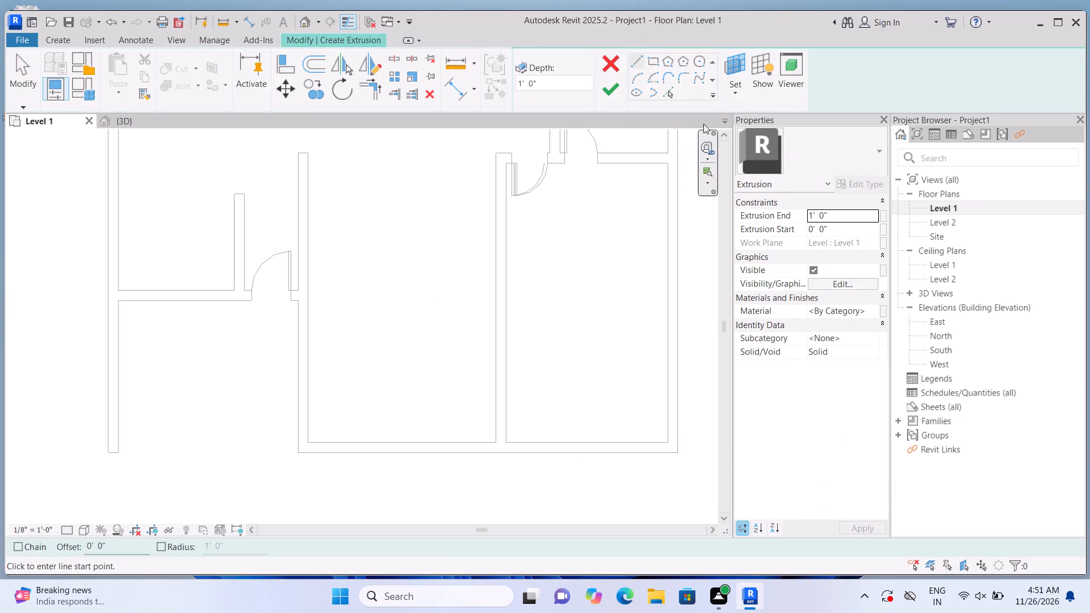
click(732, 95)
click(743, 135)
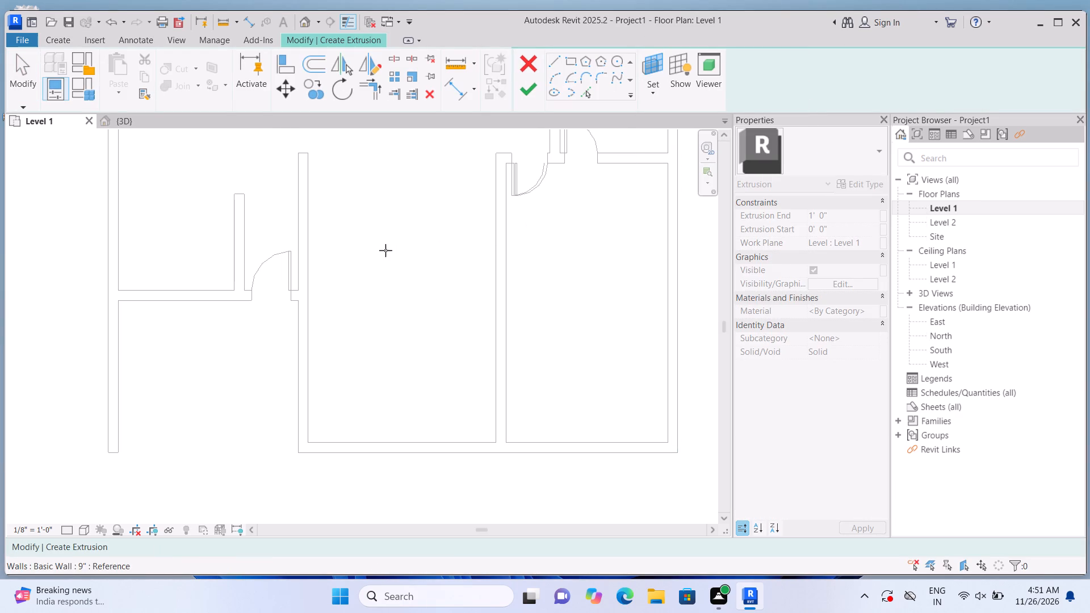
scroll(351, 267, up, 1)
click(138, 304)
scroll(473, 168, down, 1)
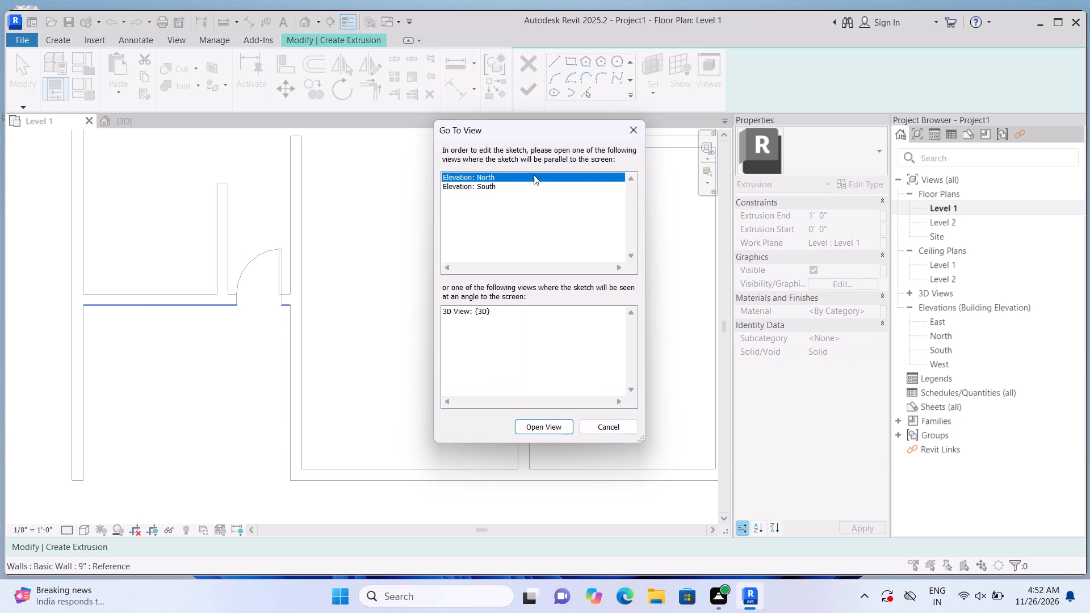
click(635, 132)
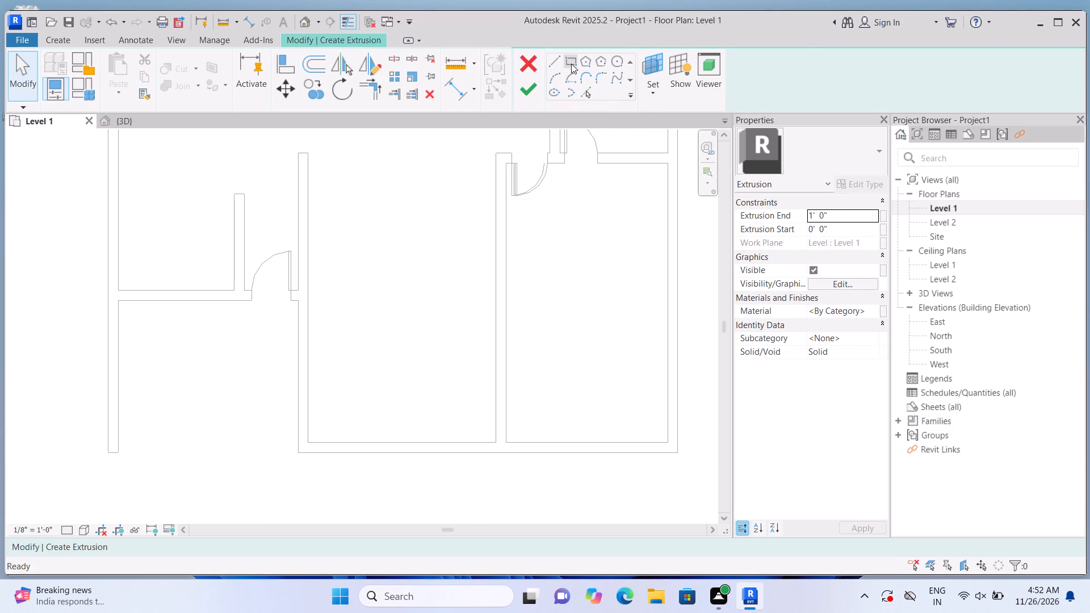
Extrude a 13'-9" by 11'-7 1/2" rectangle 1'-0" deep over the open bottom-left room's floor area, out to the exterior wall's outer face.
click(569, 61)
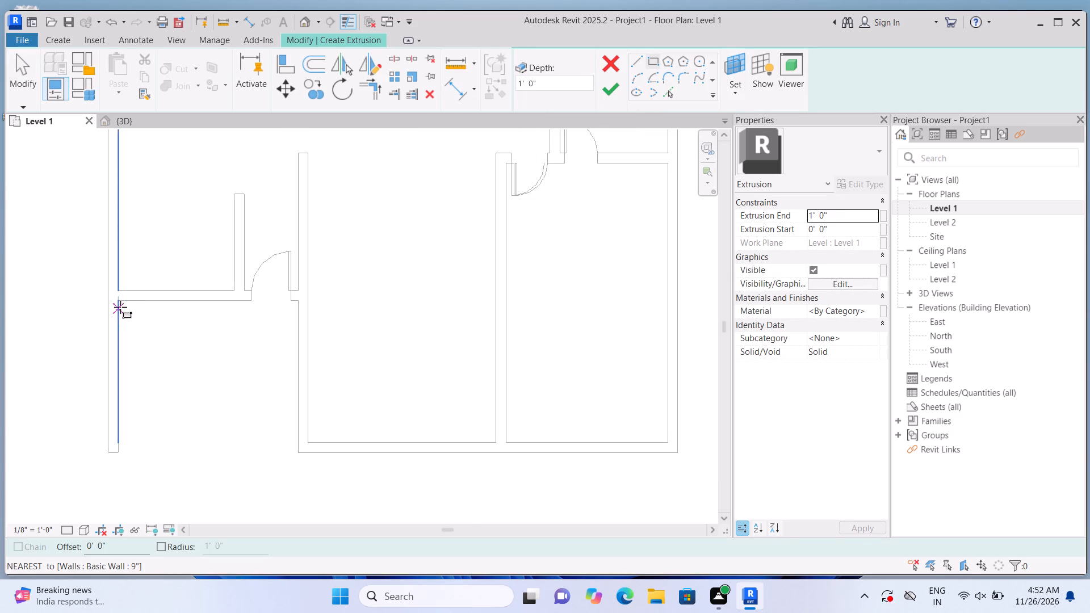
click(116, 300)
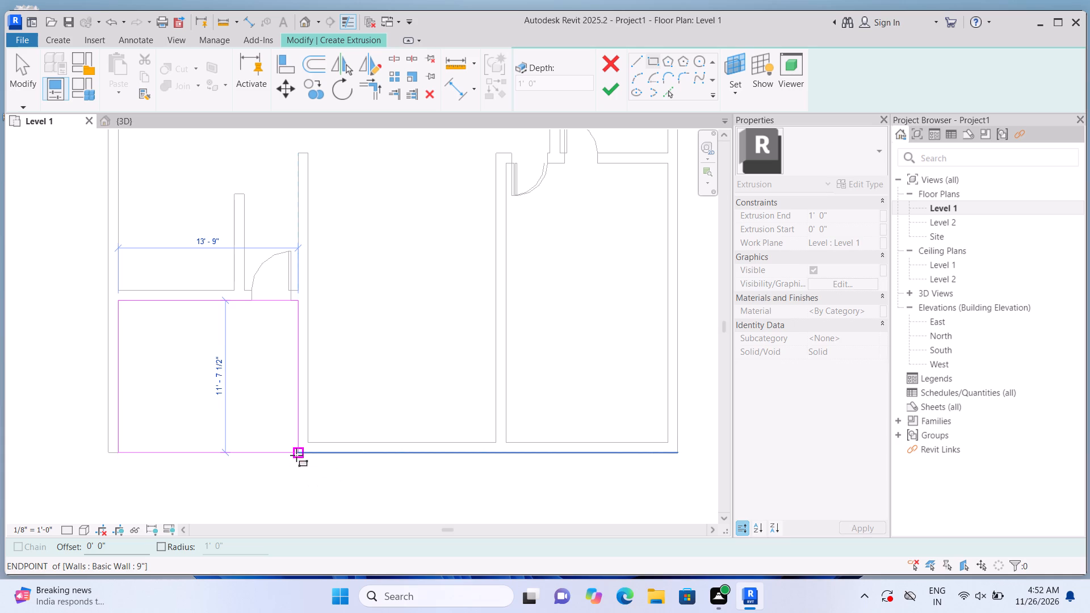
double_click(296, 454)
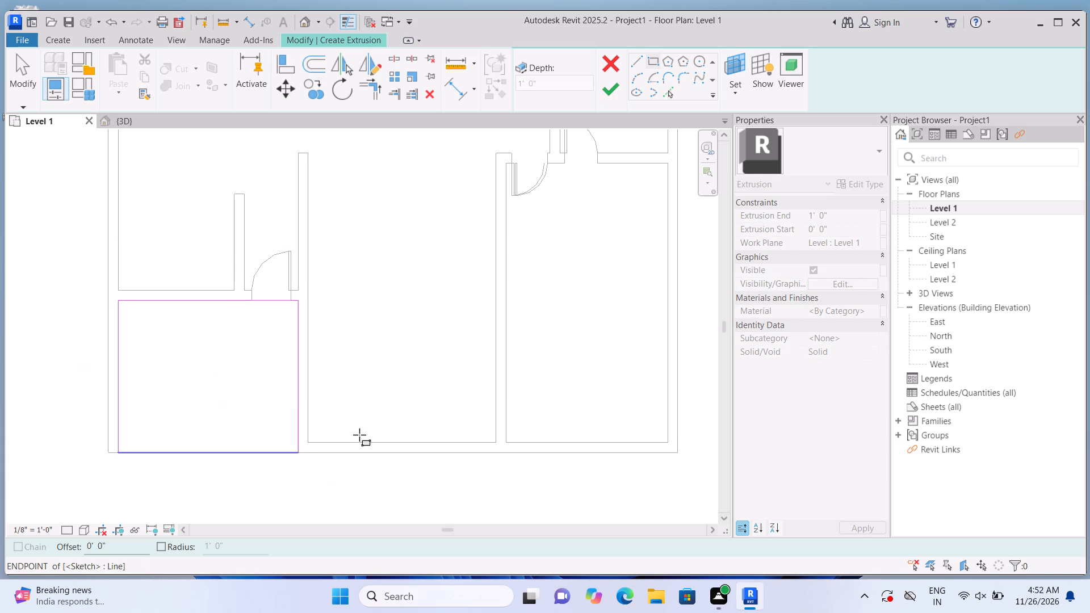
click(615, 95)
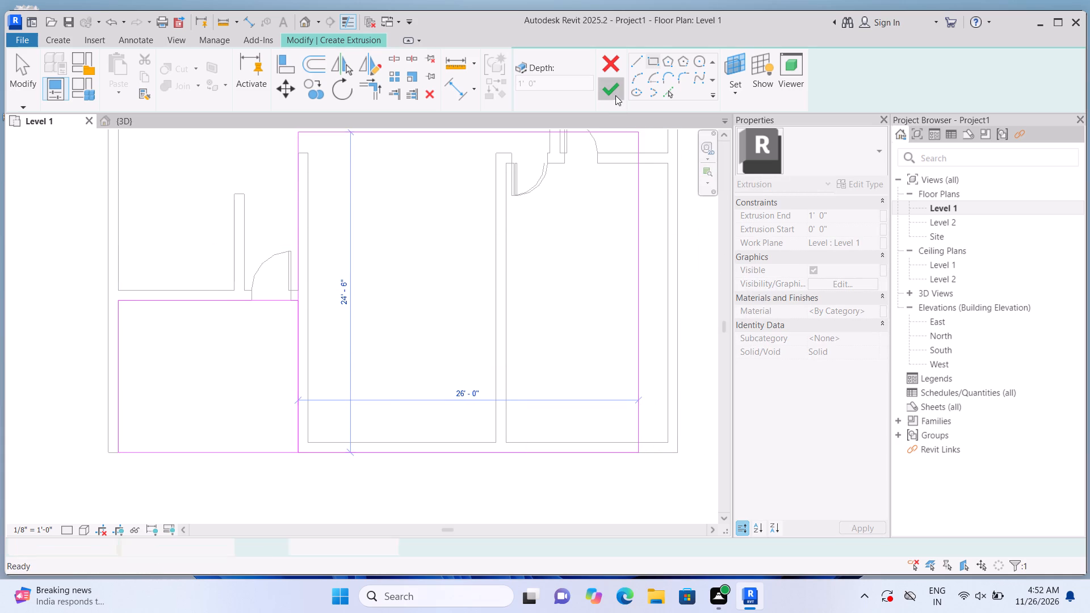
click(387, 499)
Examine the new extrusion and the walls in the 3D view from above, from the side and from underneath.
scroll(387, 499, down, 4)
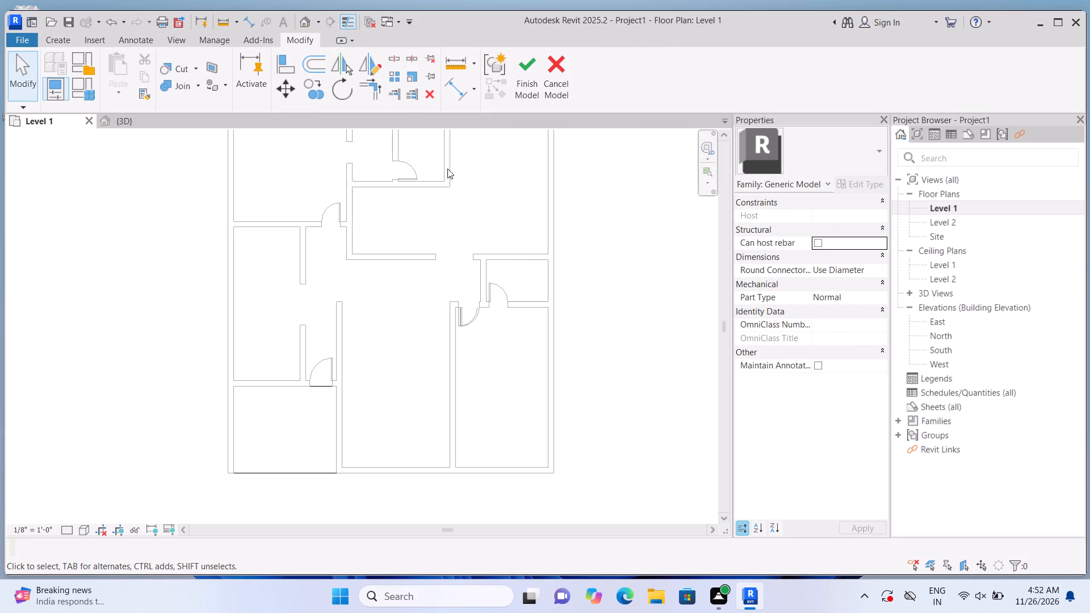
click(302, 23)
scroll(368, 320, up, 1)
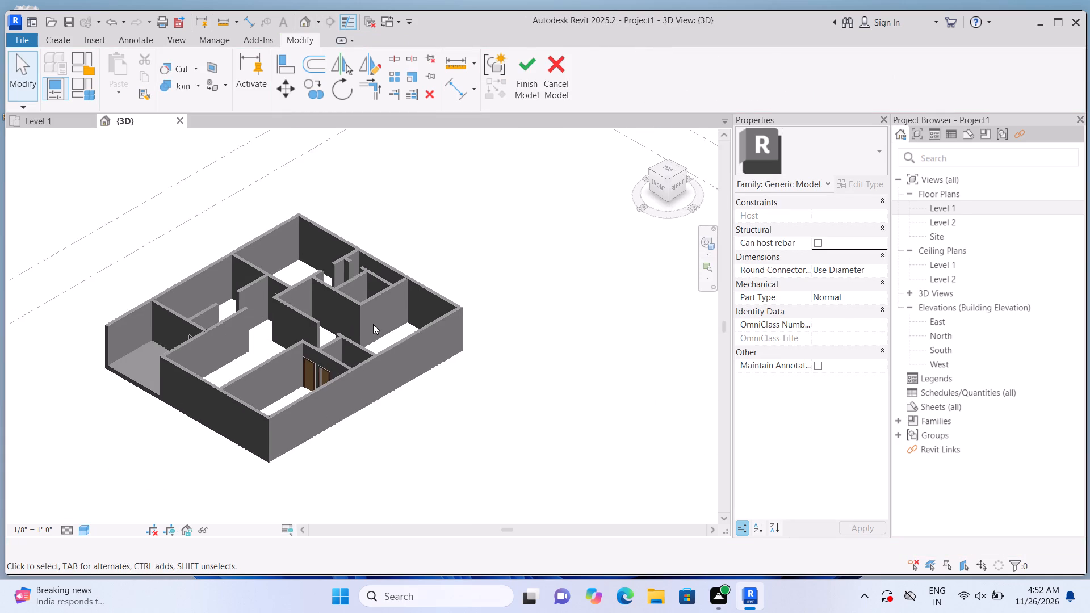
scroll(373, 324, up, 1)
scroll(392, 476, down, 1)
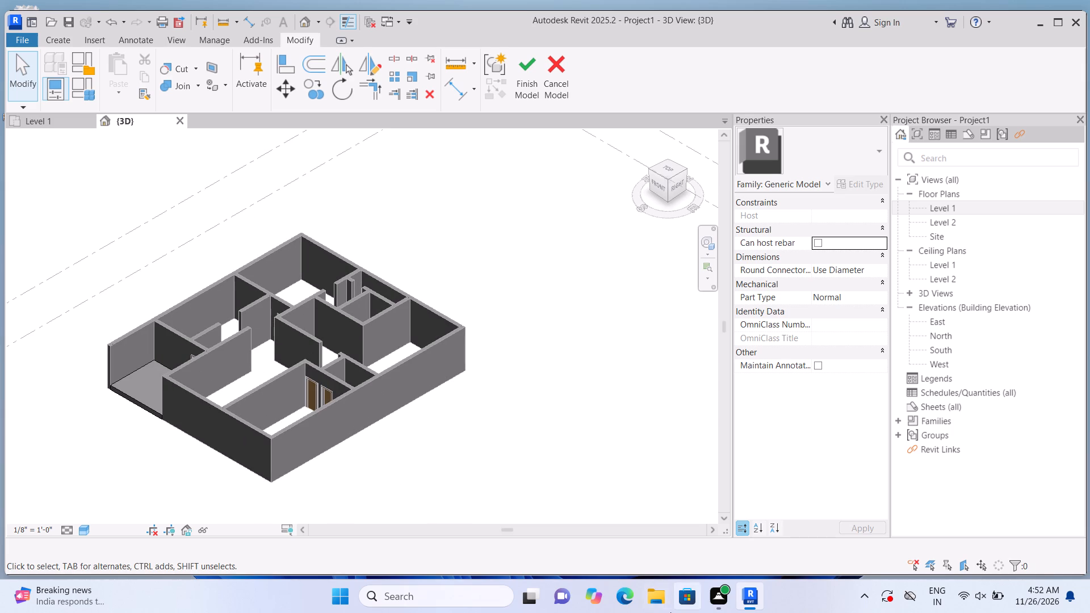
shift+middle_click(350, 452)
shift+middle_drag(351, 443, 355, 343)
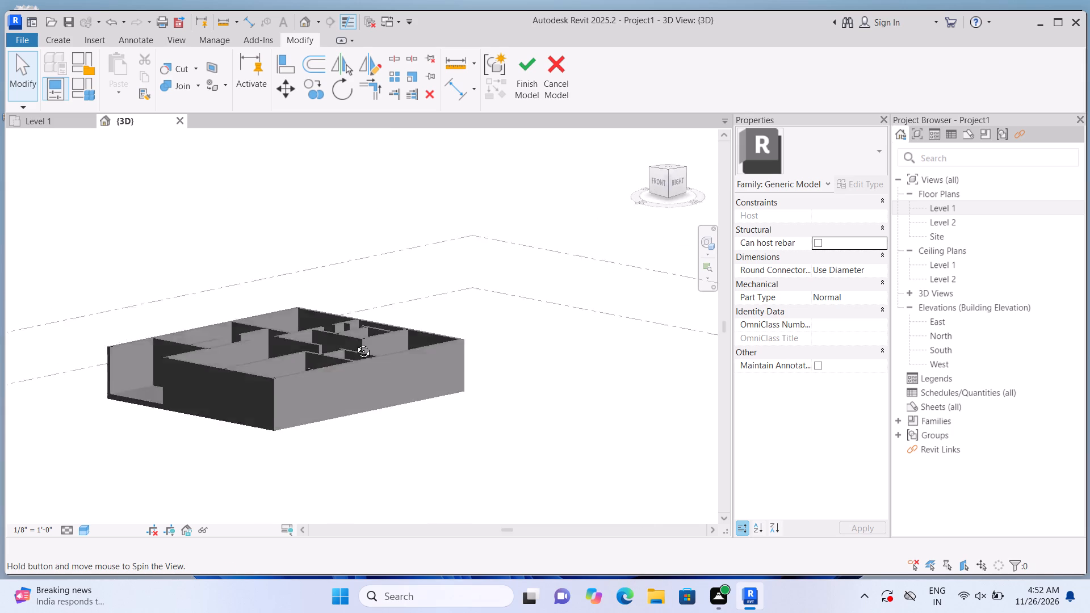
shift+middle_drag(355, 343, 399, 57)
scroll(310, 493, down, 1)
scroll(288, 486, up, 3)
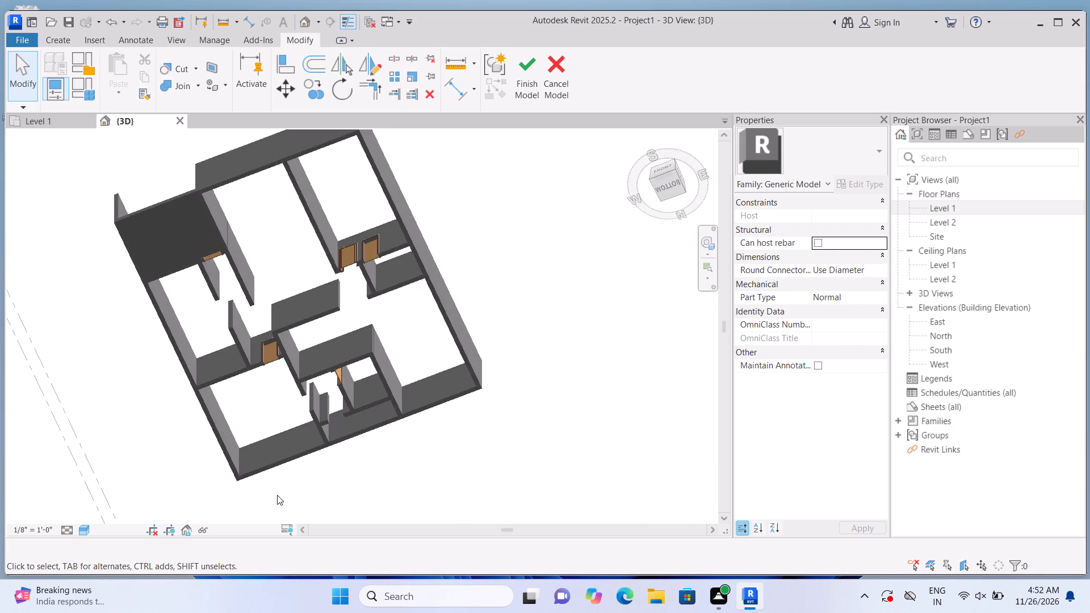
scroll(277, 495, up, 6)
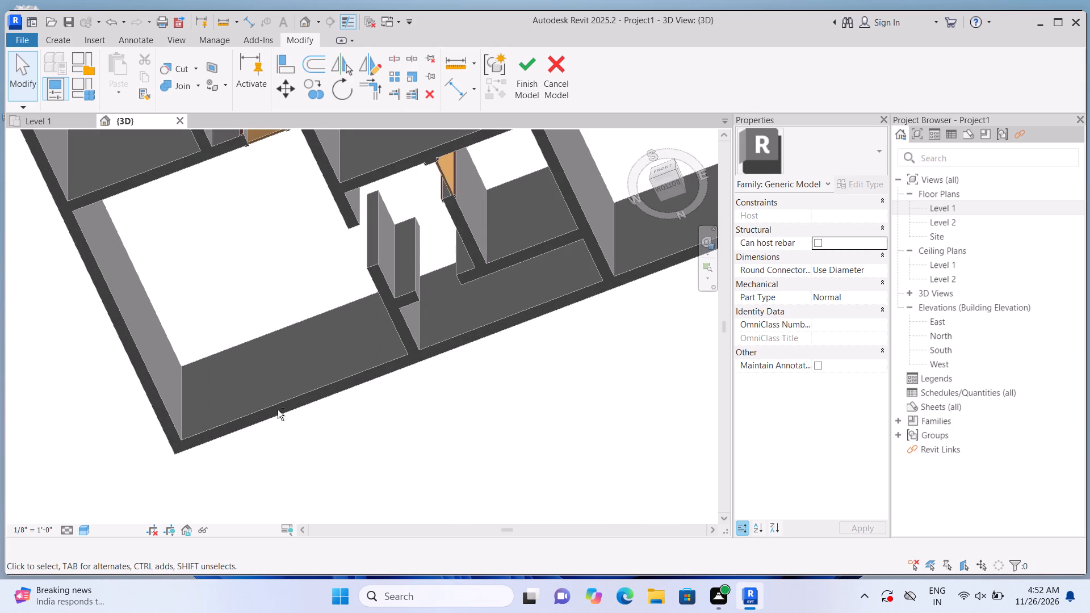
scroll(288, 410, up, 1)
scroll(290, 410, down, 2)
scroll(221, 453, up, 4)
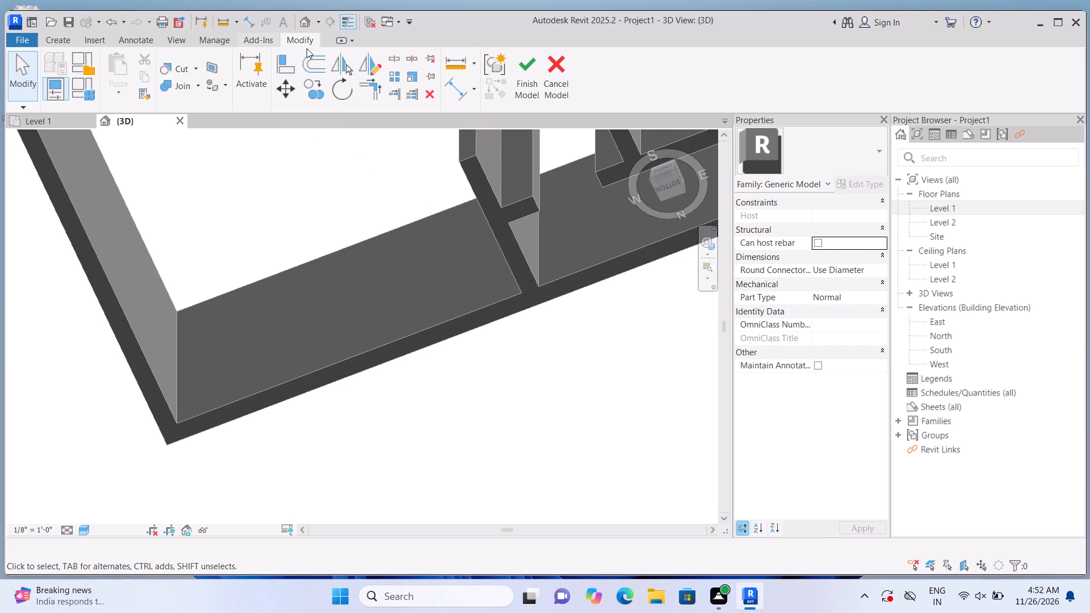
Using the exterior walls' bottom face as work plane, extrude a rectangle 1'-0" deep between opposite outer corners of the whole house.
click(62, 41)
click(110, 75)
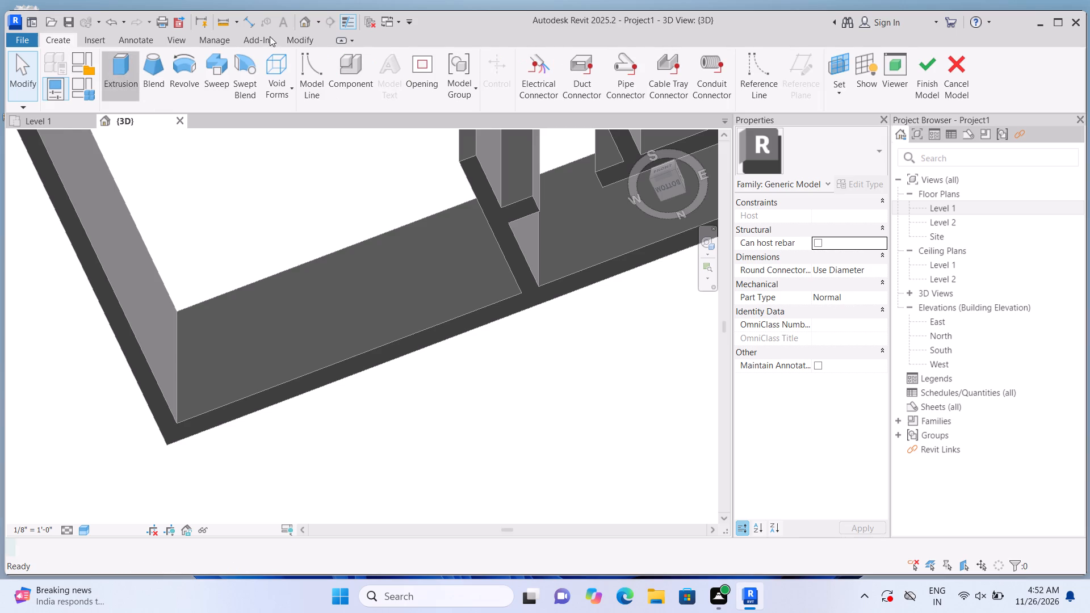
double_click(744, 99)
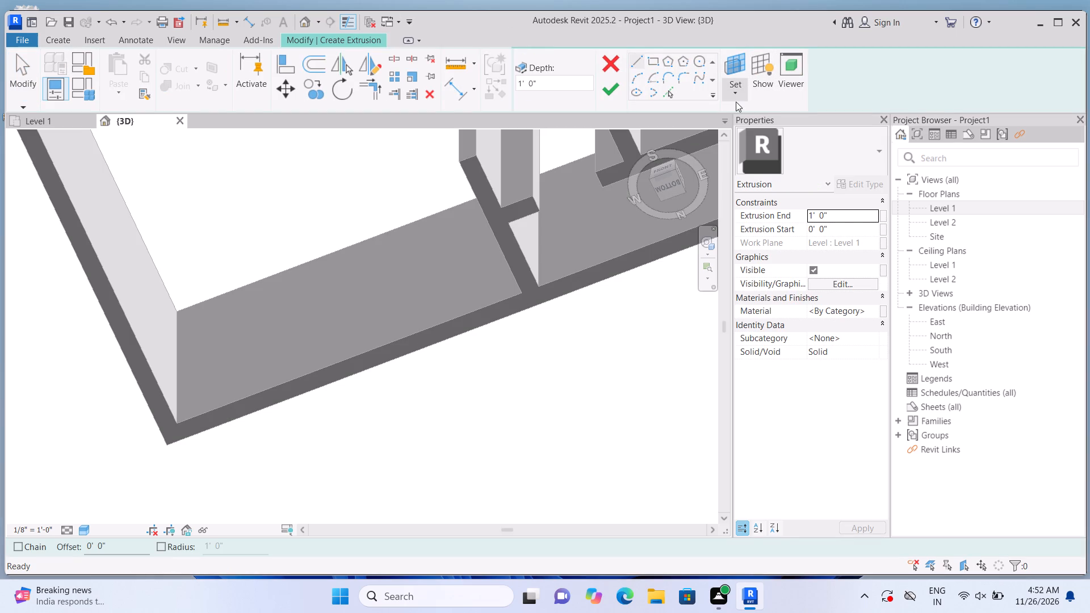
click(739, 96)
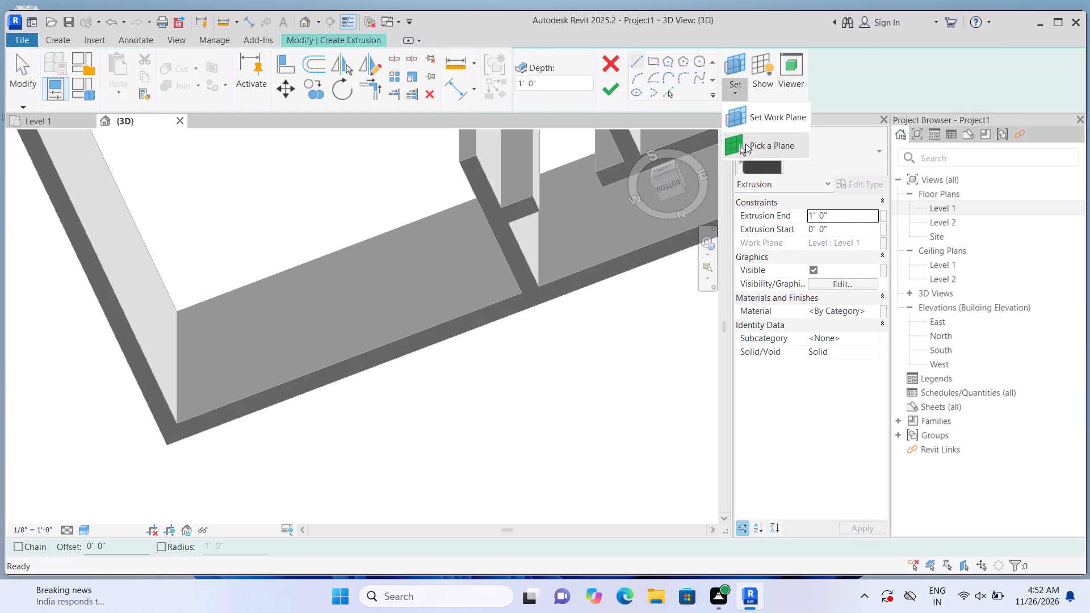
click(745, 144)
scroll(66, 534, up, 9)
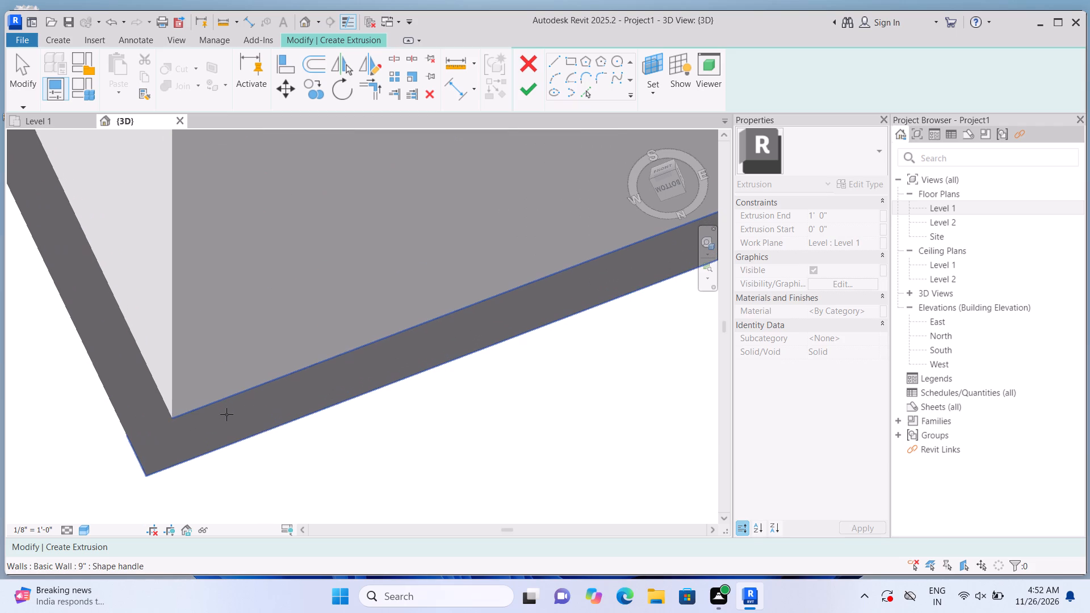
click(226, 413)
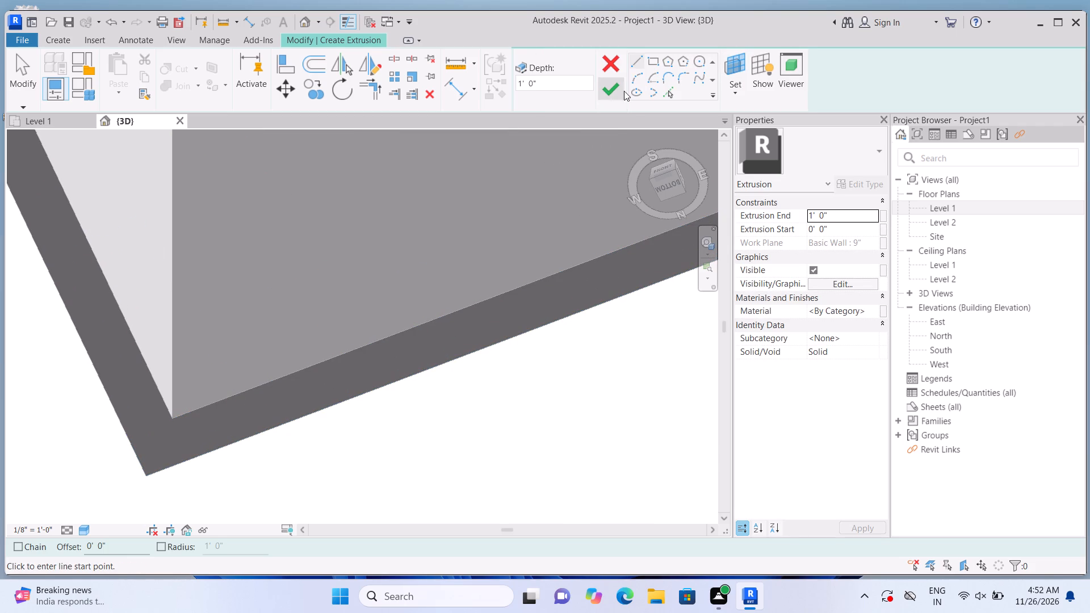
click(656, 62)
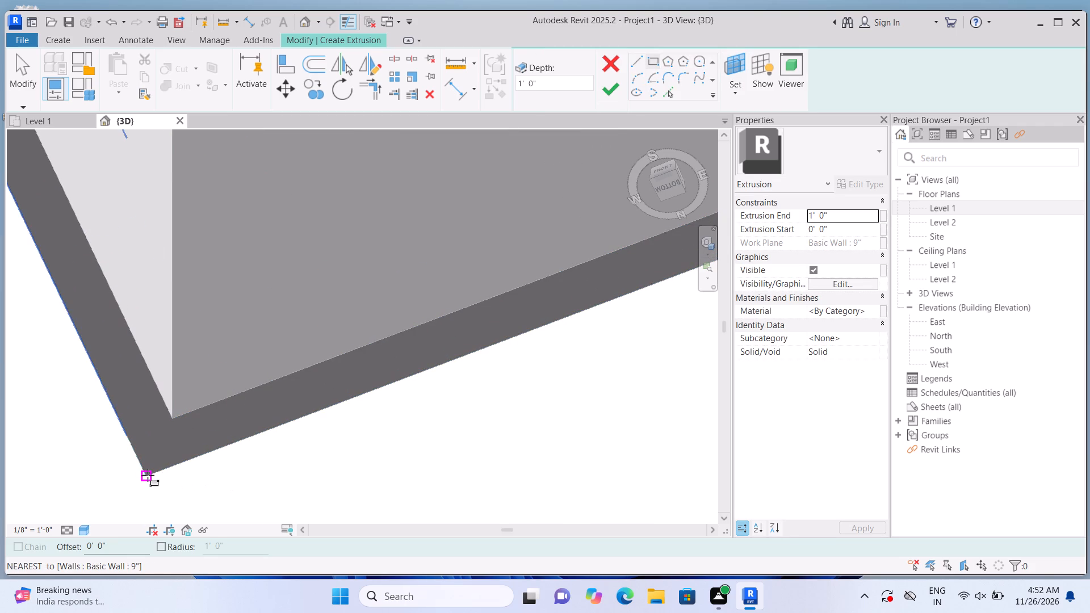
click(148, 475)
scroll(223, 385, down, 20)
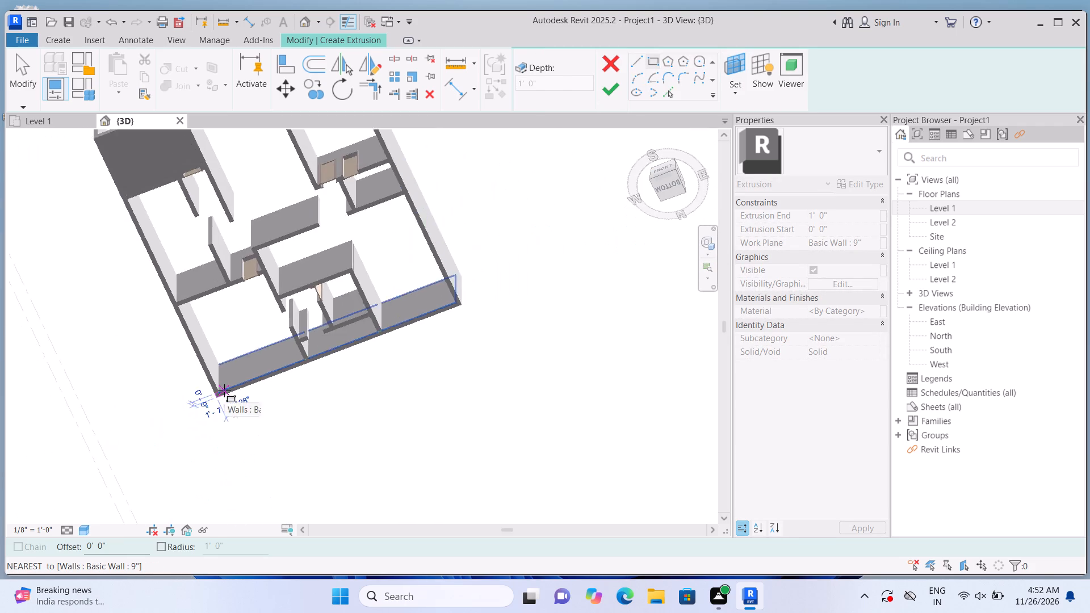
scroll(224, 391, down, 2)
scroll(279, 211, up, 8)
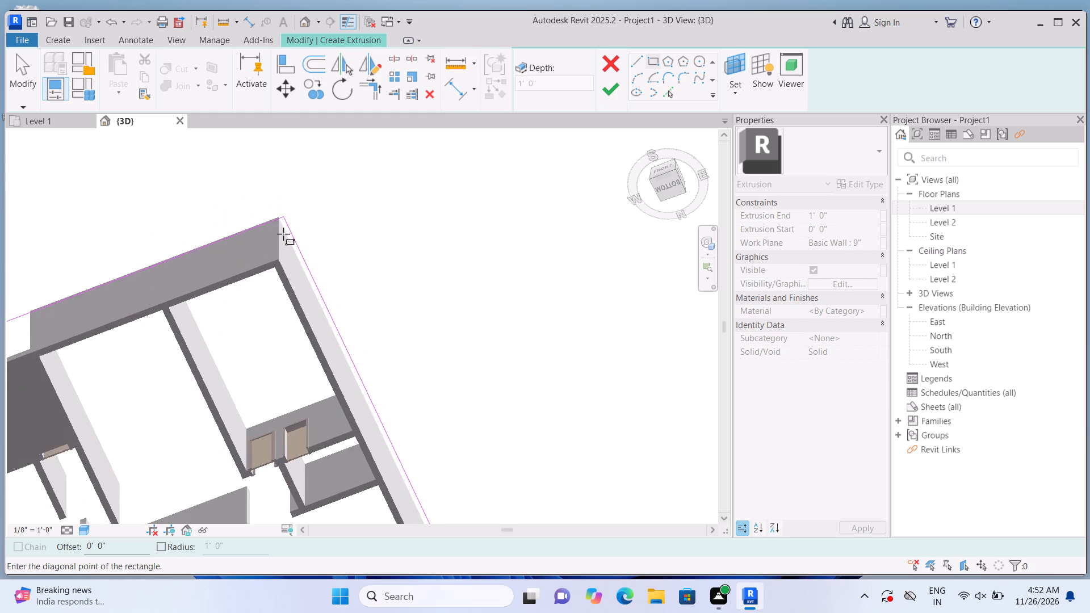
scroll(283, 234, up, 7)
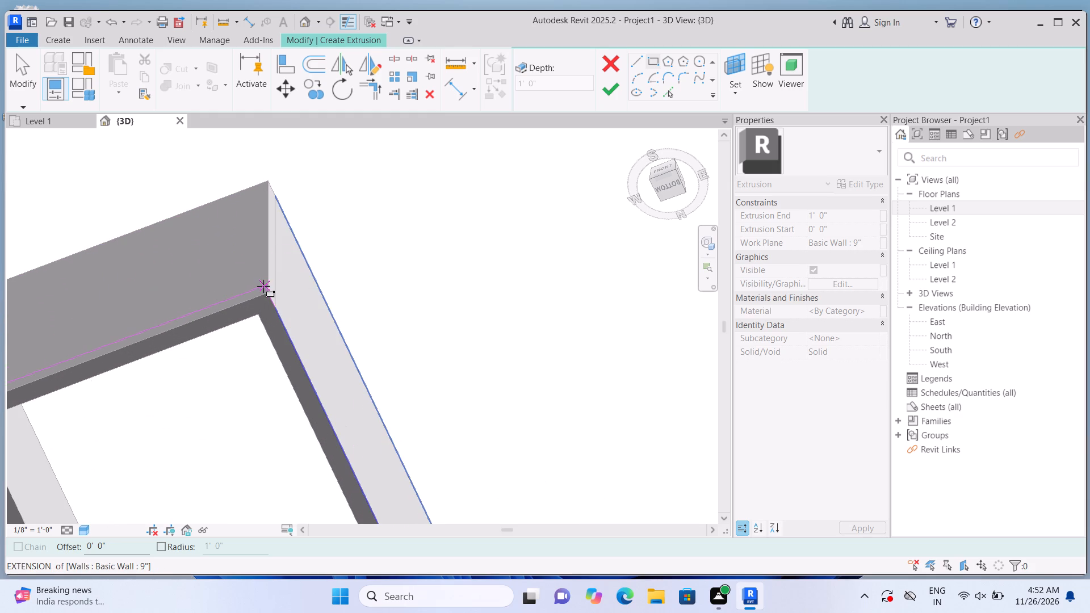
scroll(266, 303, up, 11)
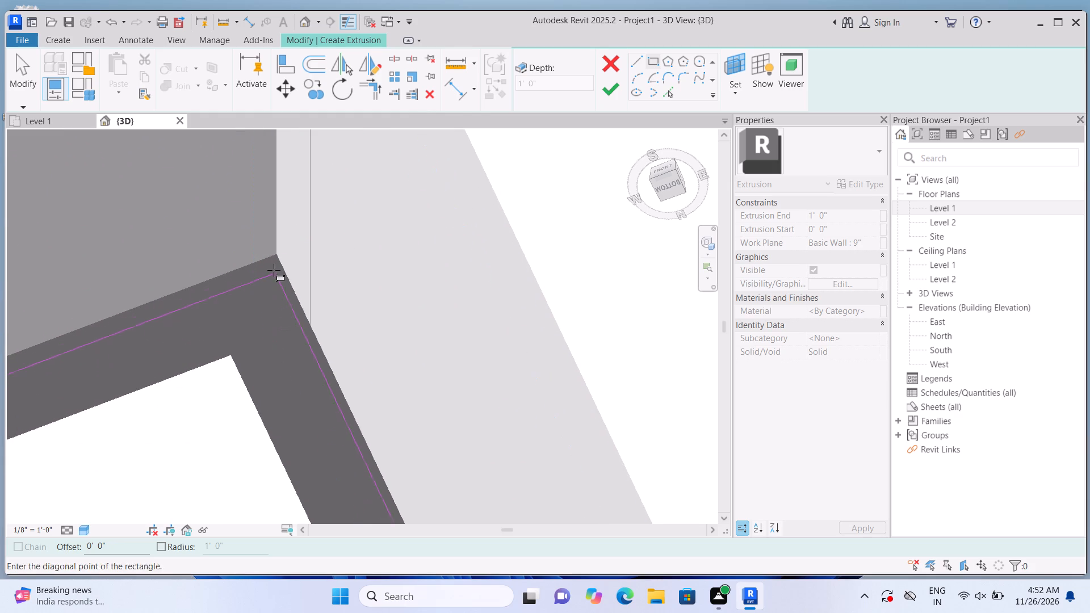
click(281, 249)
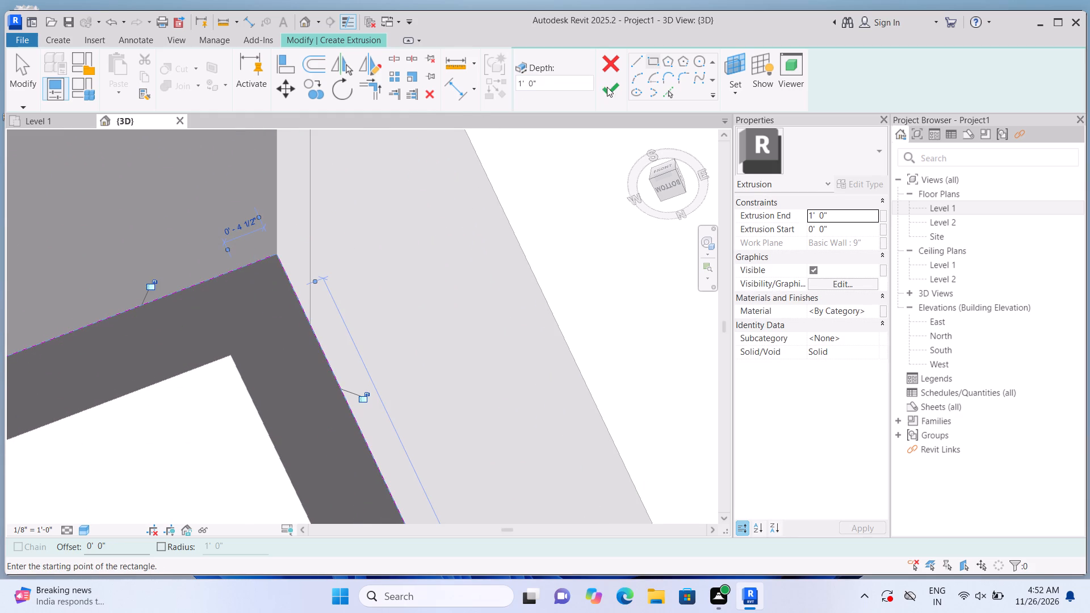
click(608, 87)
Stretch all four edges of the new base slab outward so it extends beyond the exterior walls on every side.
scroll(520, 219, down, 7)
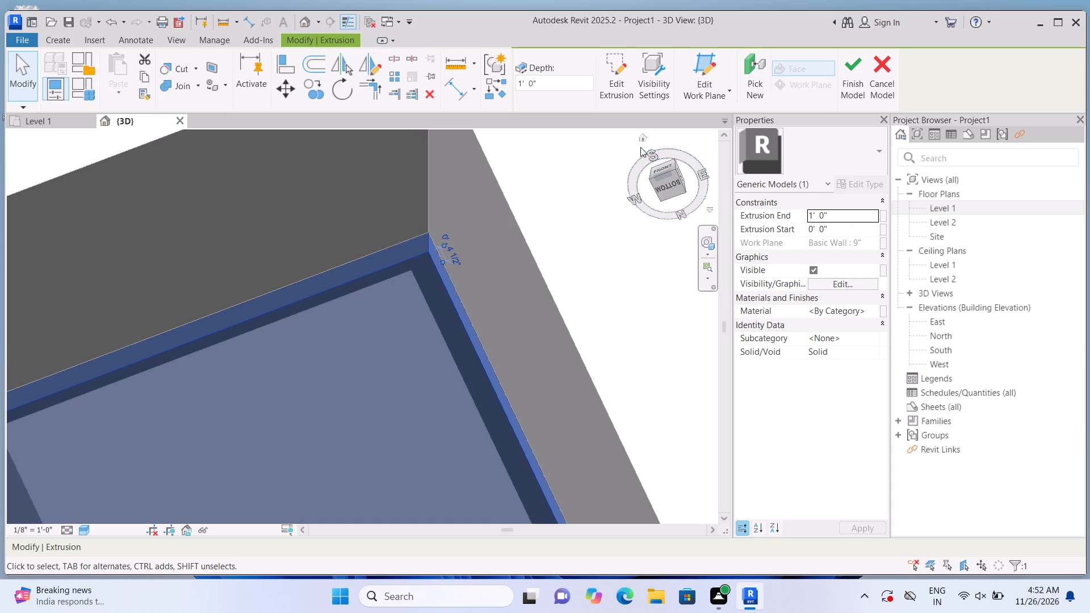
click(644, 136)
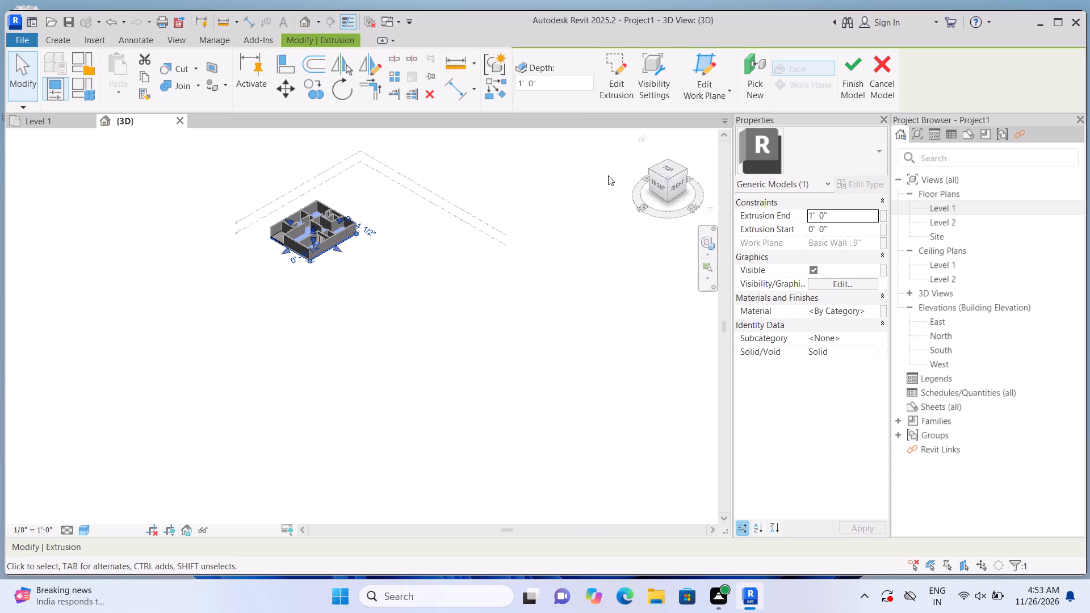
scroll(358, 215, up, 13)
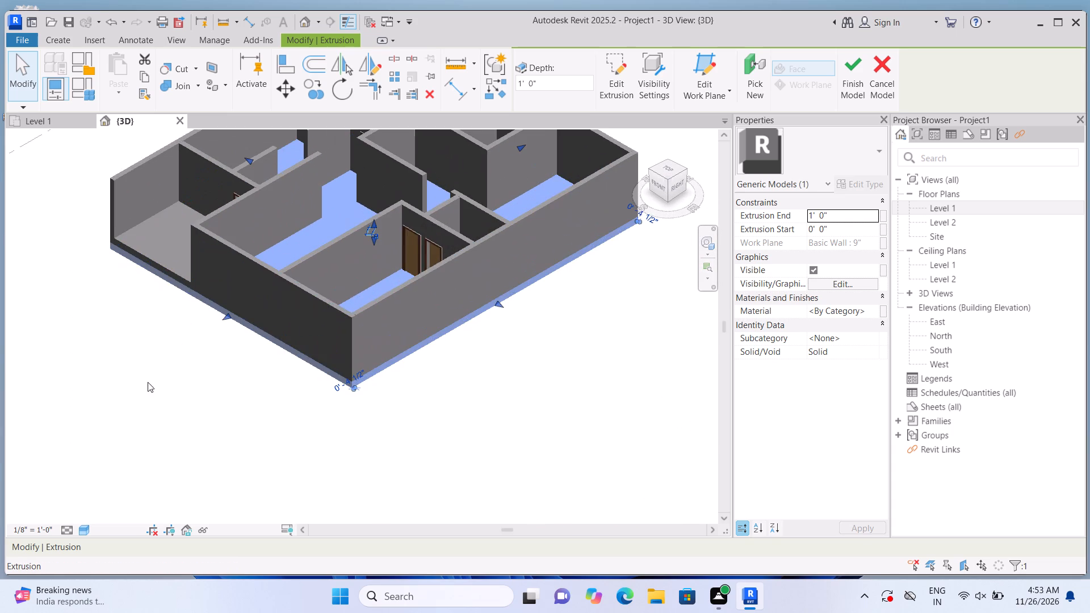
drag(226, 310, 206, 338)
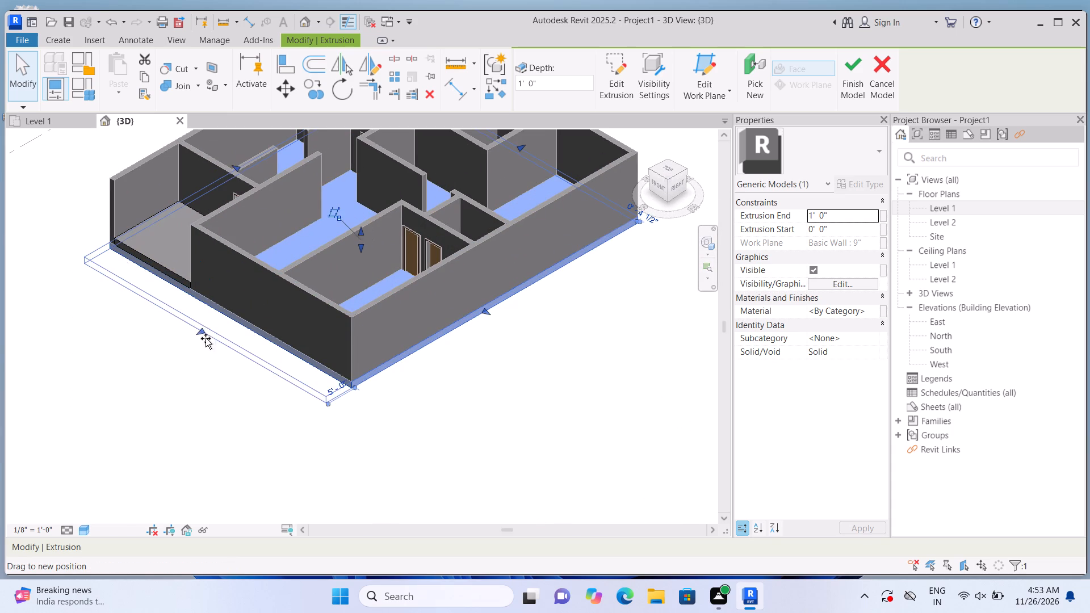
drag(206, 338, 186, 354)
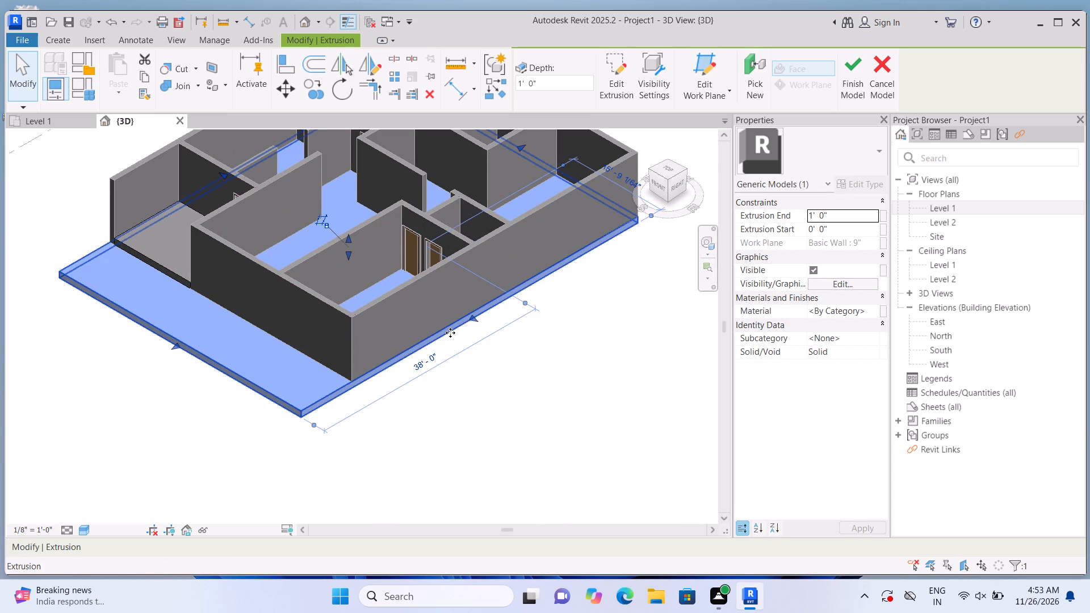
drag(473, 316, 542, 355)
scroll(538, 350, down, 3)
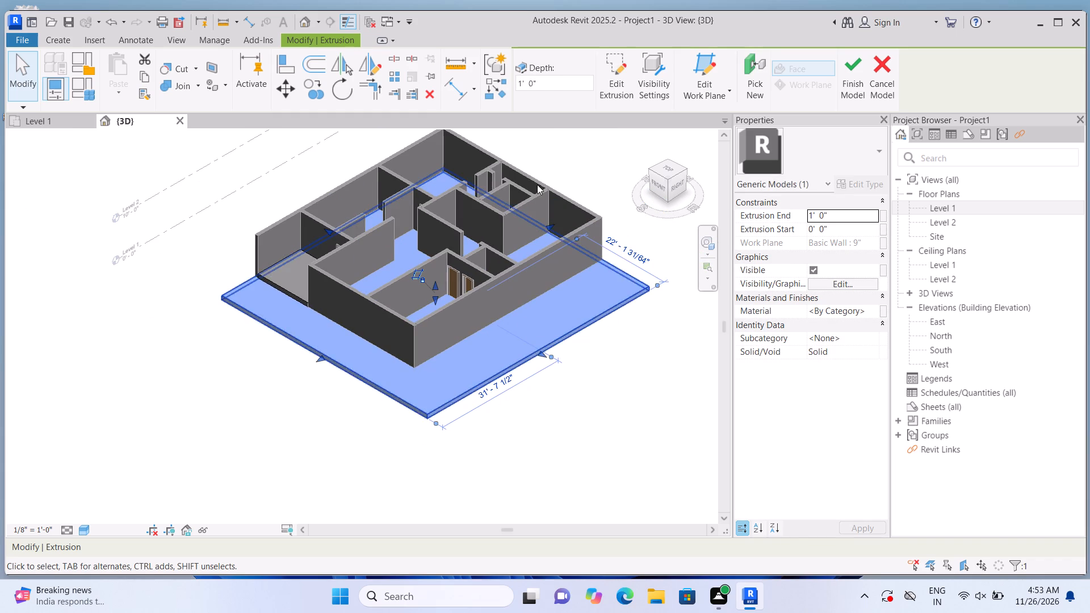
scroll(538, 185, up, 2)
drag(551, 238, 589, 199)
drag(284, 225, 223, 187)
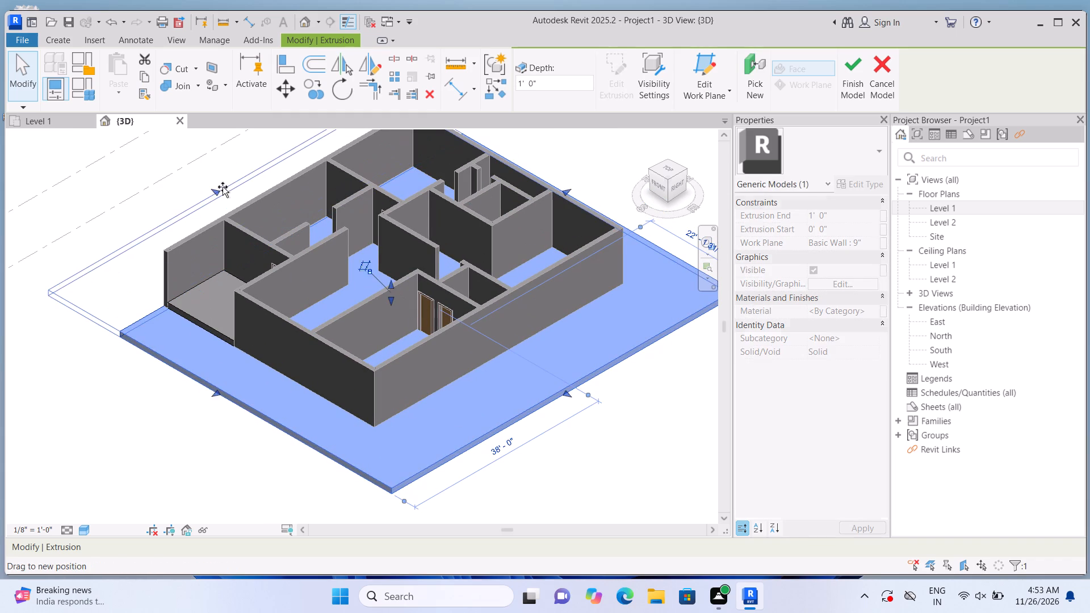
drag(223, 187, 240, 198)
click(122, 484)
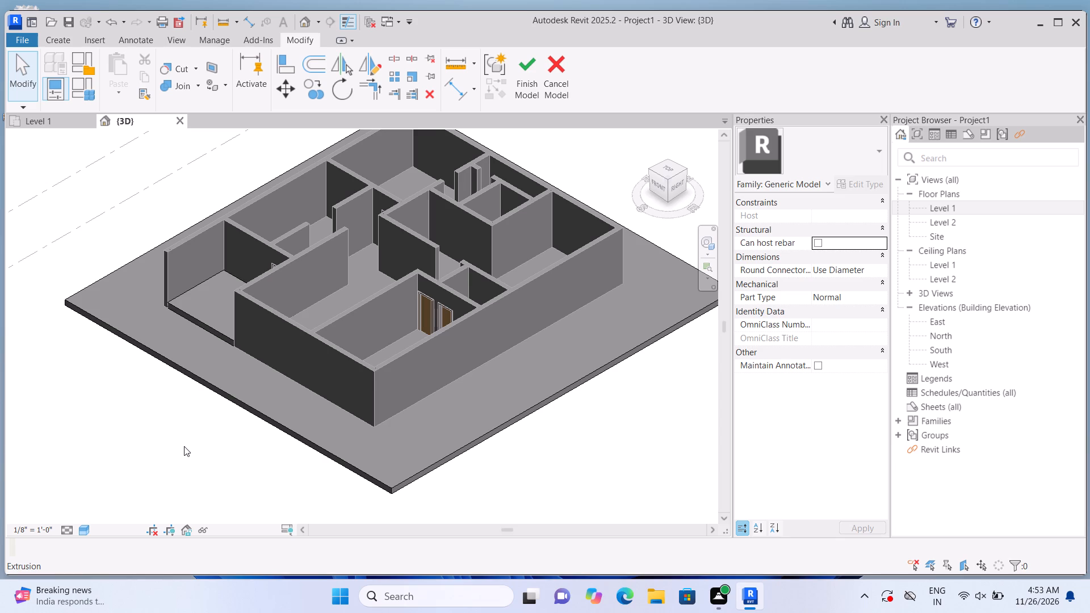
Examine the widened base slab and the rooms of the house from several angles in 3D.
scroll(203, 459, down, 2)
scroll(283, 445, down, 1)
scroll(359, 425, up, 2)
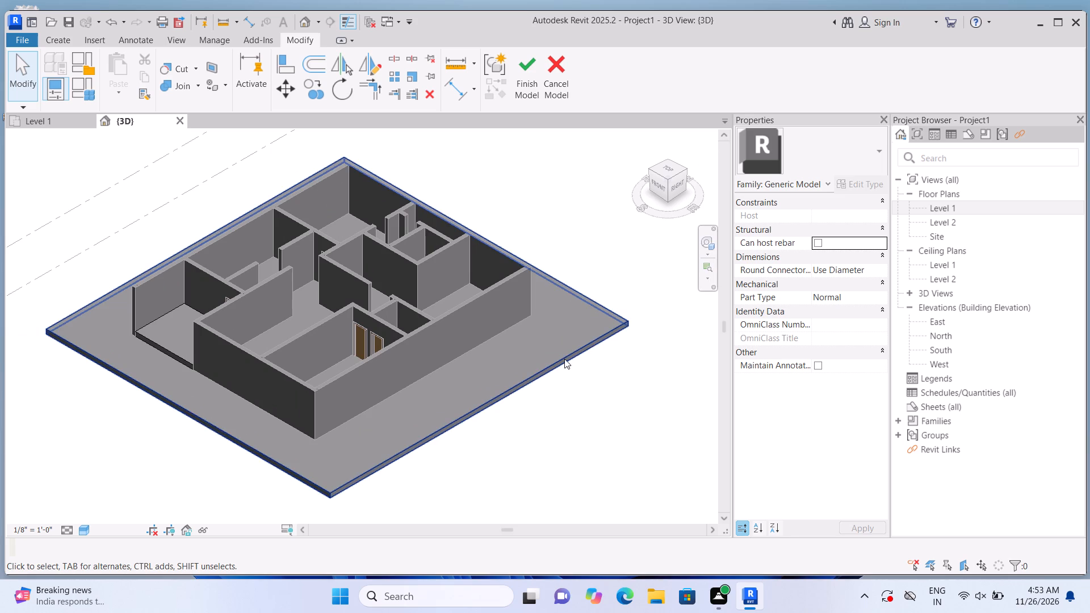
shift+middle_drag(123, 462, 230, 464)
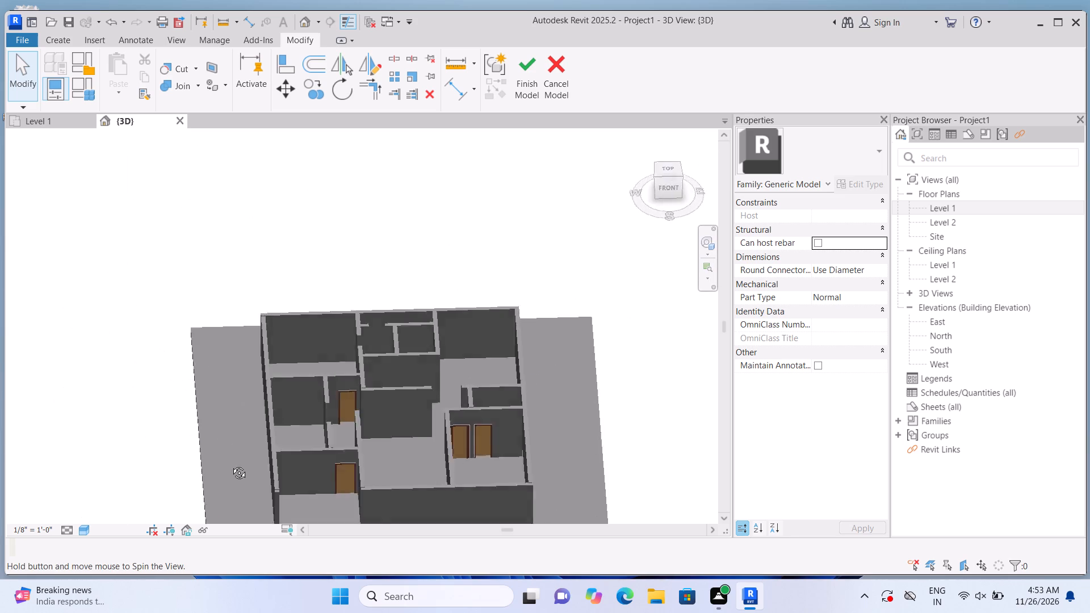
shift+middle_drag(230, 464, 293, 431)
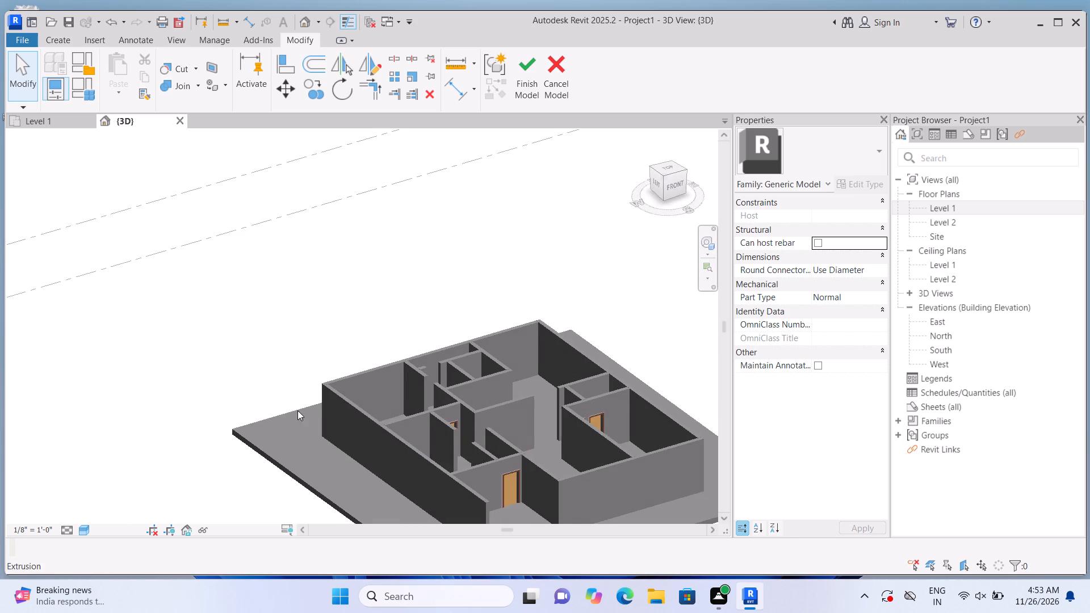
scroll(66, 246, up, 1)
scroll(98, 273, down, 5)
scroll(313, 384, up, 6)
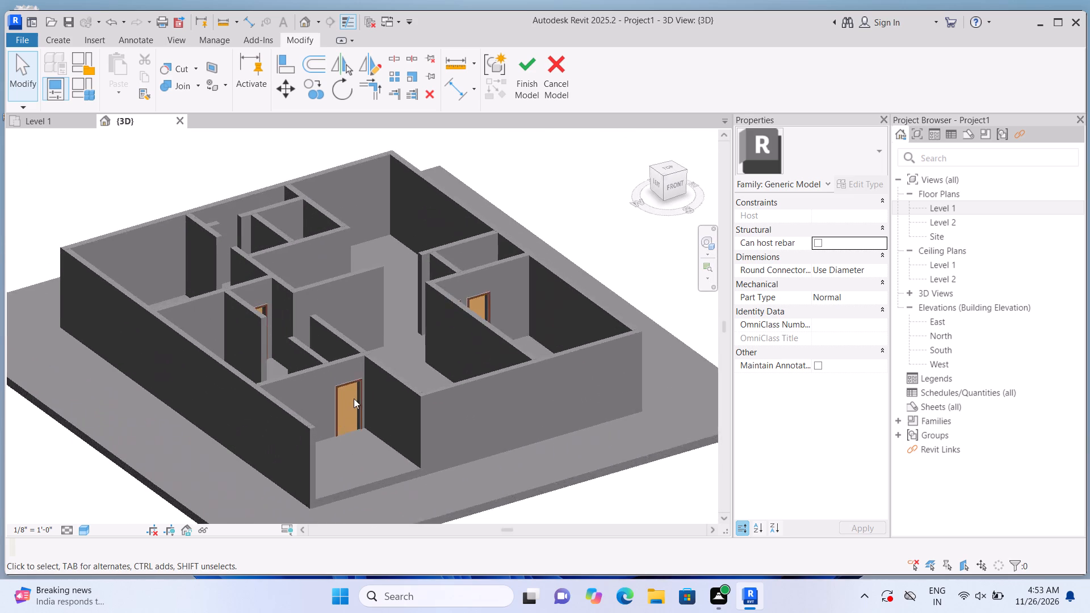
scroll(354, 398, up, 4)
Finish the in-place generic model containing the room floor and the base slab.
click(516, 87)
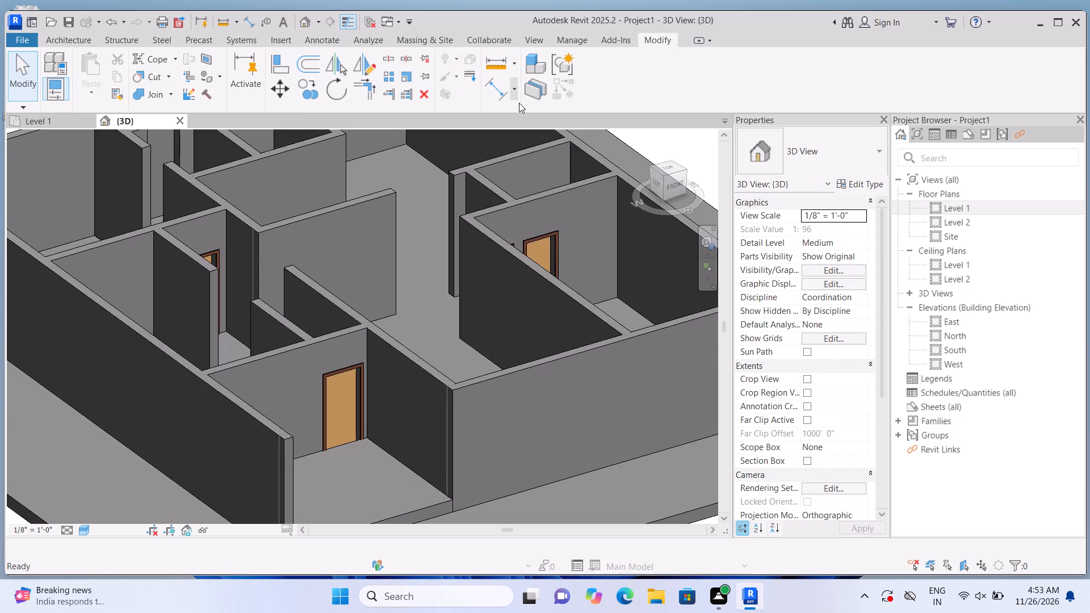
Raise the 36" x 84" single-flush door of the open corner room to a sill height of 1'-0".
scroll(312, 444, up, 4)
click(369, 386)
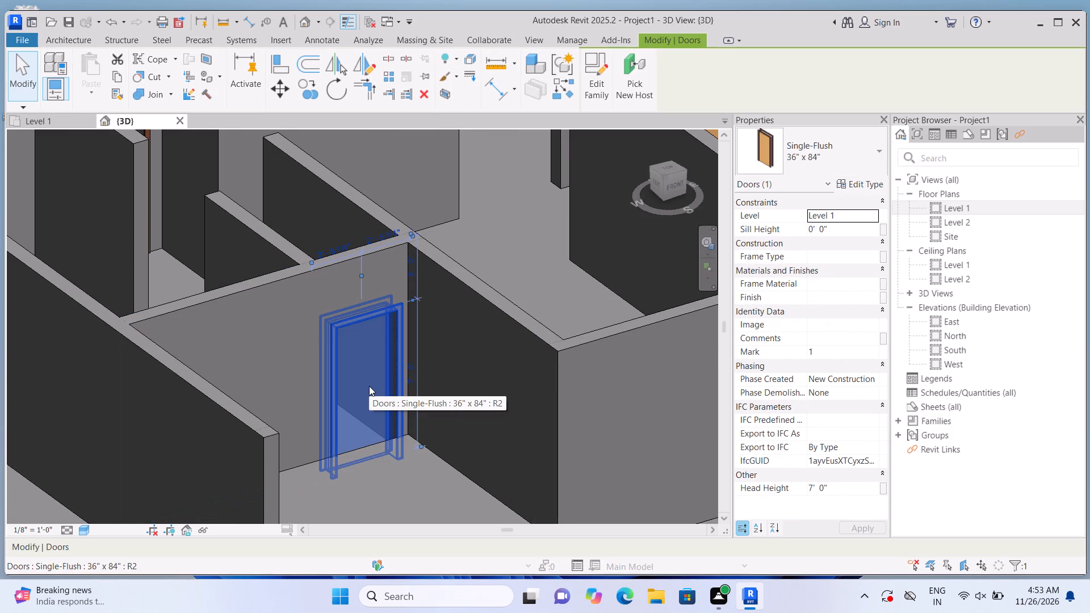
key(Up)
key(Up)
key(Up)
key(Up)
key(Up)
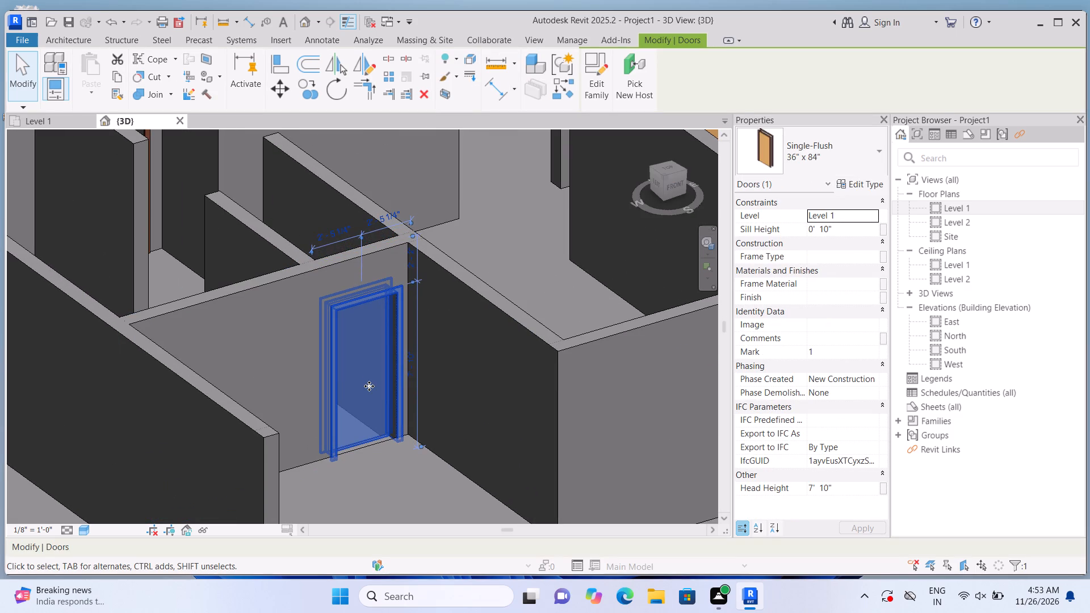
key(Up)
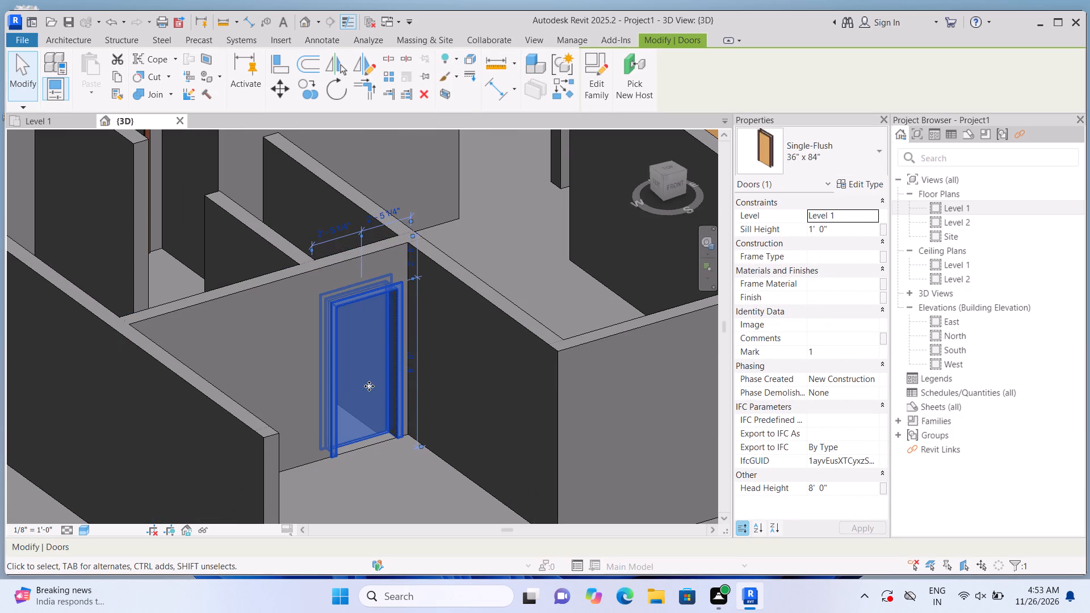
key(Escape)
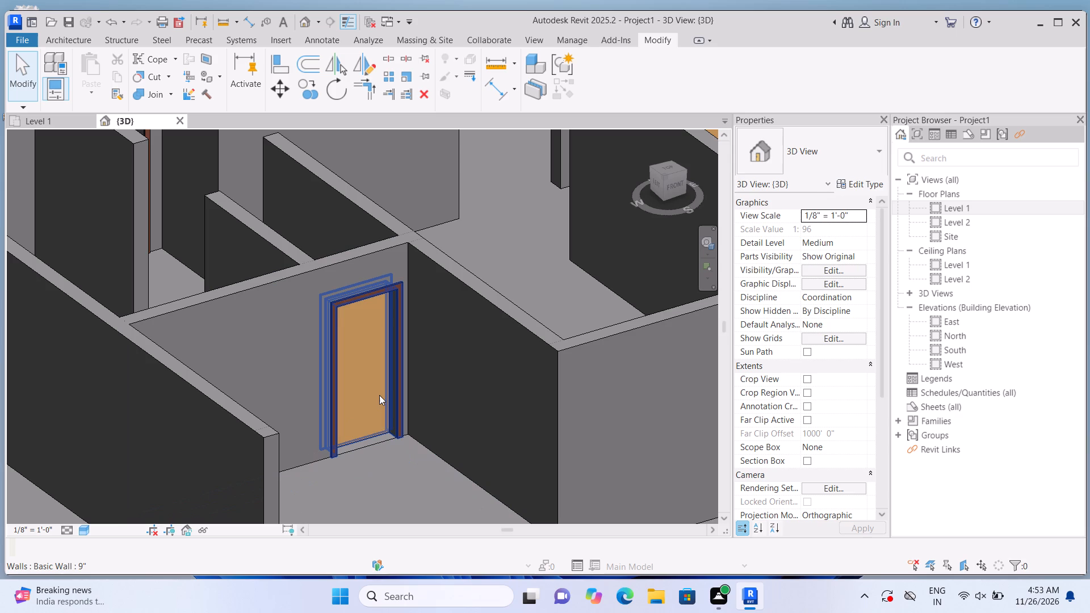
Nudge the same door up two more increments and back down one, placing it slightly above the raised floor.
click(373, 413)
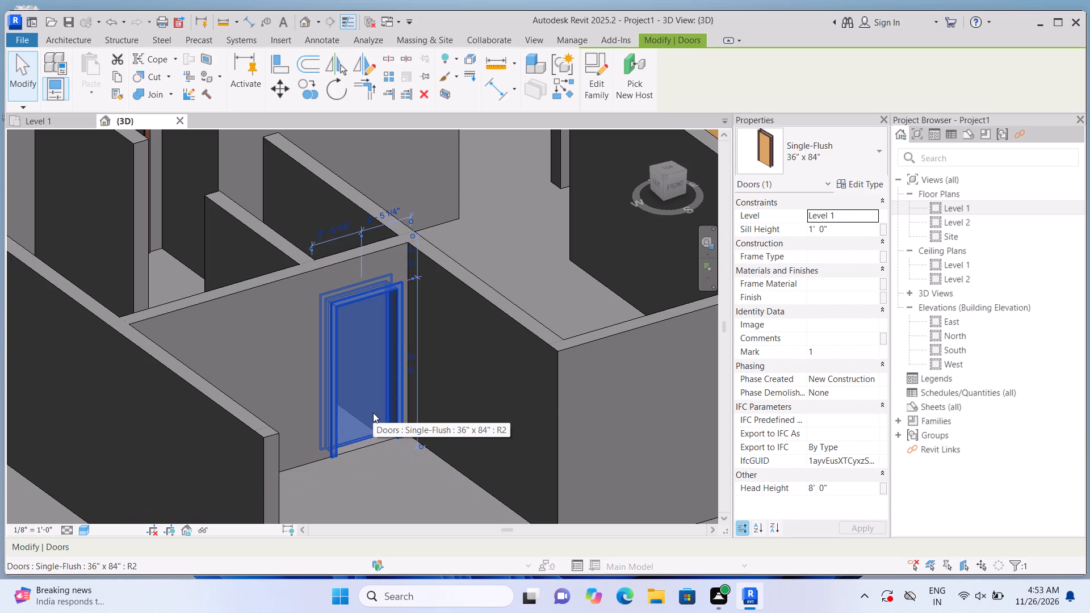
key(Up)
key(Up)
key(Down)
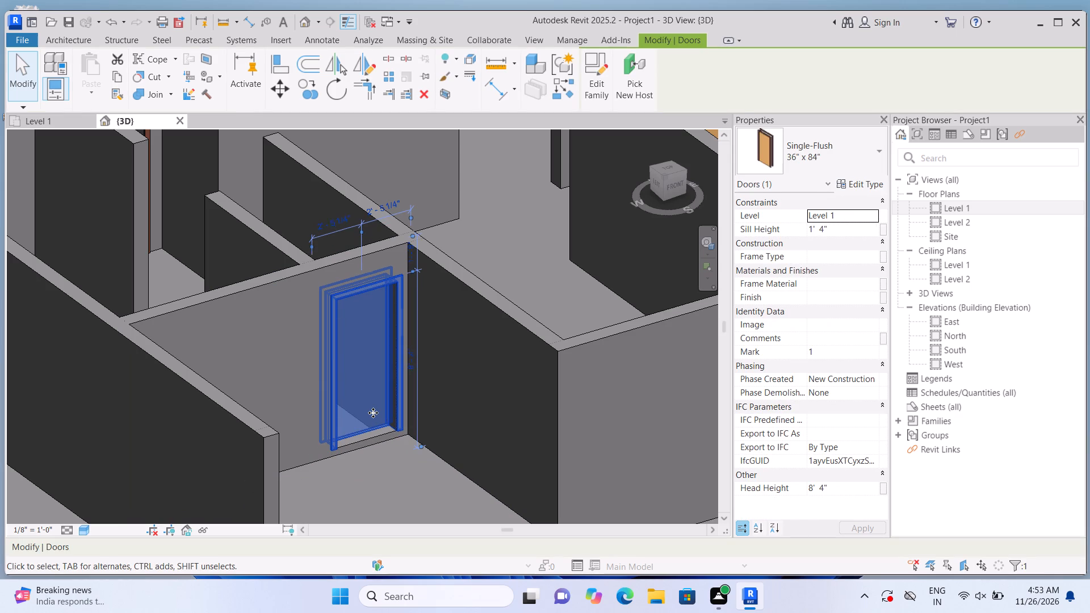
key(Escape)
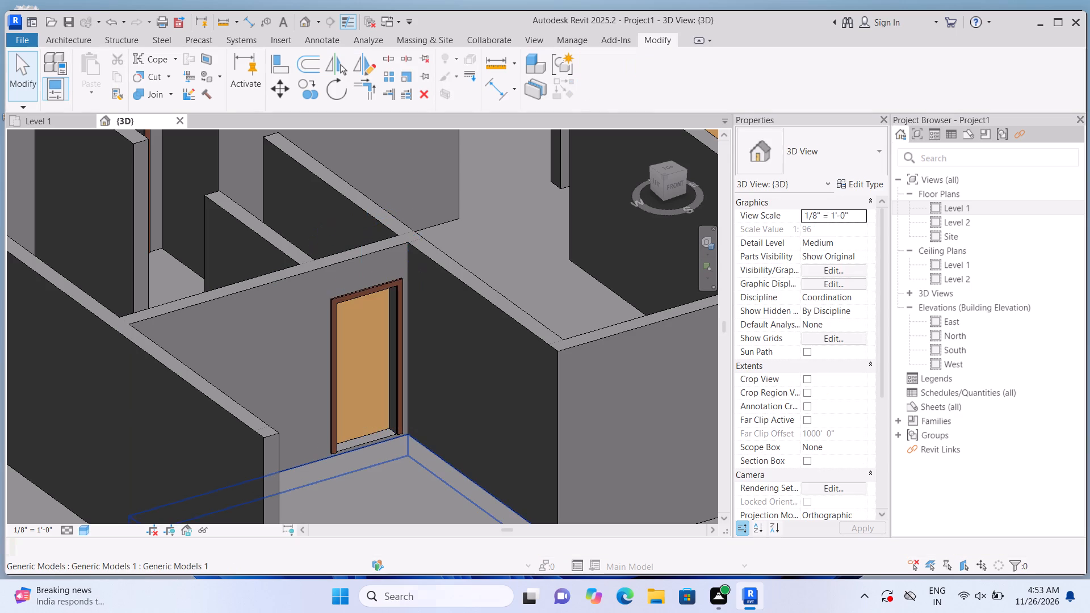
Return to the Level 1 floor plan and view the room layout with the open corner room.
scroll(414, 436, down, 11)
scroll(501, 507, up, 2)
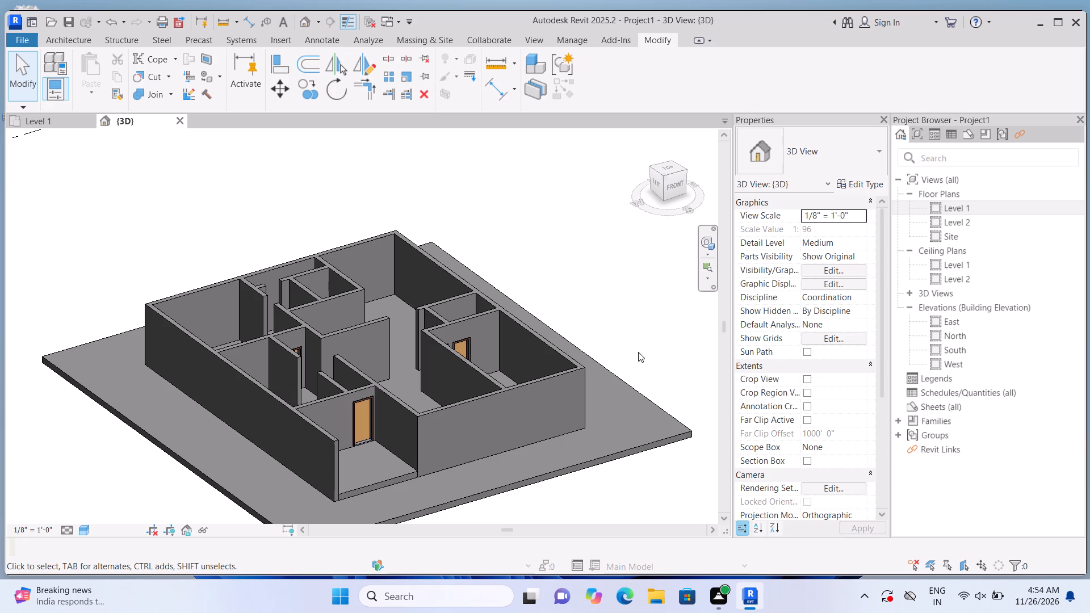
double_click(935, 206)
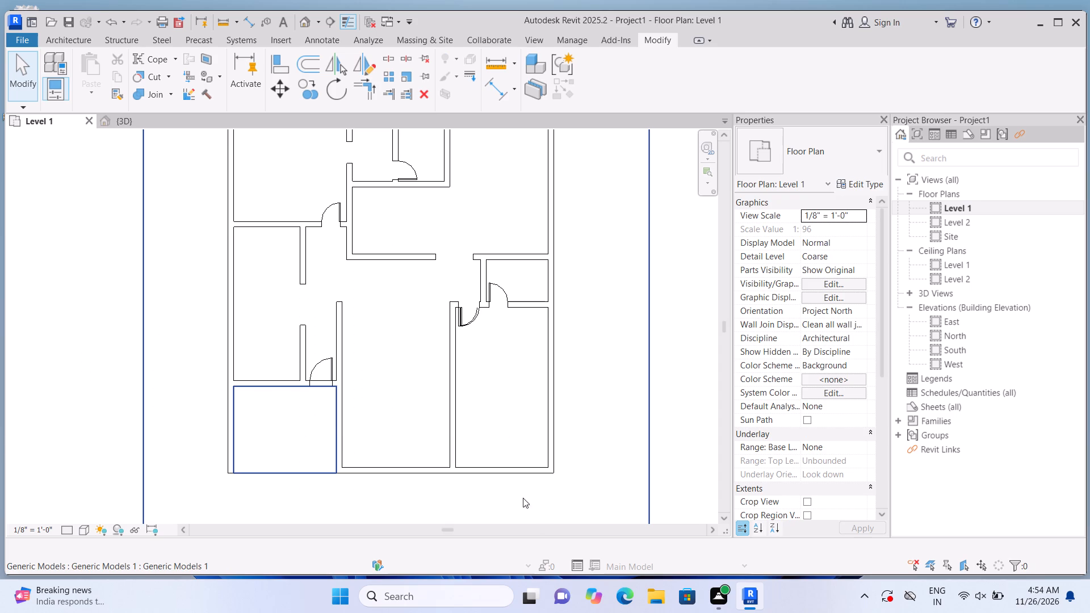
scroll(338, 325, up, 3)
scroll(342, 404, down, 3)
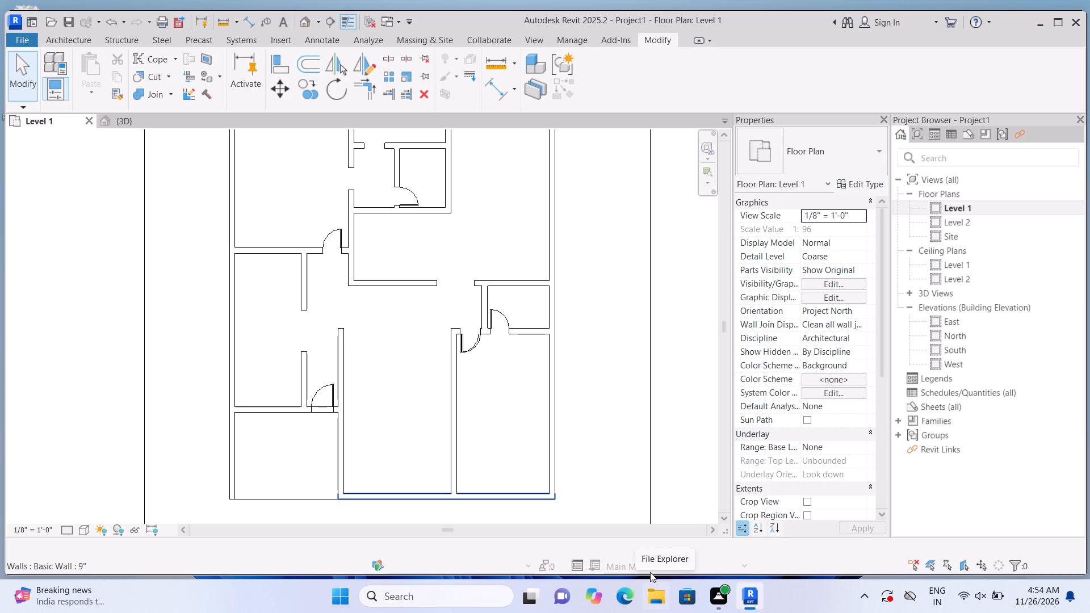
Load the Bed-Box family from the Beds folder of the US Furniture library for component placement.
scroll(502, 400, down, 3)
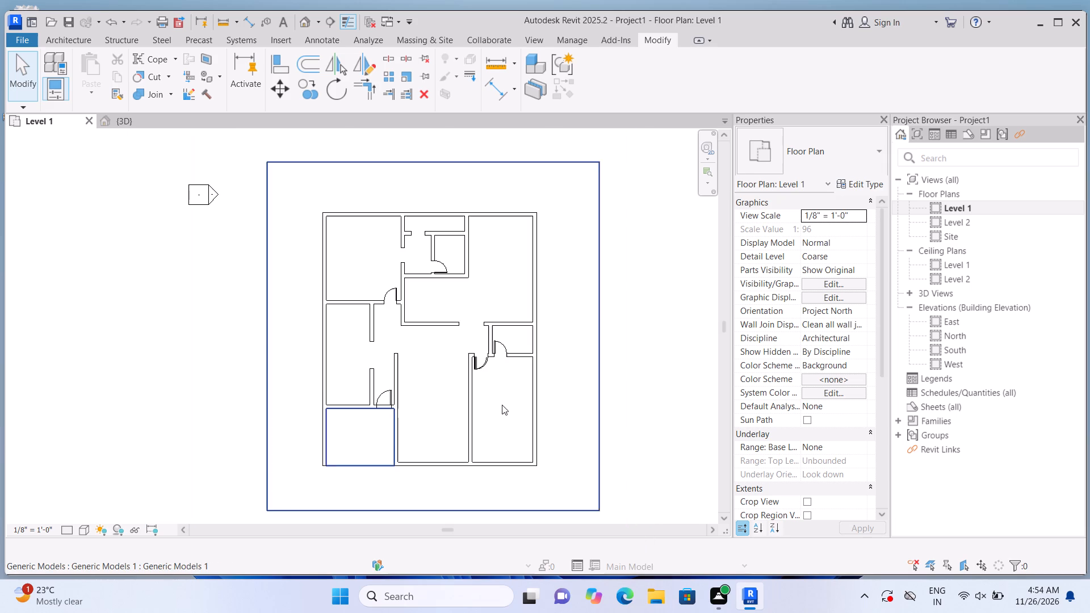
scroll(551, 376, up, 2)
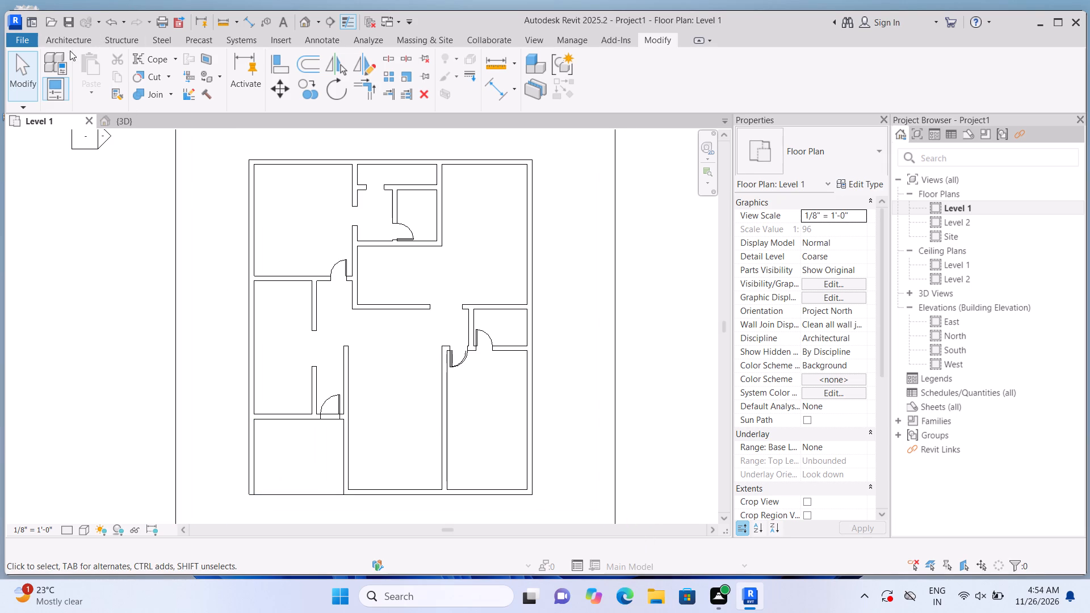
click(70, 41)
click(167, 61)
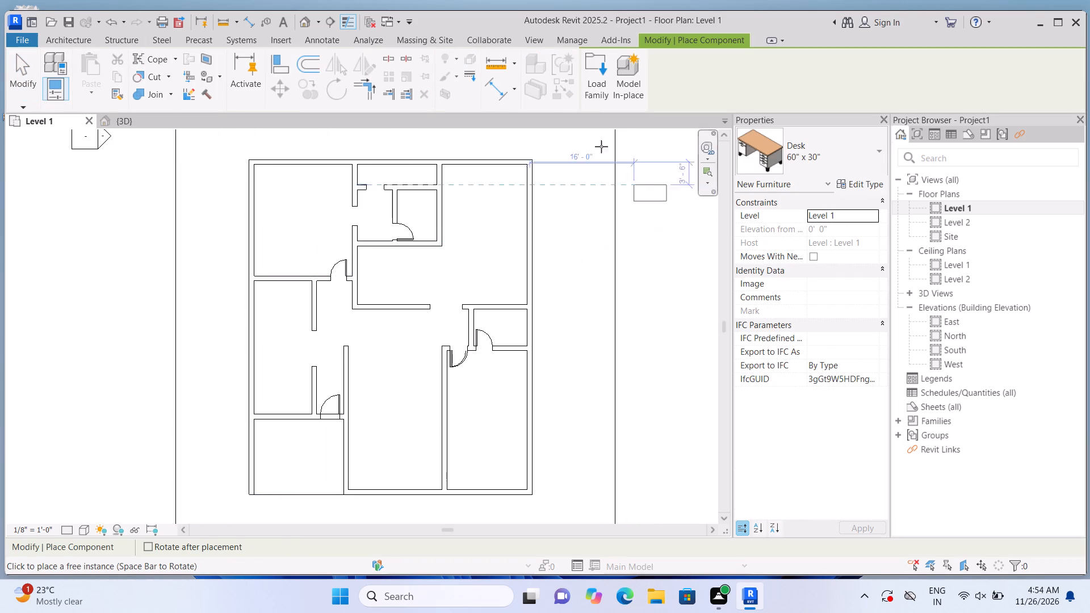
click(602, 87)
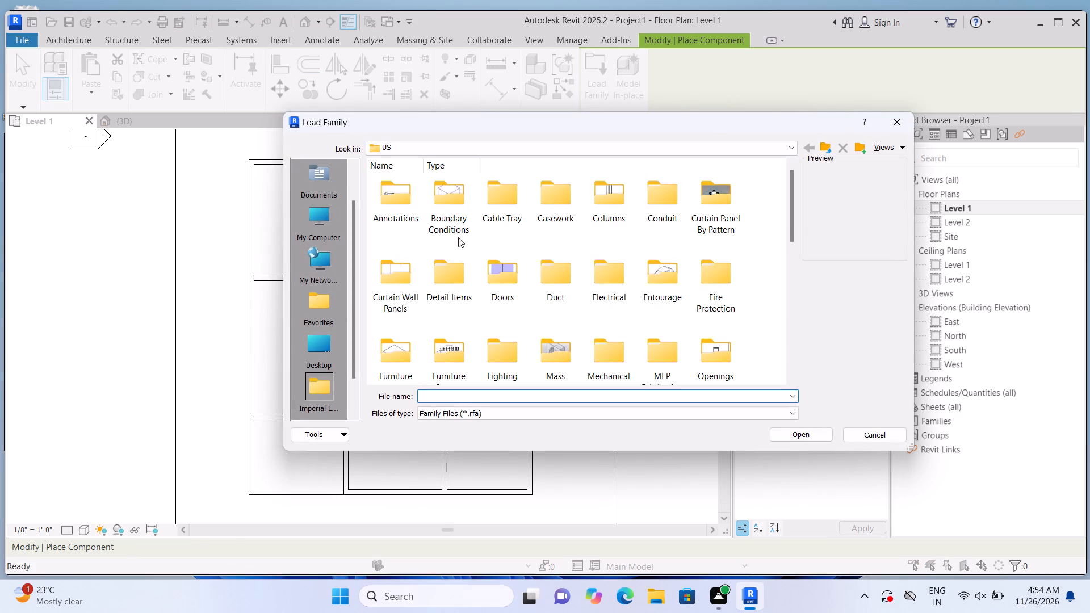
triple_click(410, 356)
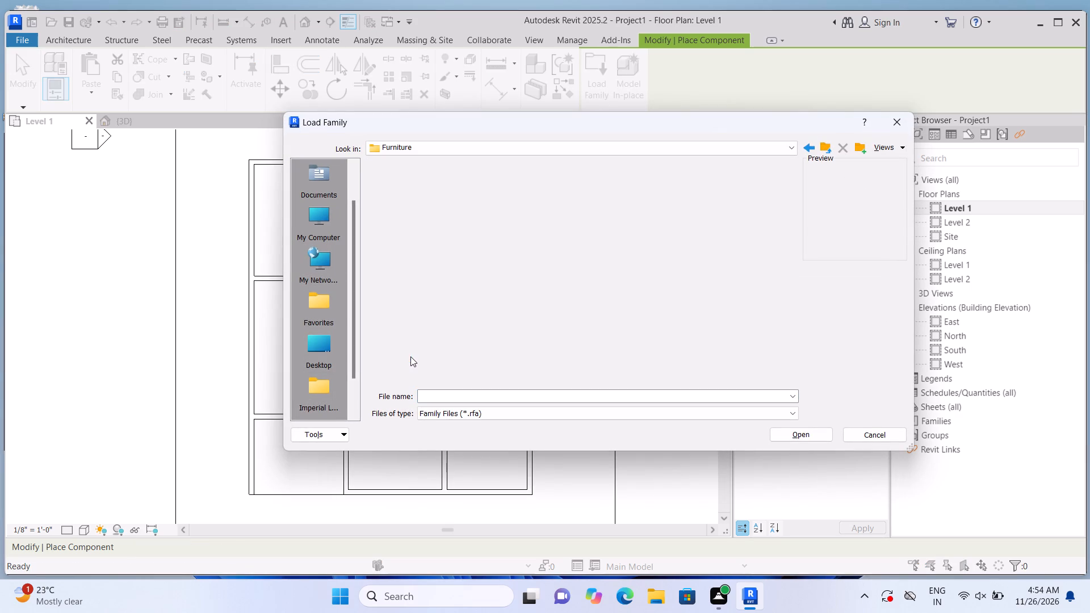
double_click(406, 201)
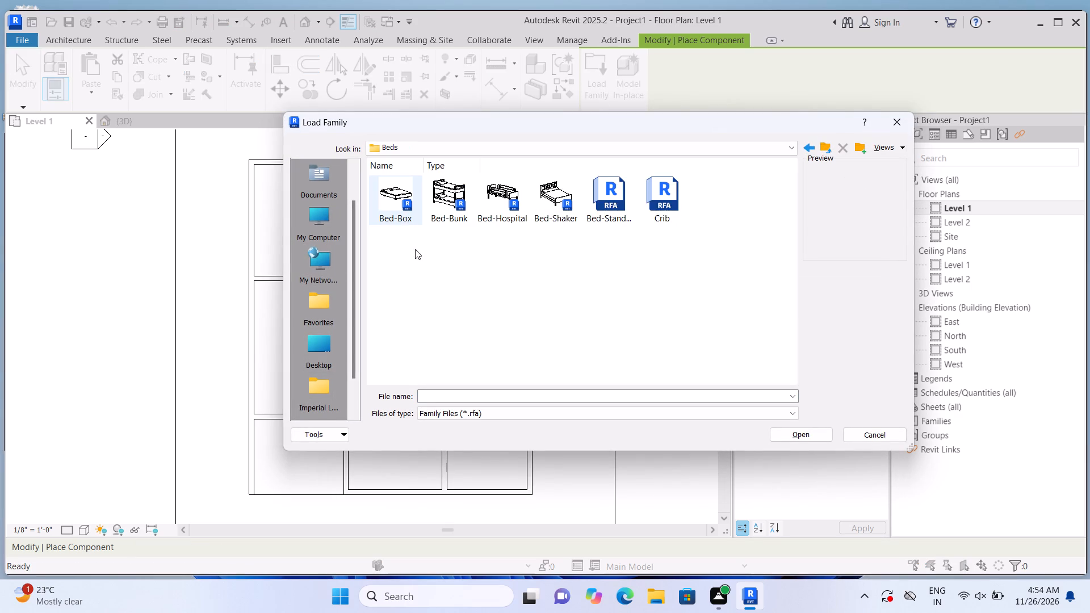
double_click(399, 215)
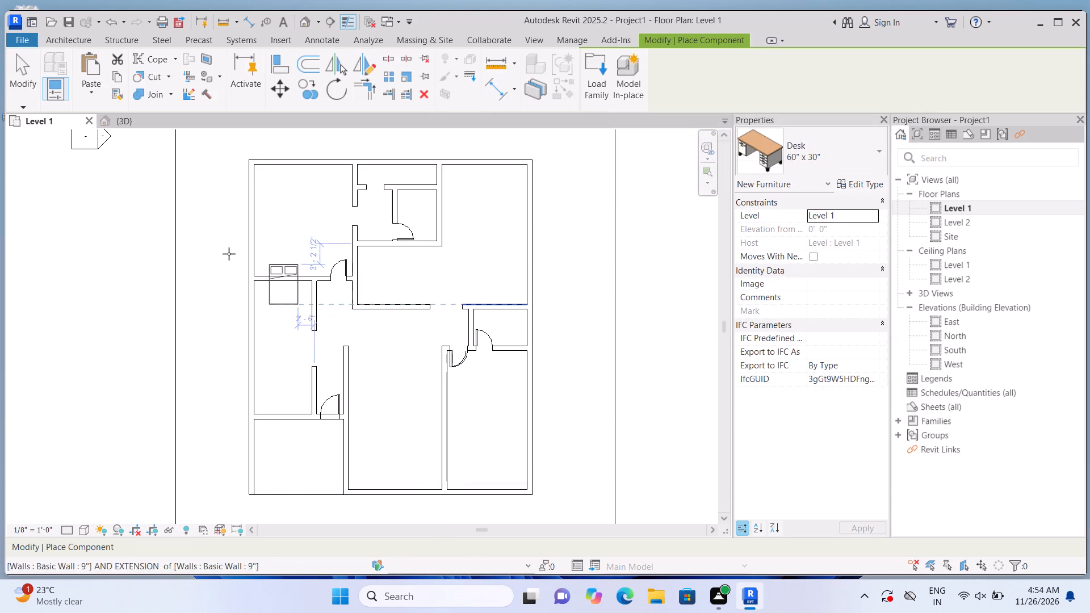
Place a Double 53" x 74" Bed-Box in the northwest room, headboard end toward the north wall, about 0'-8" from the wall's centerline.
scroll(272, 205, up, 1)
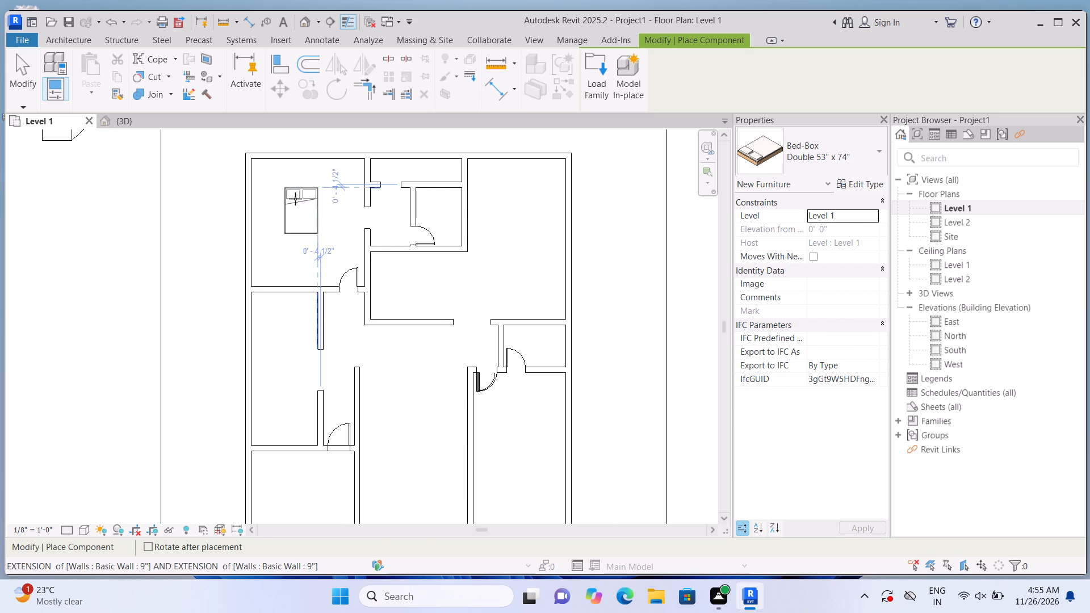
scroll(295, 199, up, 5)
middle_drag(296, 208, 299, 346)
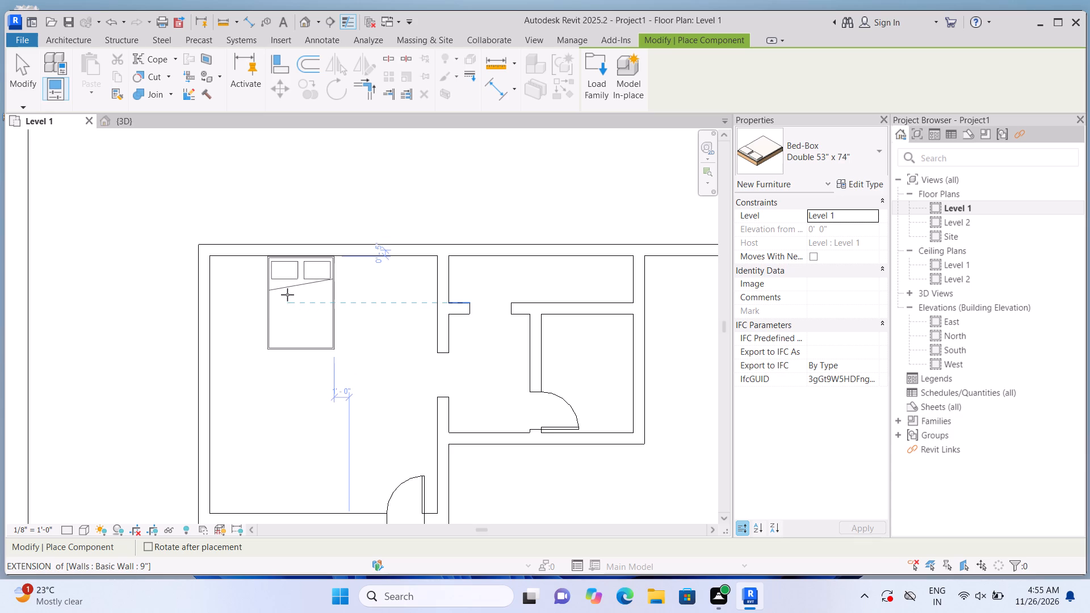
scroll(287, 297, up, 6)
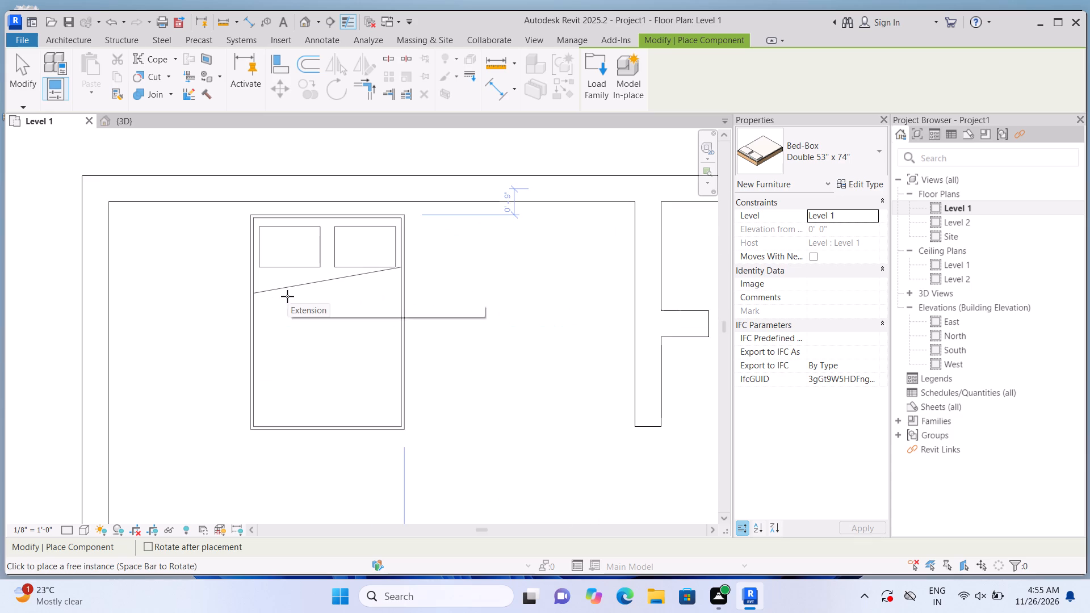
click(286, 291)
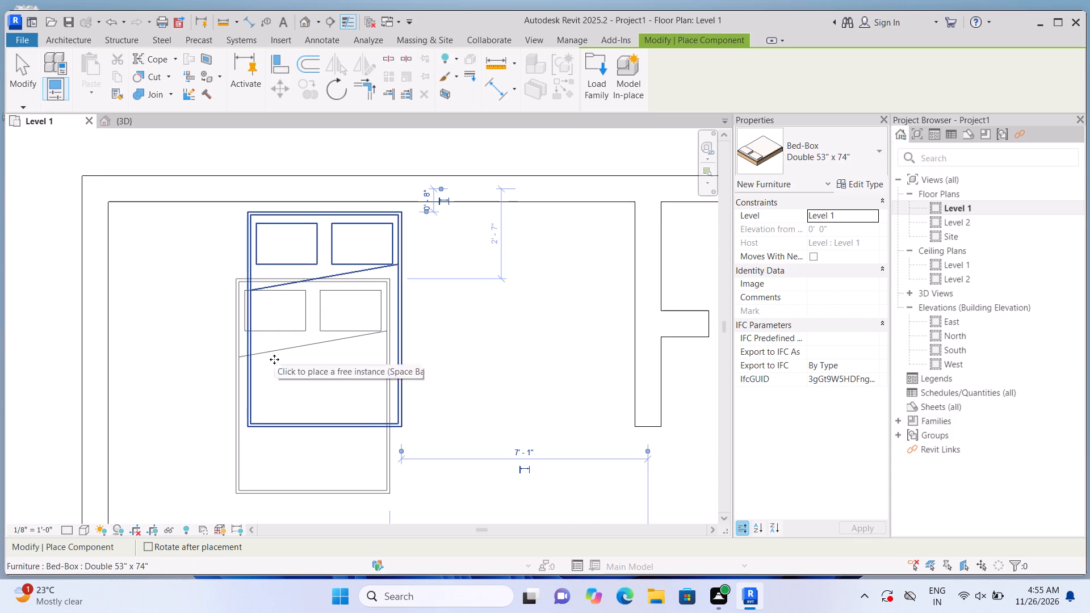
Place a second Double 53" x 74" Bed-Box in the southeast room, rotated with its pillows toward the east wall, about 0'-8" from its centerline.
scroll(276, 343, down, 13)
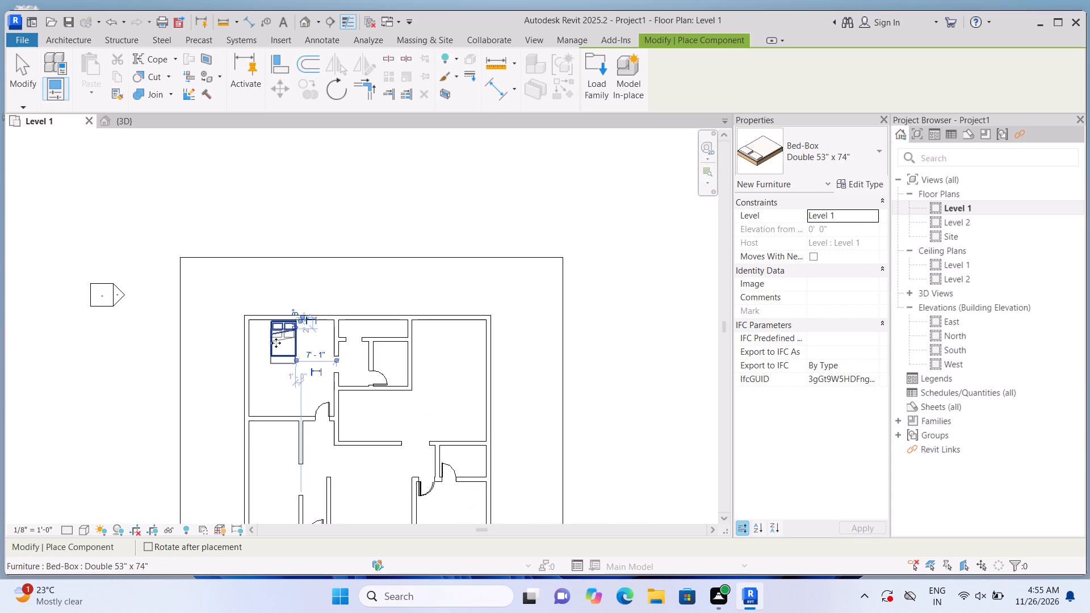
scroll(276, 343, down, 3)
key(space)
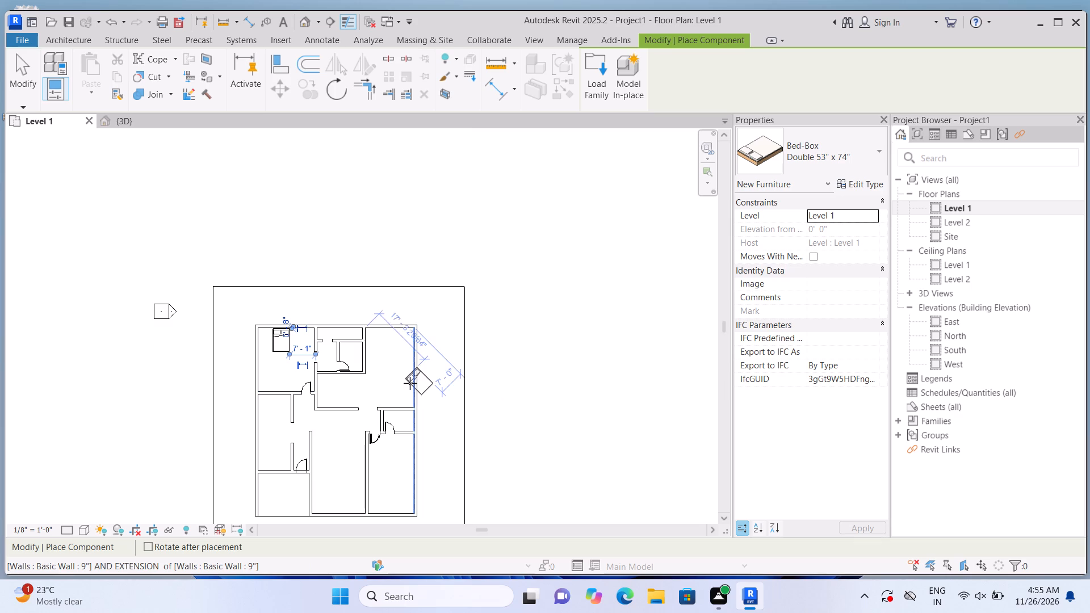
key(space)
key(space)
key(space)
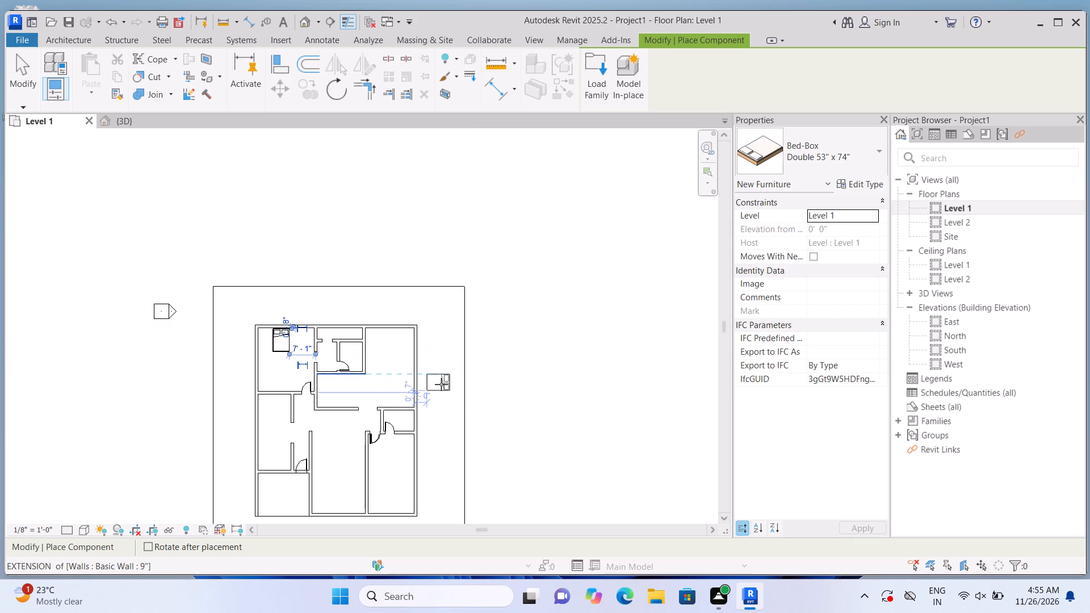
scroll(386, 473, up, 6)
middle_drag(384, 452, 381, 352)
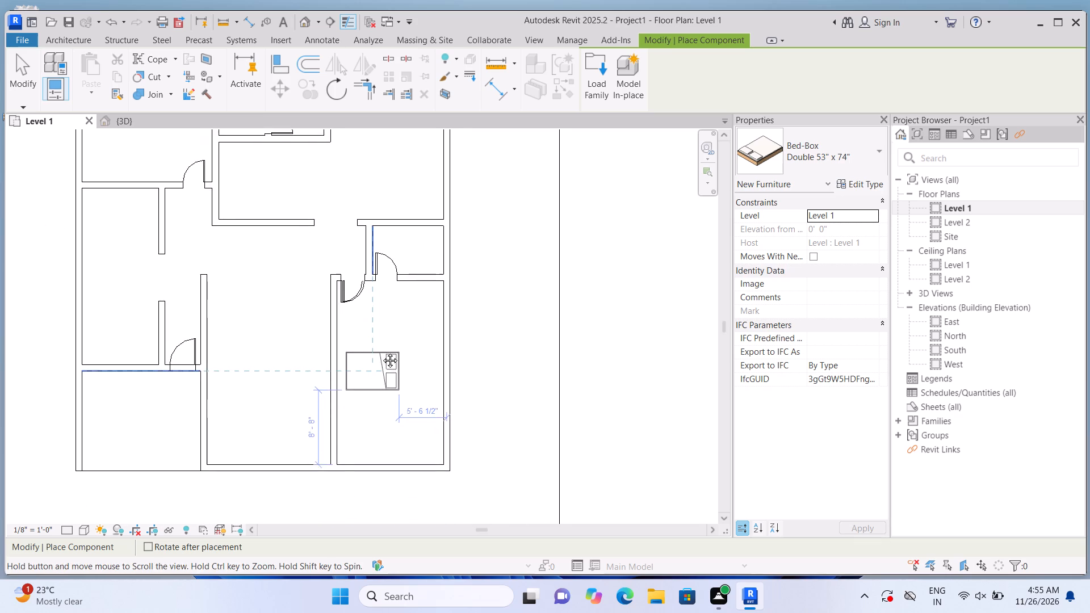
middle_drag(381, 352, 381, 349)
scroll(405, 409, up, 5)
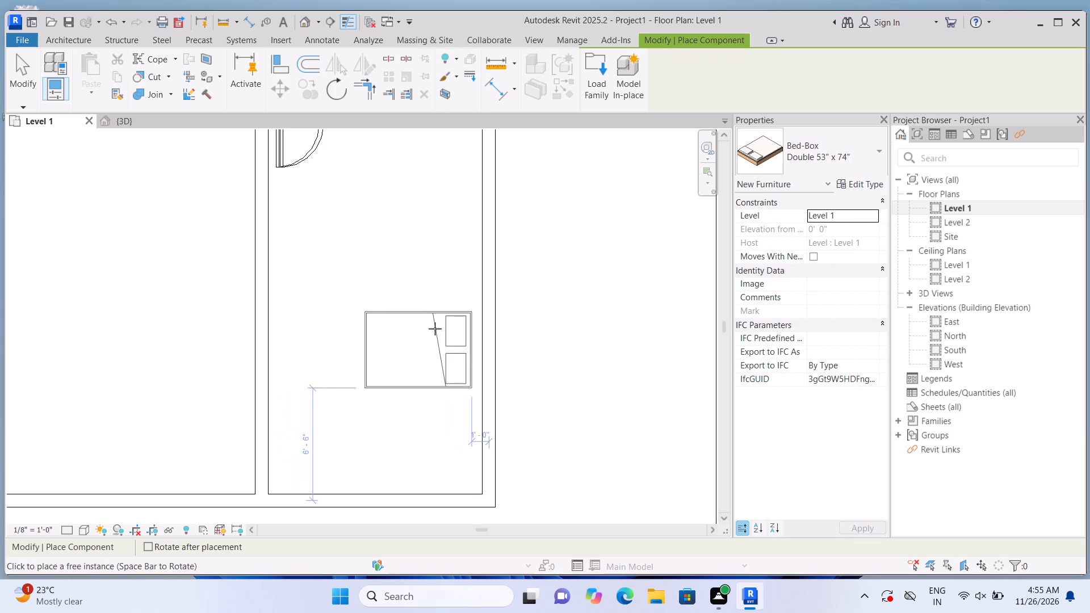
scroll(435, 330, up, 4)
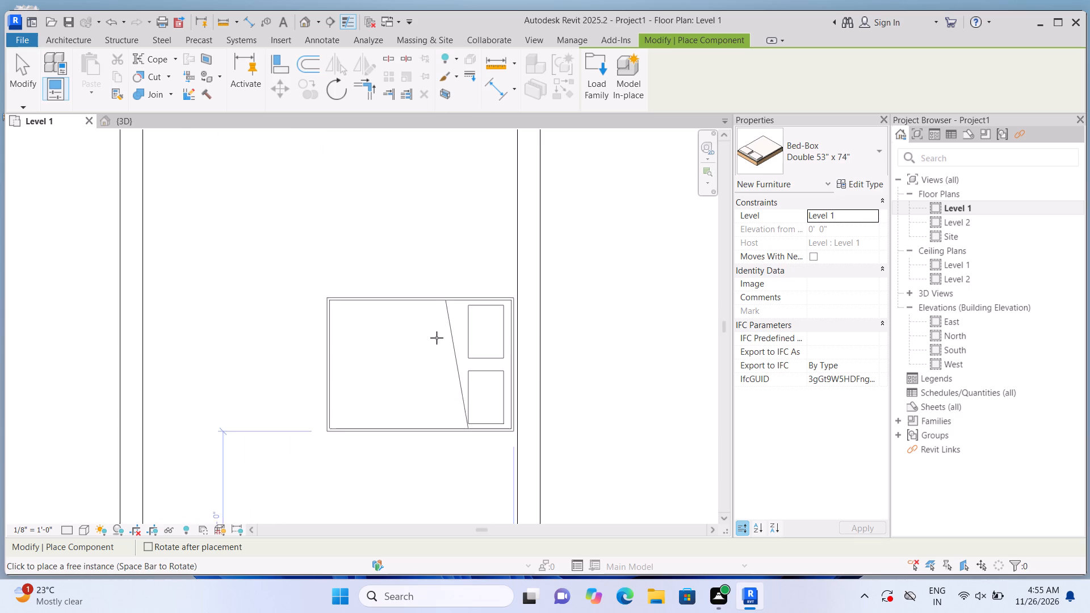
click(438, 348)
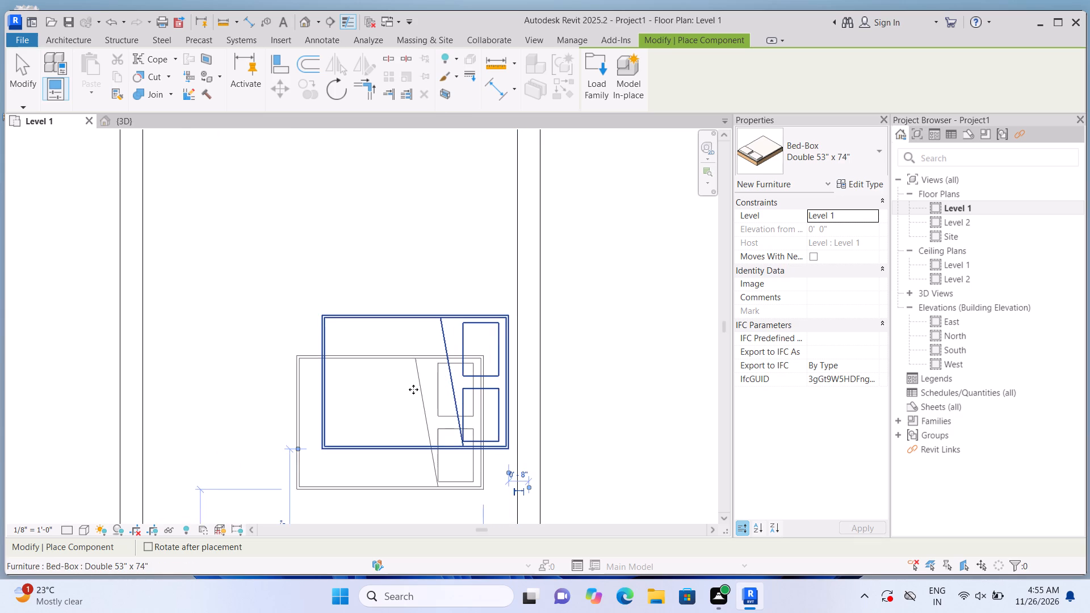
key(Escape)
key(Escape)
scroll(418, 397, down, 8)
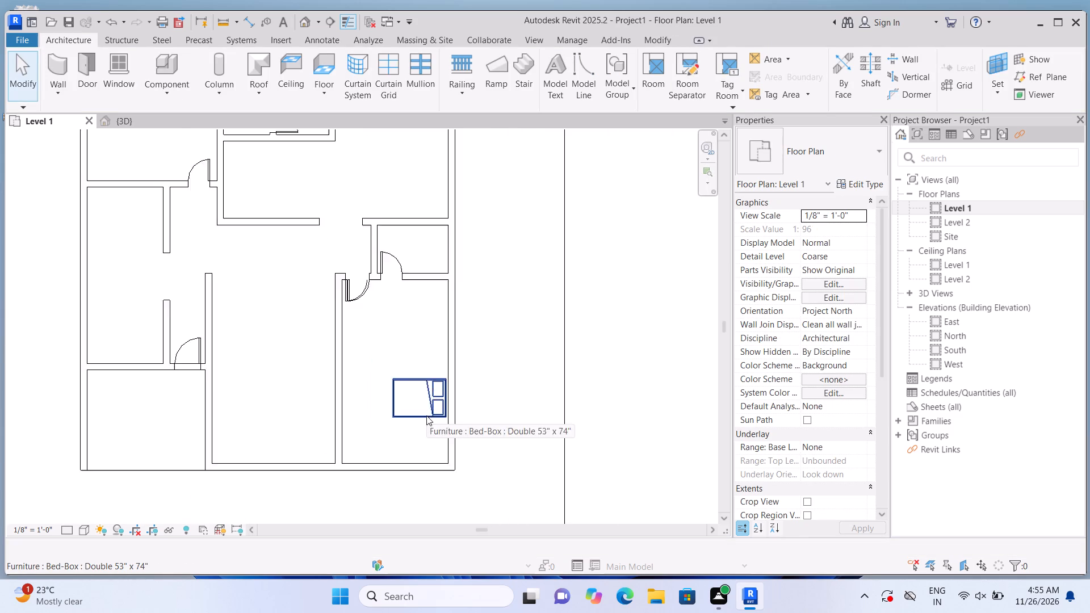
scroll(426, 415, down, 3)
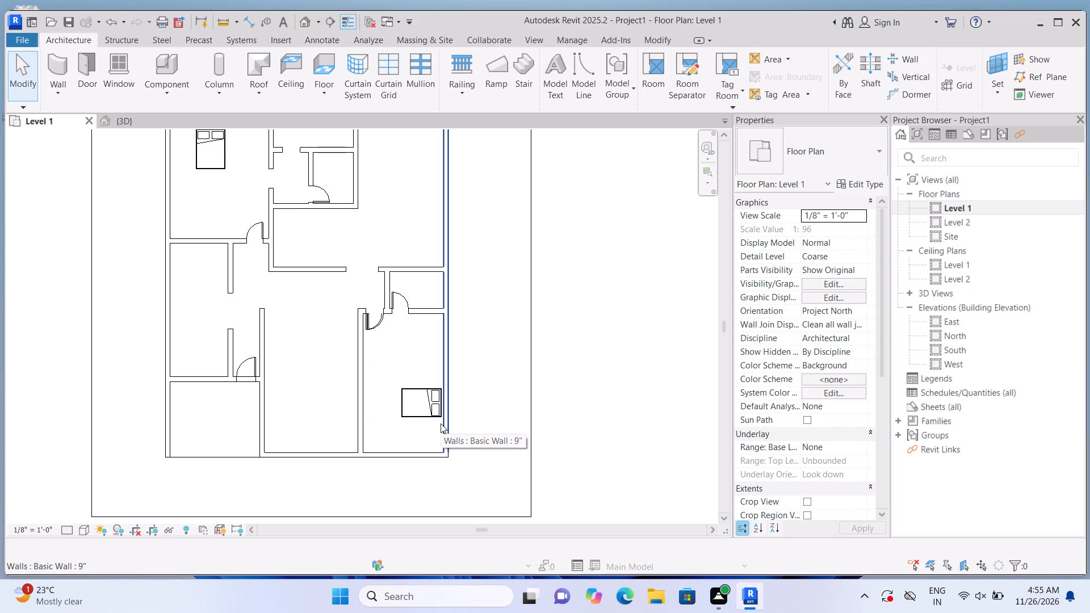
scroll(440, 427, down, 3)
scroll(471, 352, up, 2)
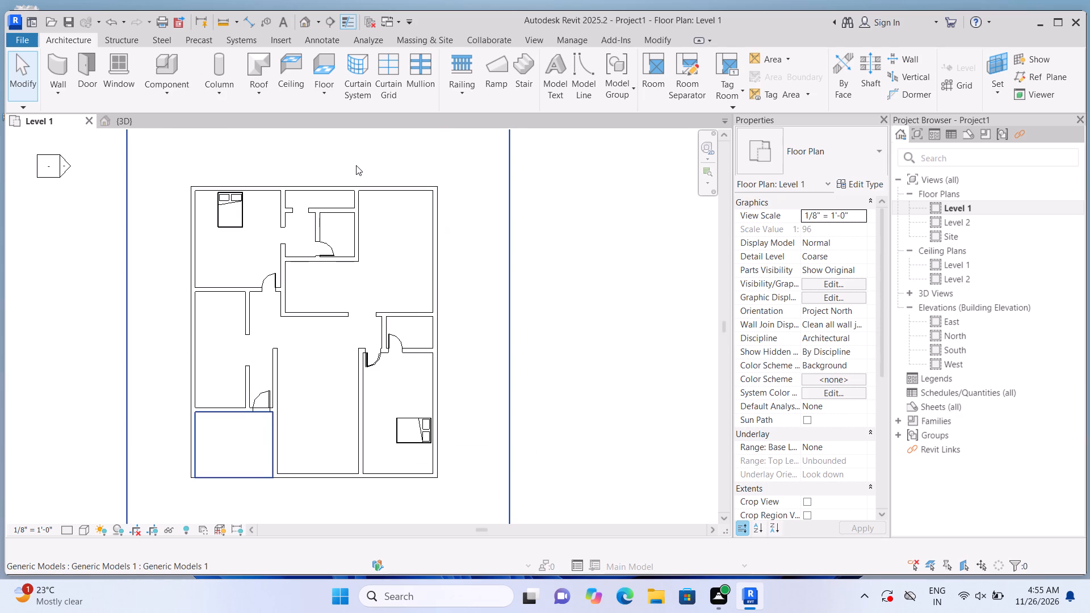
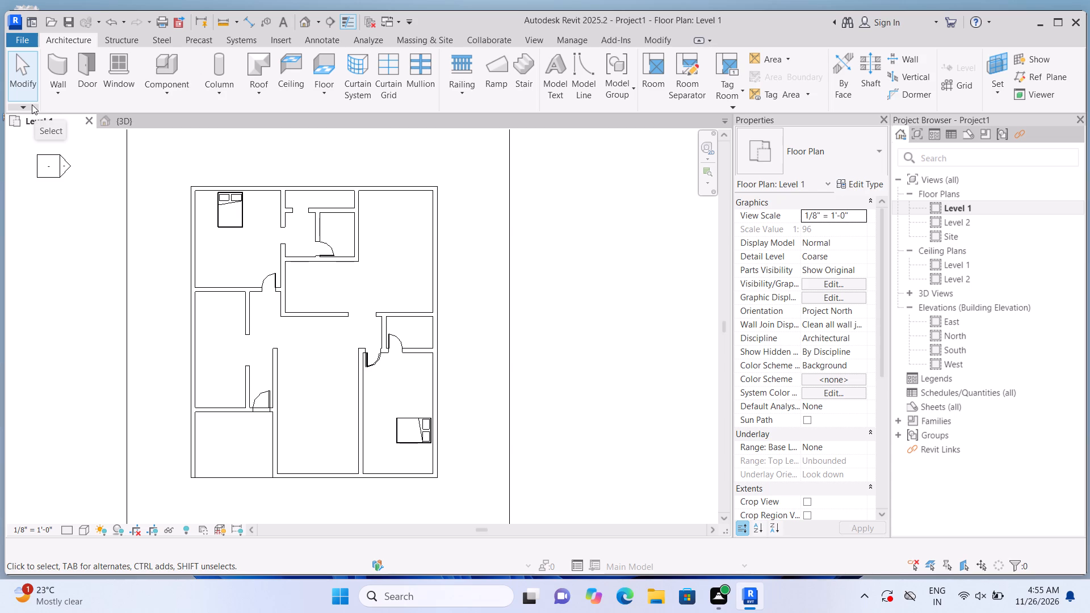
Load the Furniture_System-Storage-Cabinet-2_Drawer family from the Storage folder of the US Furniture System library for component placement.
click(153, 68)
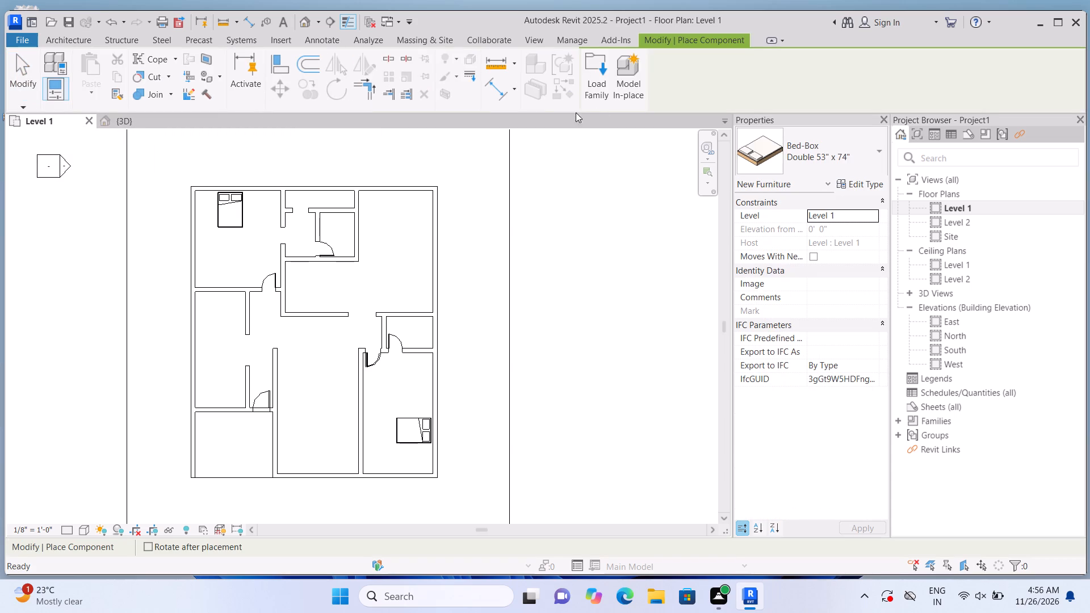
click(592, 88)
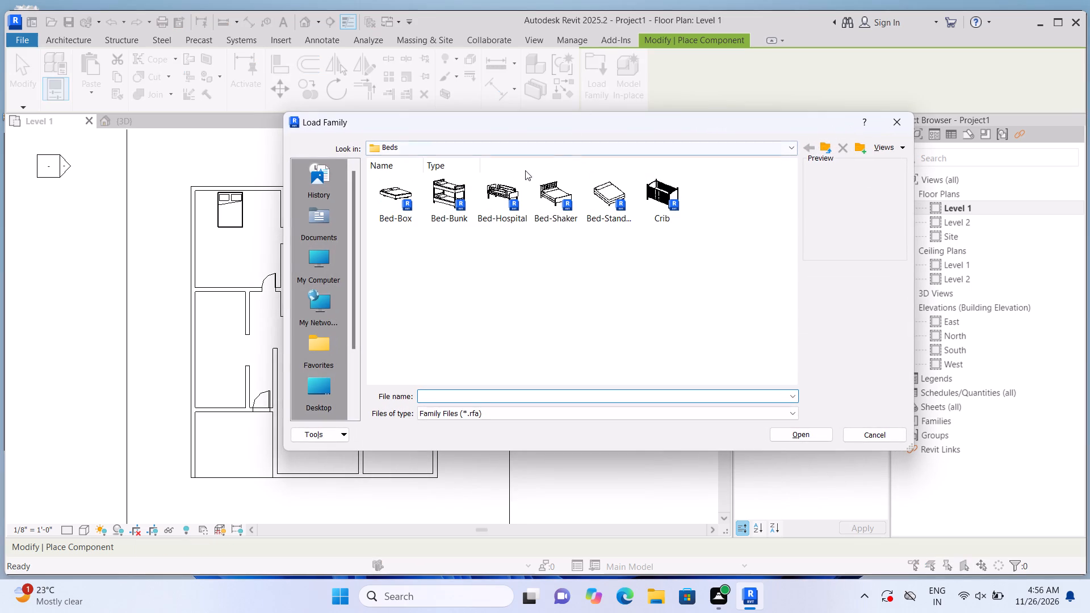
double_click(820, 150)
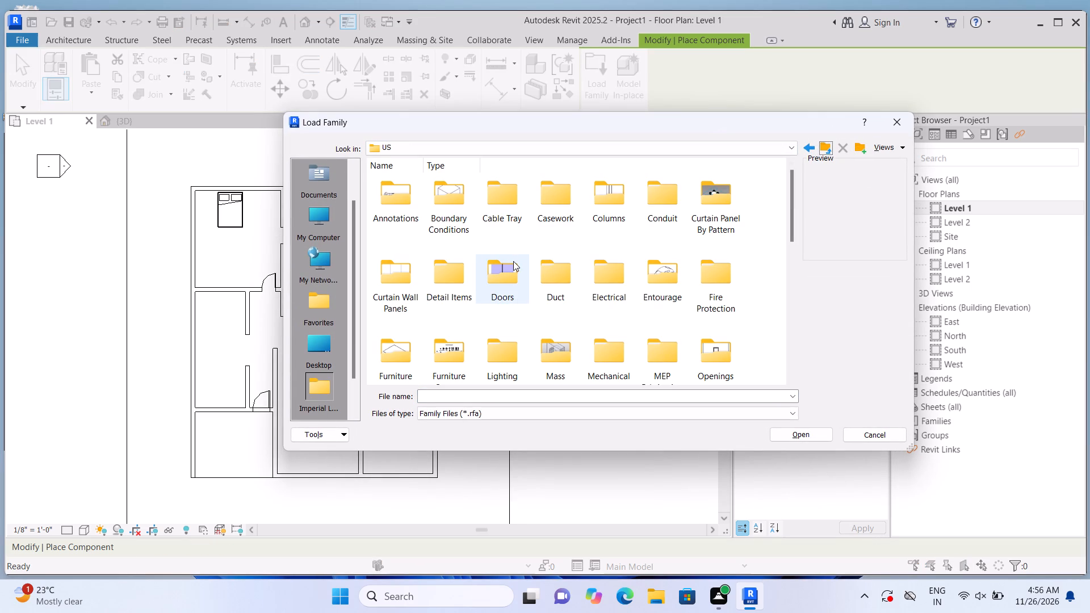
double_click(447, 211)
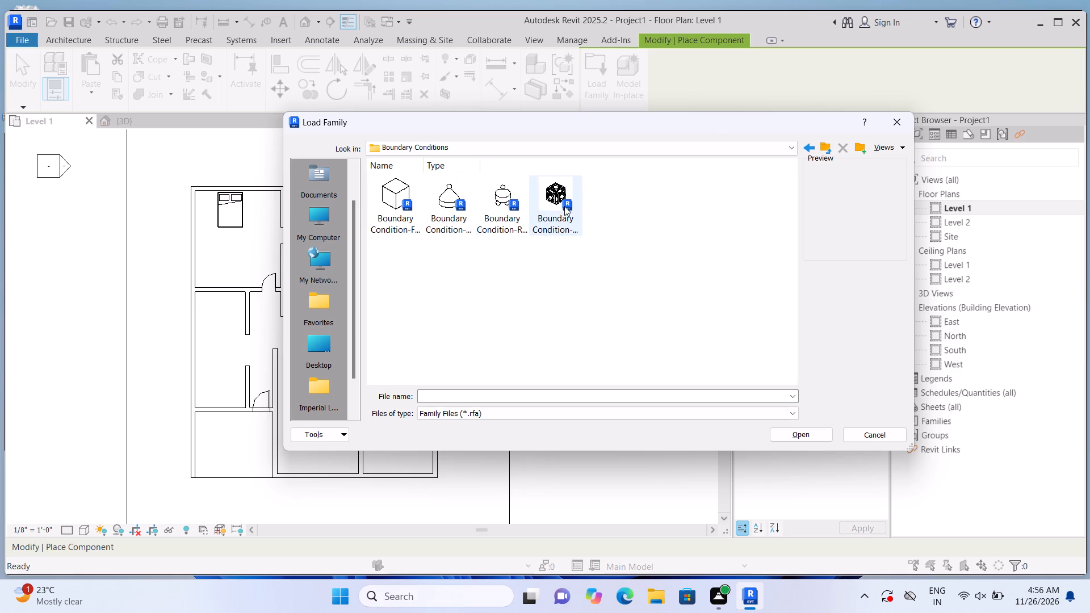
double_click(831, 149)
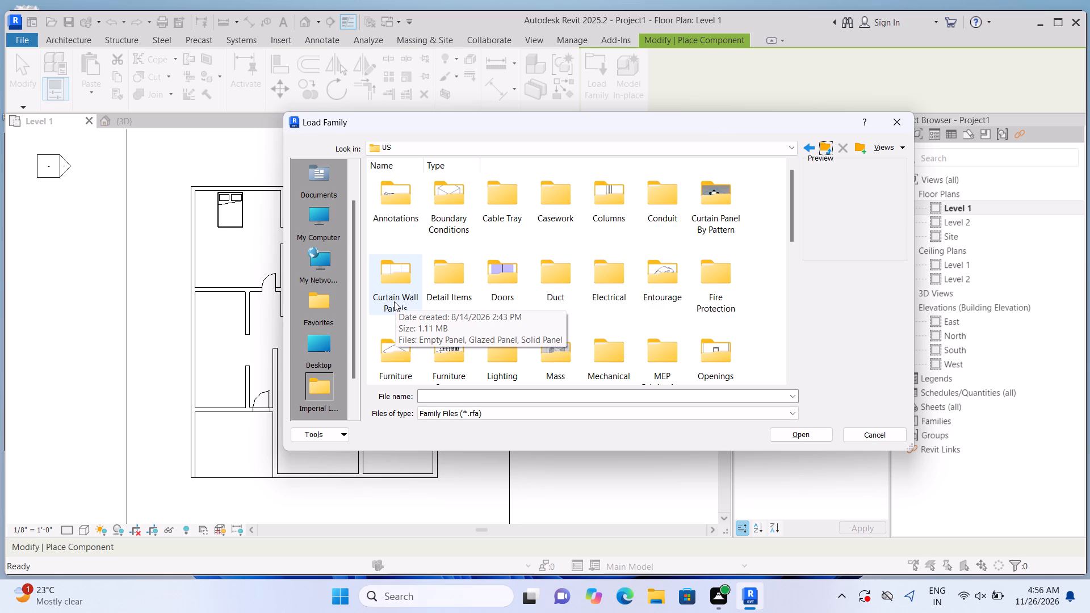
double_click(455, 340)
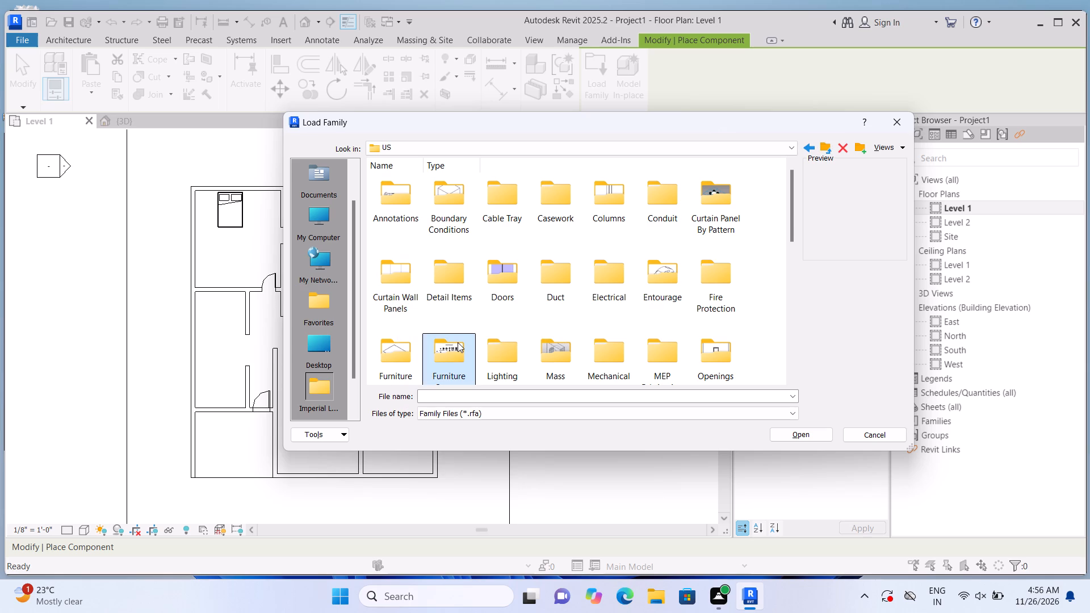
triple_click(450, 358)
double_click(450, 358)
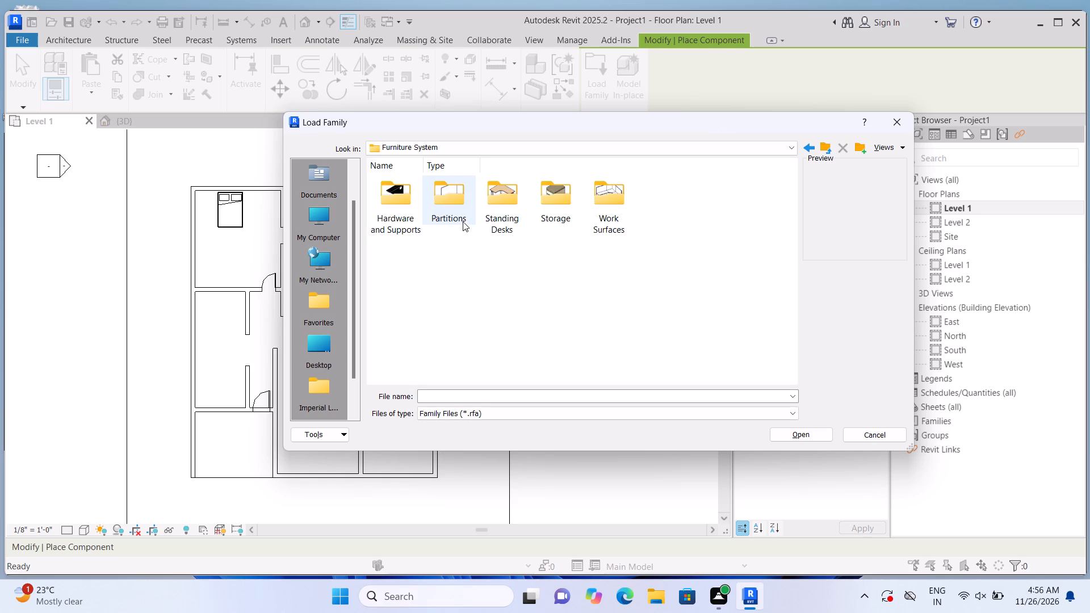
double_click(556, 196)
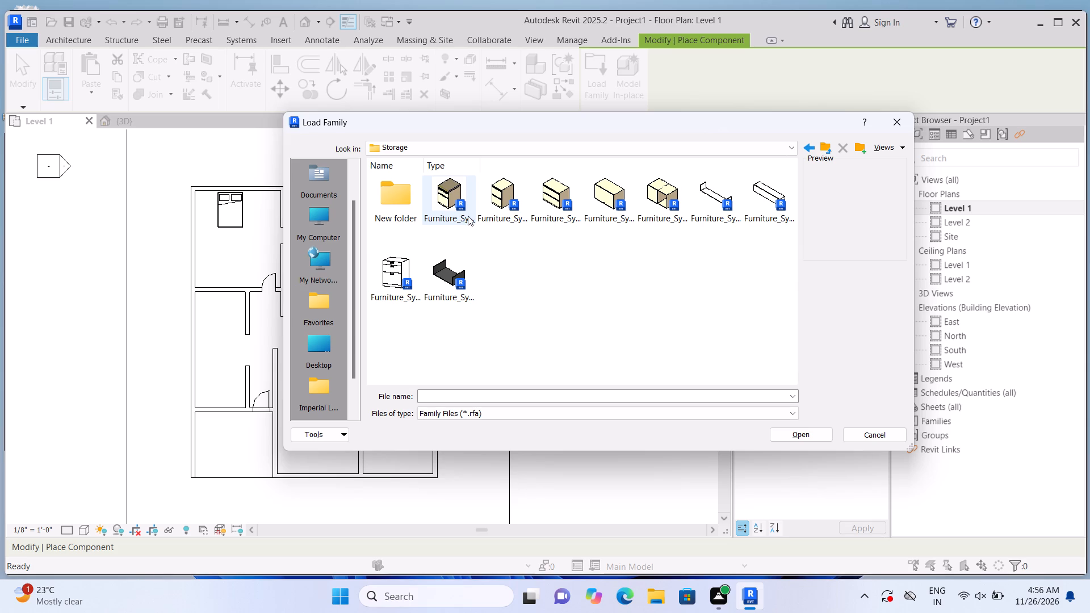
click(468, 213)
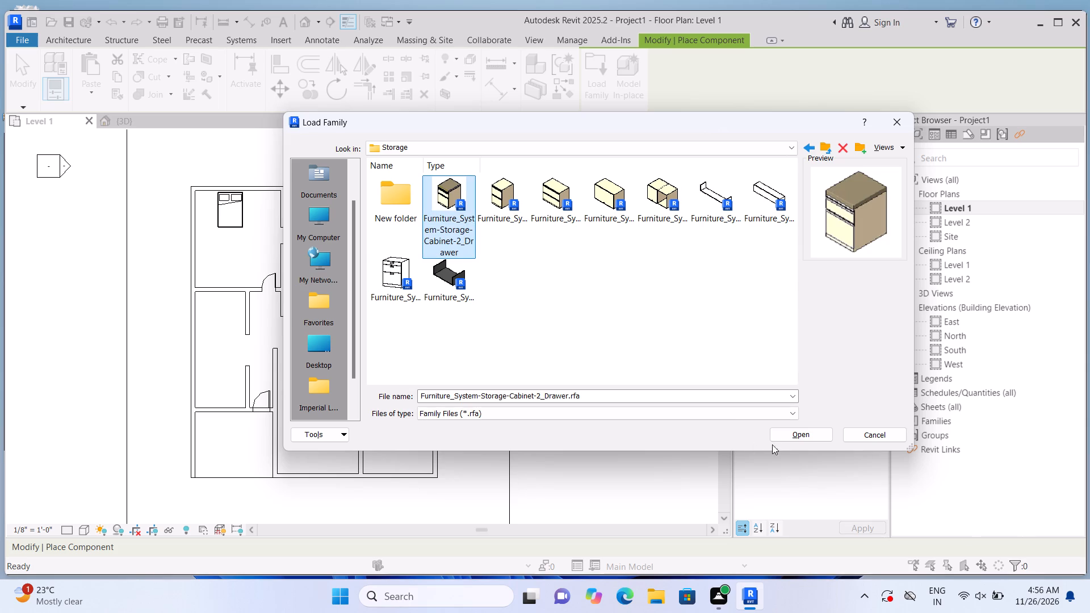
click(779, 437)
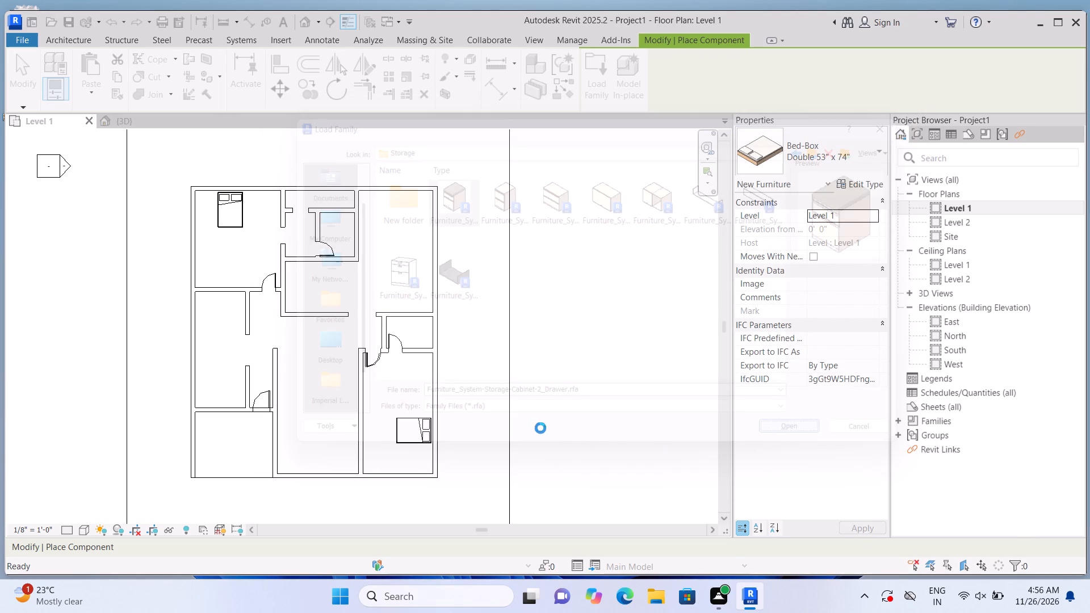
Place a 15" x 22" x 21" two-drawer cabinet east of the northwest bed's headboard, about 0'-8" from the north wall's centerline.
scroll(496, 379, up, 2)
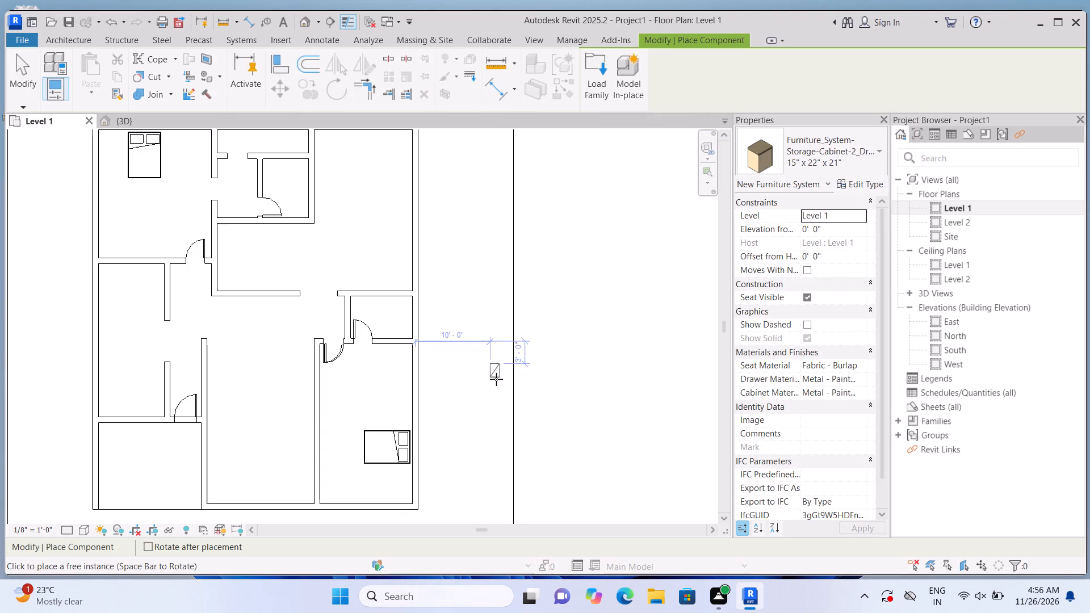
scroll(345, 343, down, 2)
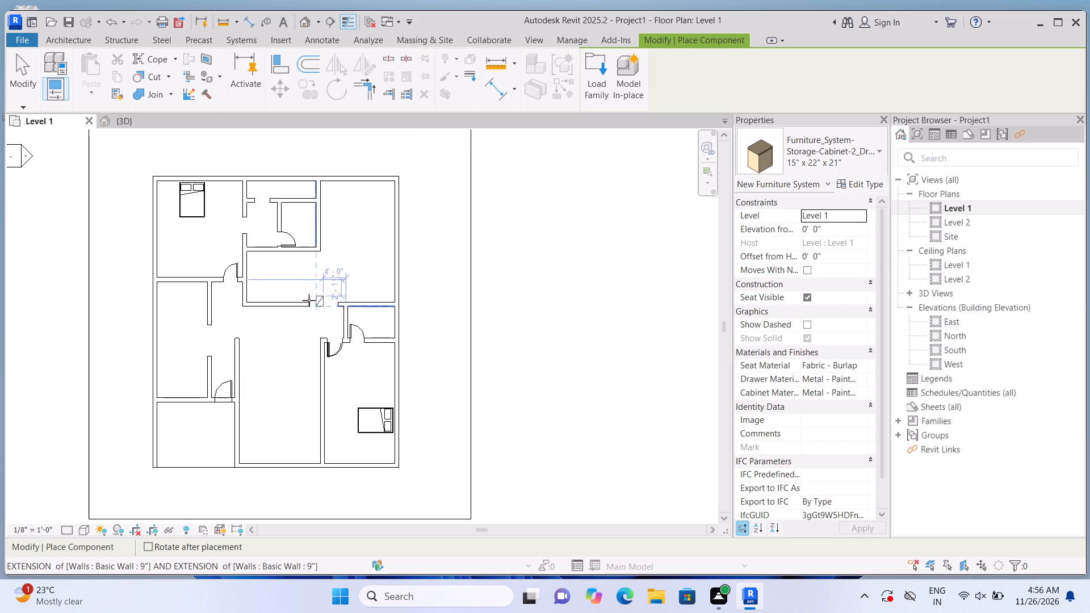
scroll(176, 170, up, 2)
scroll(218, 191, up, 7)
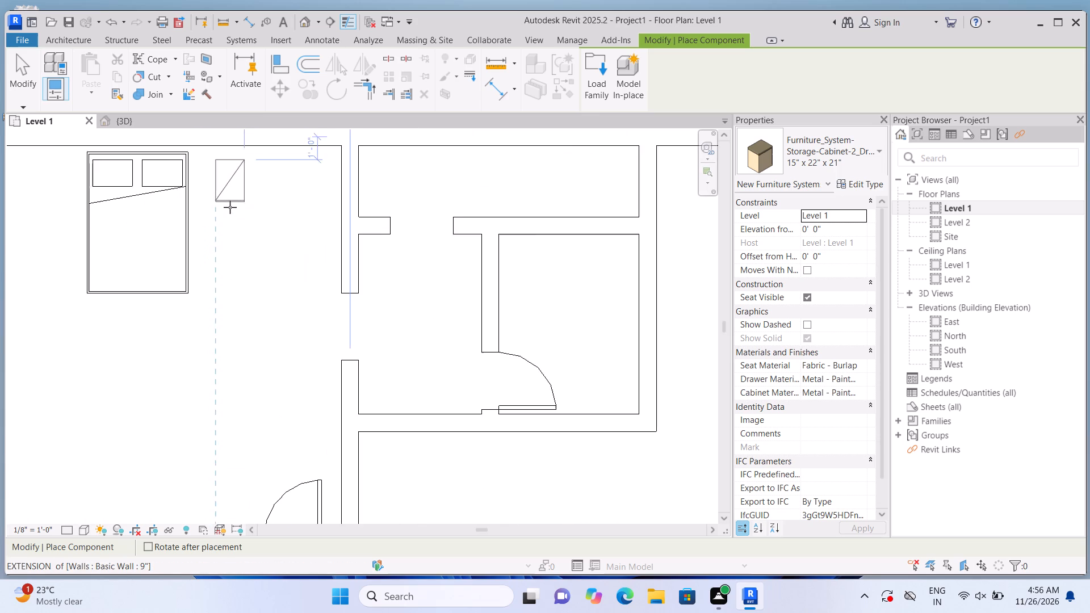
scroll(230, 207, up, 2)
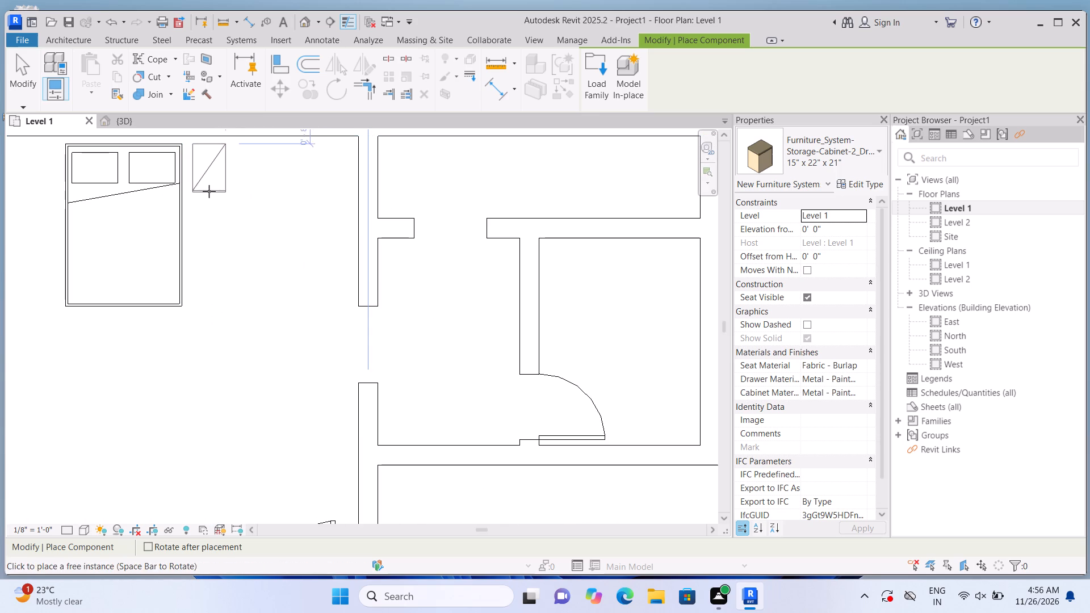
click(206, 192)
Place a second two-drawer cabinet west of the northwest bed's headboard, aligned with the first and about 0'-8" from the north wall's centerline.
scroll(251, 220, down, 2)
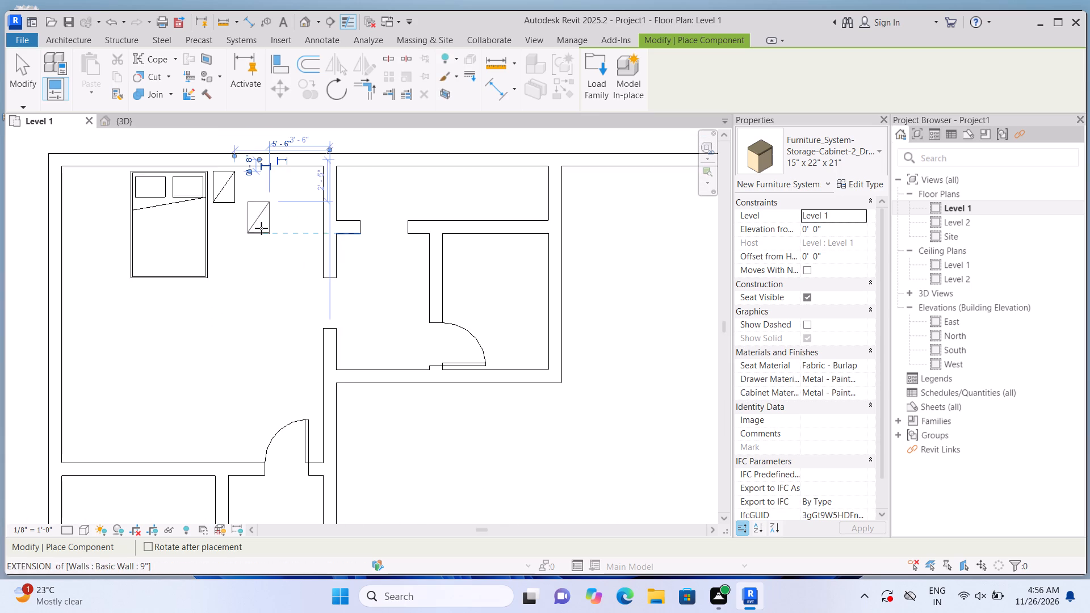
scroll(261, 228, down, 2)
scroll(108, 211, up, 7)
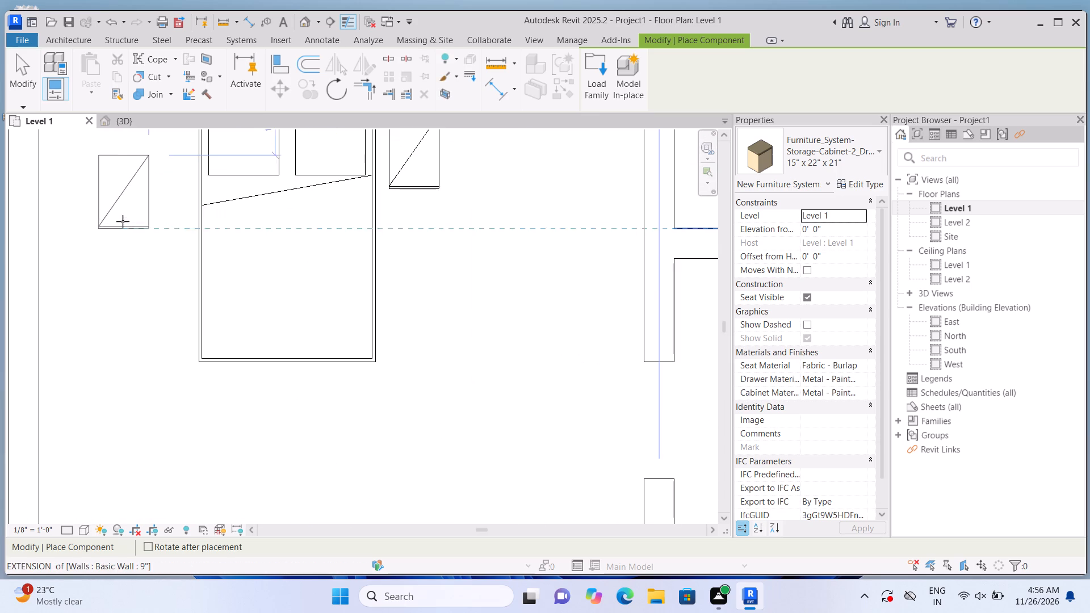
scroll(127, 220, down, 1)
middle_drag(128, 222, 140, 324)
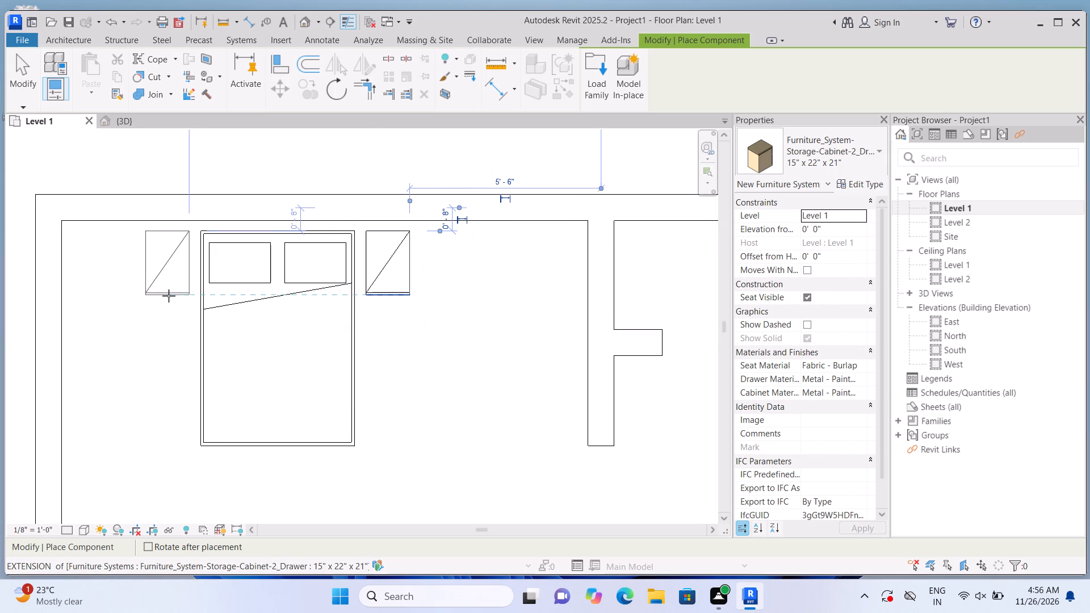
click(171, 293)
Place a two-drawer cabinet just north of the southeast bed's pillows, rotated with its back to the east wall and drawers facing west.
scroll(160, 334, down, 8)
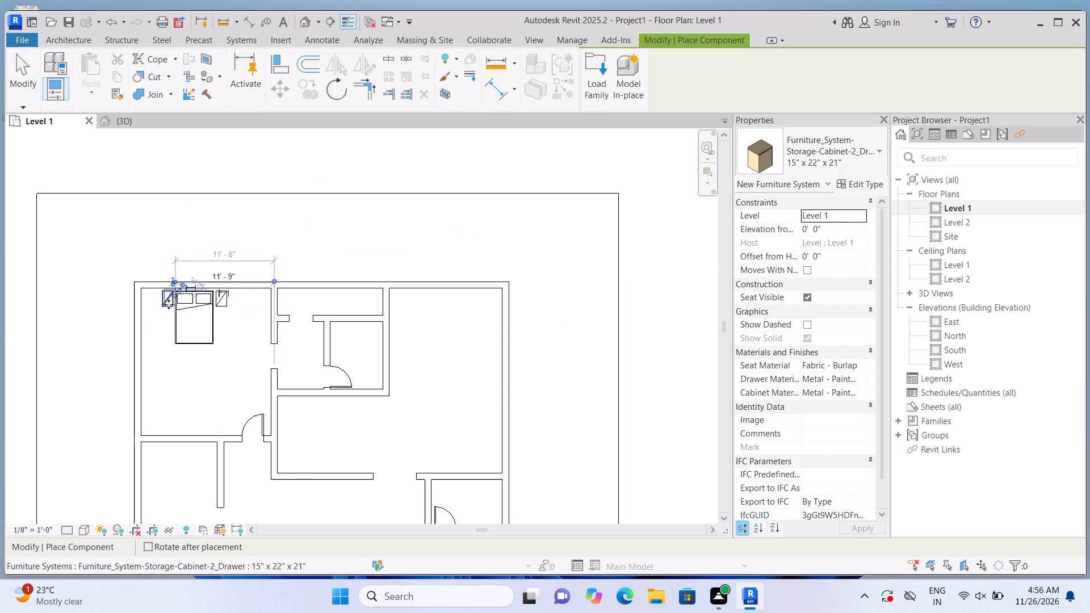
scroll(169, 304, down, 9)
scroll(361, 423, up, 7)
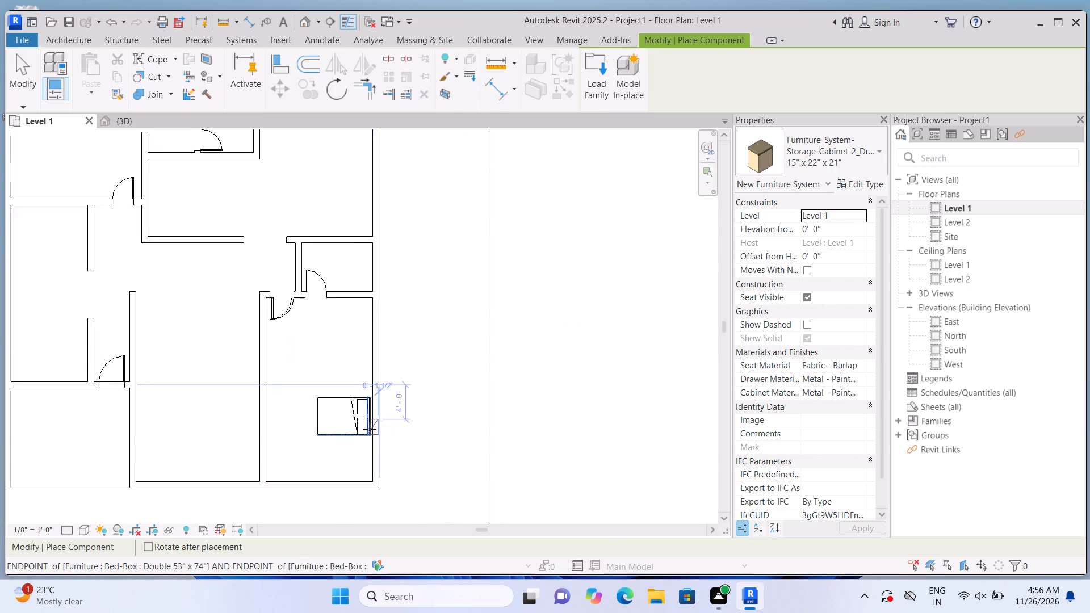
scroll(370, 429, up, 5)
key(space)
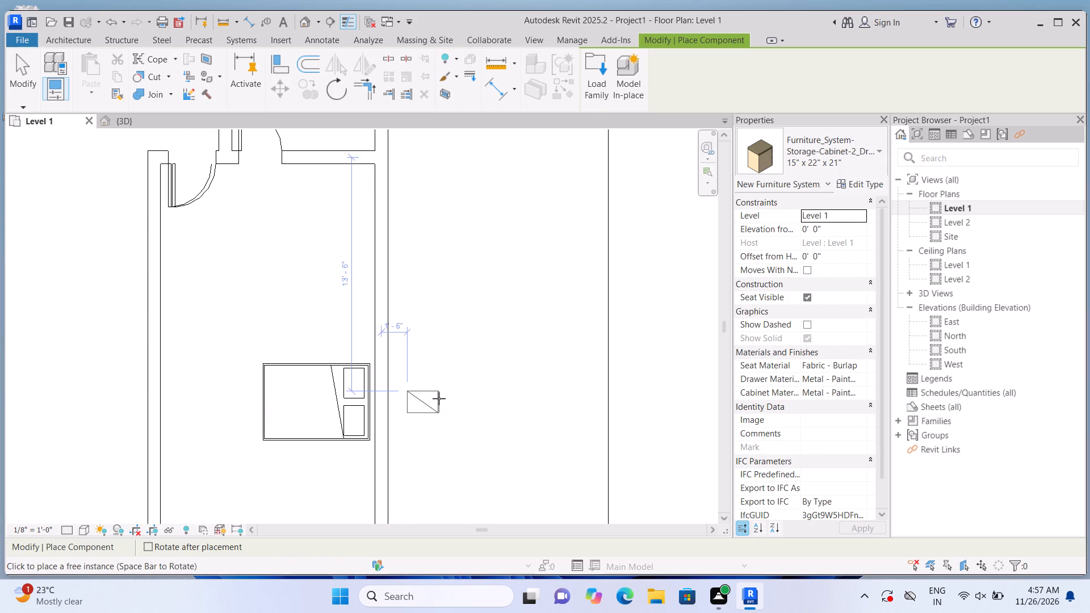
scroll(364, 333, up, 10)
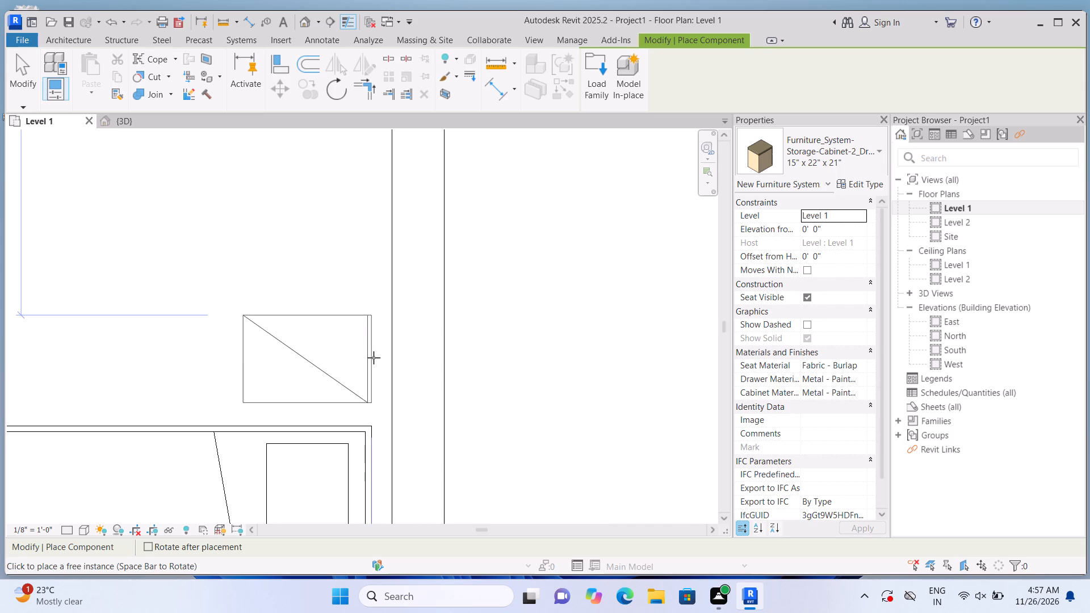
key(space)
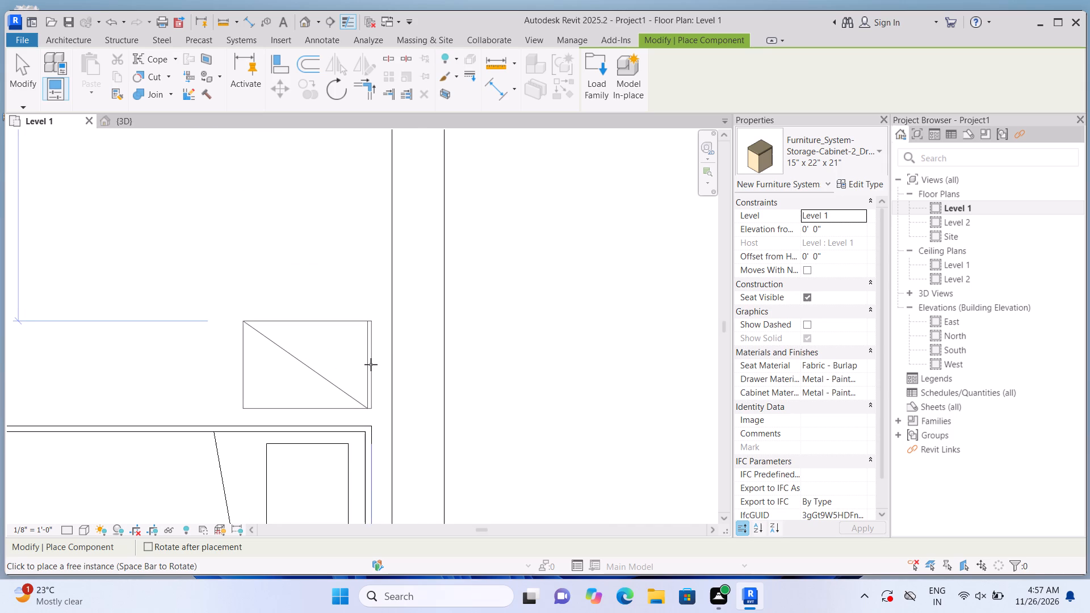
key(space)
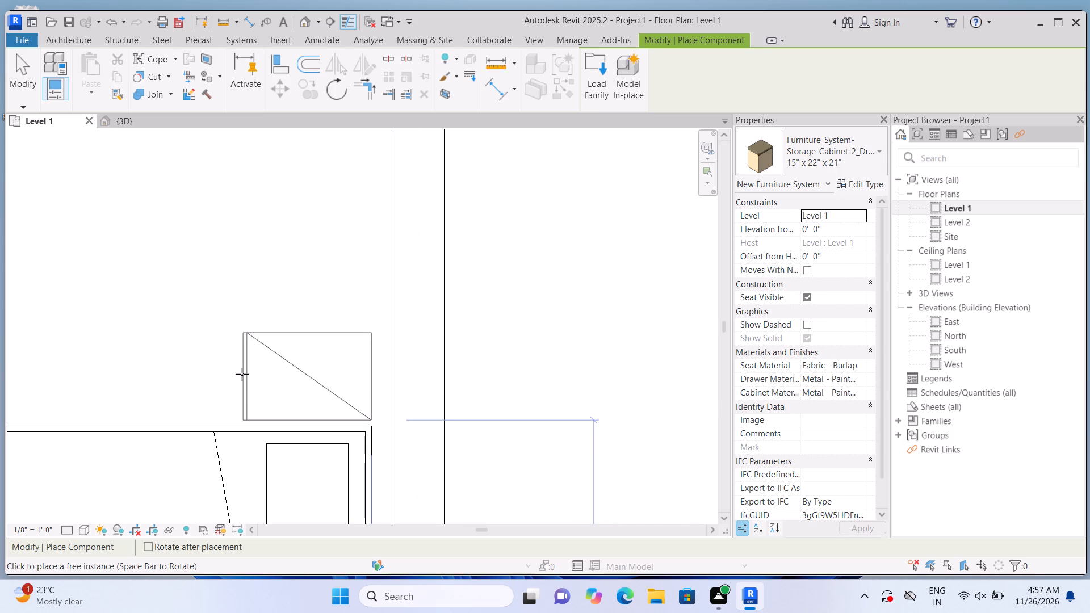
click(242, 374)
Place another two-drawer cabinet just south of the southeast bed's pillows, its drawers facing west, and end component placement.
scroll(274, 341, down, 8)
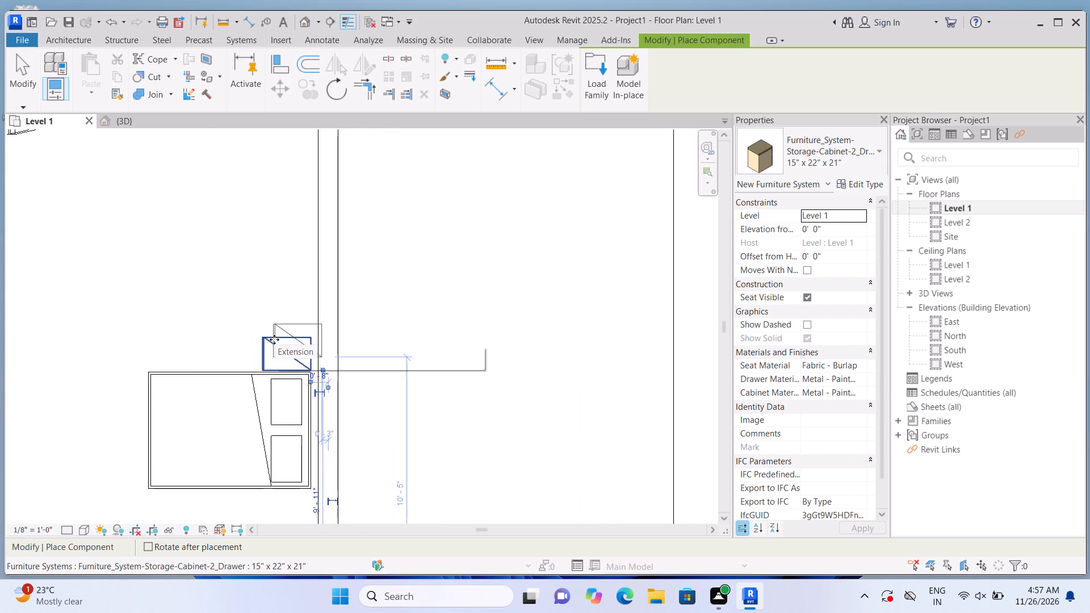
scroll(274, 339, down, 3)
scroll(263, 454, up, 13)
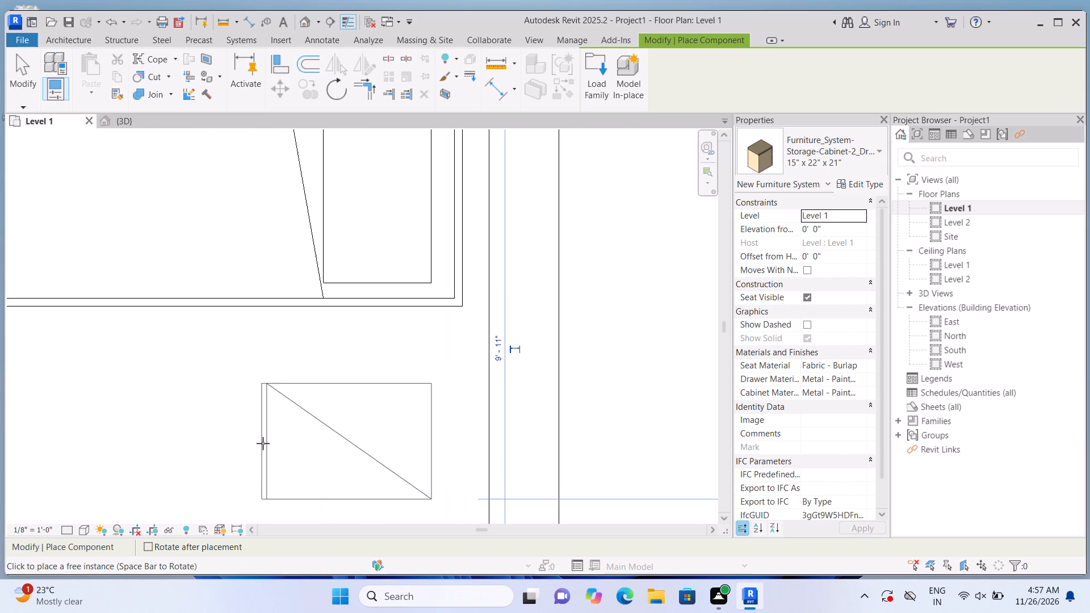
click(308, 376)
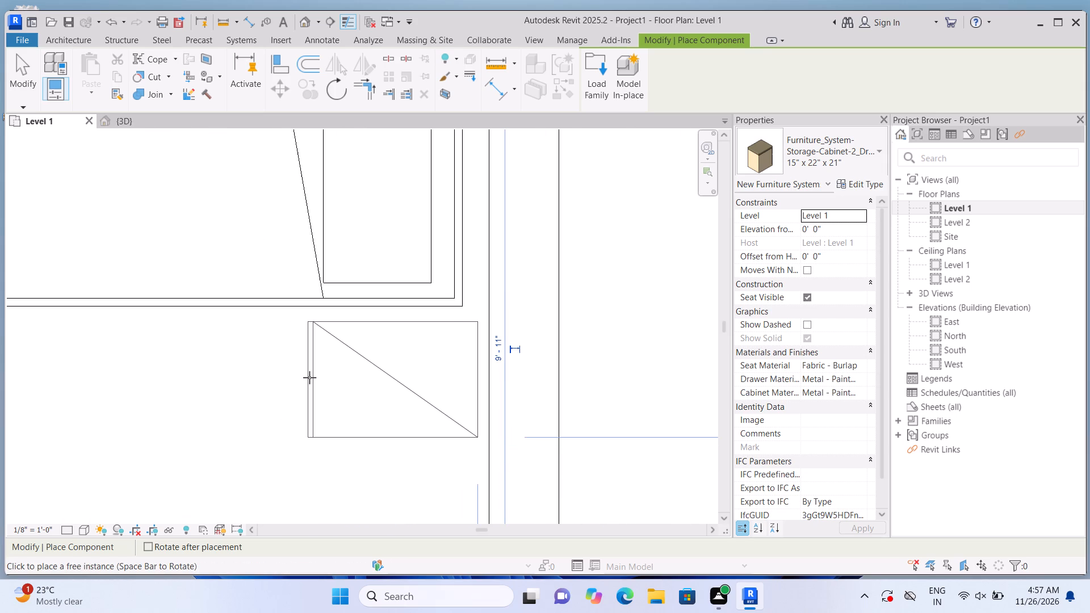
scroll(307, 434, down, 19)
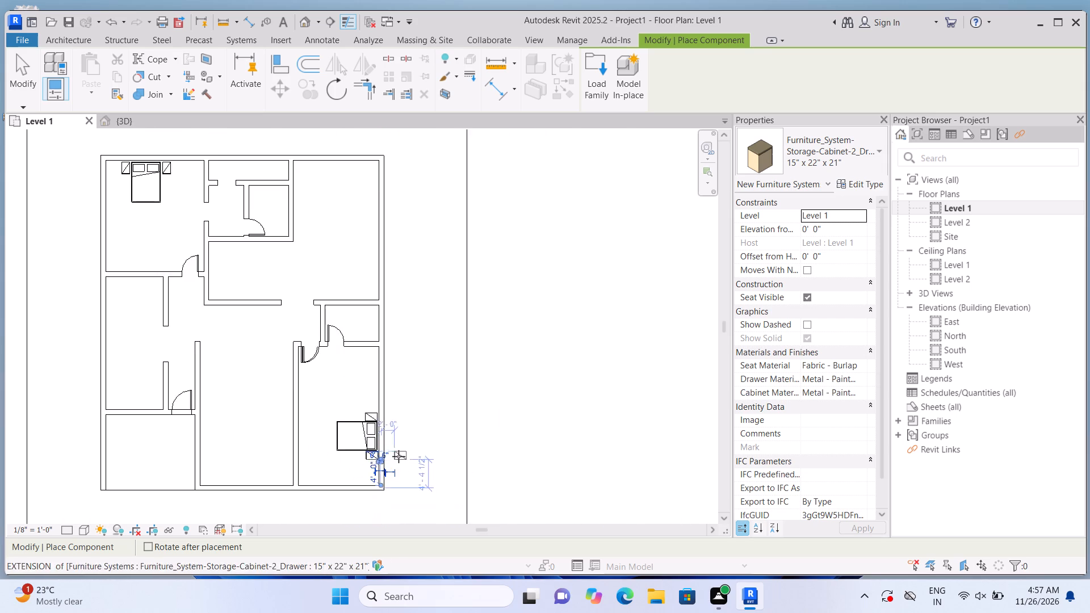
scroll(399, 456, down, 3)
scroll(269, 255, up, 10)
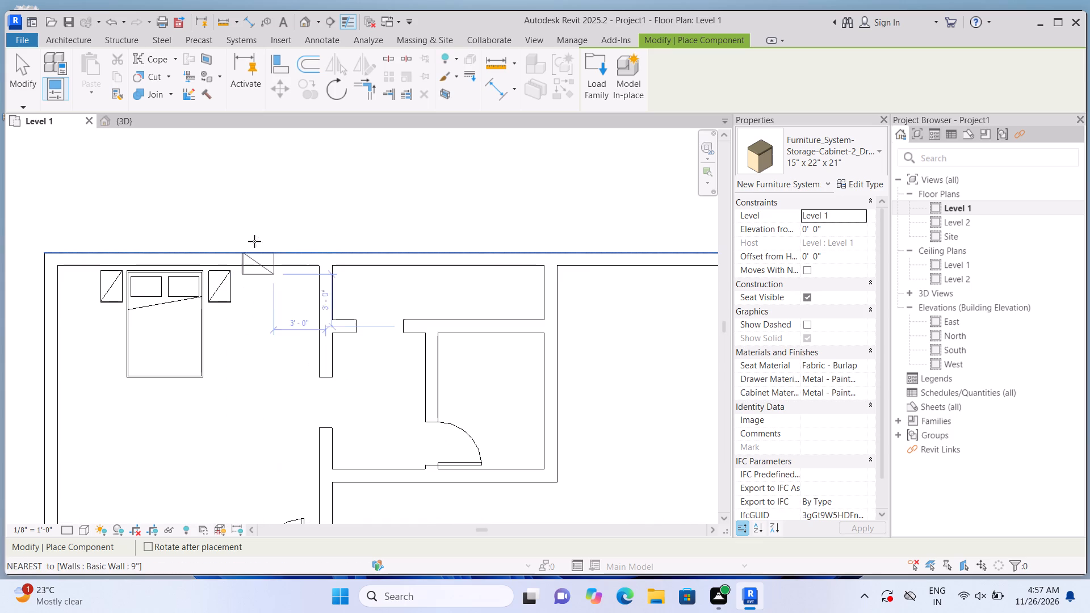
key(Escape)
key(Escape)
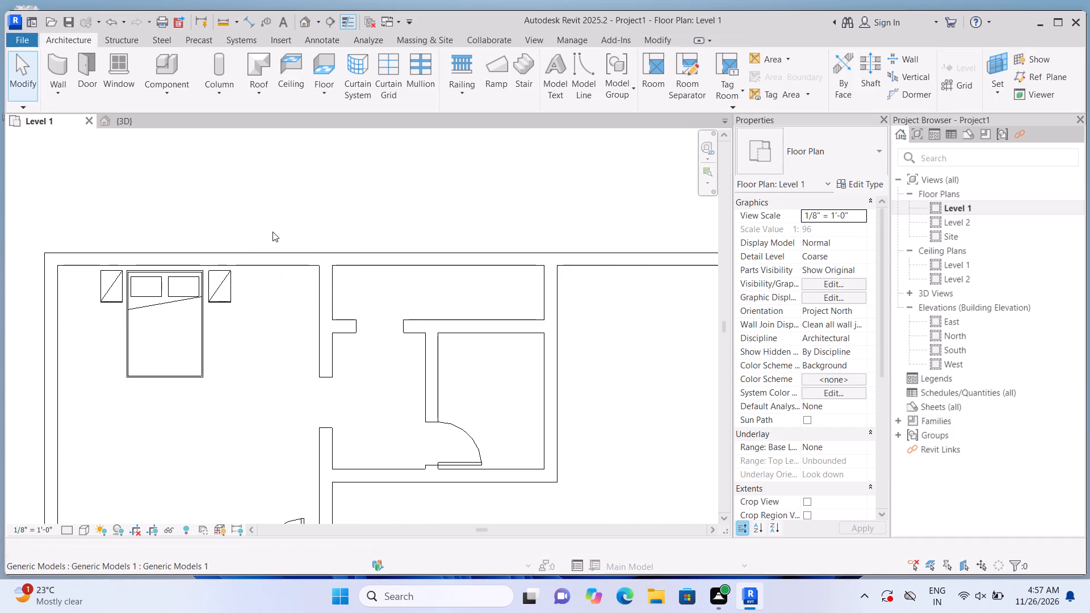
Open the 3D view and examine the furnished bedrooms and the overall house model.
click(303, 24)
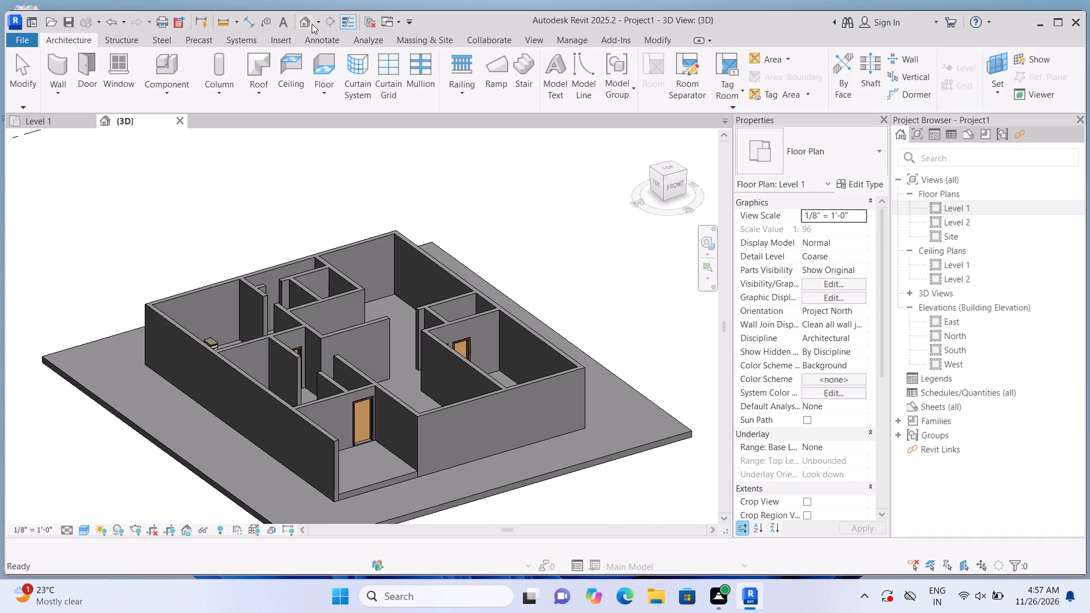
scroll(377, 321, up, 2)
scroll(251, 383, up, 5)
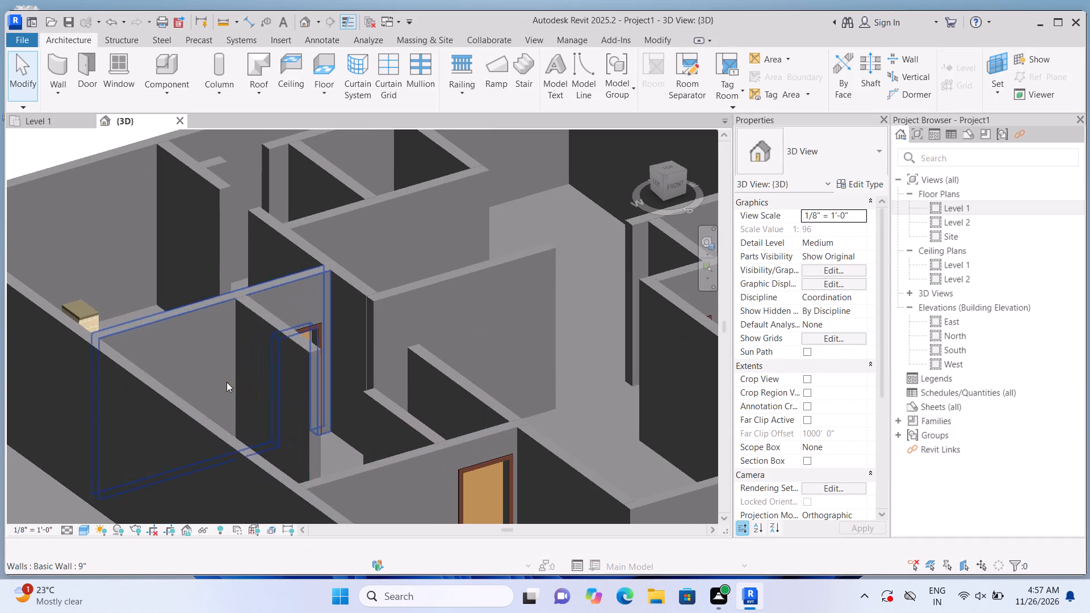
middle_click(309, 312)
scroll(324, 309, down, 10)
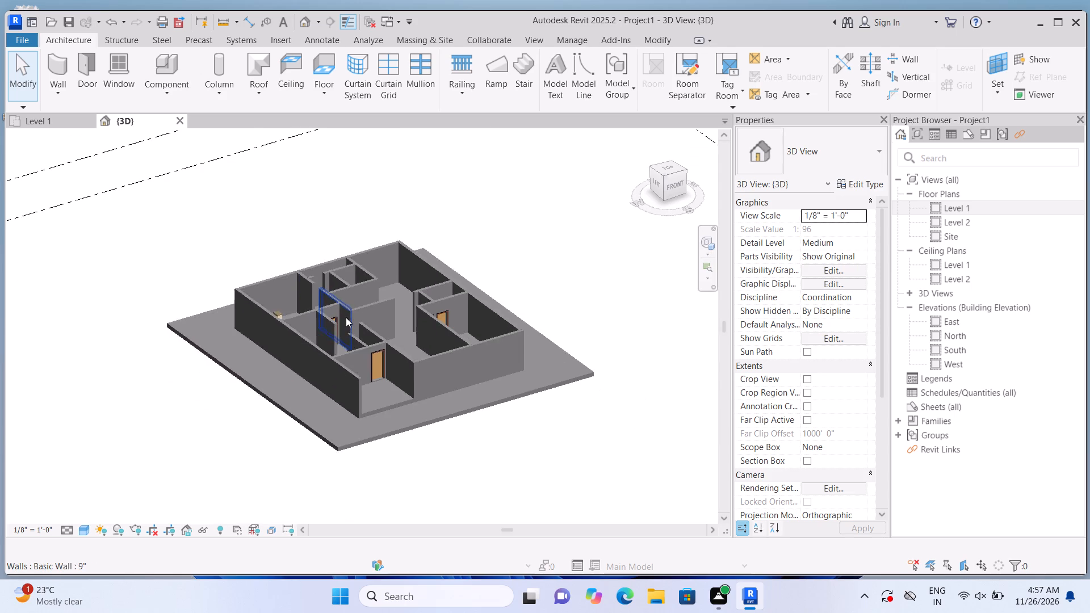
scroll(387, 457, up, 3)
scroll(531, 430, down, 1)
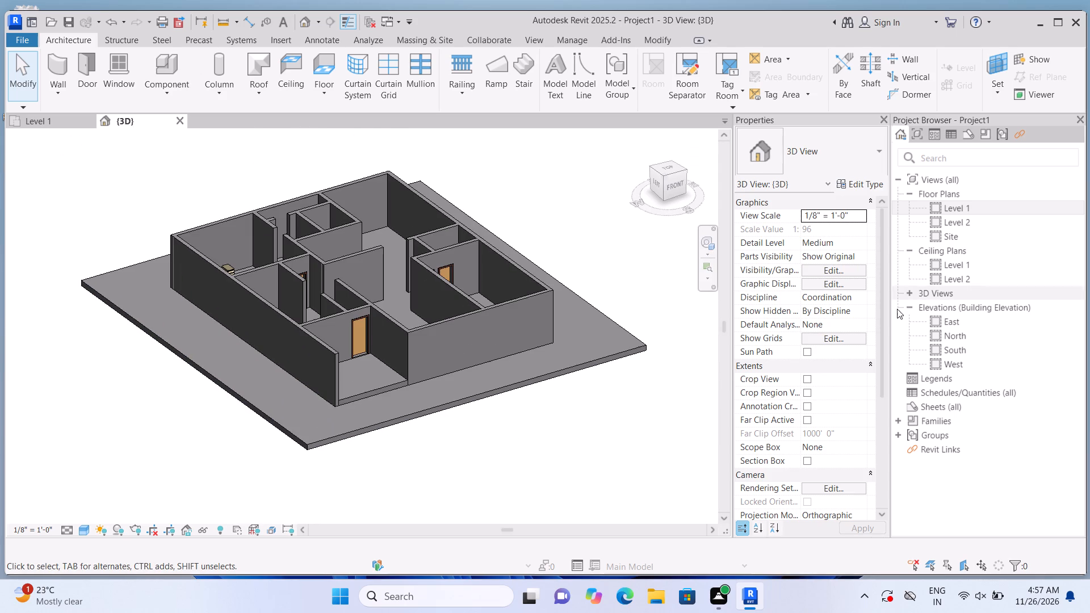
Return to the Level 1 floor plan and examine the southern rooms, including the open southwest corner room.
double_click(938, 204)
scroll(467, 347, down, 12)
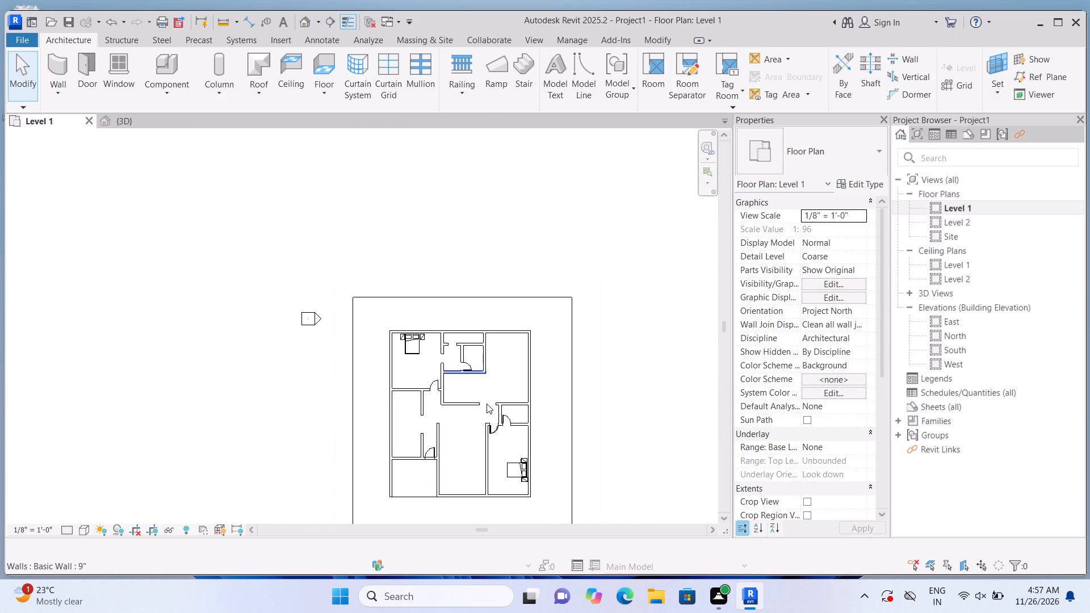
scroll(487, 402, up, 1)
middle_drag(474, 381, 428, 230)
scroll(391, 297, up, 2)
scroll(248, 411, up, 4)
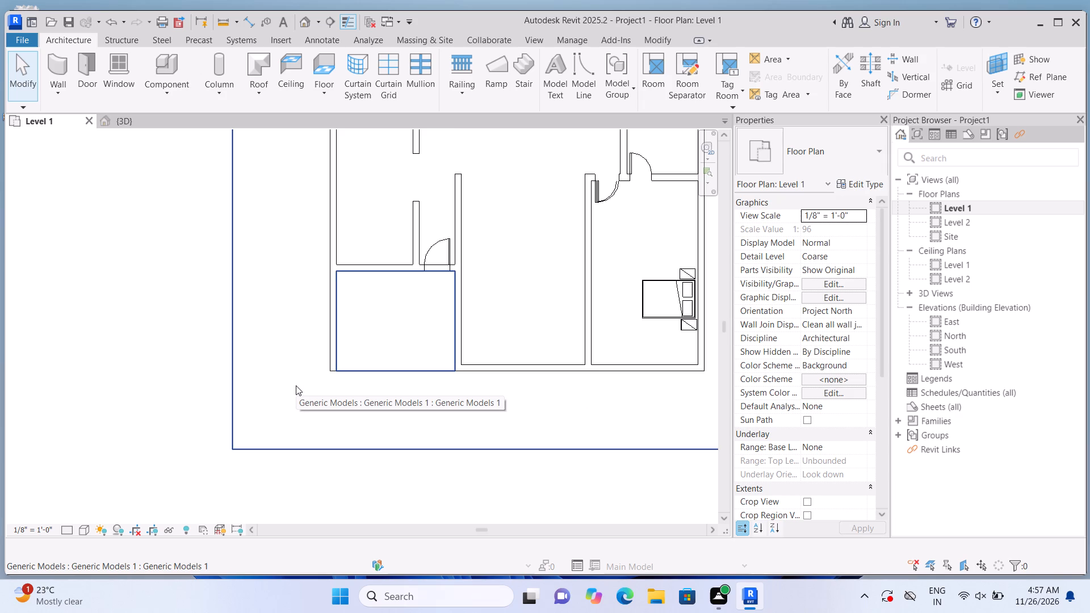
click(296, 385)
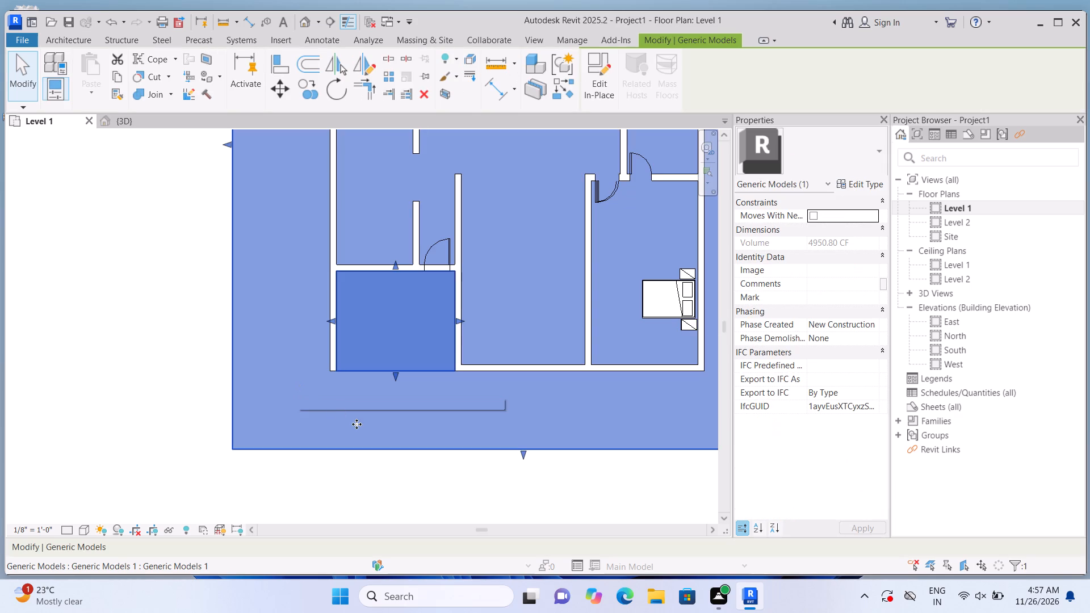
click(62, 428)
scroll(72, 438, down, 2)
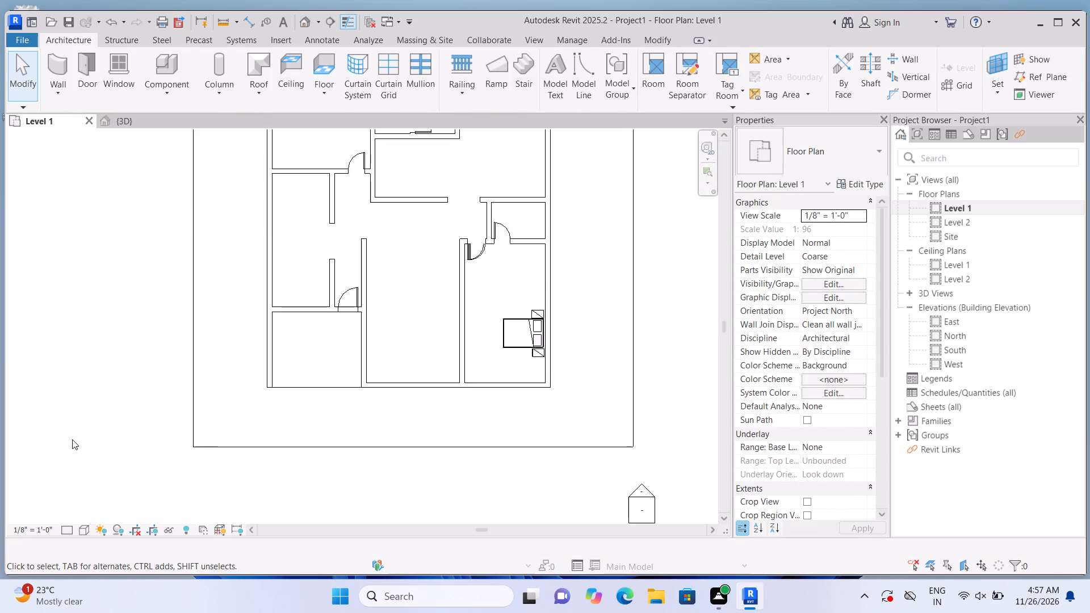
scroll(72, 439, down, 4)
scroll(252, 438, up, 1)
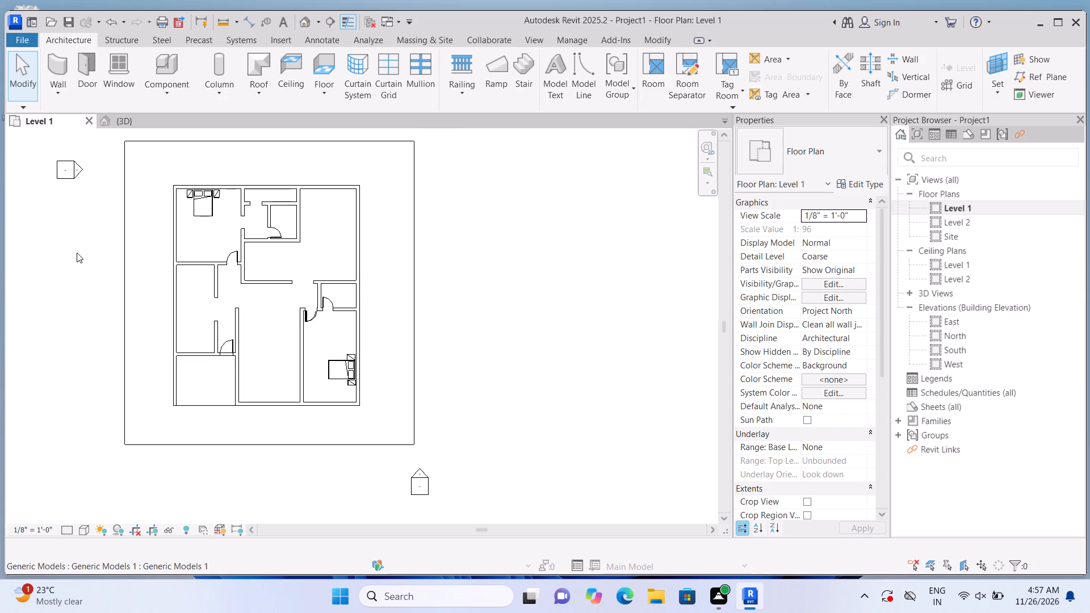
Draw a 2'-0" Curtain Wall 1 segment within the southwest corner room's north wall, starting about 1'-0" west of the partition that meets it.
scroll(158, 322, up, 3)
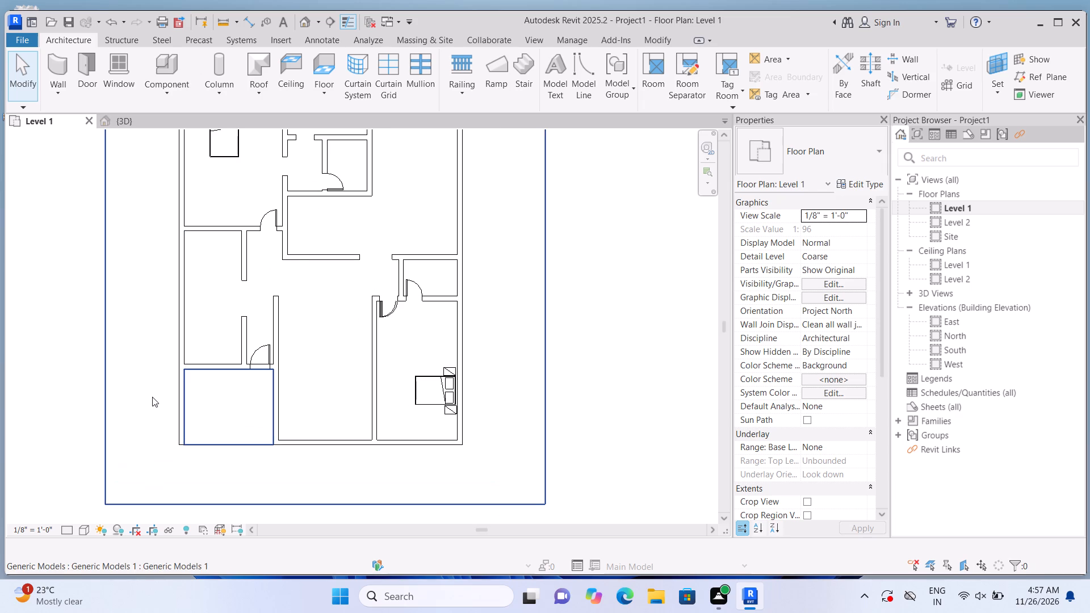
scroll(153, 398, up, 3)
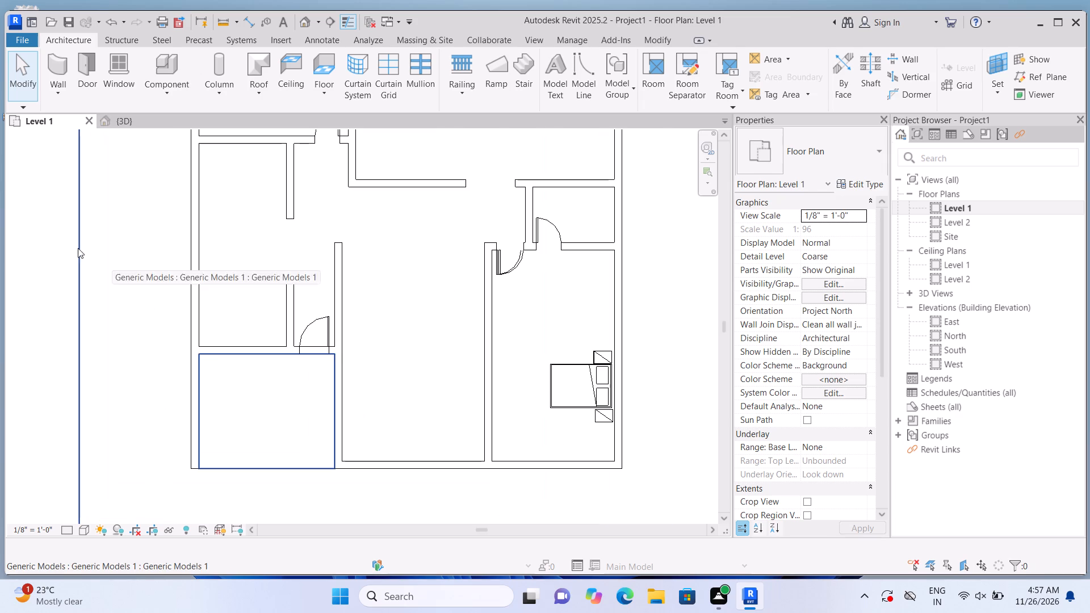
click(52, 69)
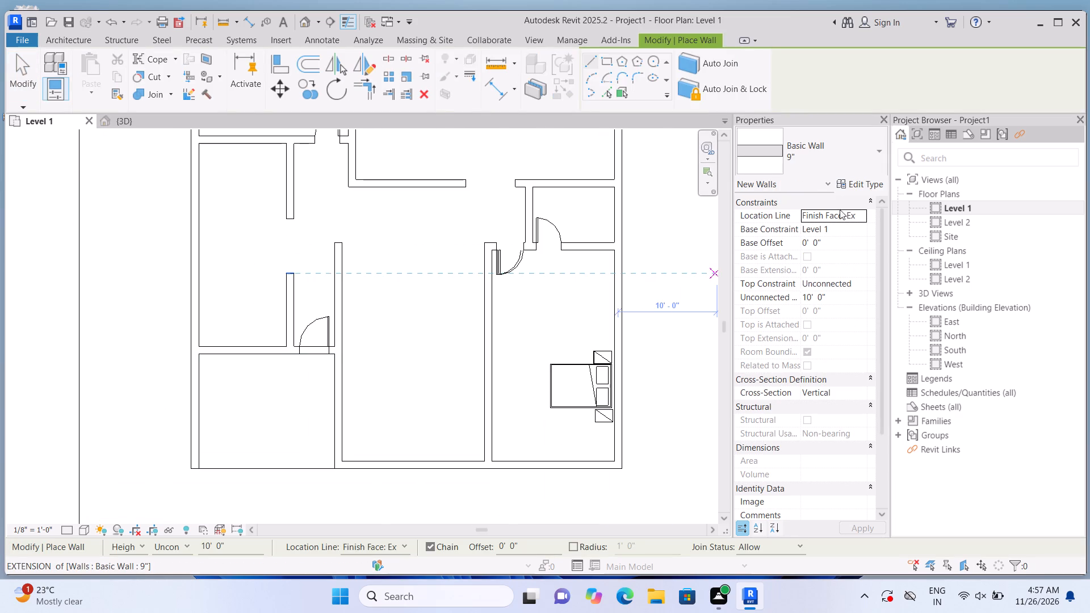
click(854, 153)
scroll(861, 314, up, 5)
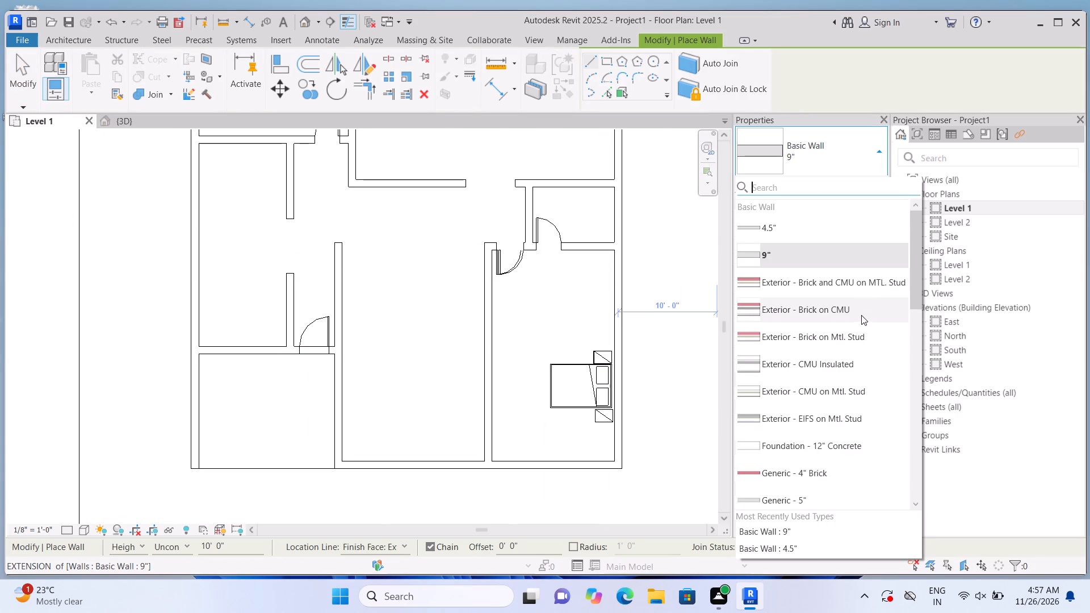
scroll(858, 309, down, 8)
click(856, 359)
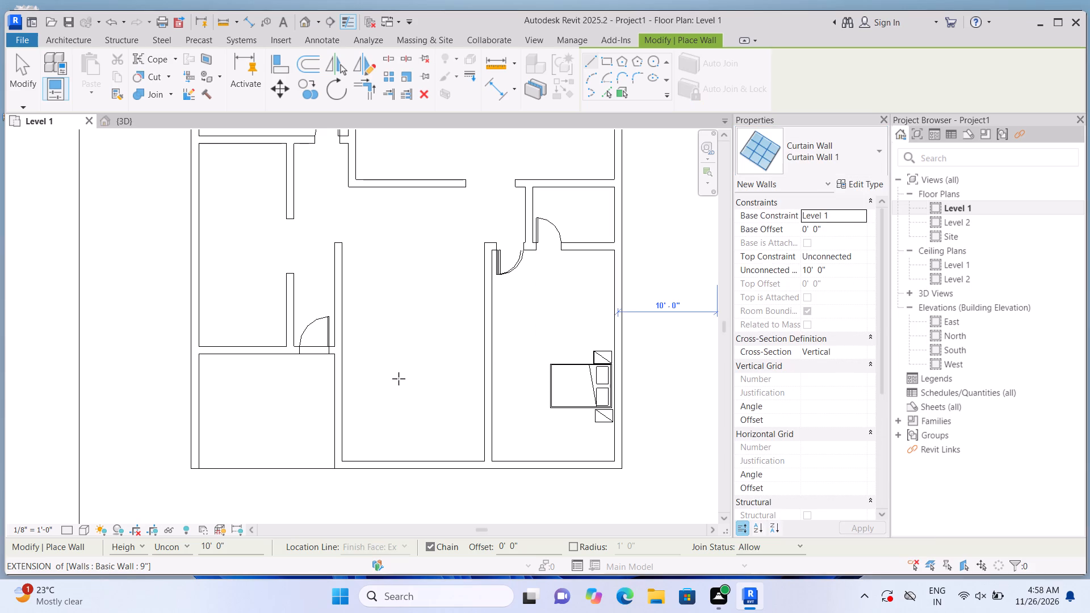
scroll(327, 376, up, 1)
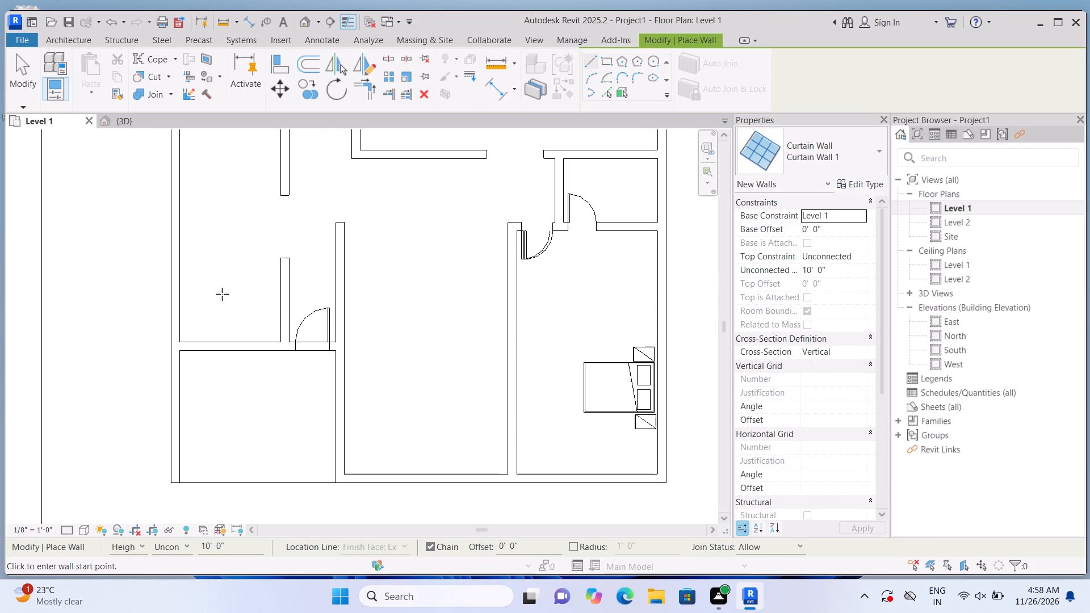
scroll(223, 295, up, 4)
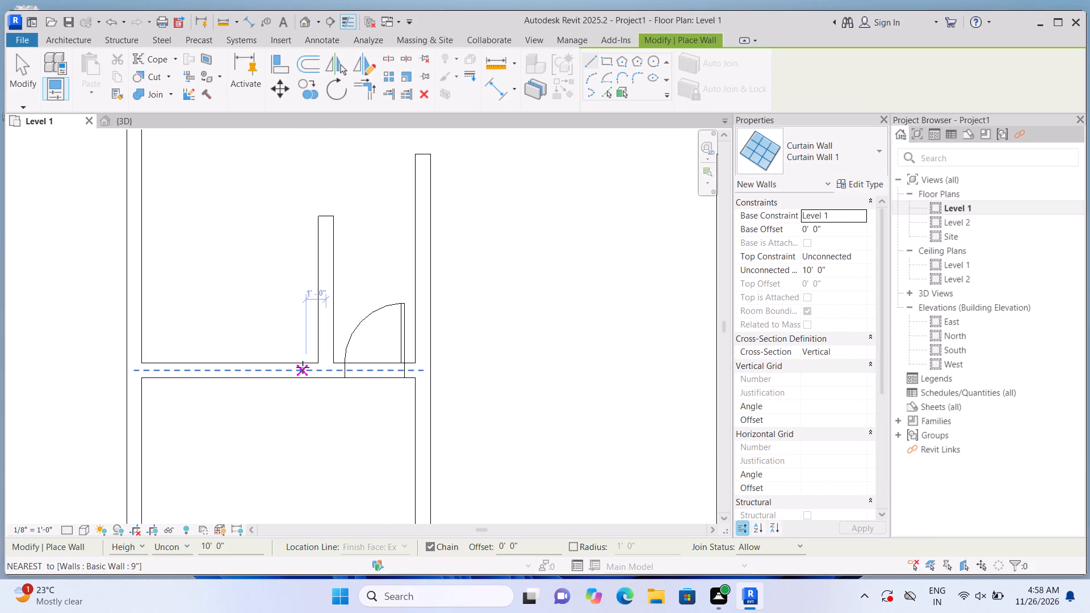
click(307, 374)
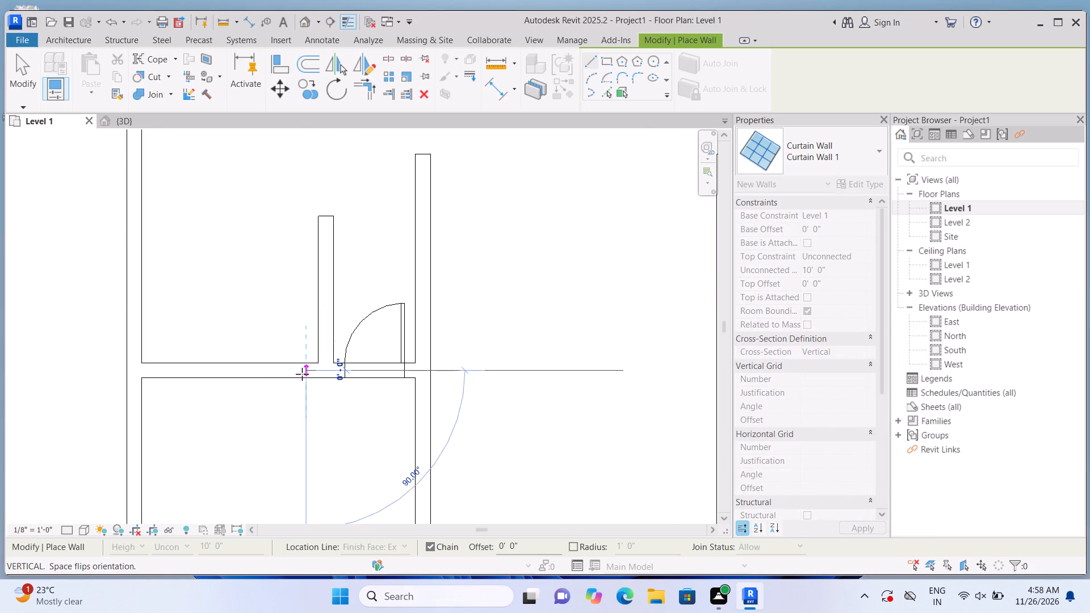
click(269, 375)
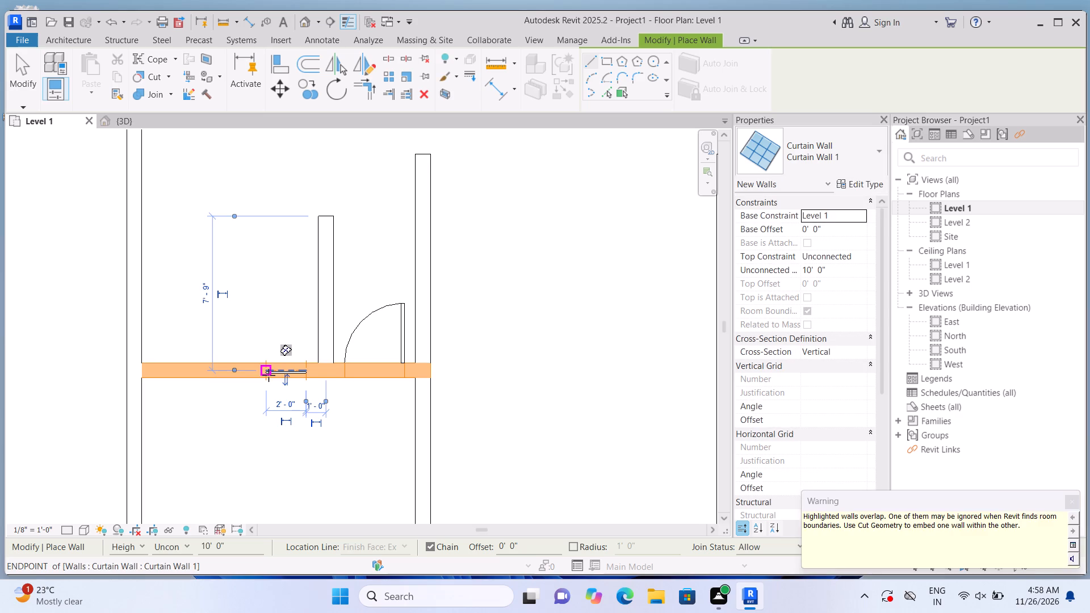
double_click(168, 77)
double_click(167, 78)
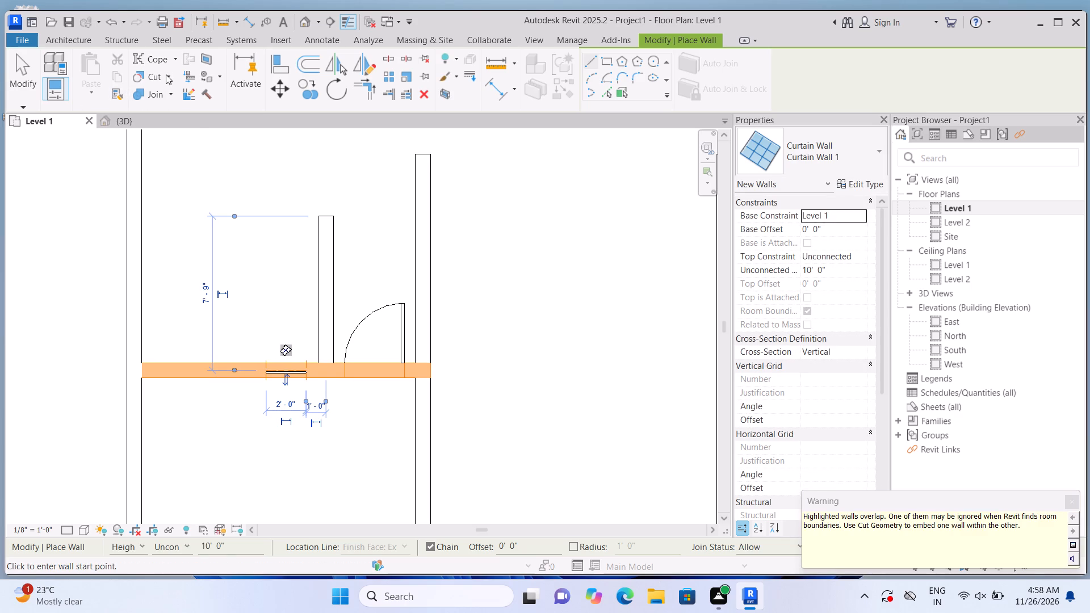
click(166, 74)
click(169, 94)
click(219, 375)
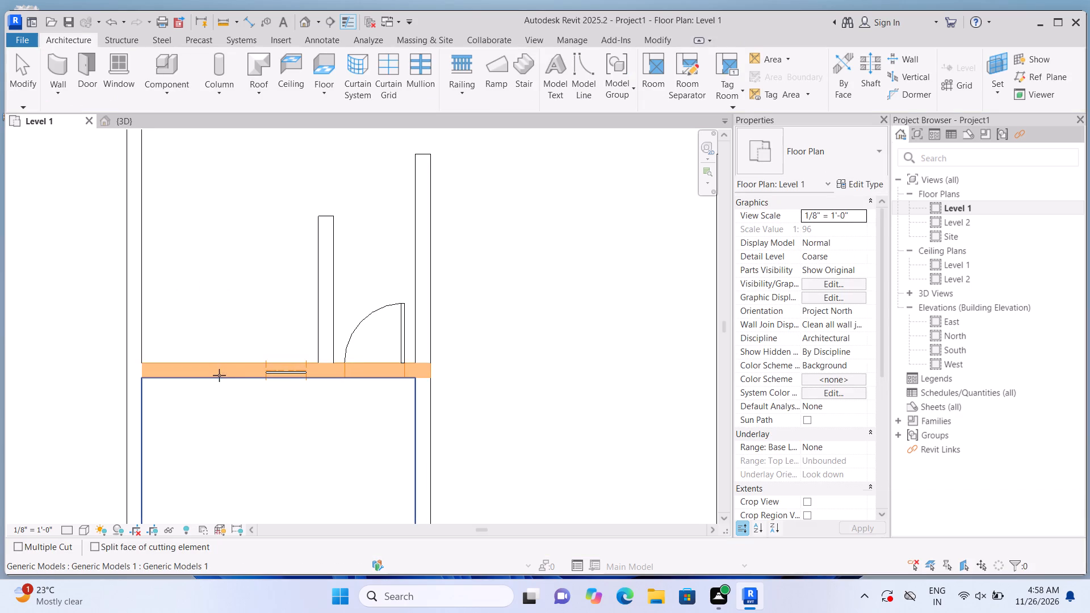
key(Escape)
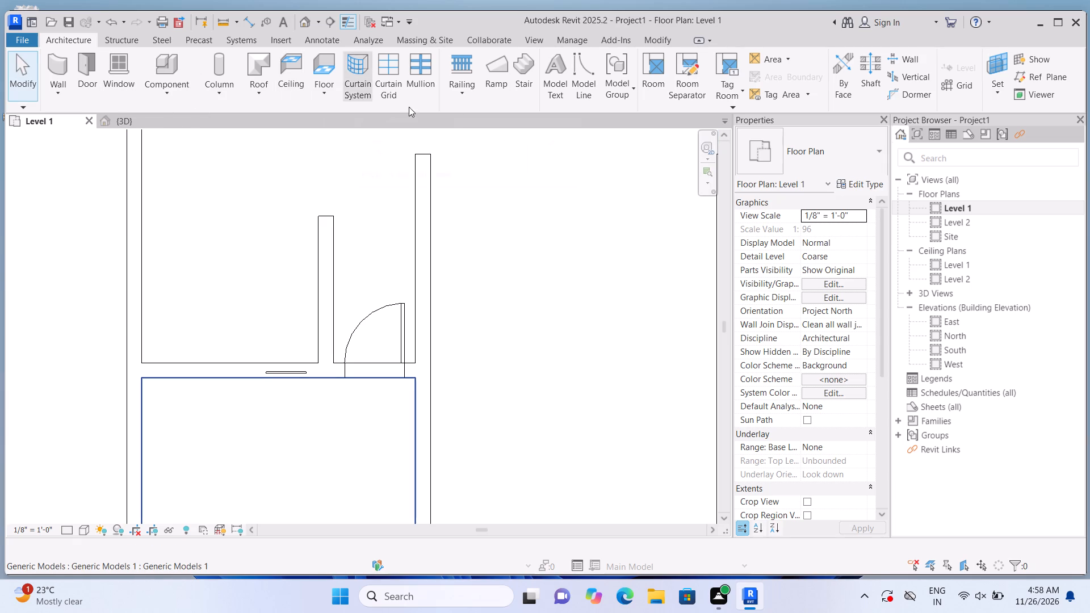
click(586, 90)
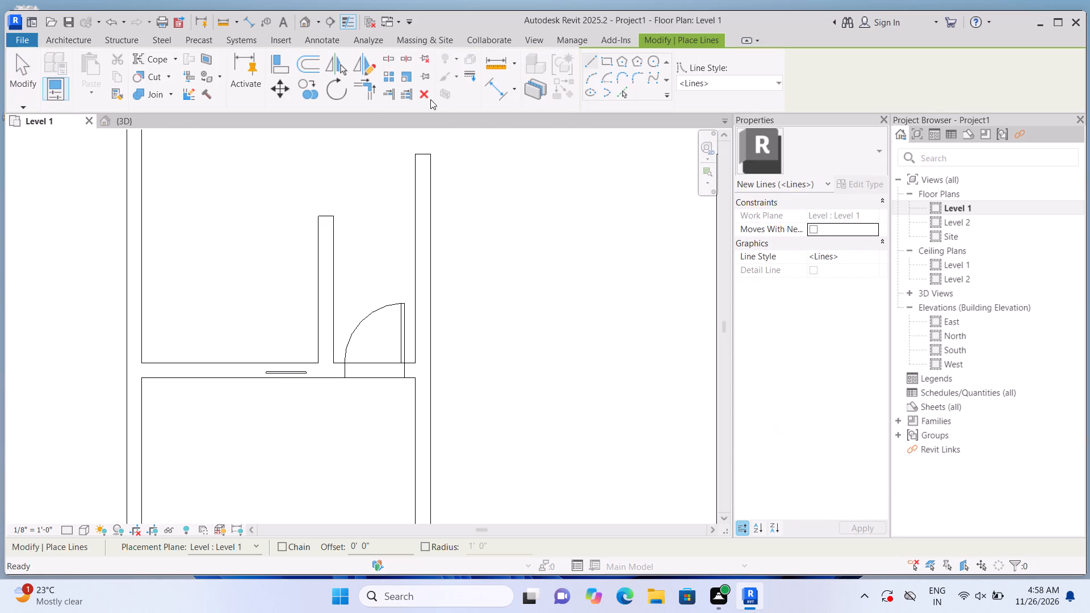
Use Cut Geometry to embed the new curtain wall in the southwest corner room's 9" north wall.
click(166, 73)
click(167, 98)
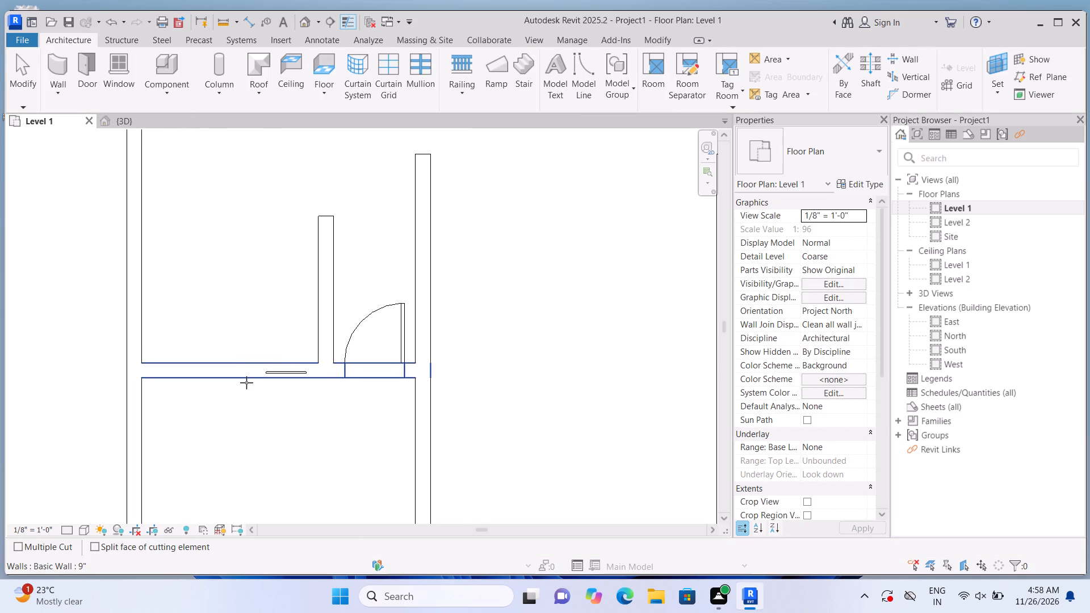
click(242, 364)
click(285, 375)
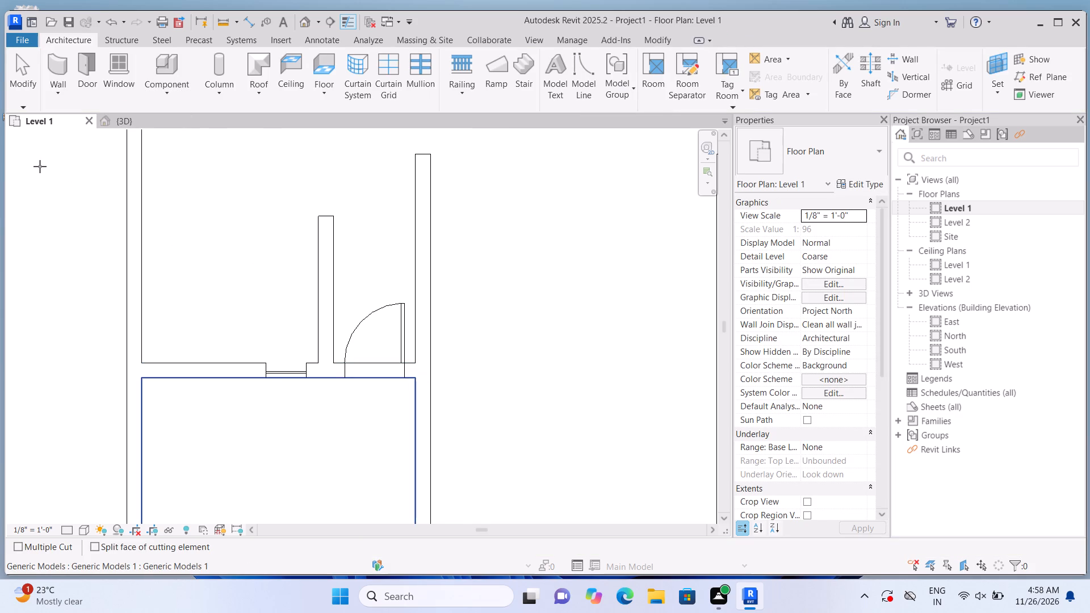
Embed a second 2'-0" Curtain Wall 1 segment in the same wall, about 1'-6" from the west wall, using Cut Geometry.
click(63, 68)
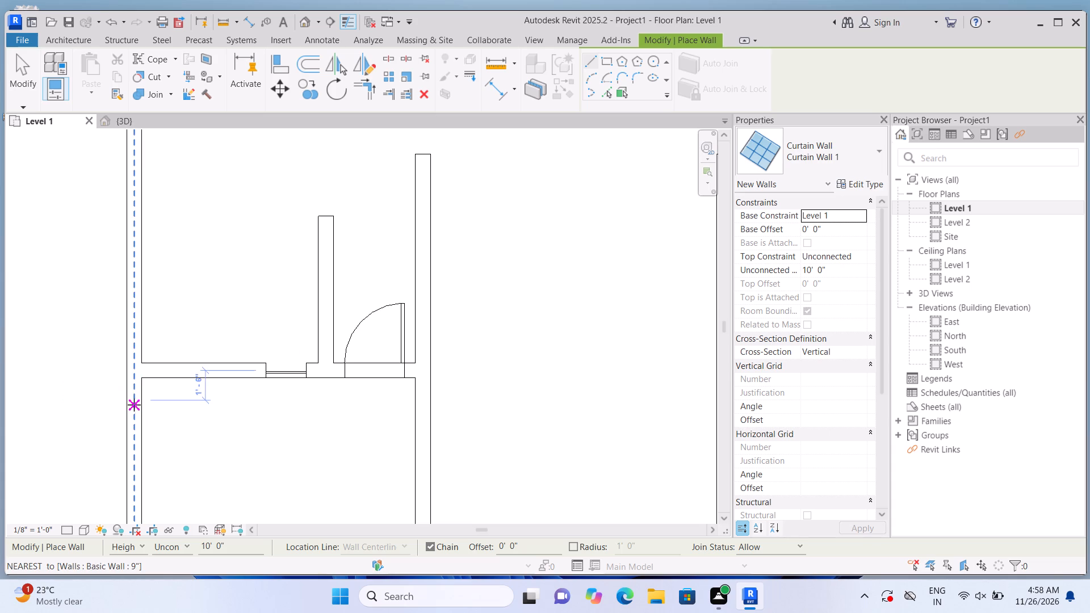
click(160, 375)
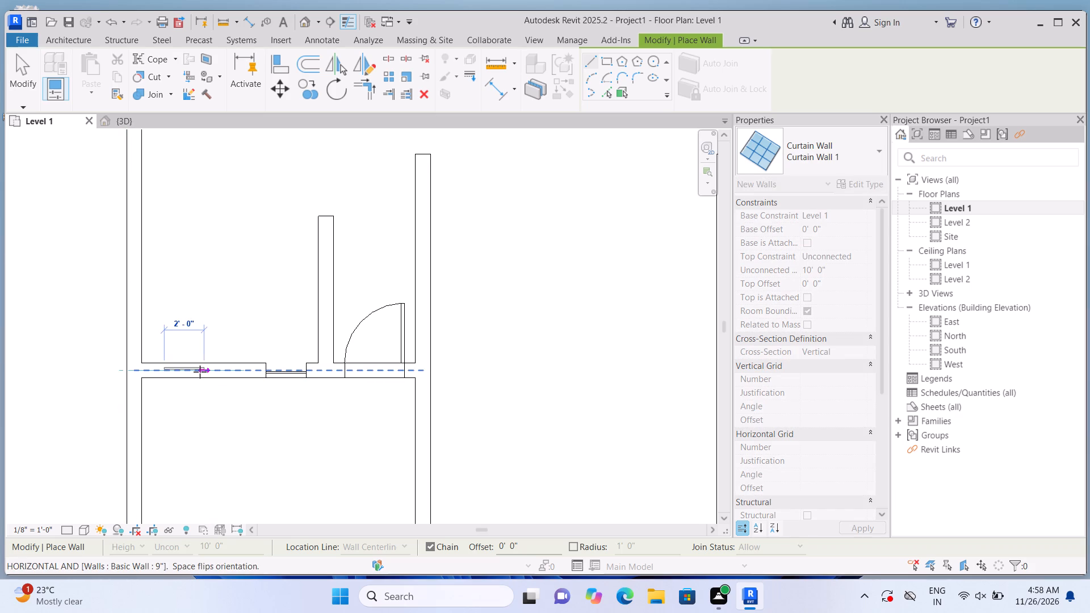
click(201, 372)
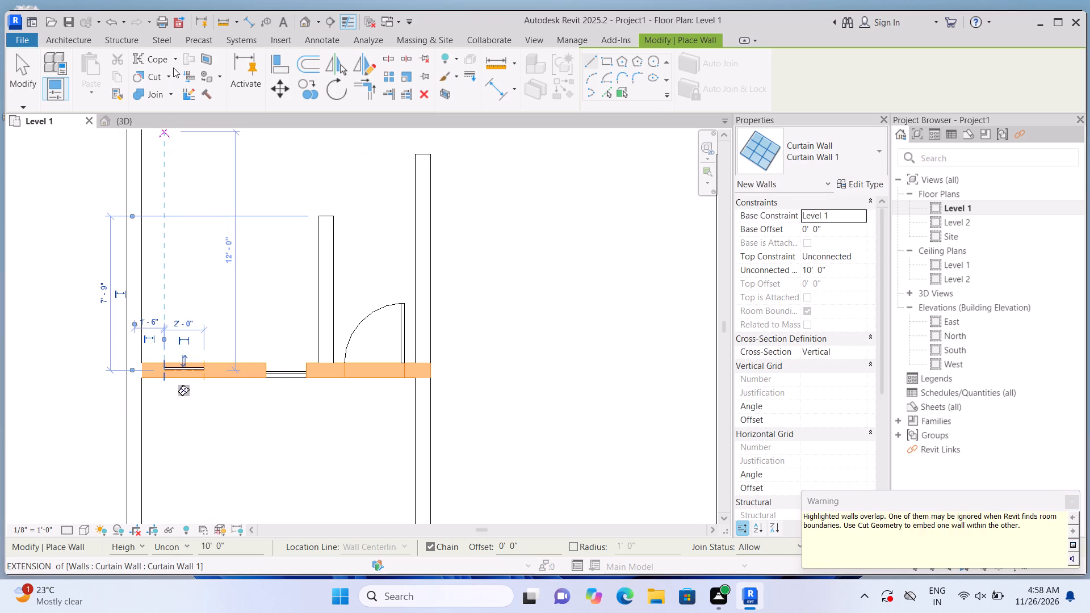
click(166, 82)
click(177, 104)
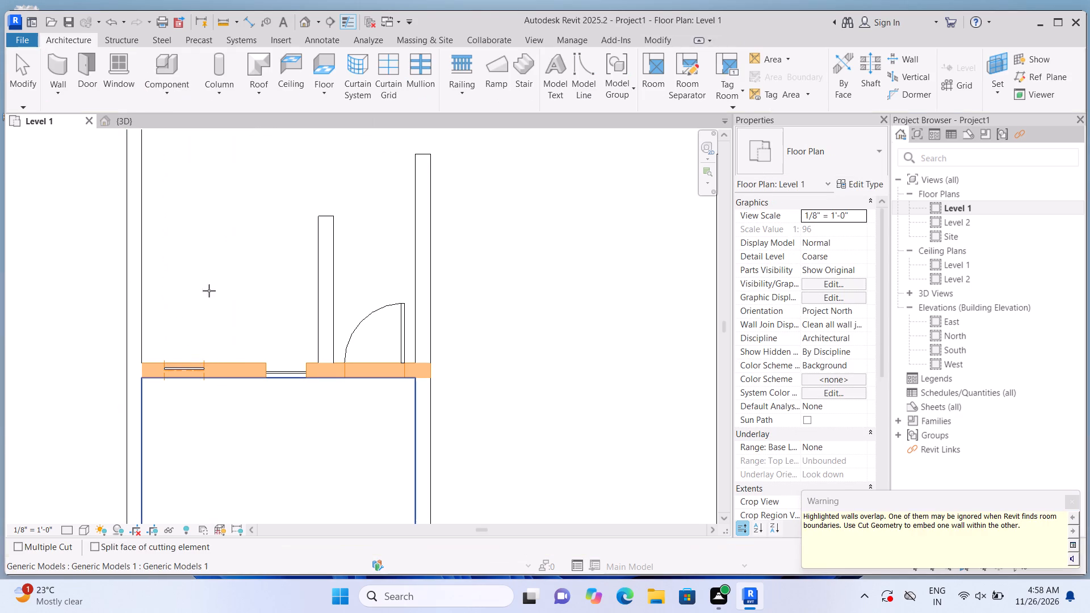
click(237, 360)
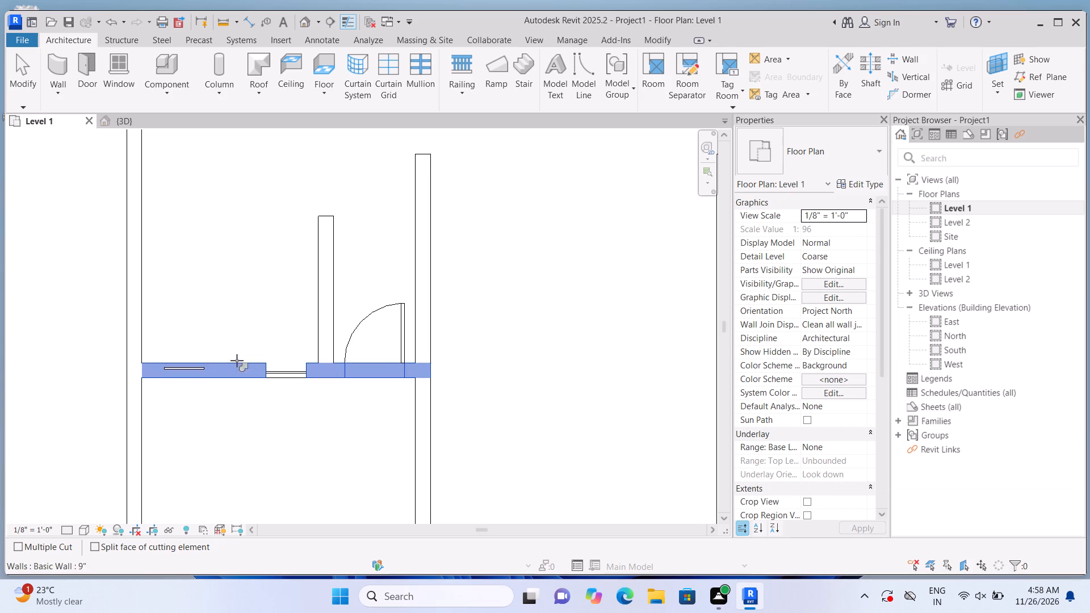
click(200, 370)
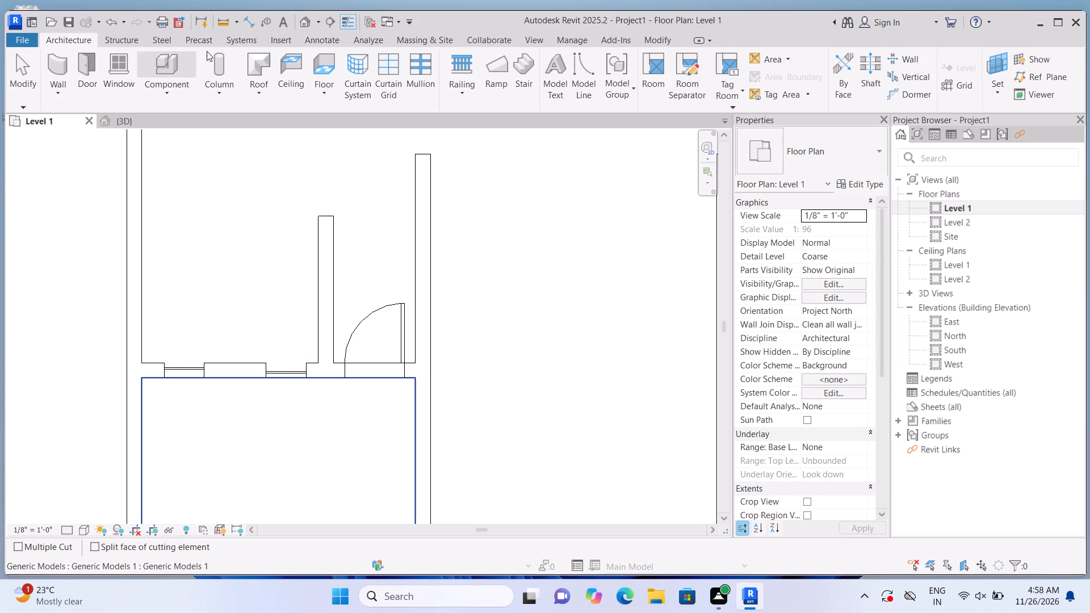
Examine the two embedded curtain walls in the 3D view and return to the Level 1 floor plan.
click(308, 18)
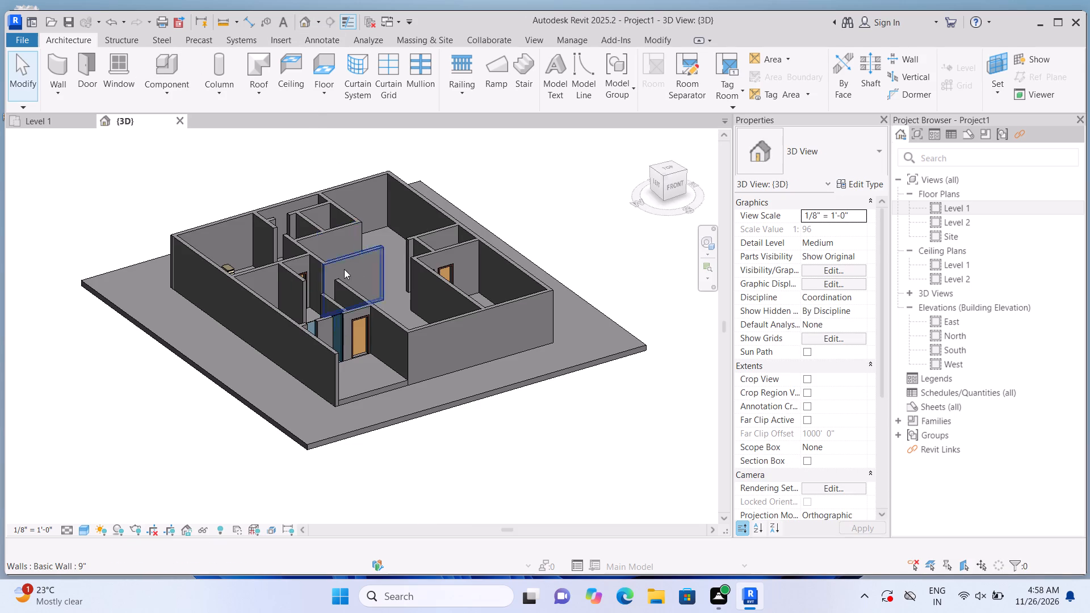
scroll(344, 277, up, 5)
scroll(357, 206, down, 2)
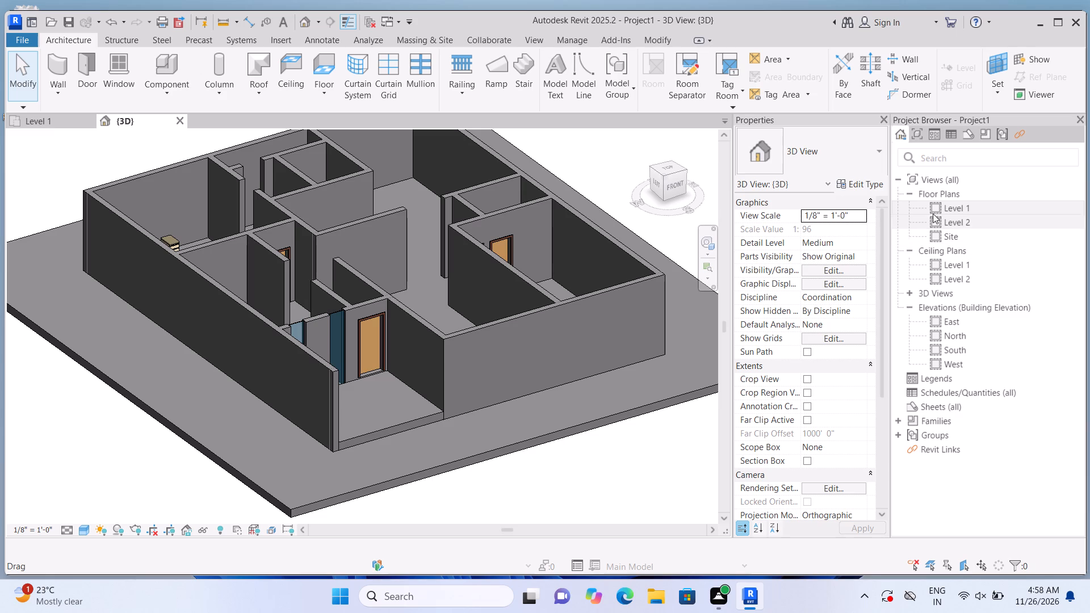
double_click(936, 209)
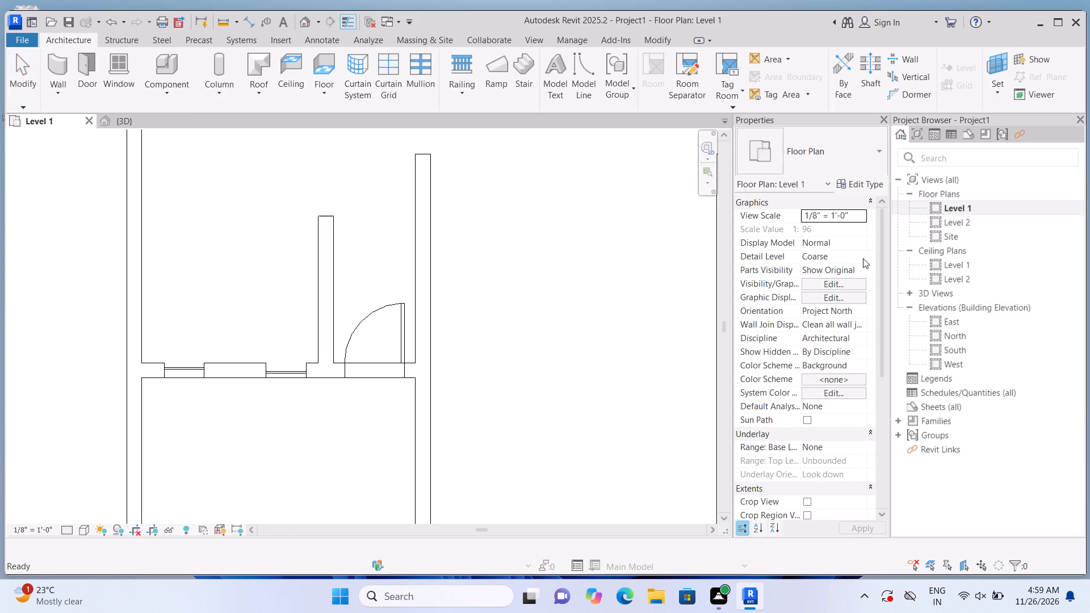
Embed a Curtain Wall 1 segment about 7'-6" long in the south wall of the middle room, using Cut Geometry.
scroll(590, 391, down, 11)
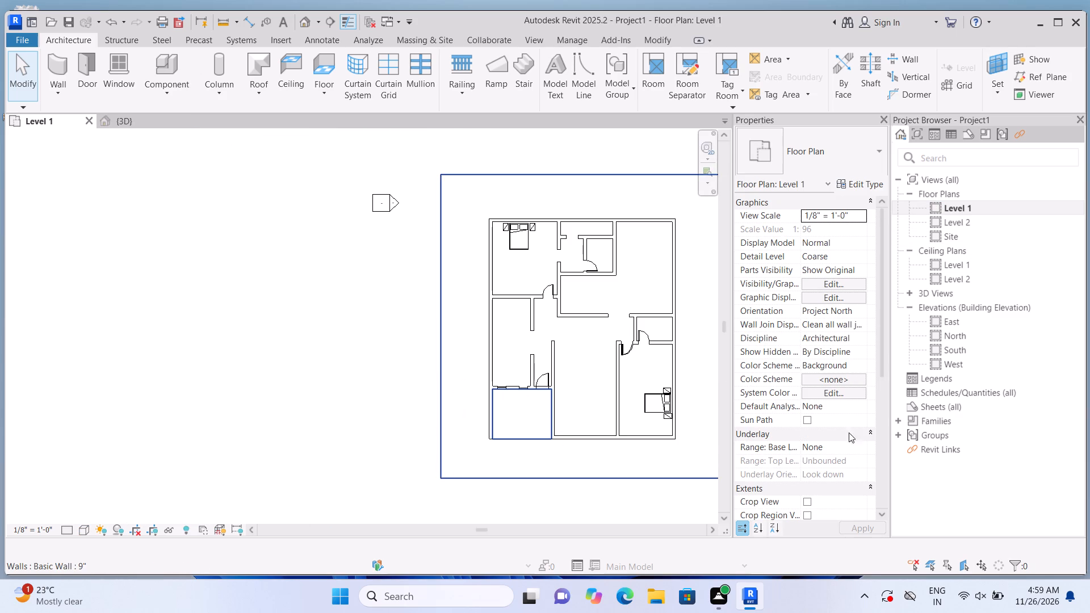
scroll(859, 436, up, 1)
scroll(699, 397, up, 6)
middle_drag(669, 408, 644, 398)
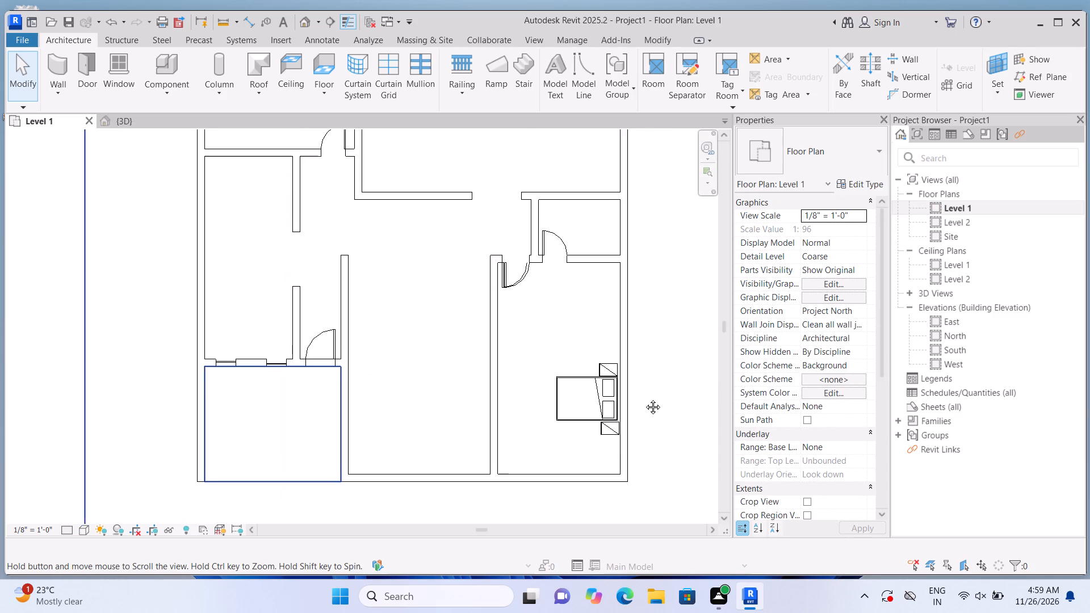
middle_drag(644, 398, 612, 371)
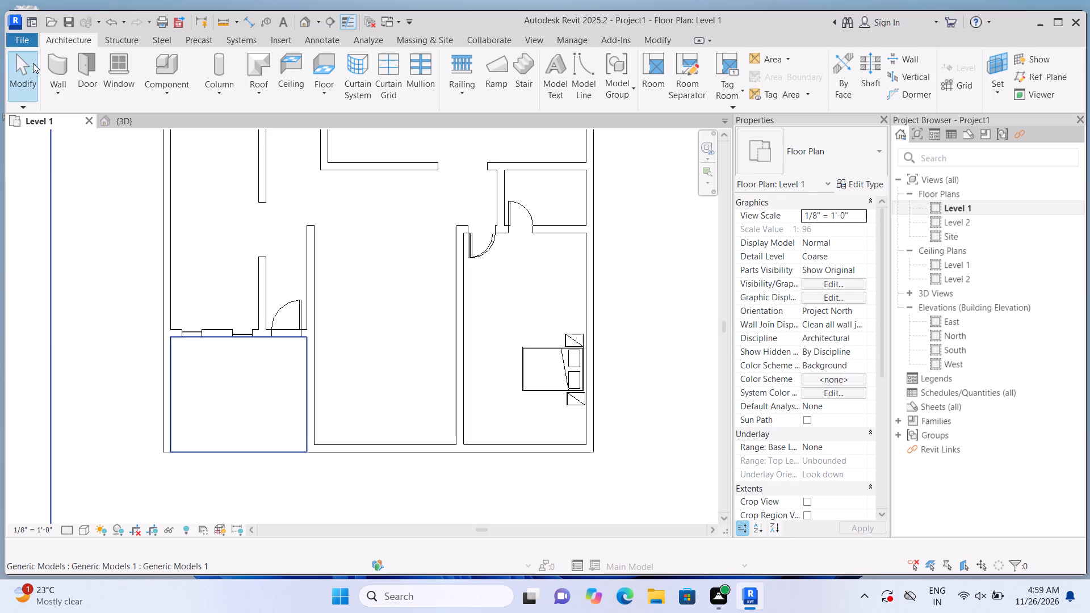
click(53, 61)
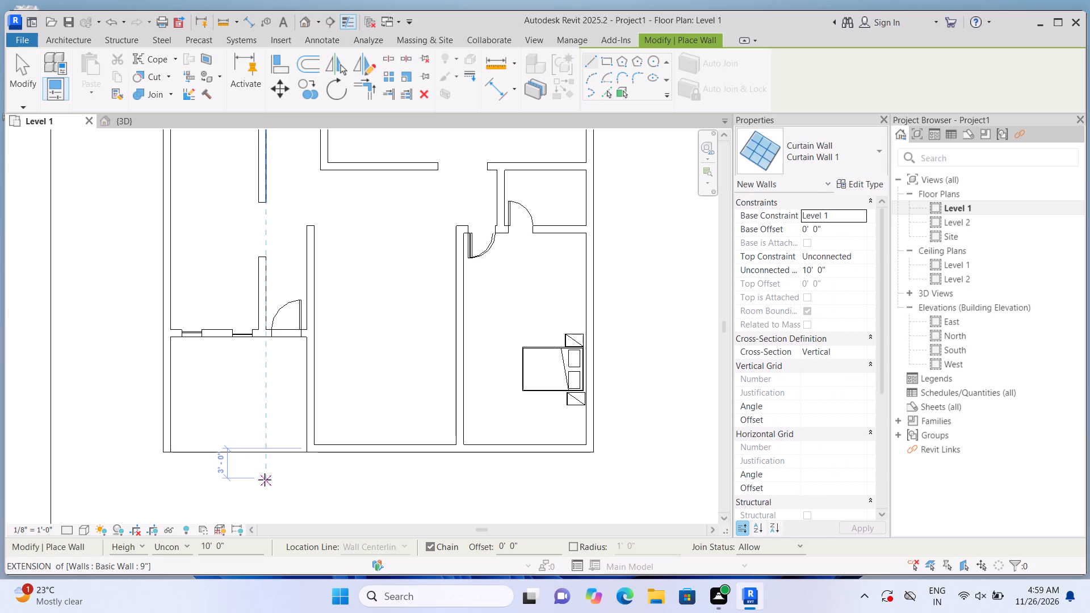
click(347, 452)
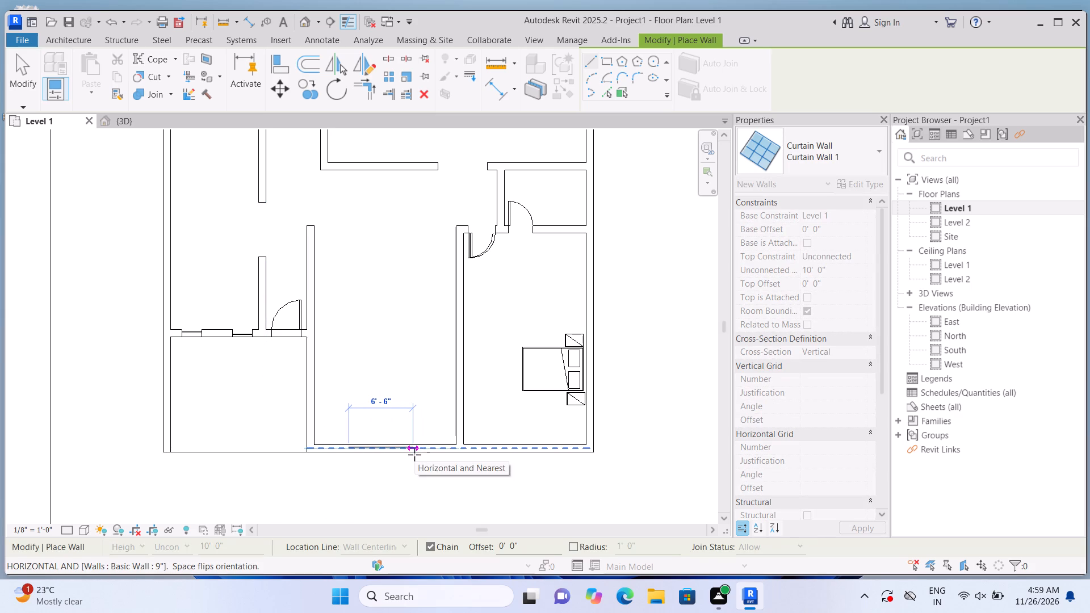
click(422, 455)
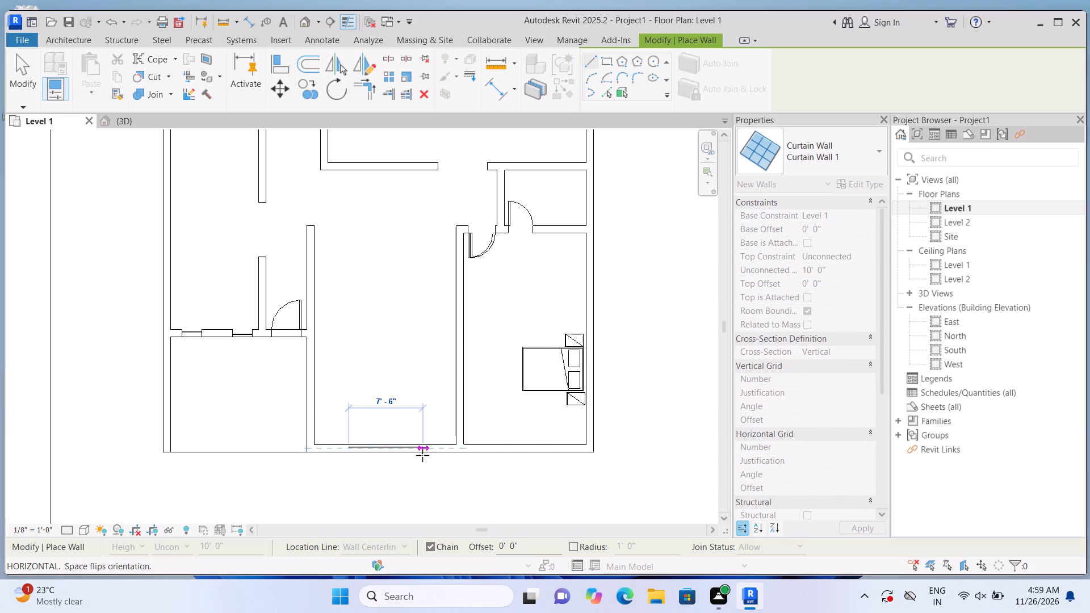
click(167, 74)
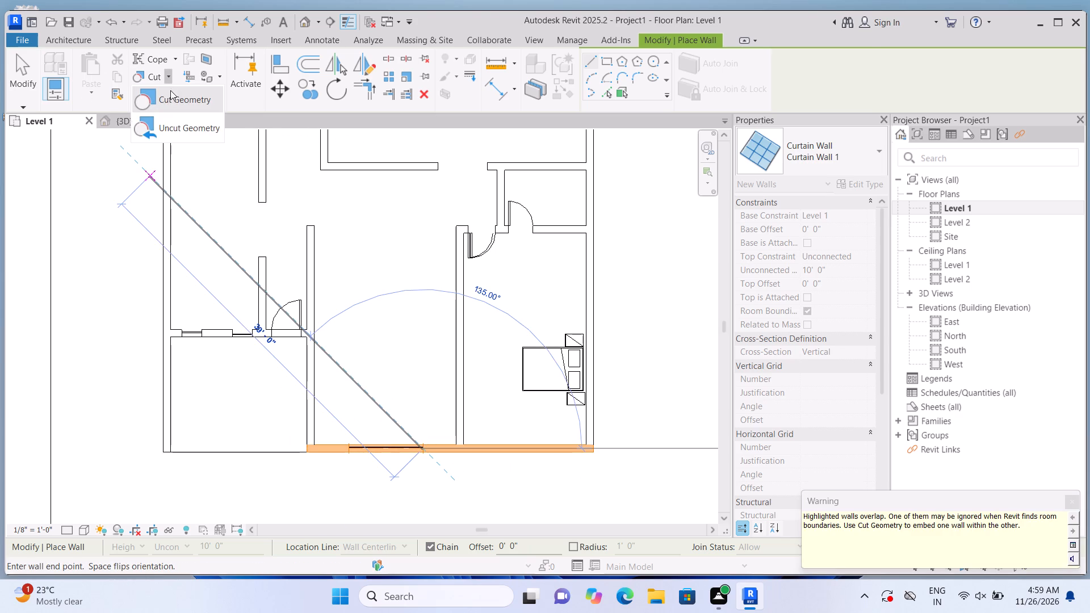
click(172, 98)
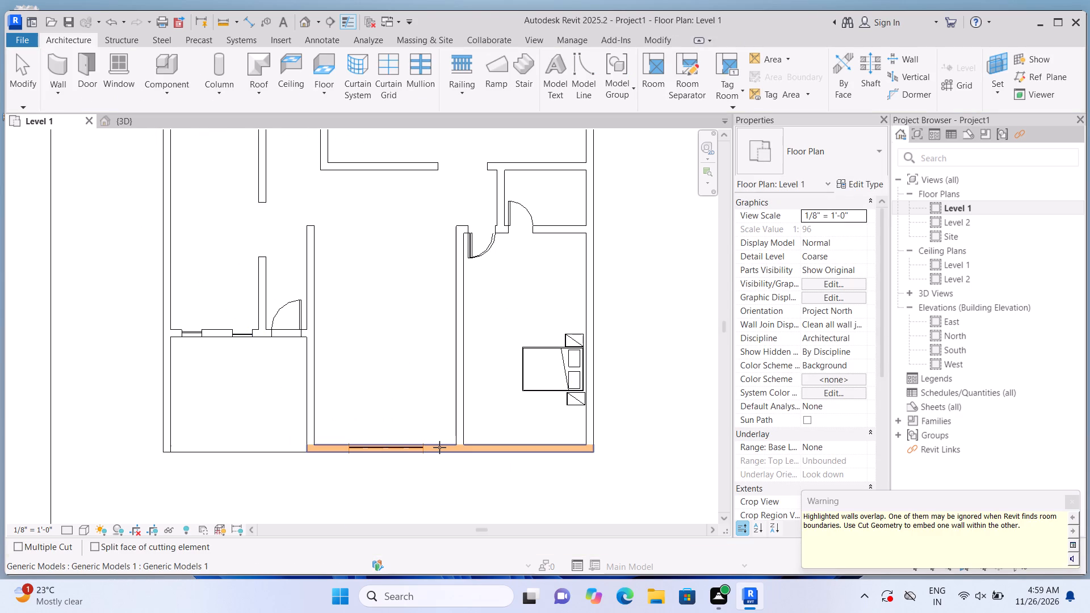
click(439, 447)
click(405, 447)
Embed a 5'-0" Curtain Wall 1 segment in the southeast bedroom's south wall, about 3'-7 1/2" east of the partition, using Cut Geometry.
middle_drag(381, 331, 284, 337)
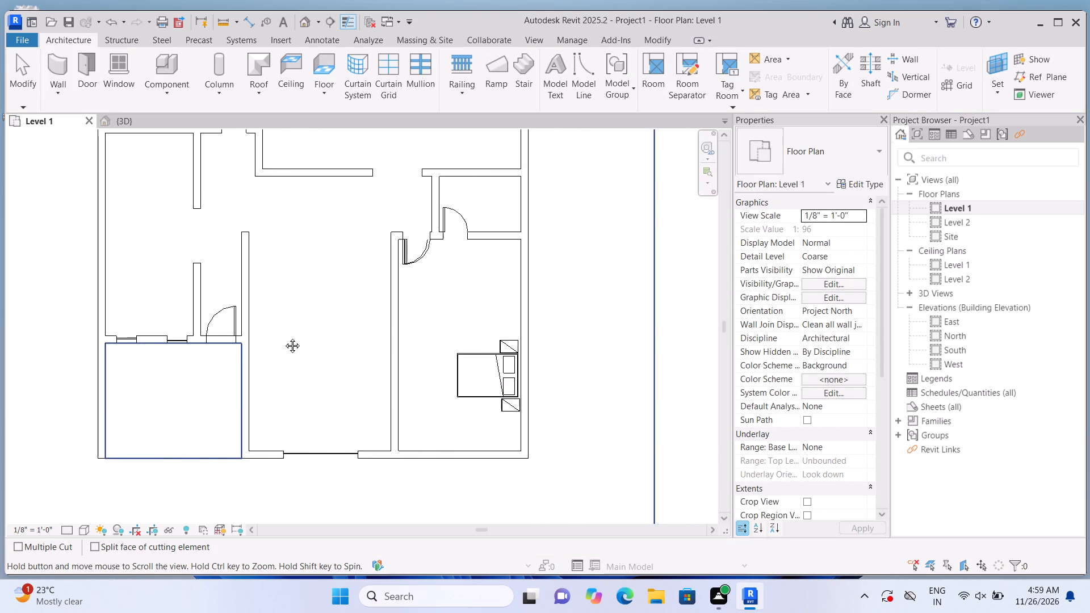
middle_drag(284, 337, 271, 338)
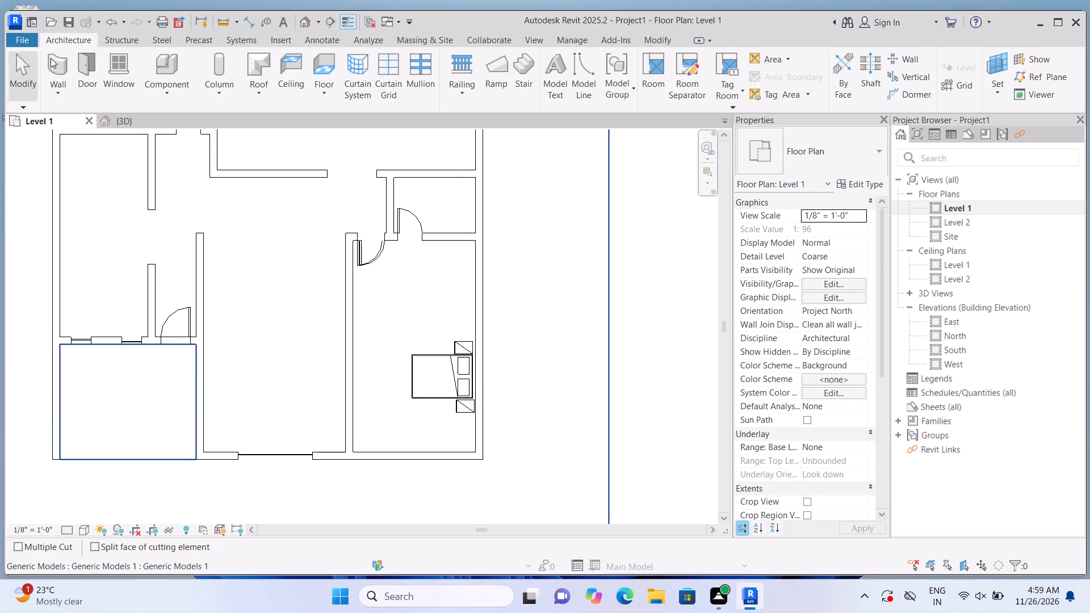
click(60, 66)
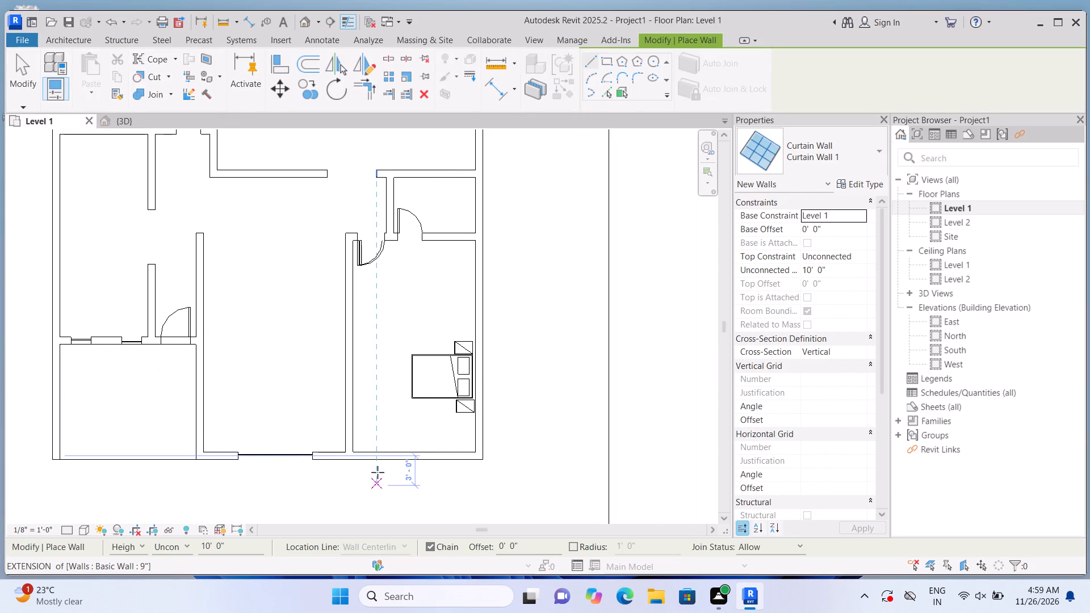
click(384, 459)
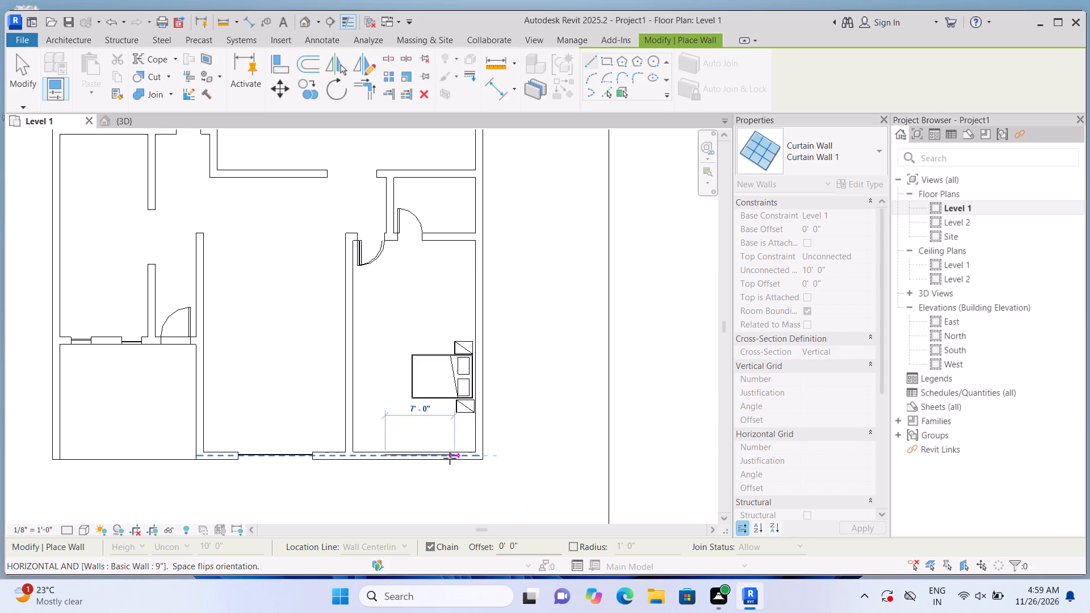
click(437, 459)
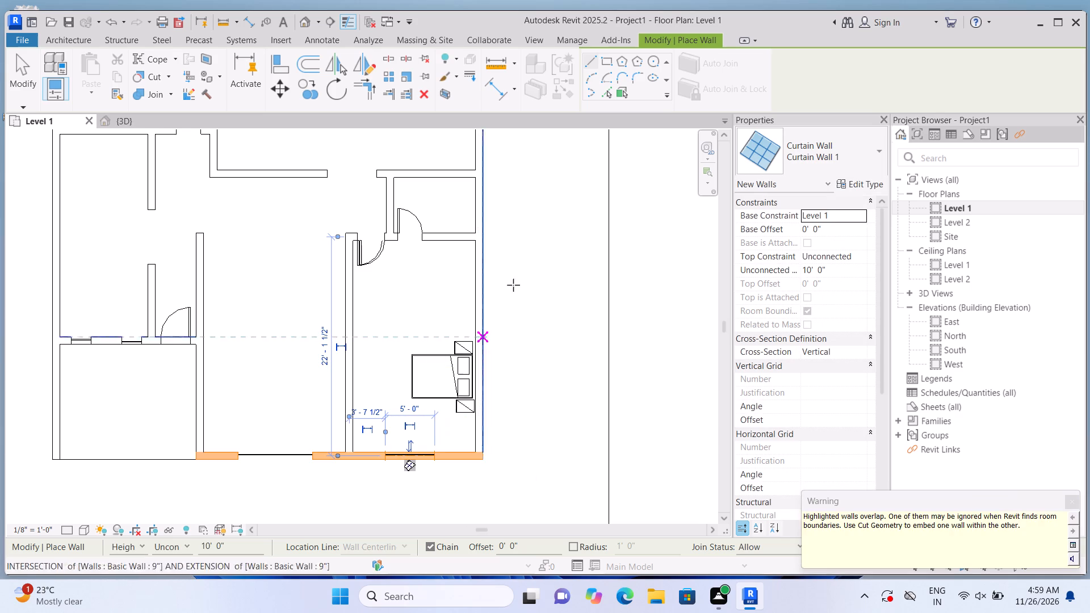
click(171, 72)
click(167, 94)
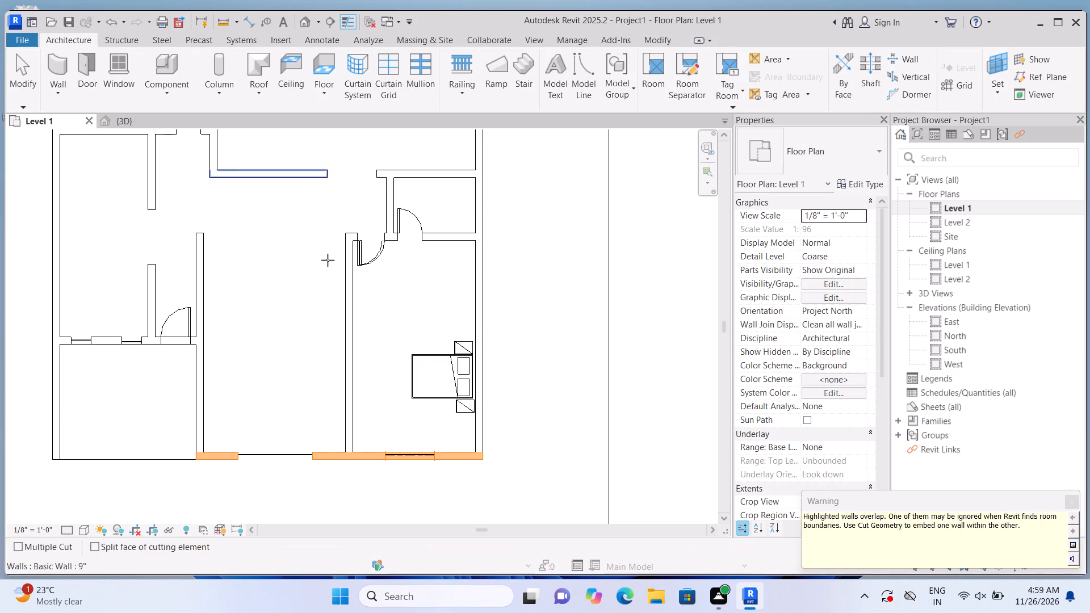
click(449, 463)
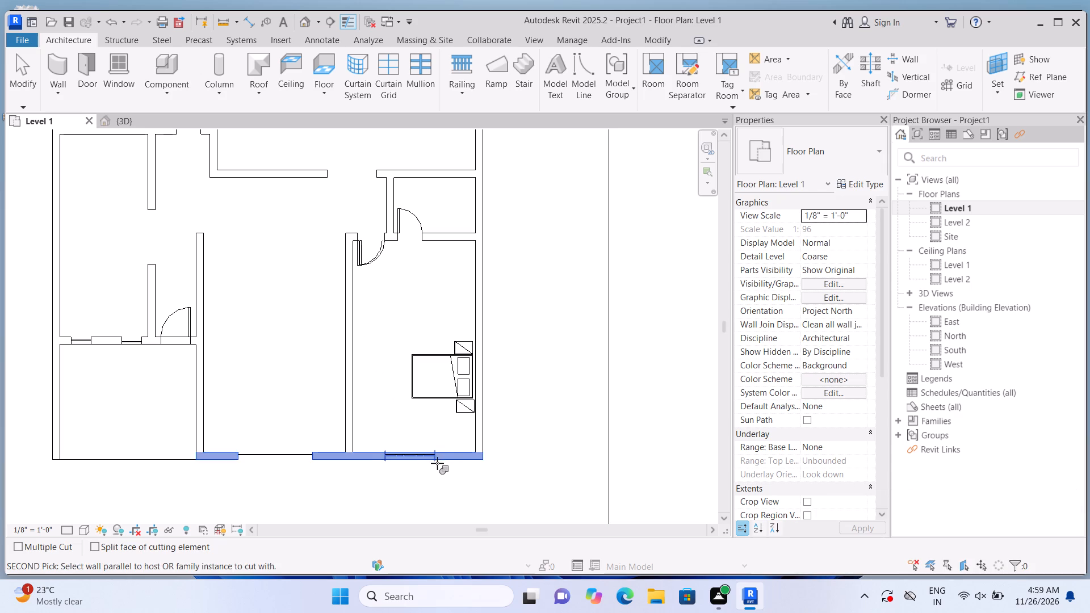
click(403, 457)
Embed a Curtain Wall 1 segment about 5'-7" long in the southeast bedroom's east wall behind the bed, using Cut Geometry.
scroll(447, 461, down, 2)
middle_drag(516, 394, 513, 428)
middle_drag(513, 431, 515, 446)
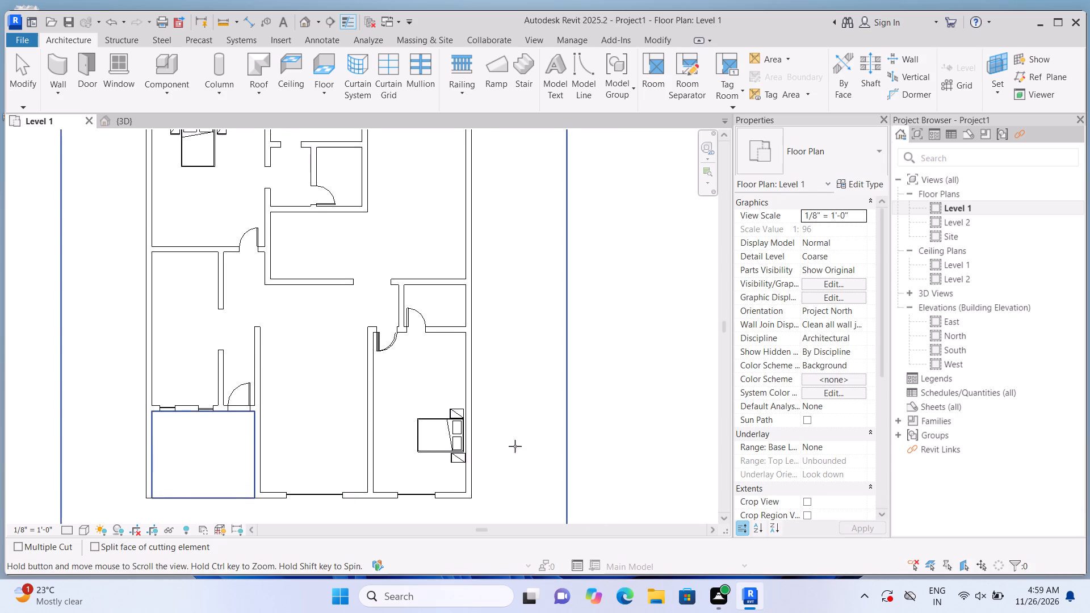
middle_drag(515, 446, 514, 441)
click(66, 73)
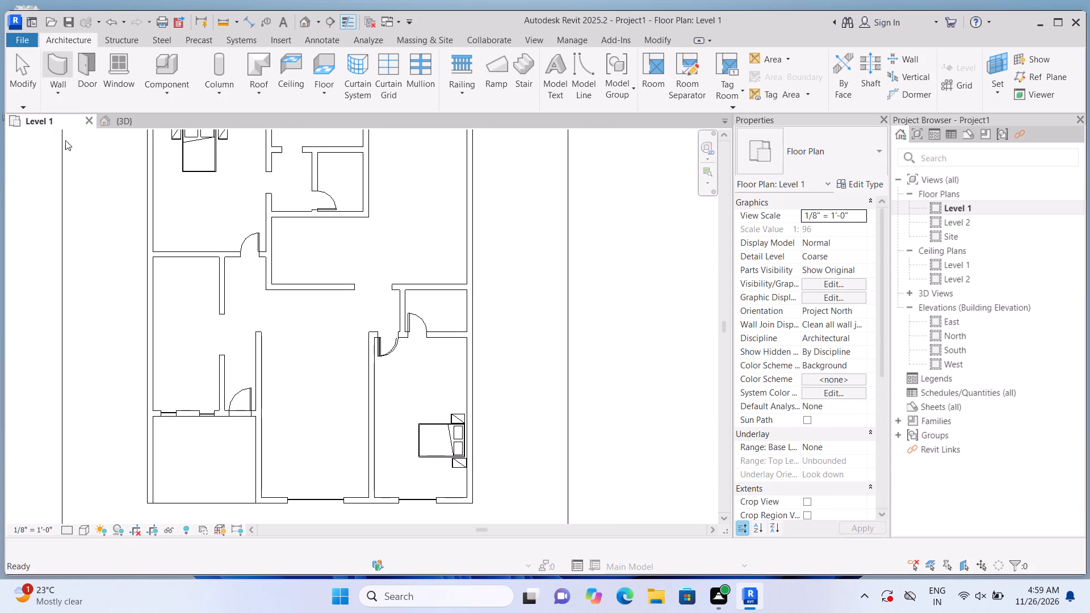
scroll(472, 467, up, 1)
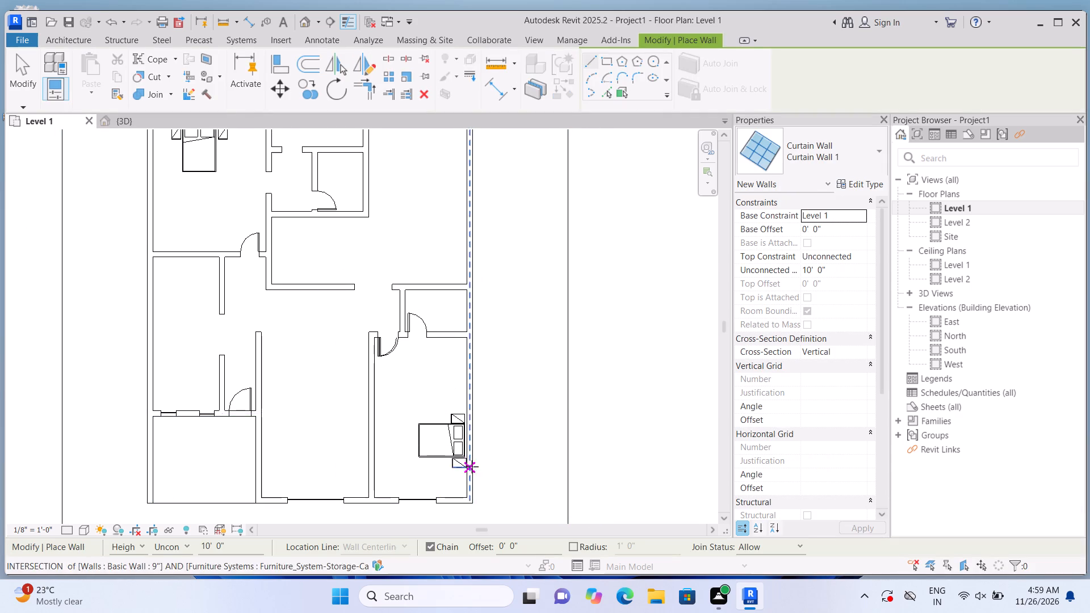
scroll(472, 467, up, 9)
click(467, 427)
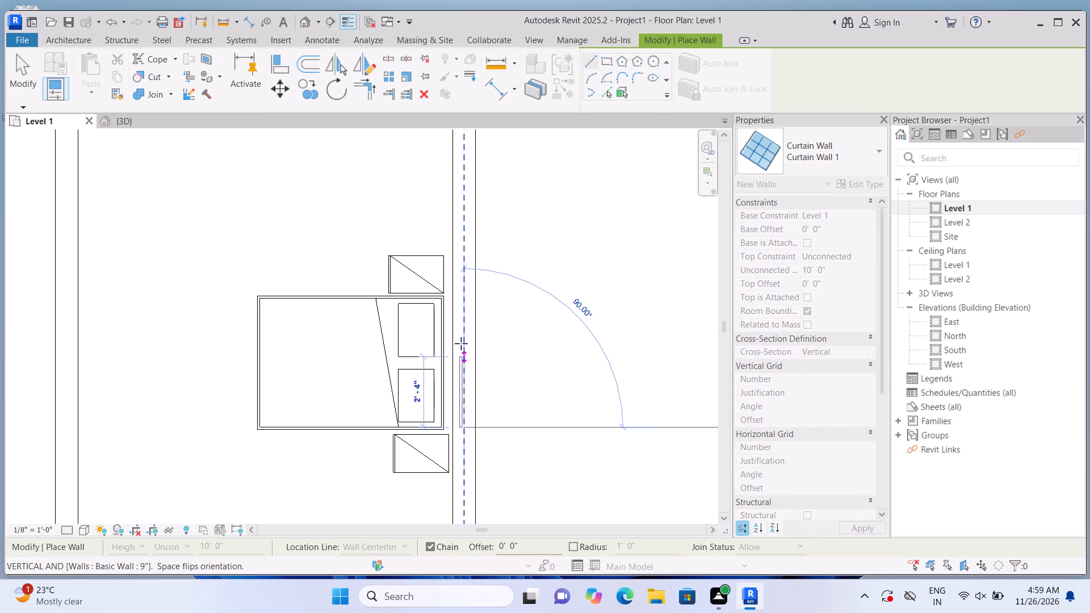
click(463, 258)
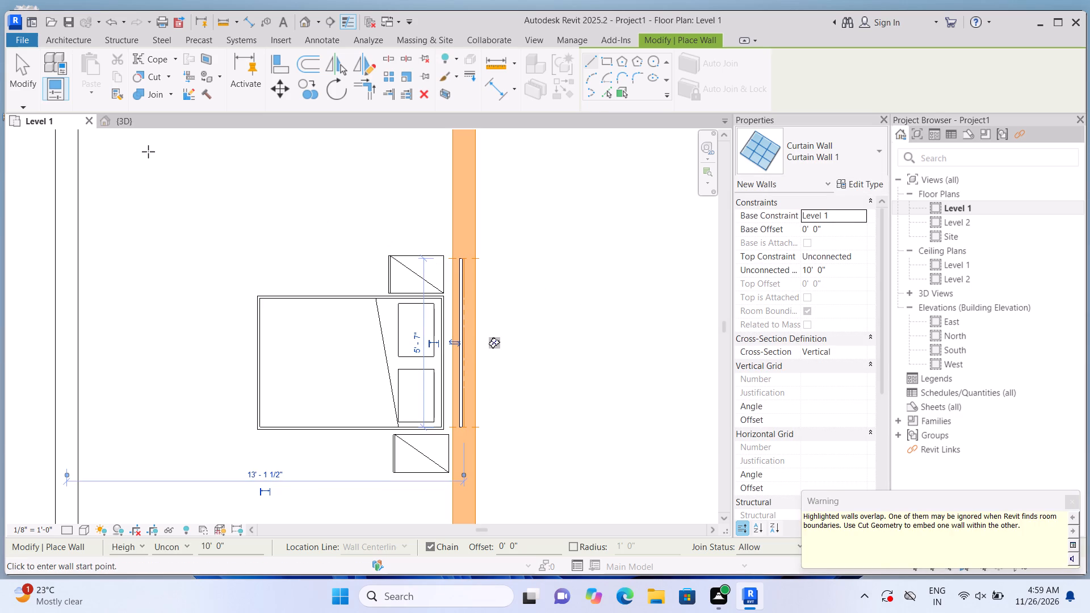
click(167, 75)
click(170, 95)
click(477, 219)
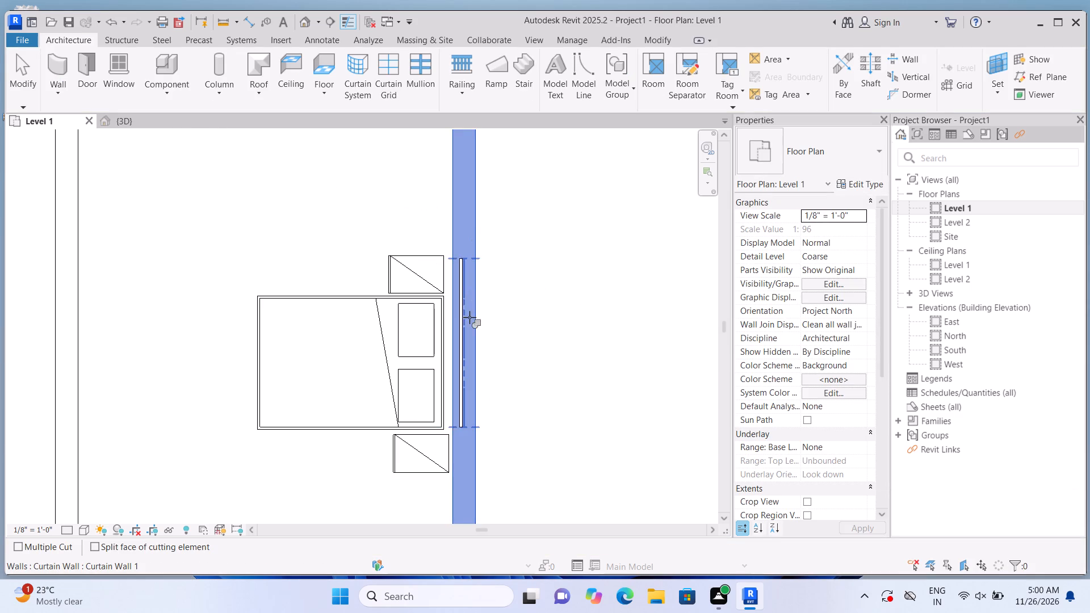
click(469, 317)
Draw a 6'-6" Curtain Wall 1 segment within the northeast room's east wall, starting about 2'-0" south of the north wall.
scroll(481, 337, down, 12)
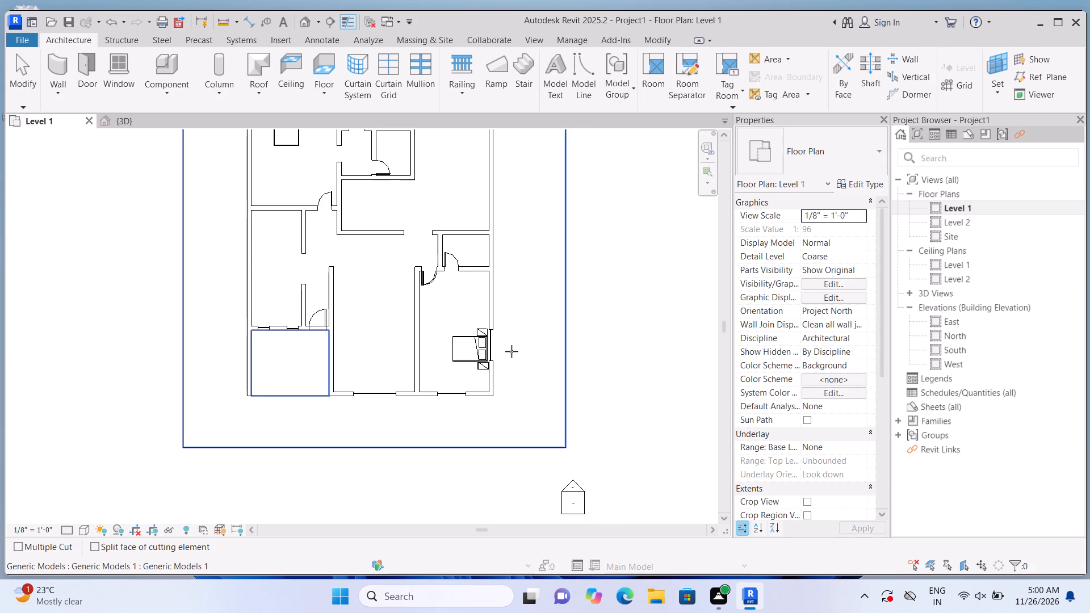
middle_drag(530, 257, 536, 396)
scroll(521, 299, up, 3)
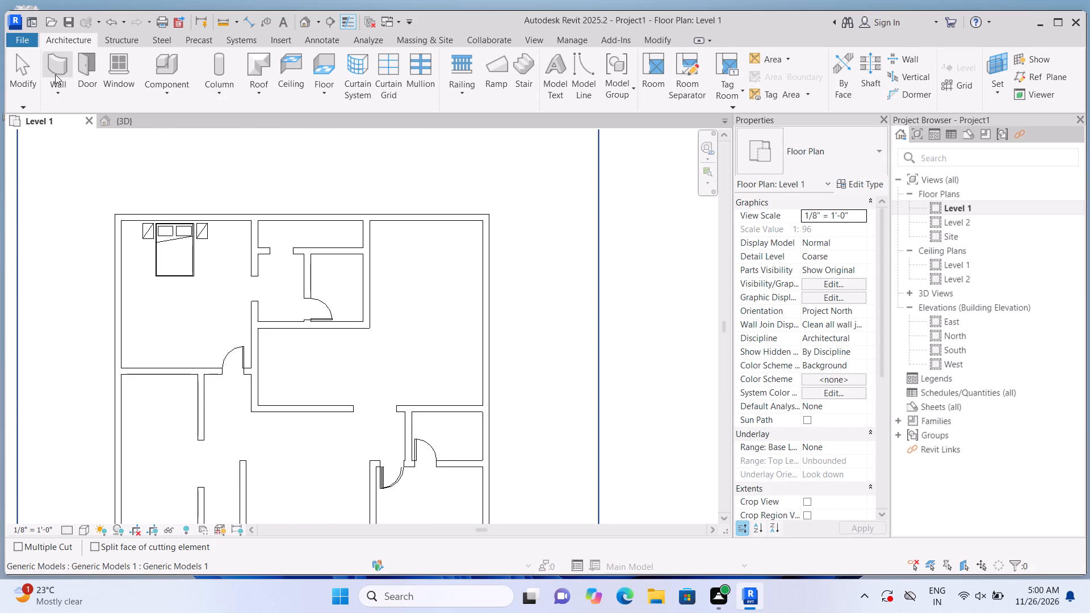
click(58, 64)
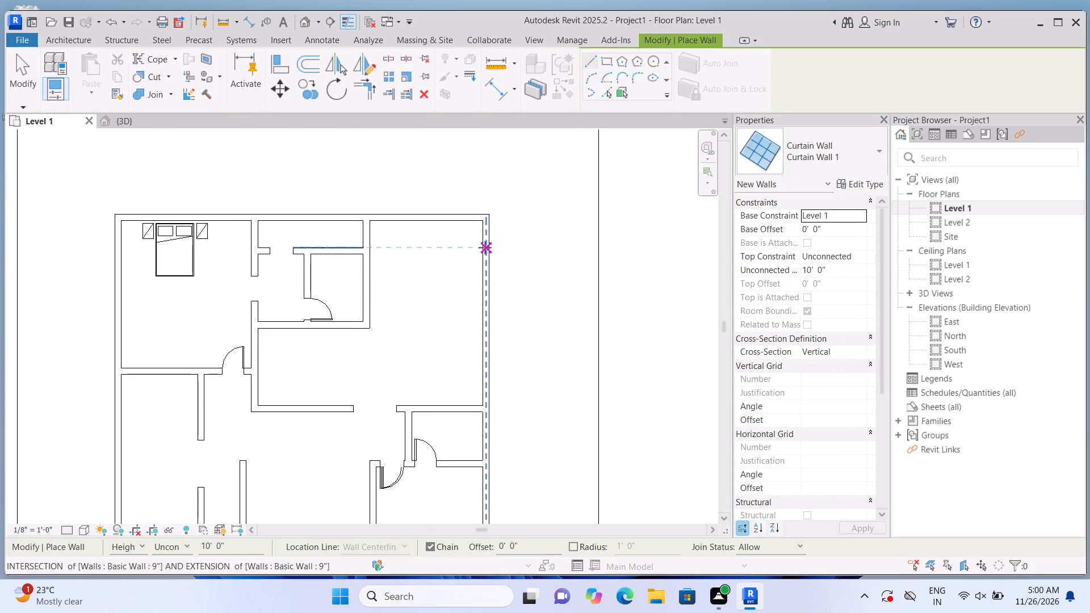
click(484, 233)
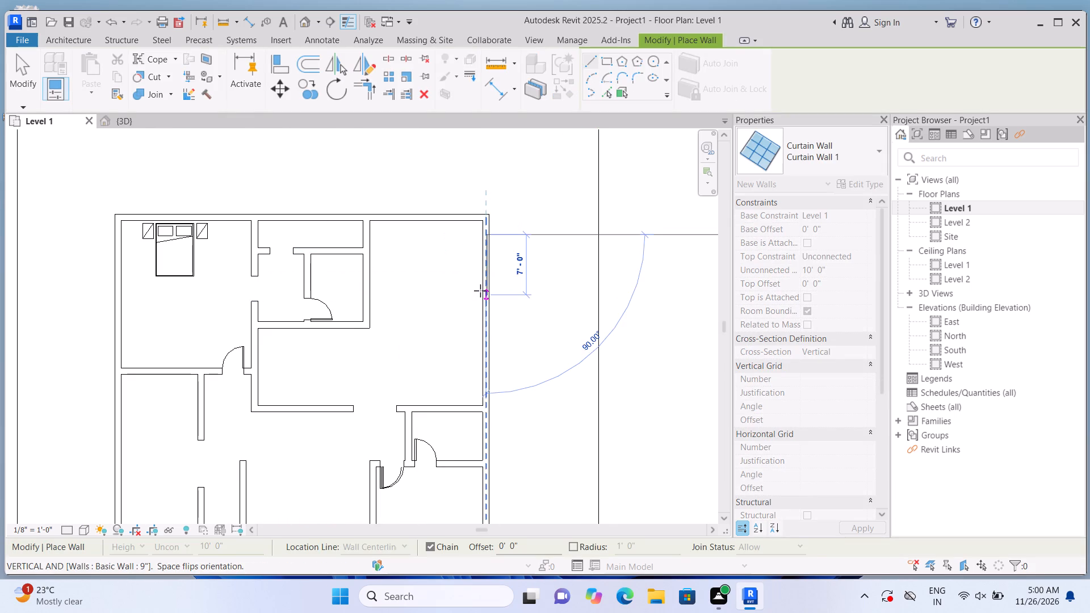
click(480, 291)
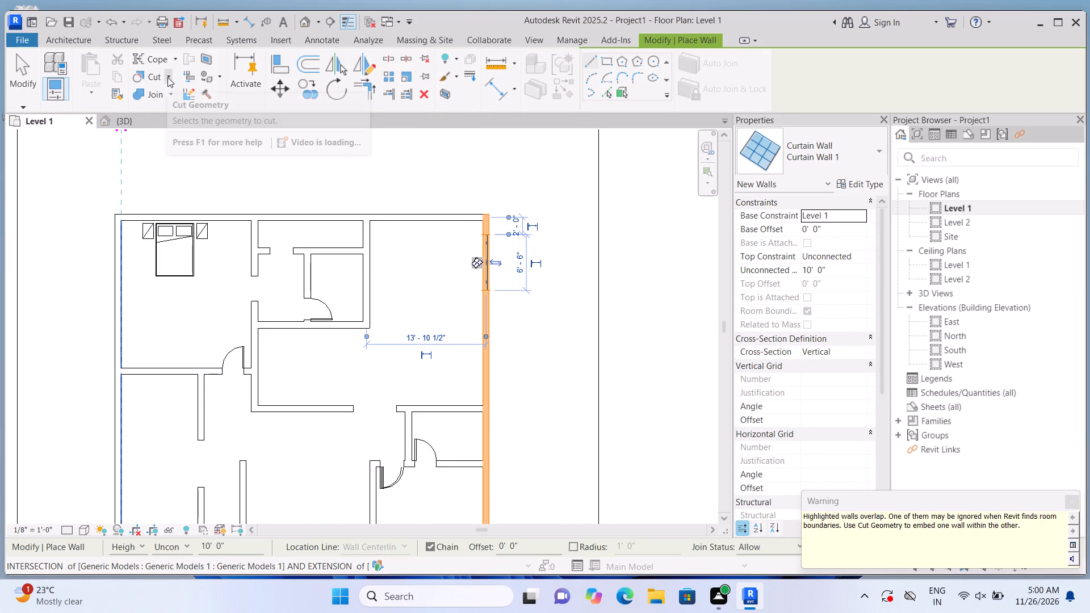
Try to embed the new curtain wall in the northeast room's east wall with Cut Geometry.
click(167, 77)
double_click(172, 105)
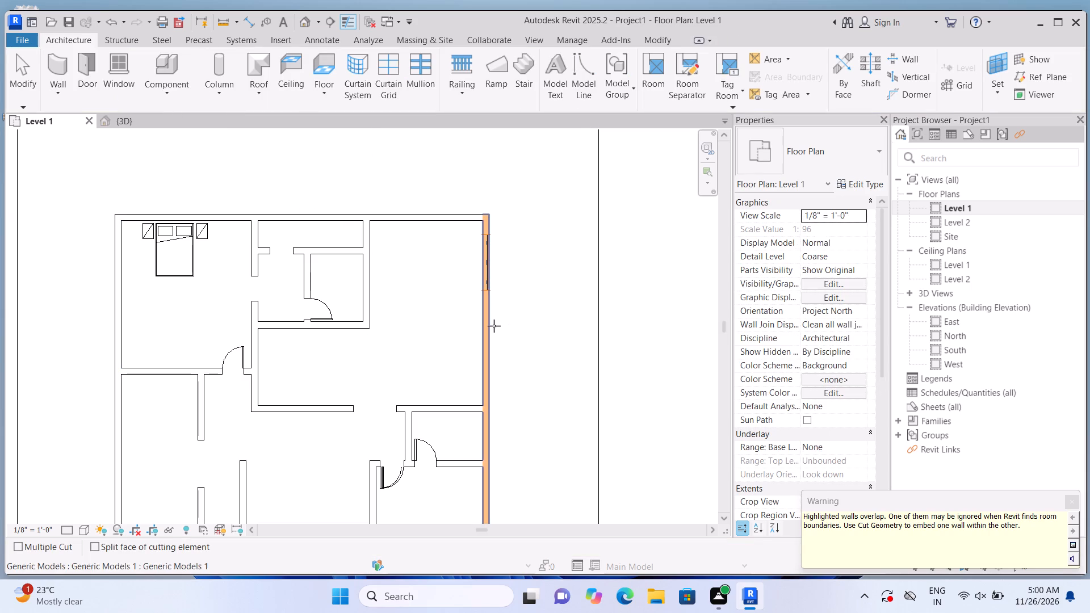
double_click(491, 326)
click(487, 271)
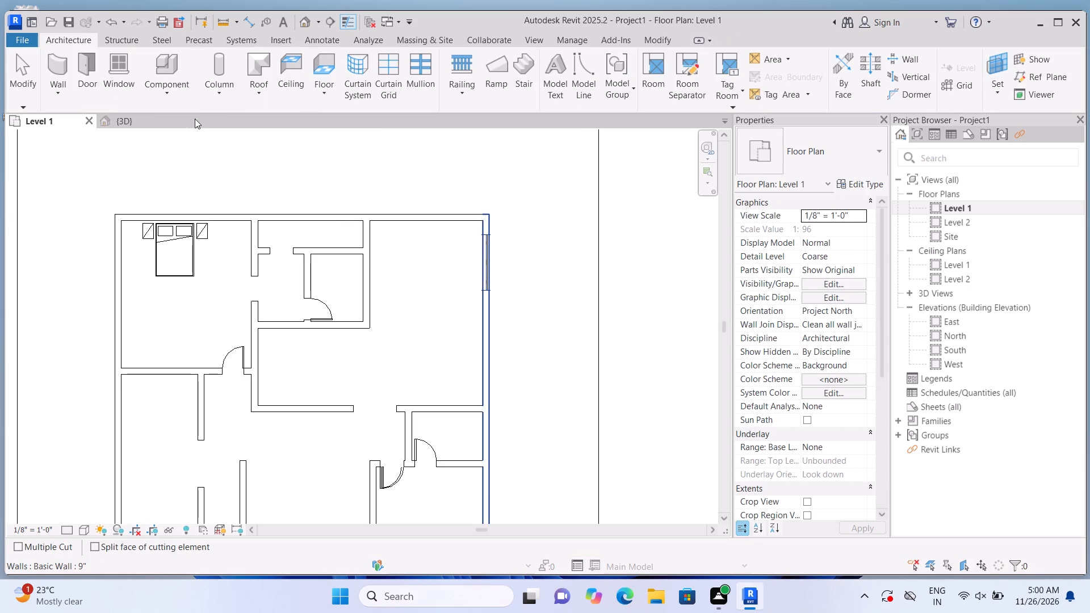
Draw a 6'-6" Curtain Wall 1 segment within the northeast room's north wall, starting about 1'-6" west of the east wall.
click(64, 64)
scroll(403, 230, up, 4)
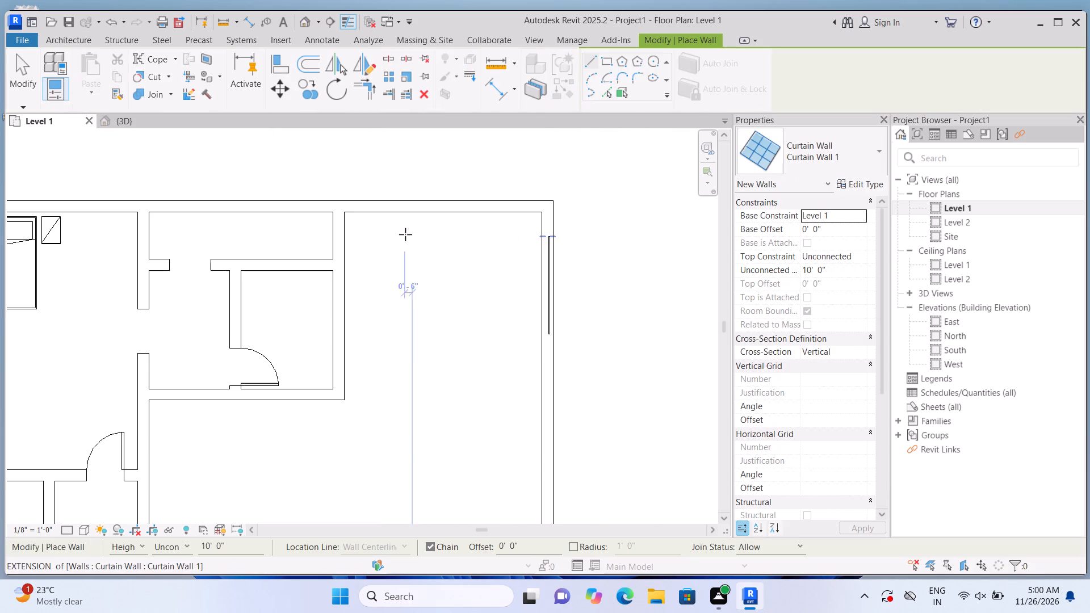
click(527, 203)
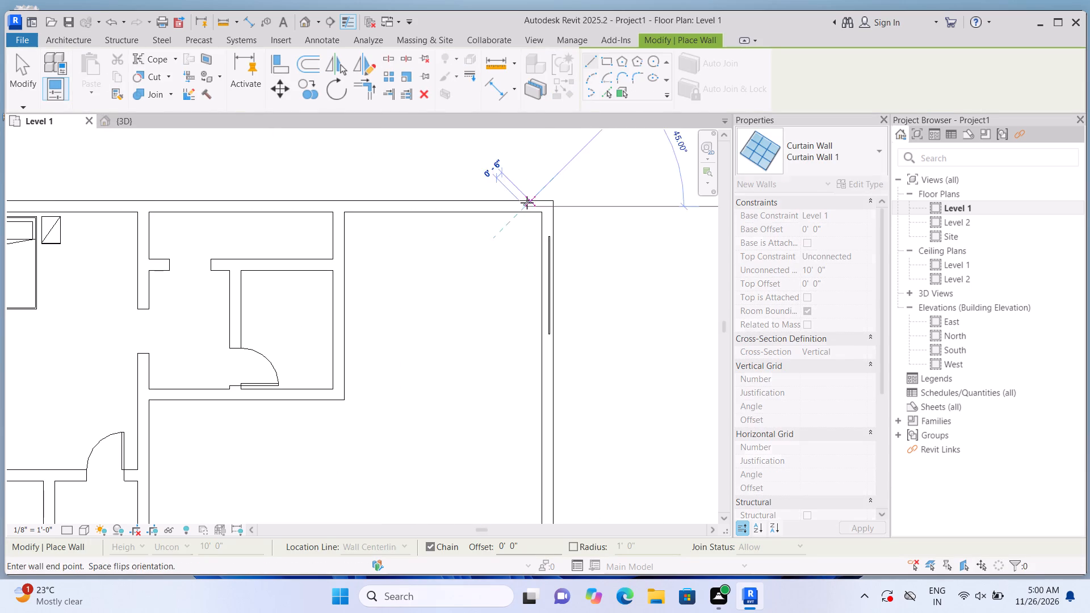
click(424, 212)
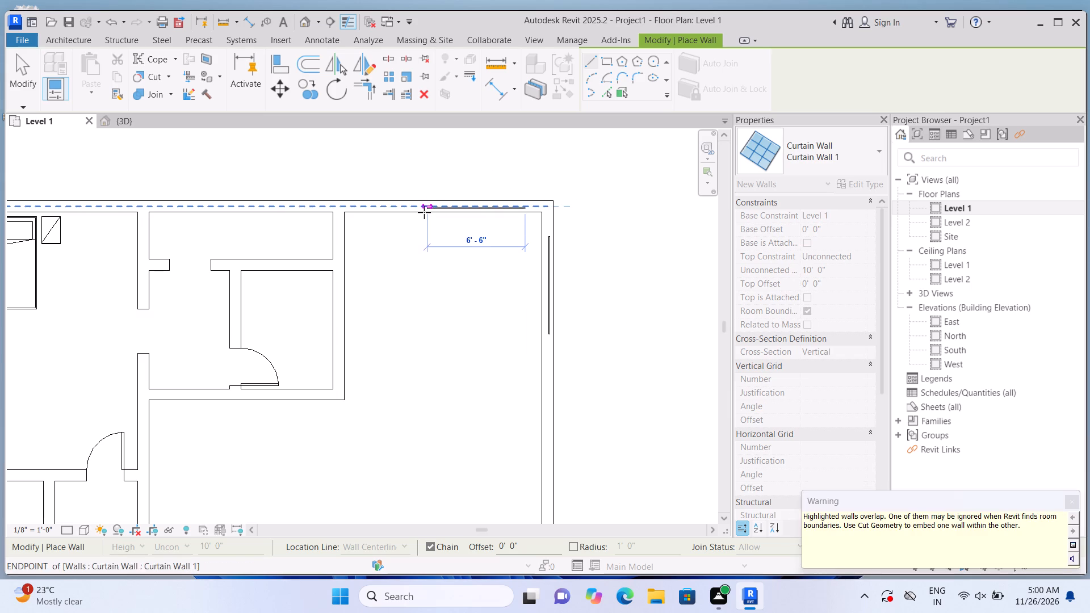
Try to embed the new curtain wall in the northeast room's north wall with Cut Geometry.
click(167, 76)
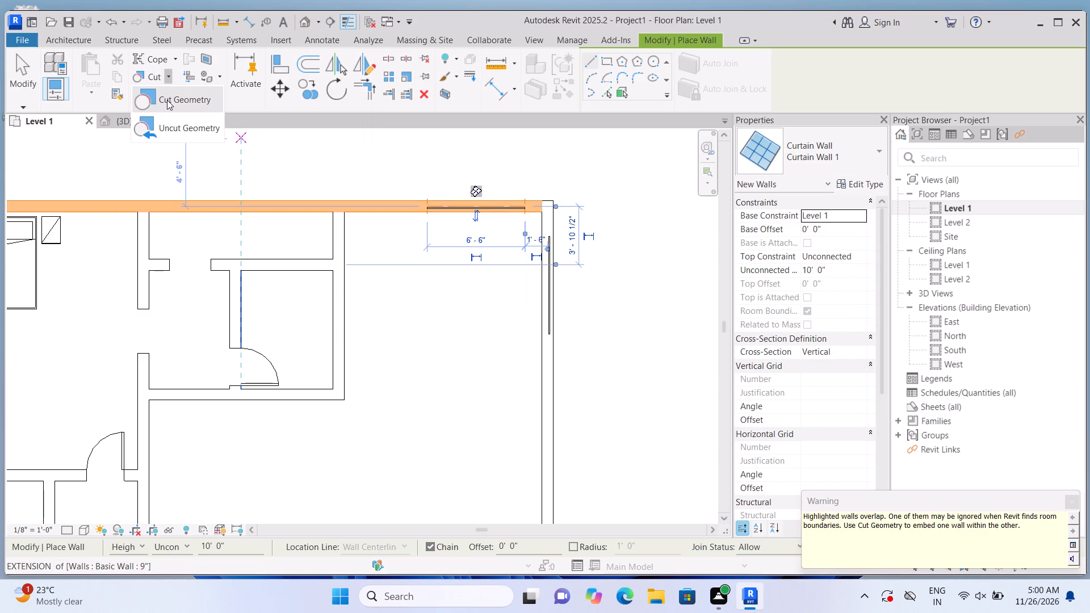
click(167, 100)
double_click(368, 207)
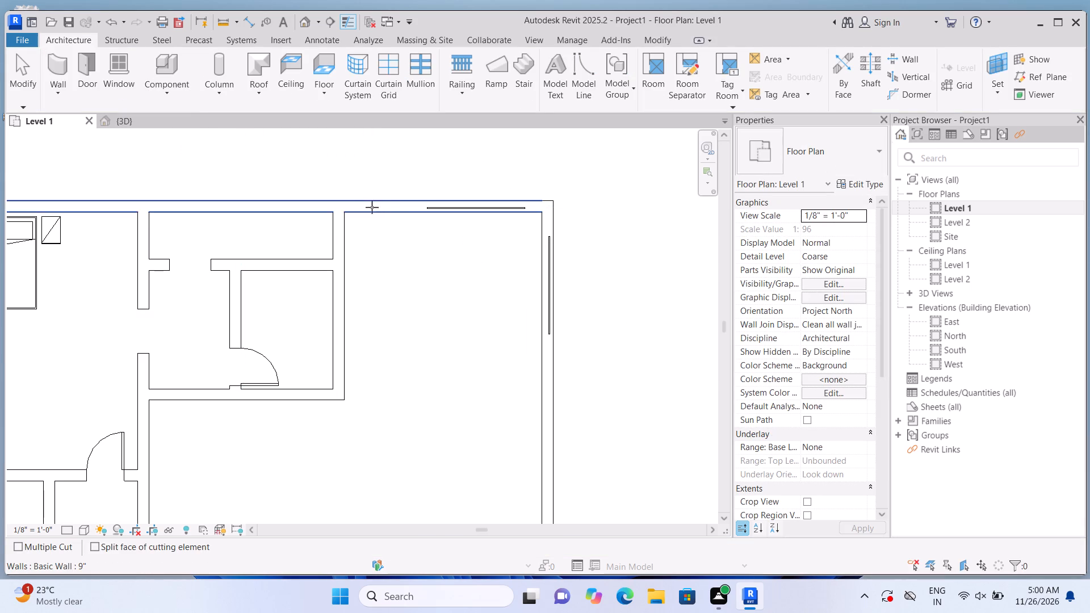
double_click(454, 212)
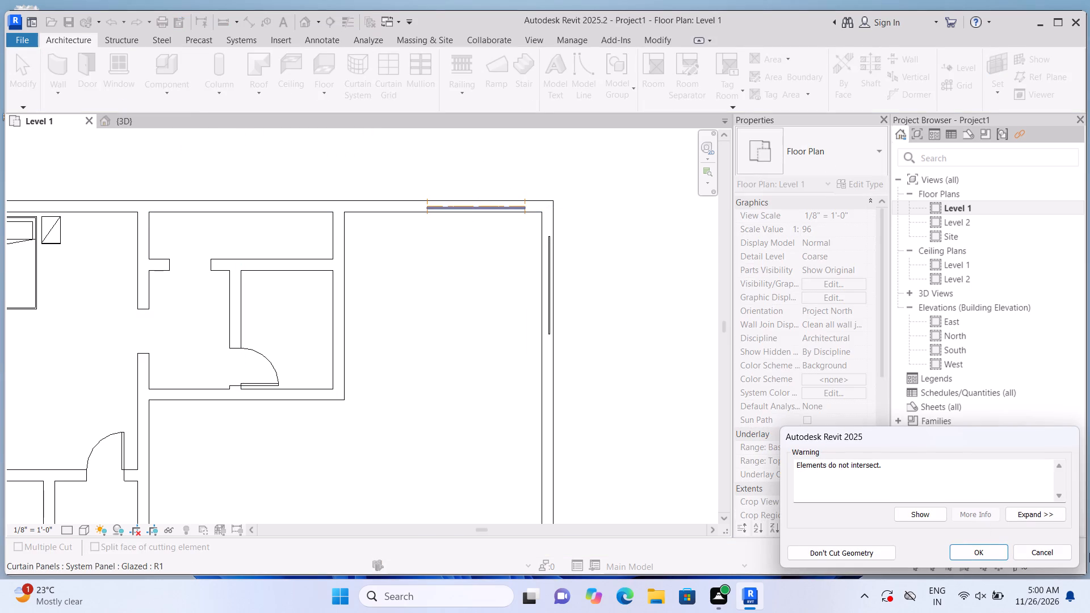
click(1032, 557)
Select the curtain wall segment in the northeast room's north wall.
scroll(534, 203, up, 2)
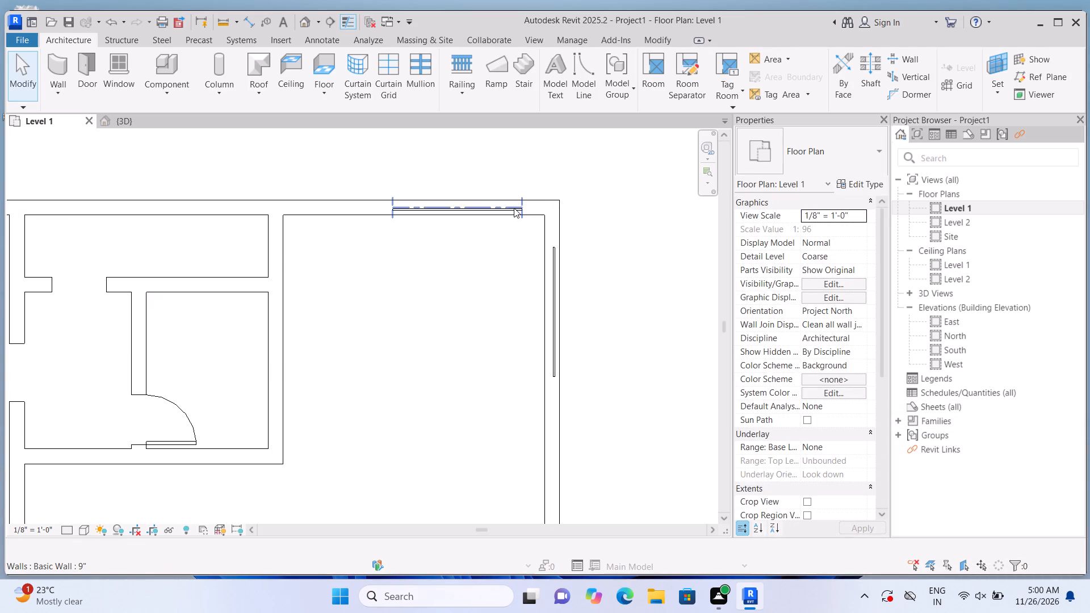
click(513, 209)
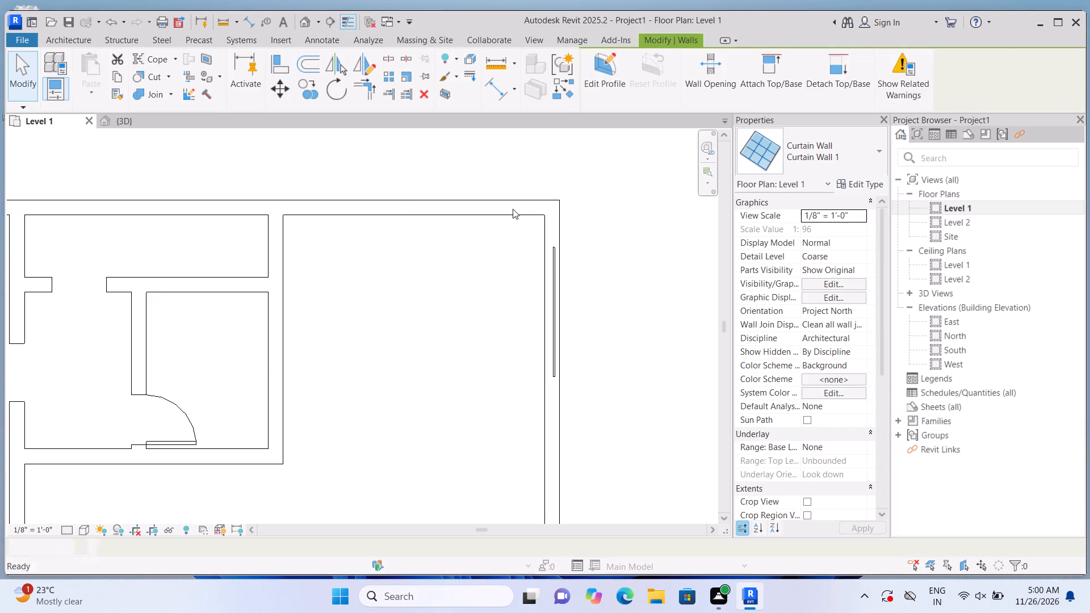
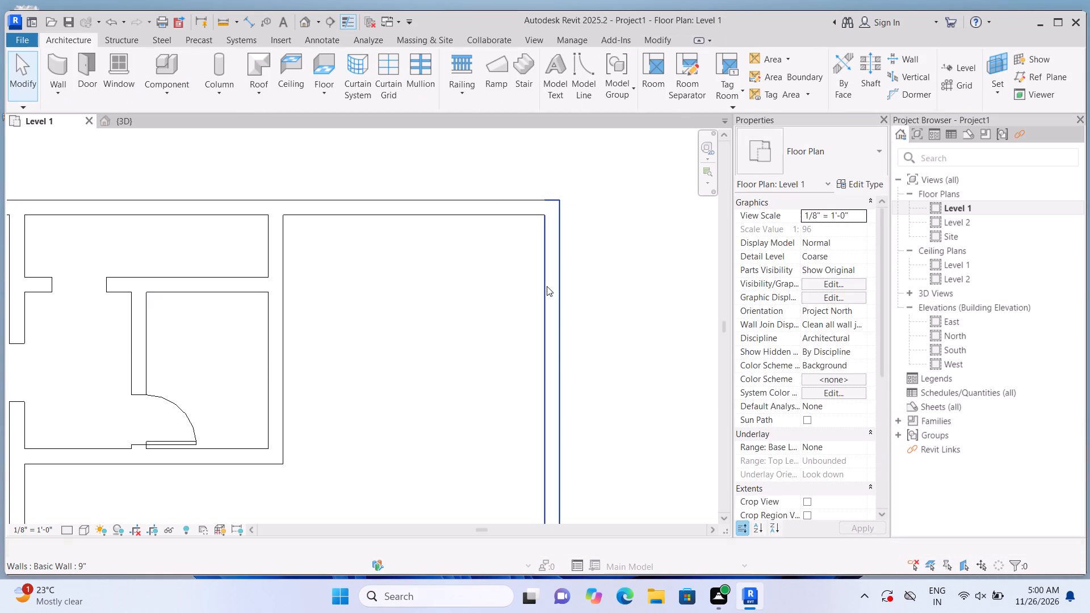
Draw a 4'-0" Curtain Wall 1 segment within the northeast room's east wall, starting 1'-0" south of the north wall.
click(58, 72)
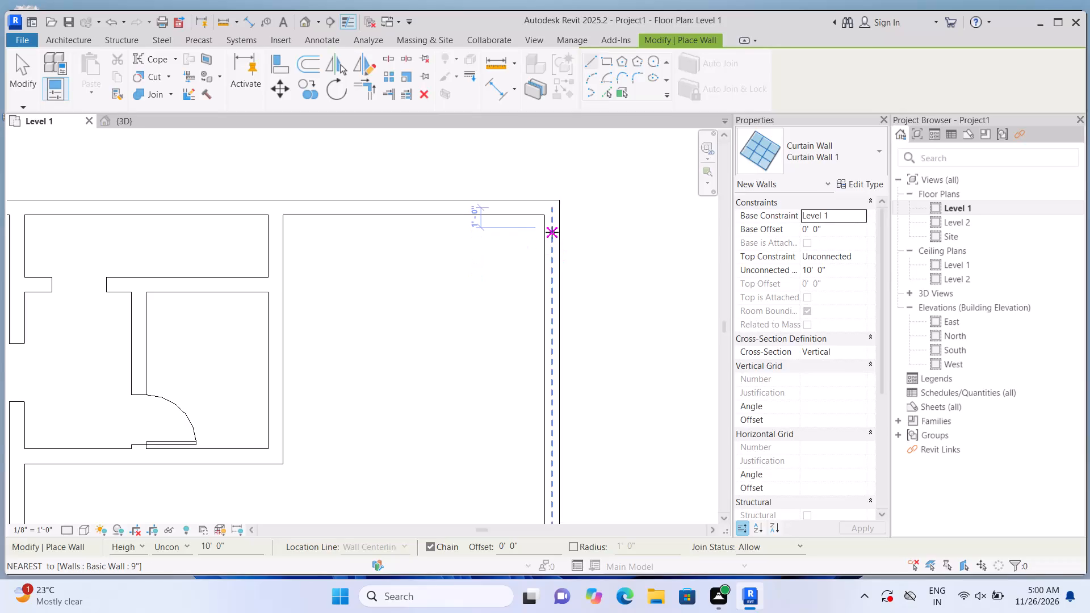
click(552, 229)
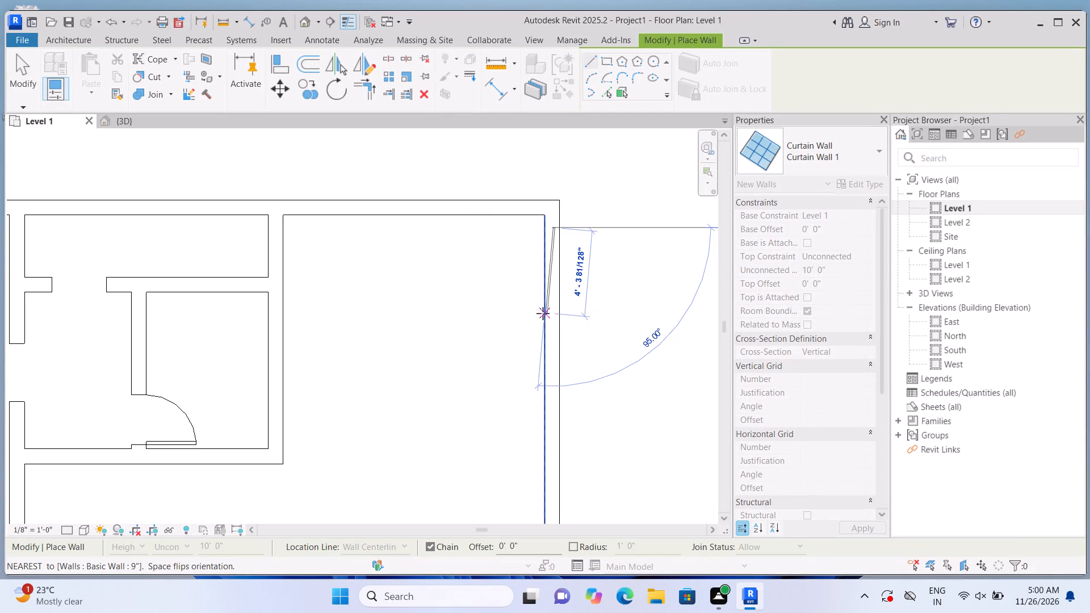
click(556, 312)
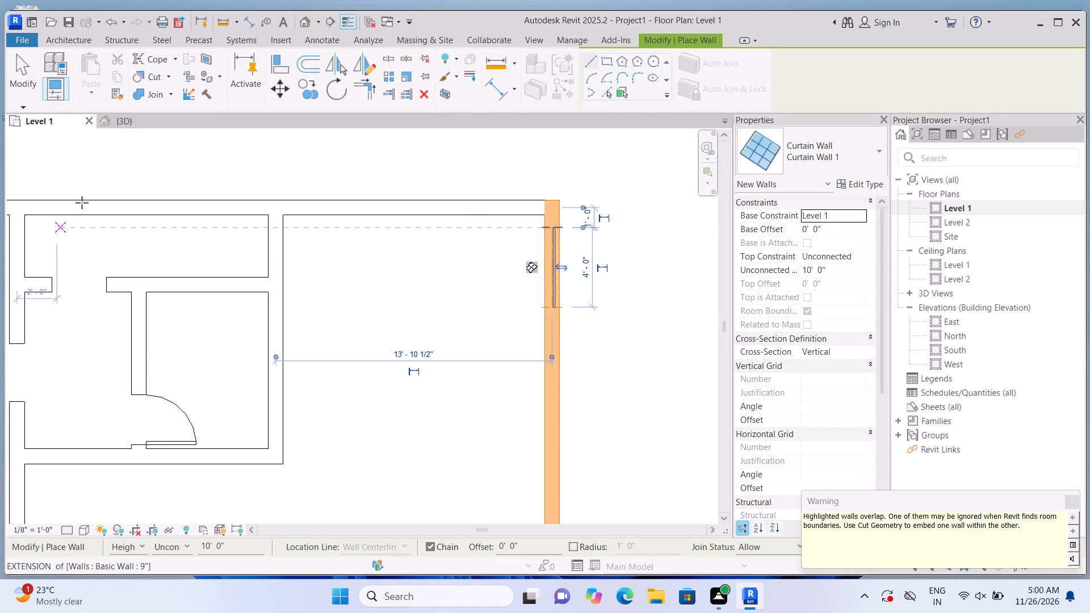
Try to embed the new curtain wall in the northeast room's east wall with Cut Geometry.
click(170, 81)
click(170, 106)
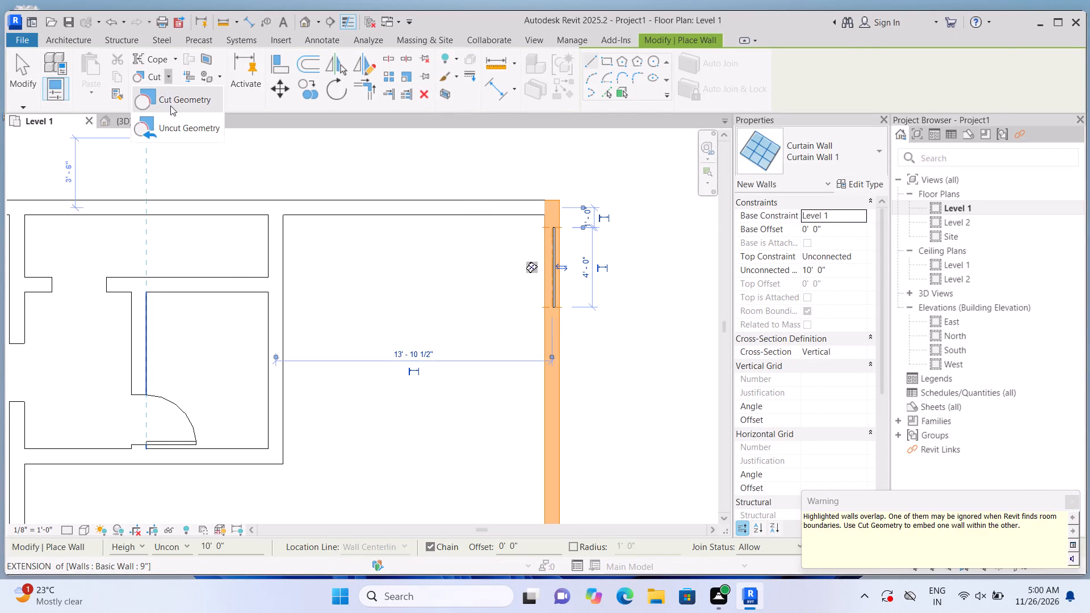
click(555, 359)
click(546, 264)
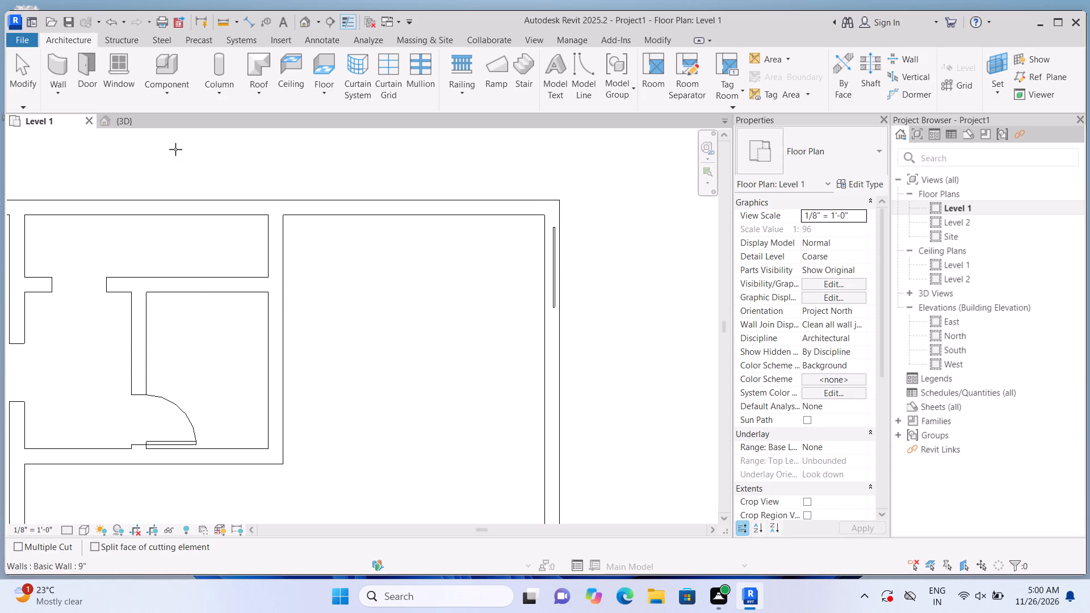
Cut the northeast room's east wall with the 4'-0" curtain wall segment using Cut Geometry.
click(584, 86)
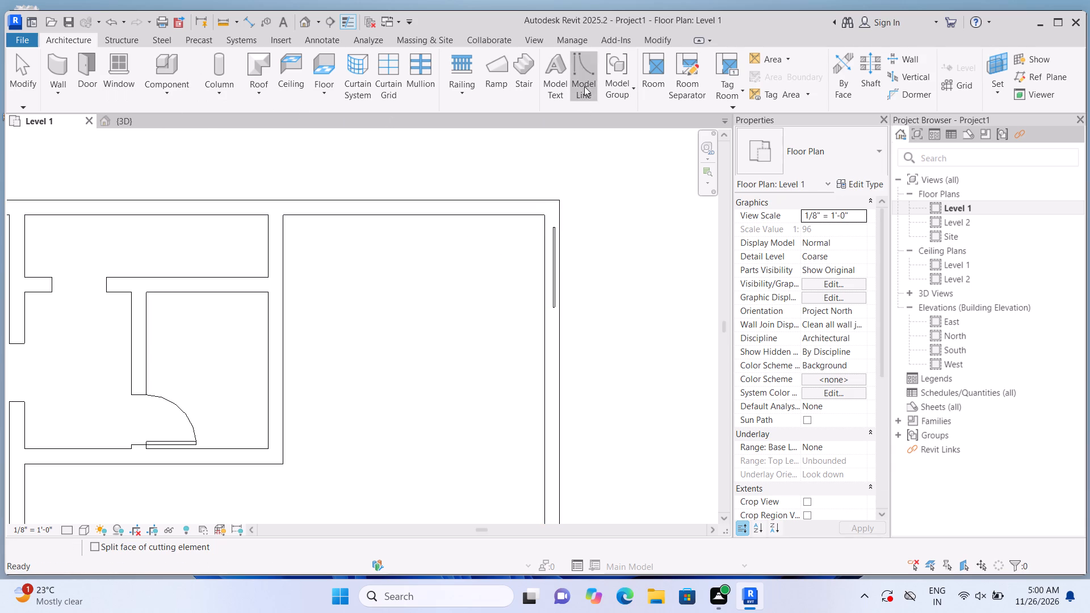
click(166, 71)
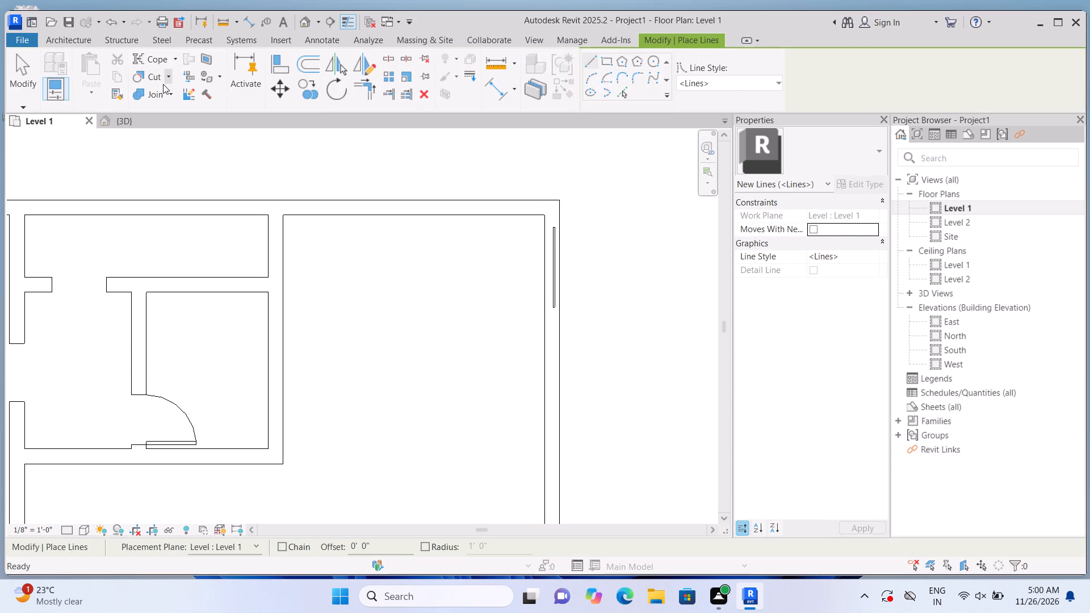
click(163, 85)
click(165, 98)
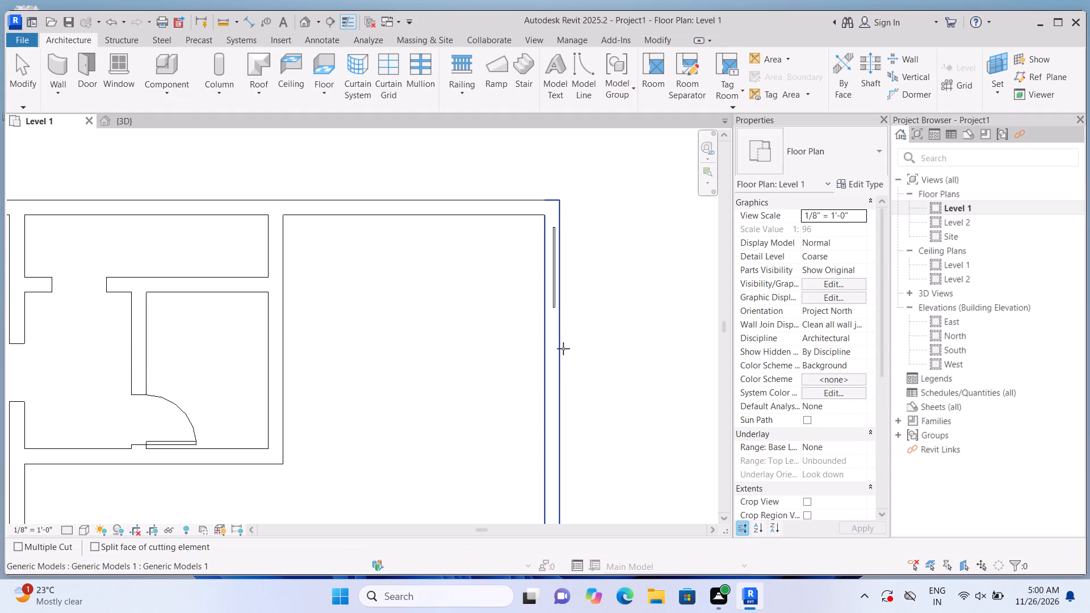
click(563, 349)
click(549, 282)
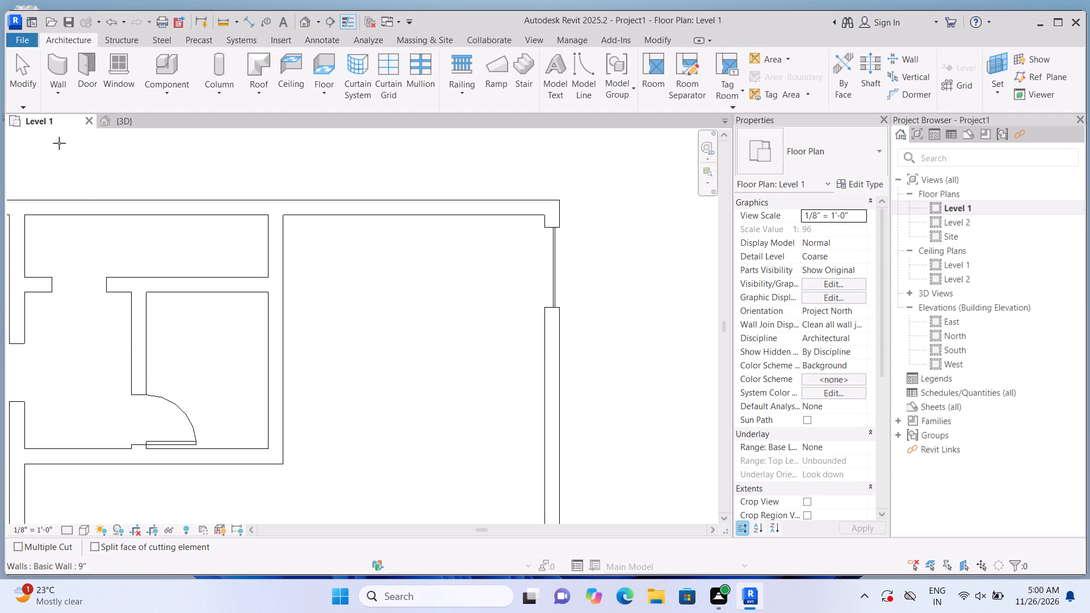
Draw a 5'-6" Curtain Wall 1 segment within the northeast room's north wall, starting 1'-6" west of the east wall.
click(66, 68)
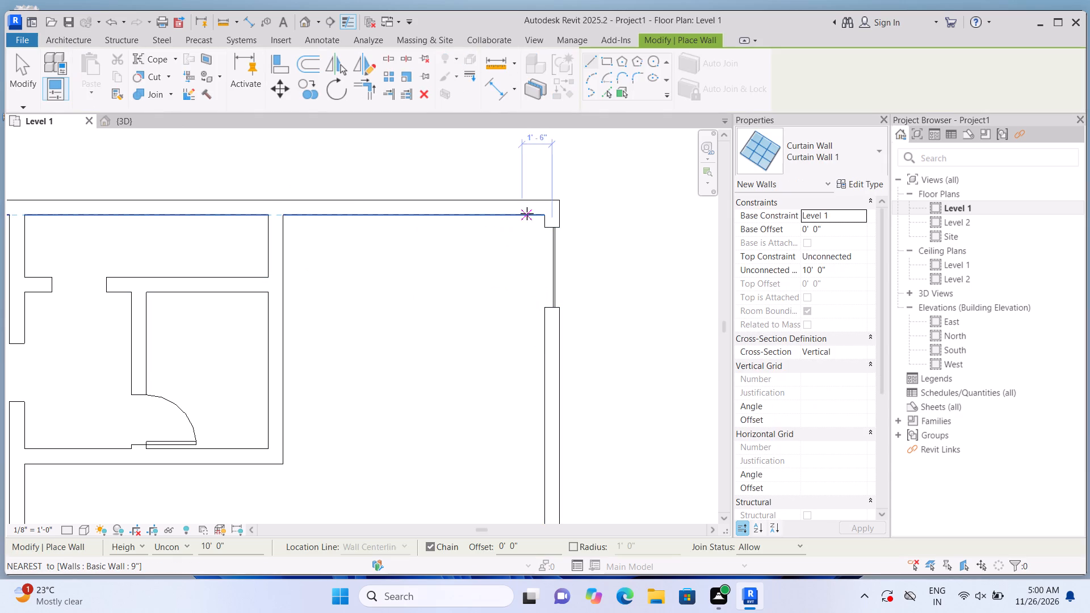
click(522, 209)
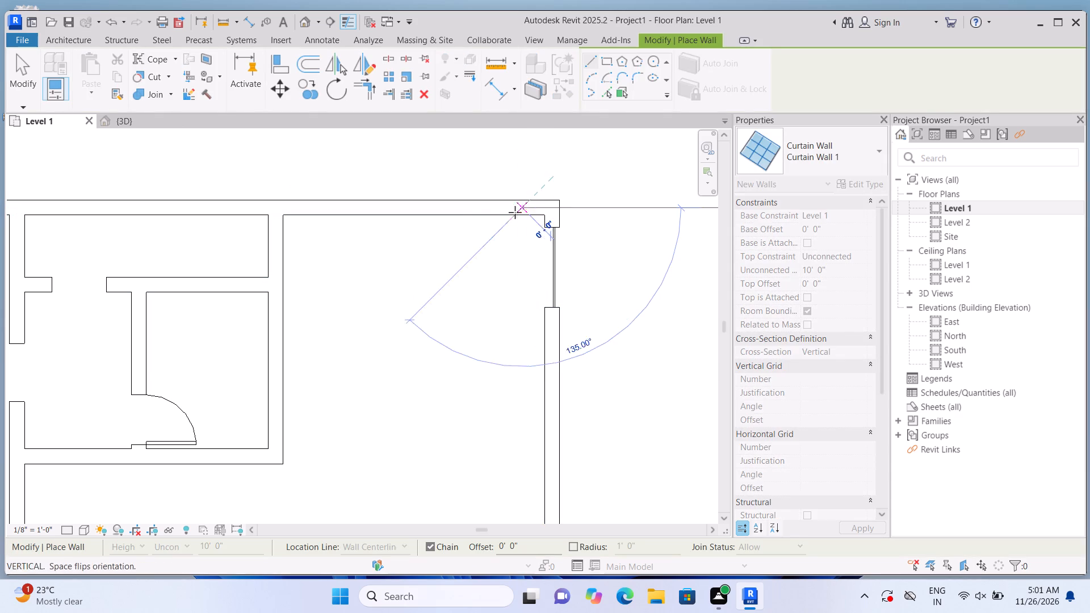
click(411, 212)
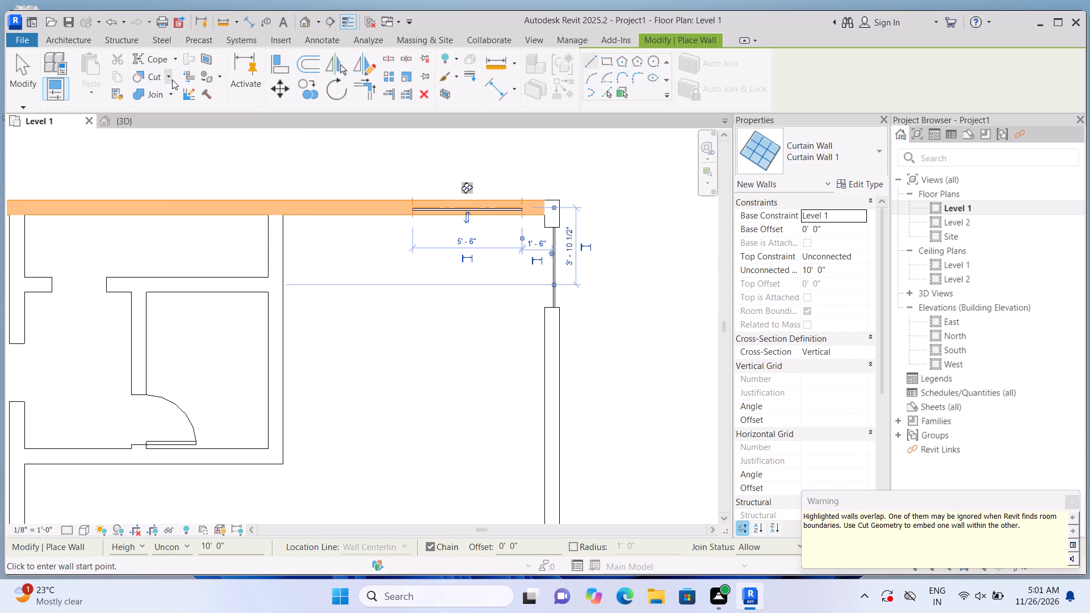
Embed the 5'-6" curtain wall in the northeast room's north wall with Cut Geometry.
click(167, 78)
click(170, 93)
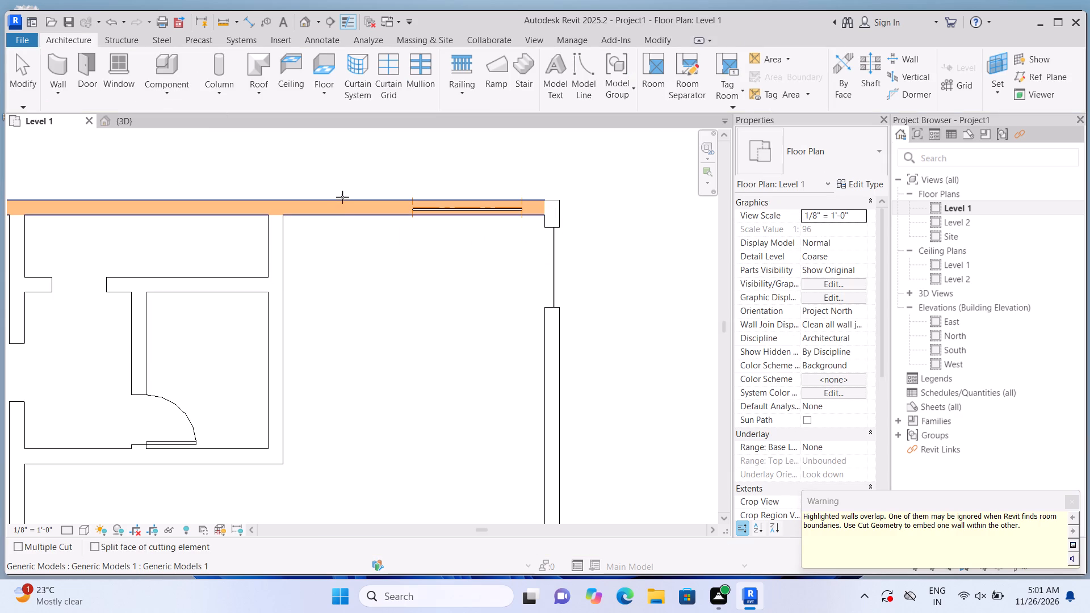
click(345, 204)
click(448, 208)
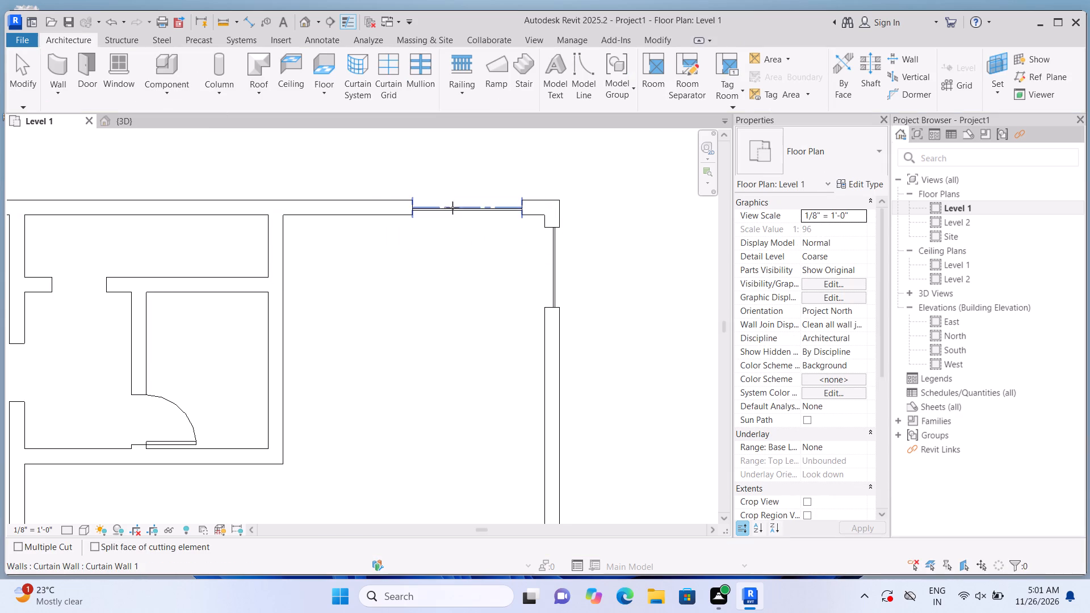
Draw a 7'-6" Curtain Wall 1 segment within the northwest bedroom's north wall behind the bed, starting 3'-0" east of the west wall.
scroll(567, 194, down, 6)
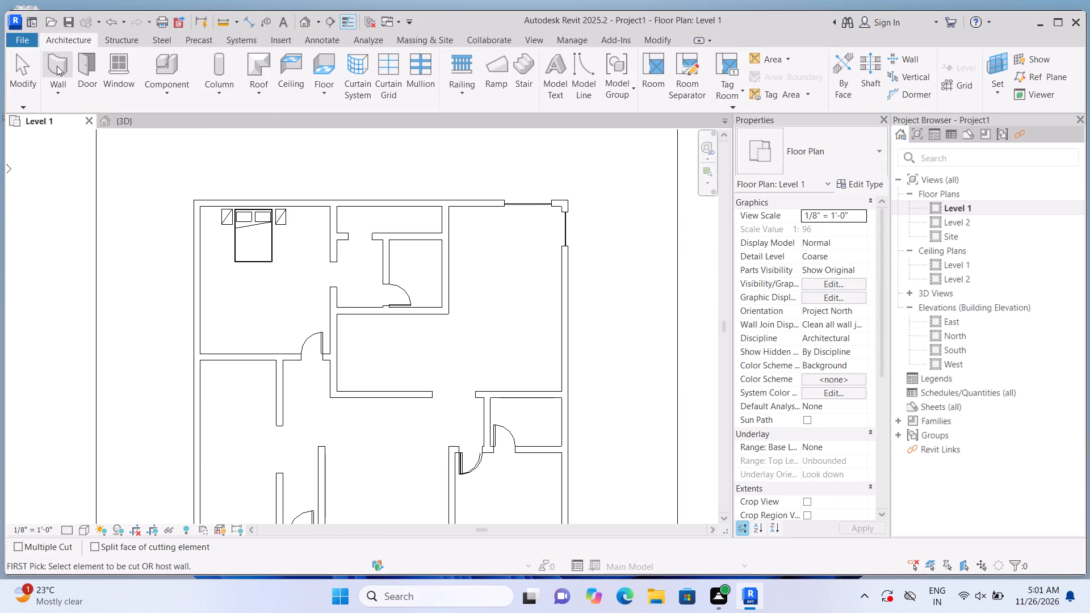
click(57, 66)
scroll(174, 189, up, 2)
scroll(229, 213, up, 5)
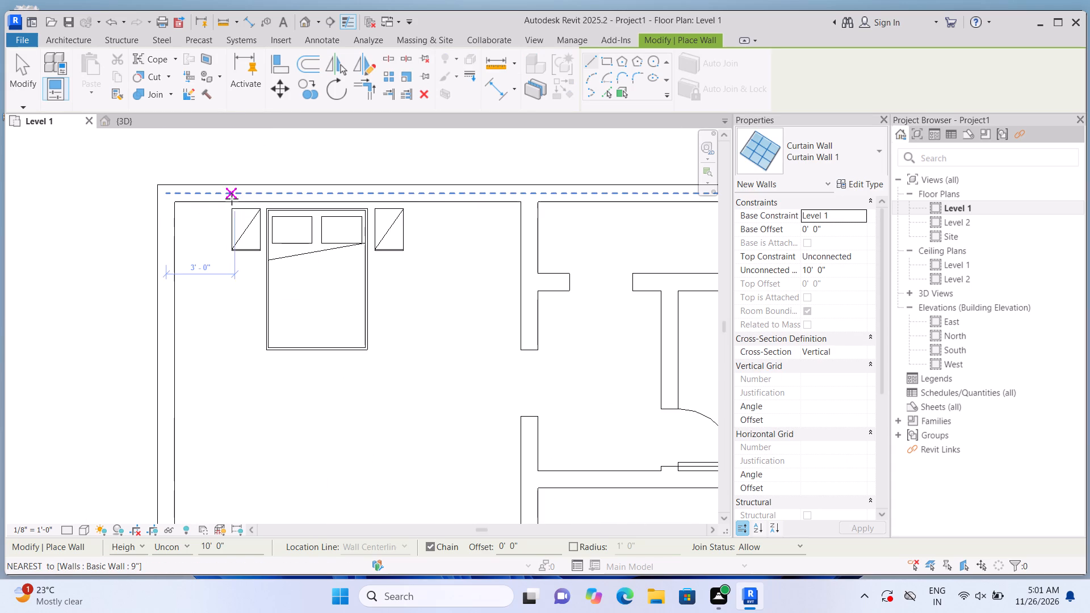
click(233, 198)
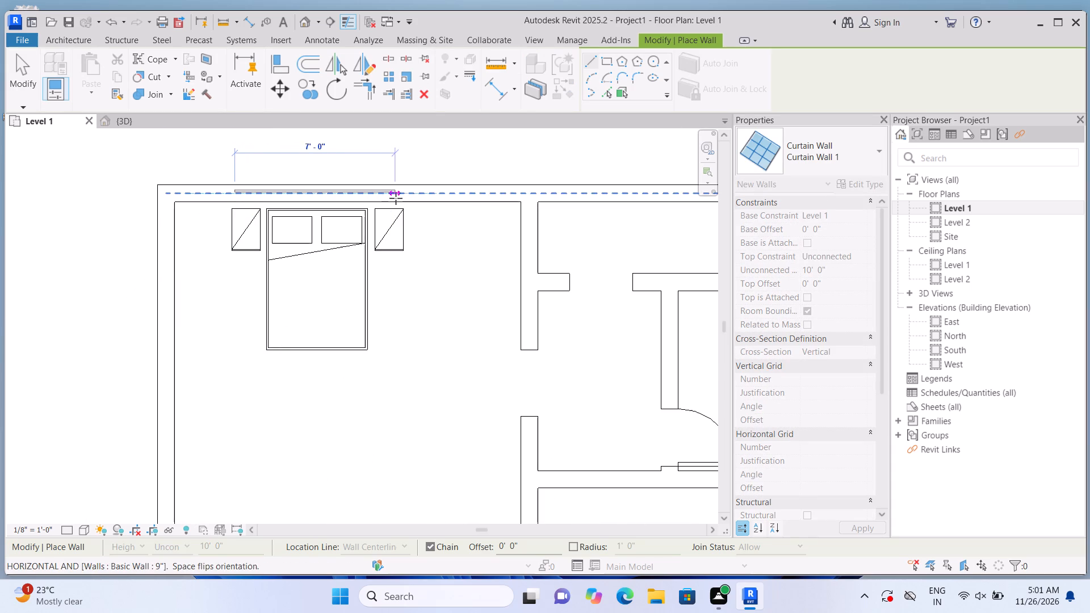
click(408, 196)
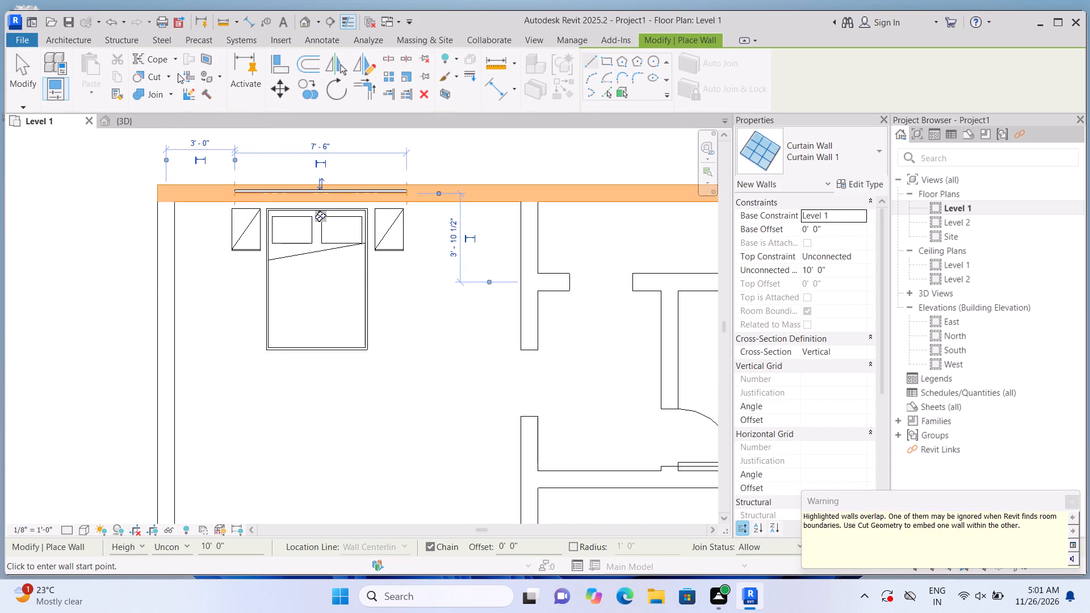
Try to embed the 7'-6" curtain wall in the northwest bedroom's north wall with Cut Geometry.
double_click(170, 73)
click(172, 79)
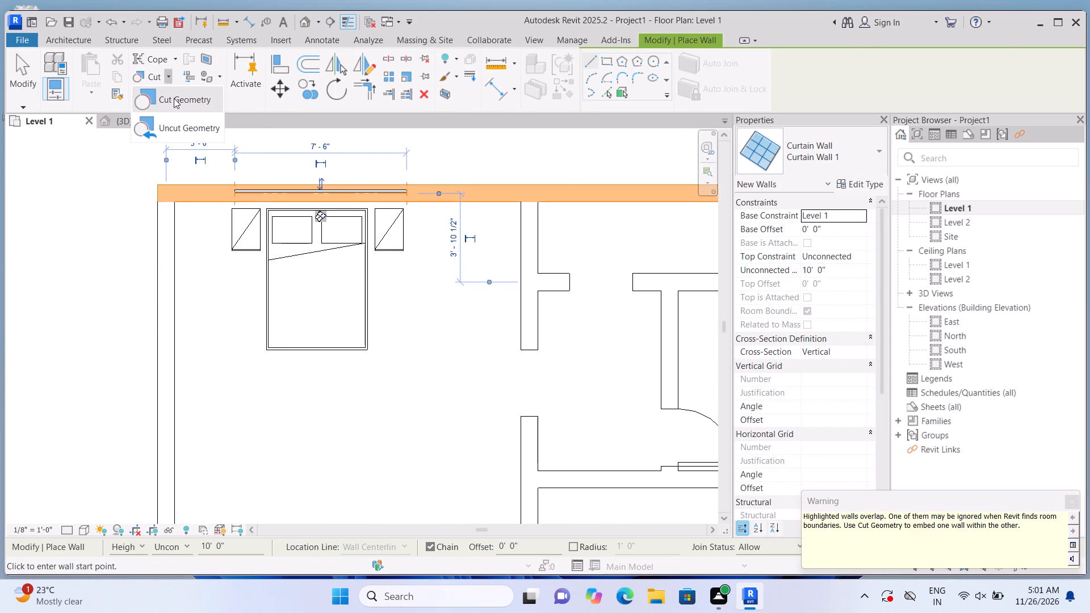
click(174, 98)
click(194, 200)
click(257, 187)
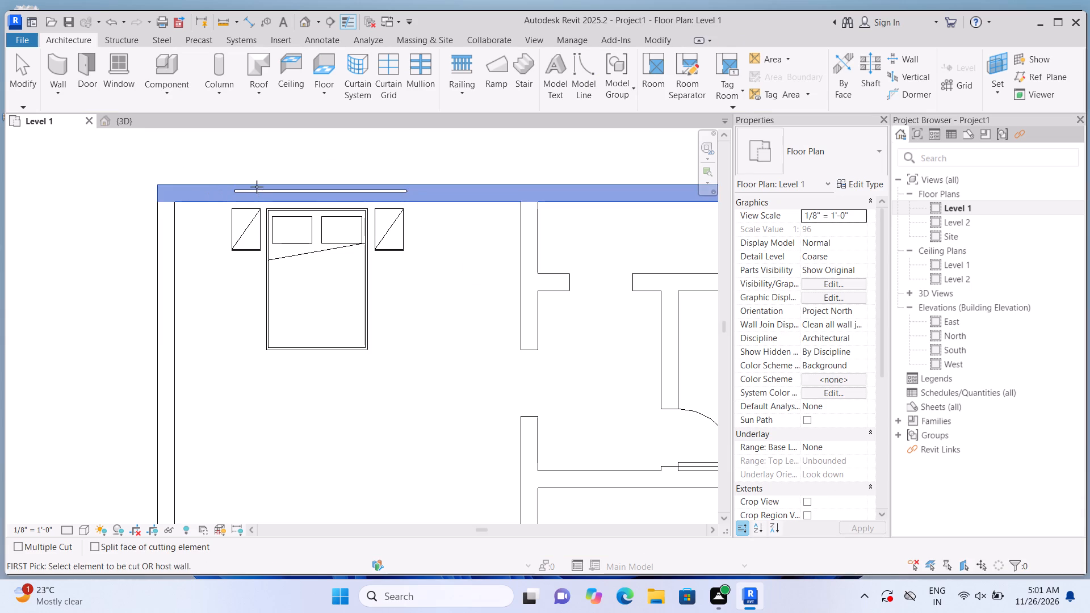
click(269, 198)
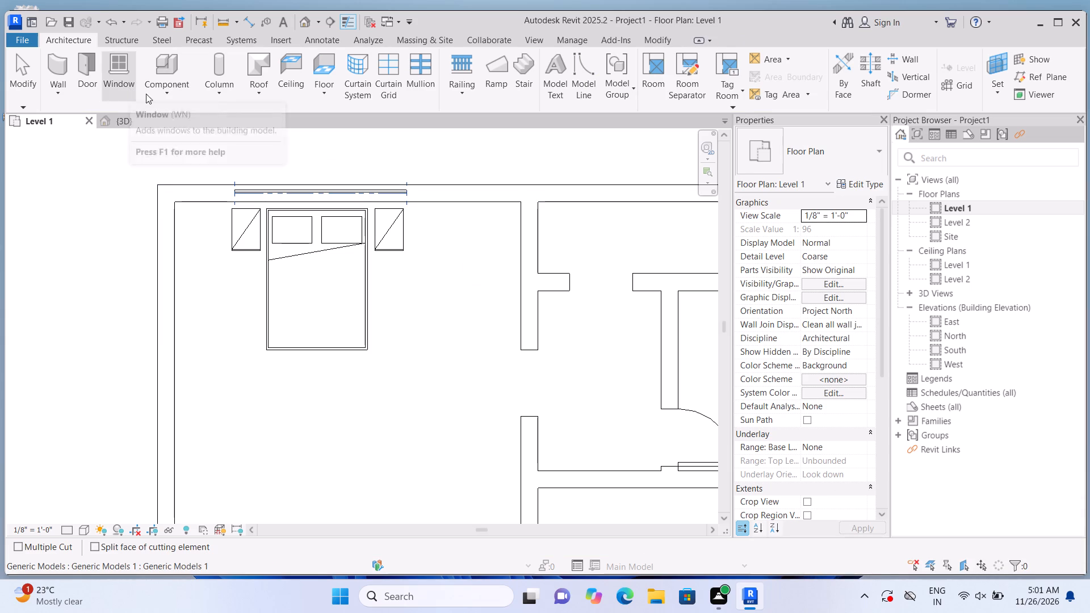
Cut the northwest bedroom's north wall with the 7'-6" curtain wall segment using Cut Geometry.
double_click(600, 77)
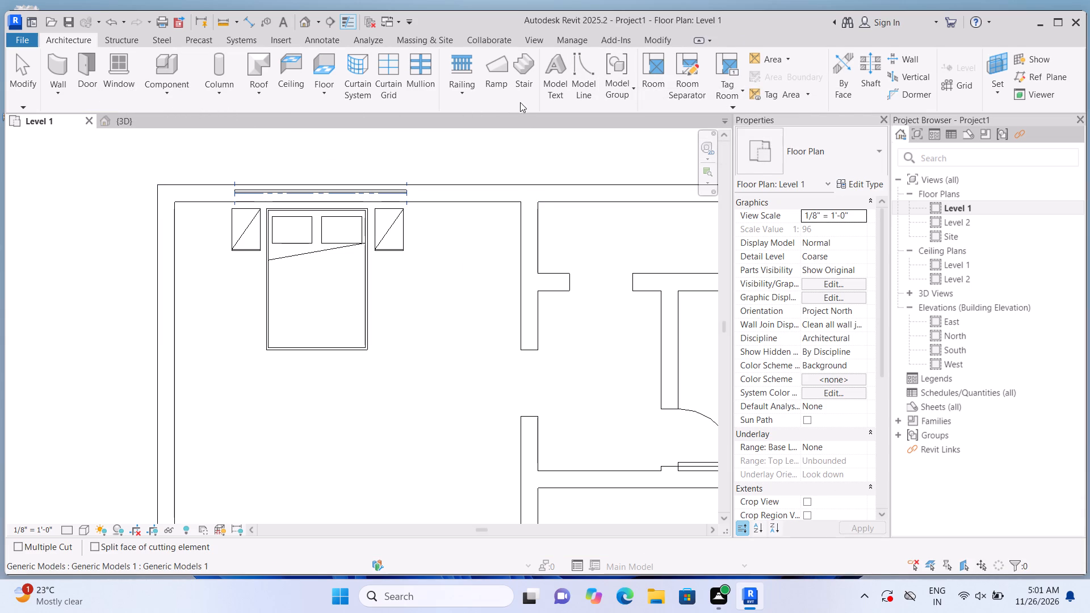
click(572, 91)
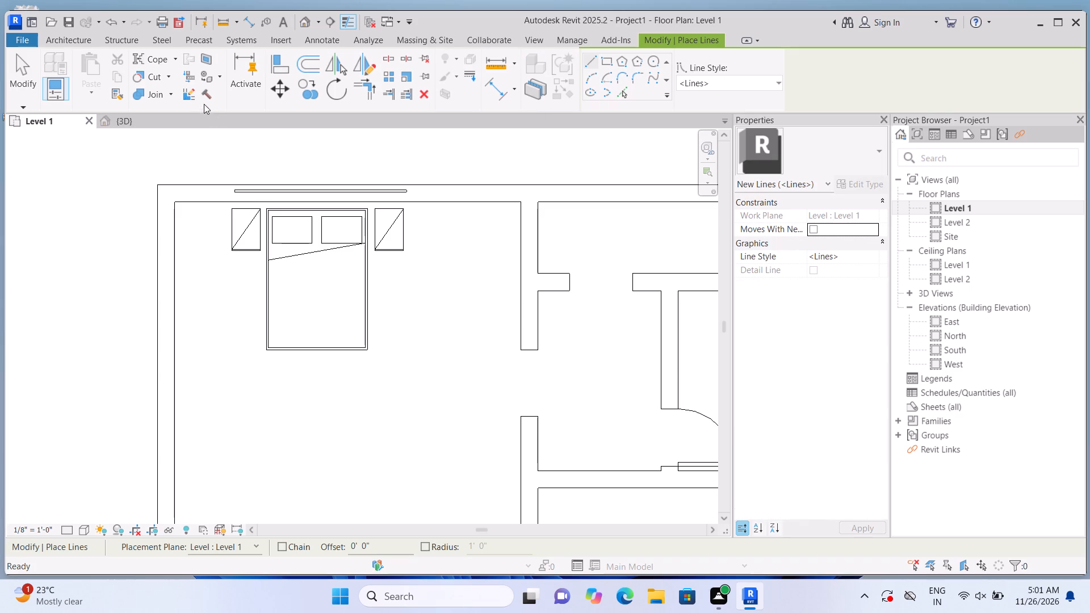
click(171, 78)
click(178, 98)
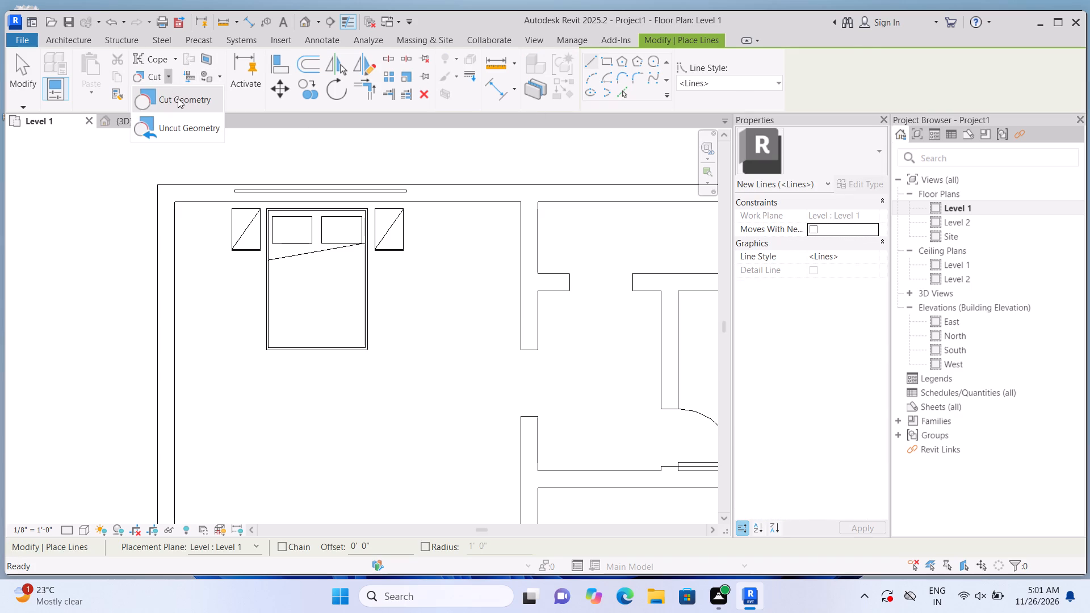
click(203, 196)
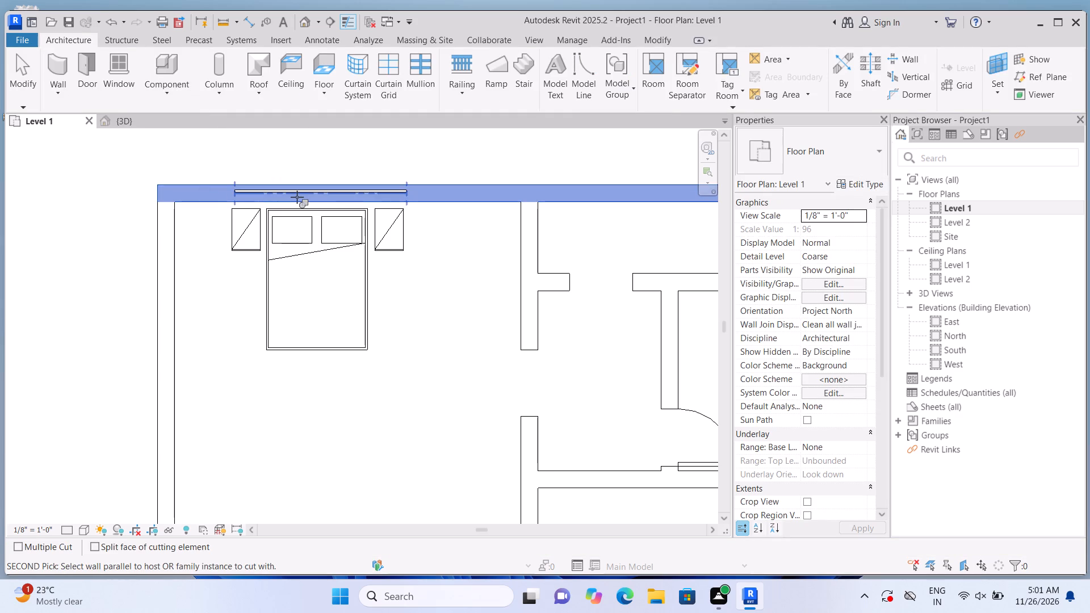
click(297, 197)
Draw a 5'-0" Curtain Wall 1 segment within the northwest bedroom's west wall, starting about 2'-4 1/2" south of the north wall.
scroll(300, 163, down, 5)
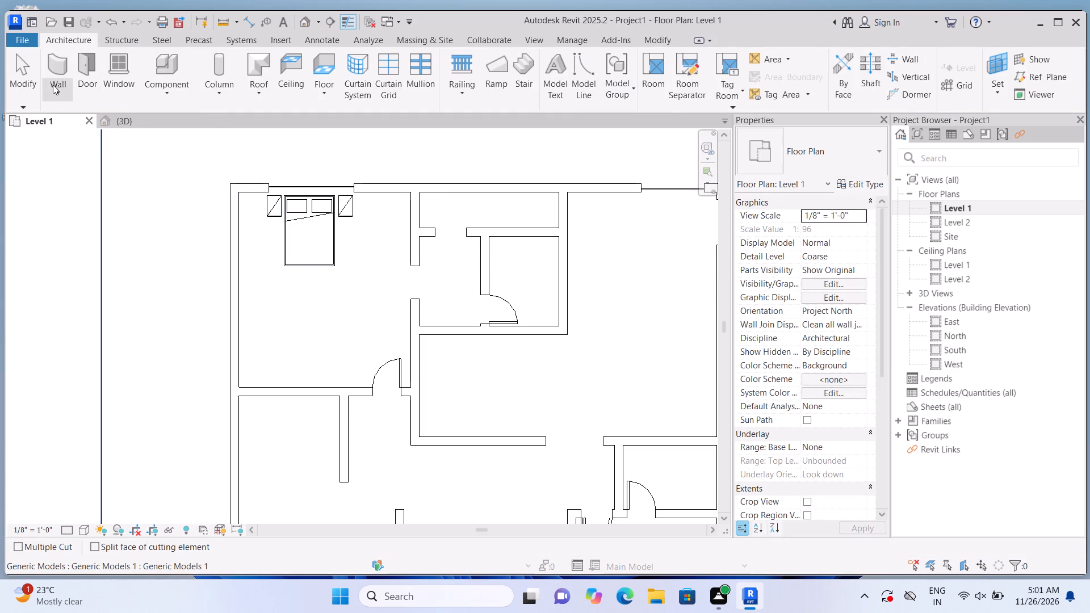
click(62, 69)
scroll(239, 222, up, 4)
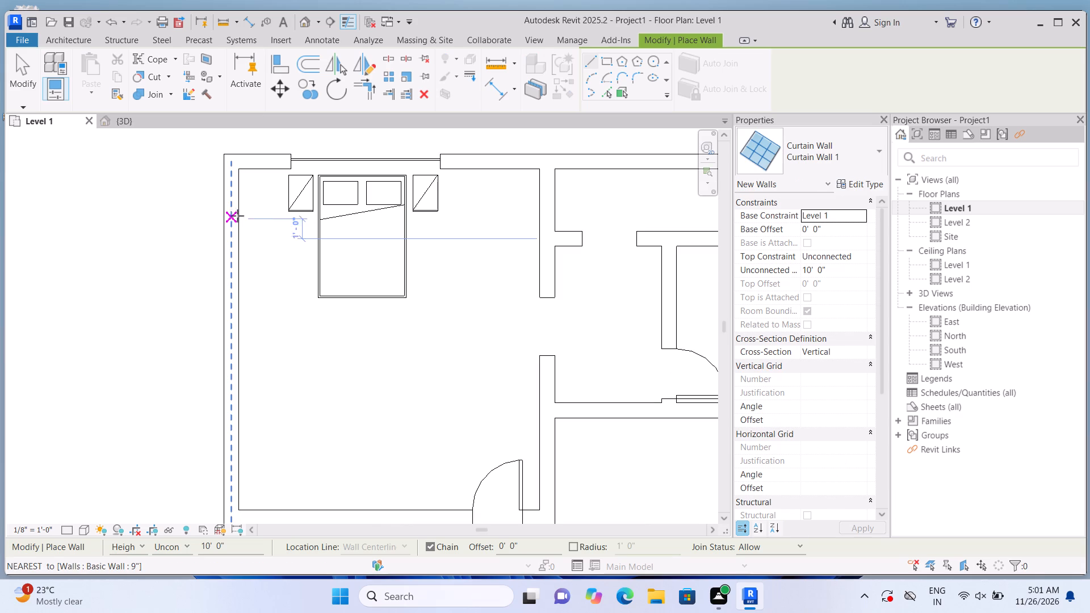
click(234, 206)
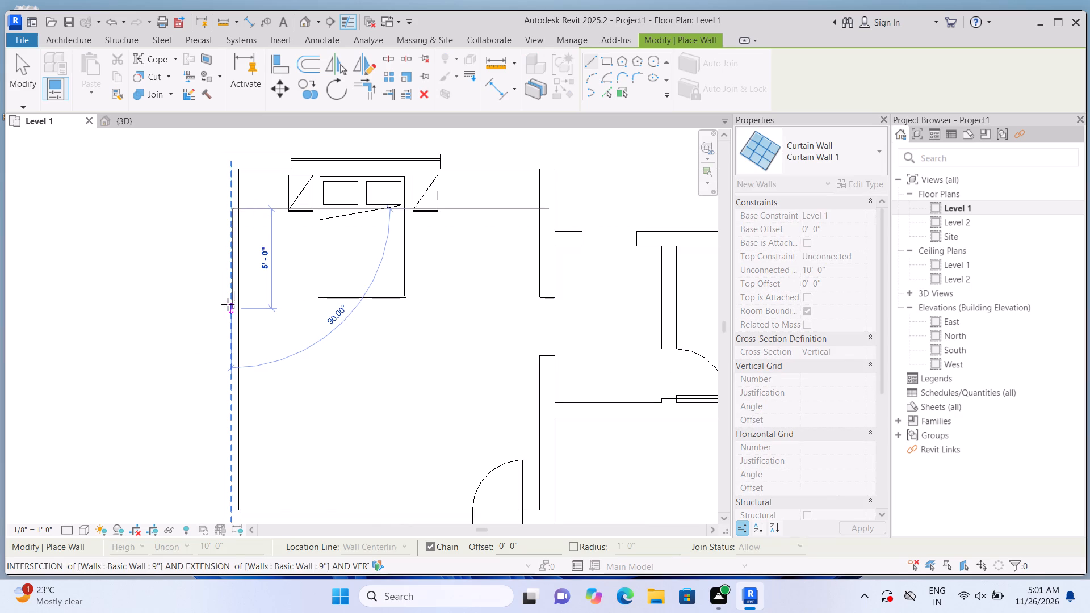
click(228, 307)
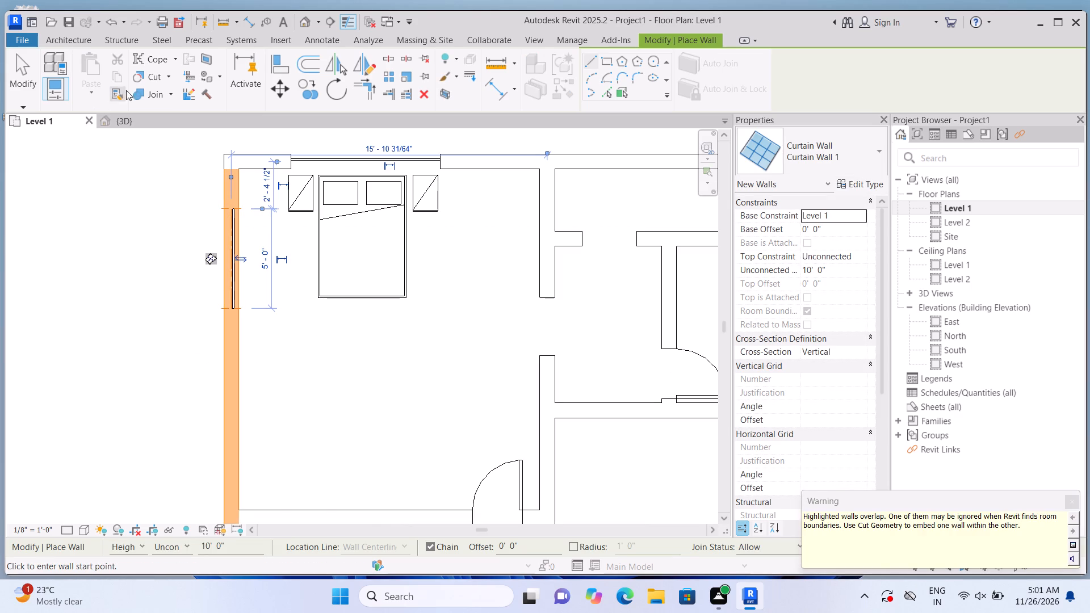
Embed the 5'-0" curtain wall in the northwest bedroom's west wall with Cut Geometry.
click(167, 77)
click(172, 100)
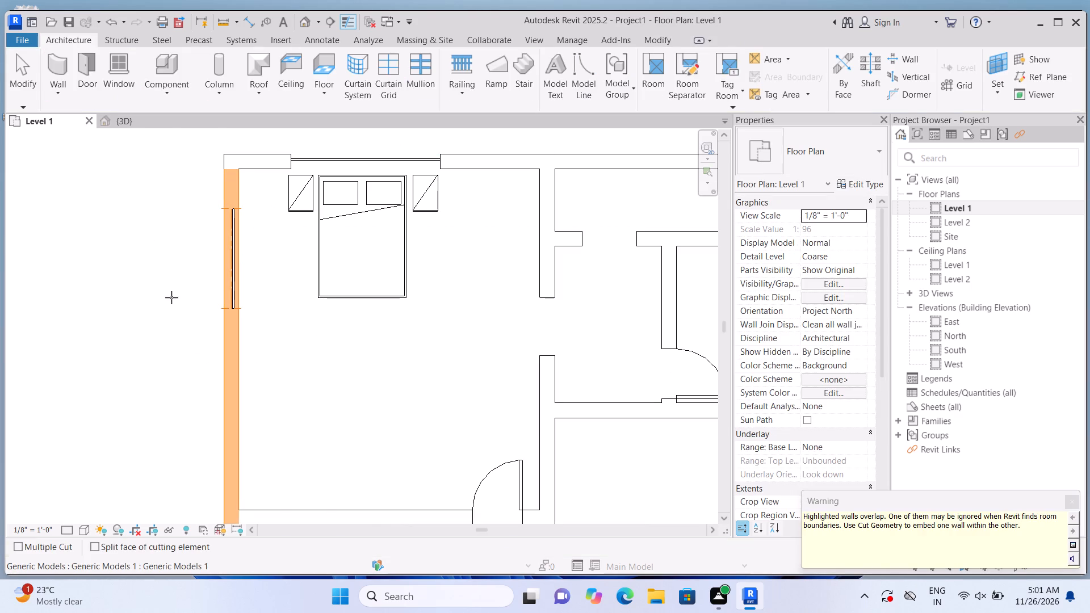
click(233, 342)
drag(227, 274, 227, 267)
Draw a 7'-0" Curtain Wall 1 segment in the west wall of the room south of the northwest bedroom, 1'-6" north of its south wall.
scroll(265, 173, down, 5)
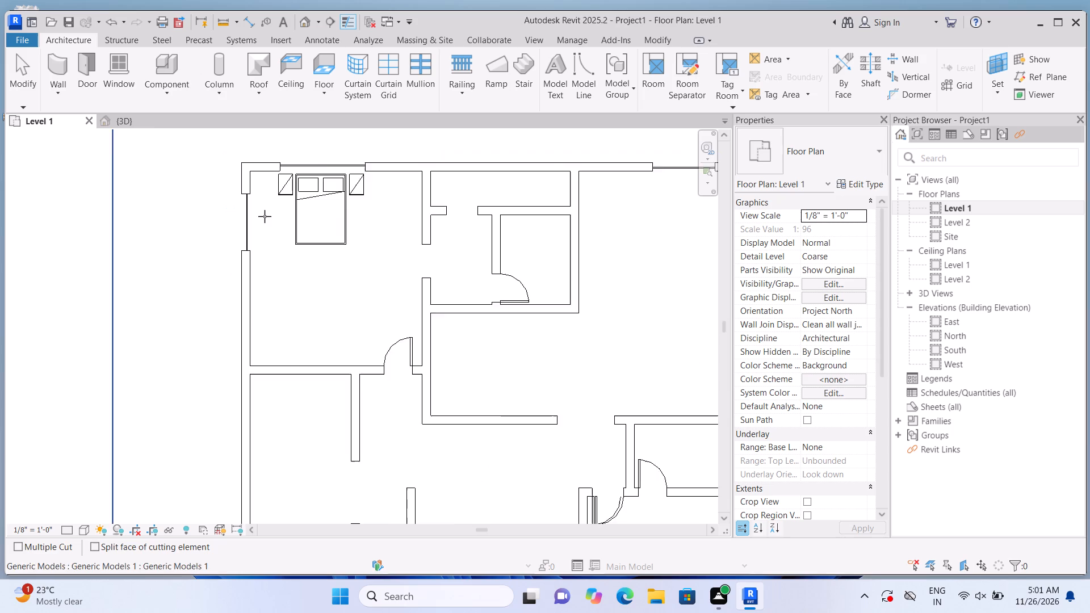
scroll(265, 216, down, 2)
middle_drag(210, 330, 207, 121)
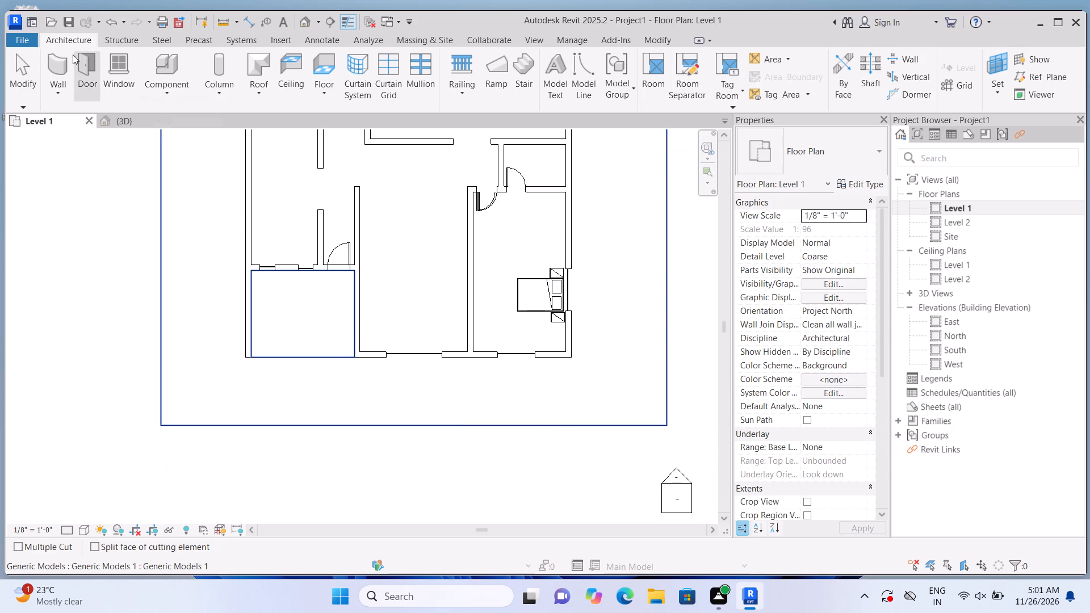
click(67, 57)
scroll(279, 326, up, 5)
middle_drag(274, 326, 276, 329)
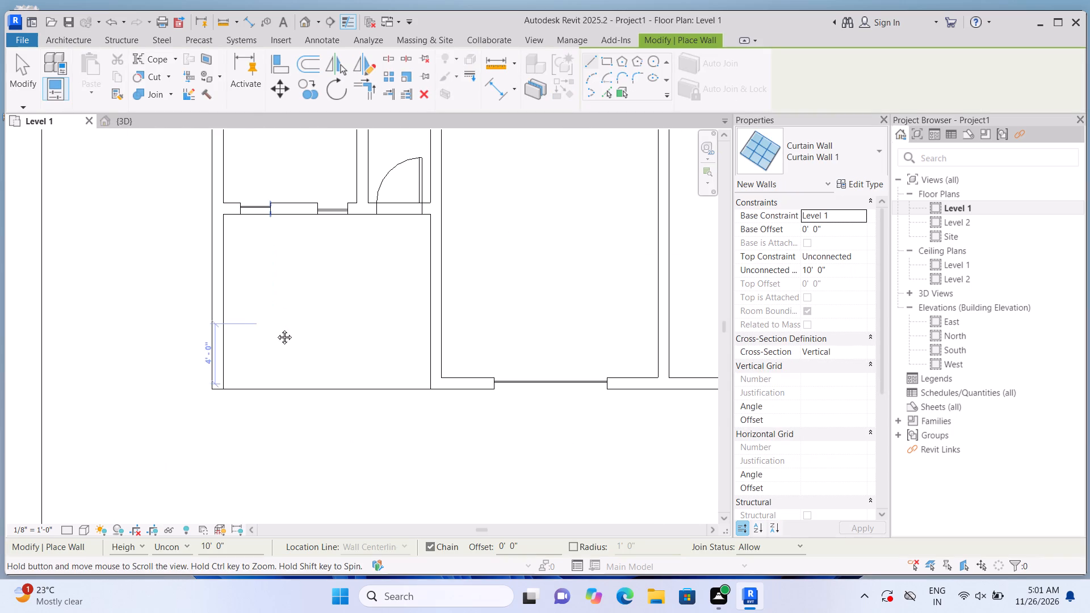
middle_drag(276, 329, 332, 532)
scroll(276, 364, down, 2)
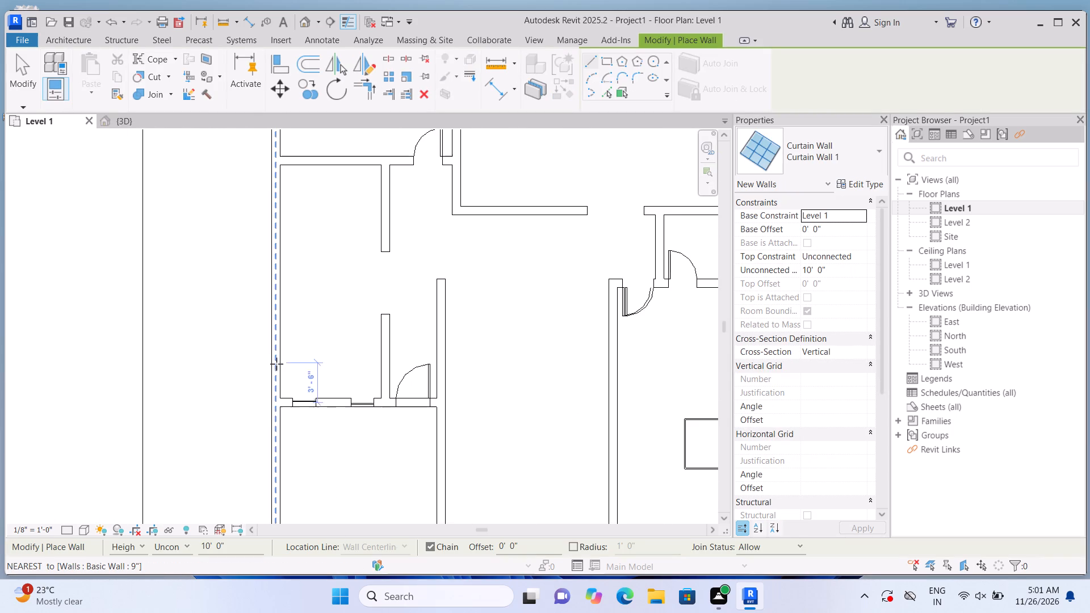
scroll(276, 362, up, 2)
click(270, 390)
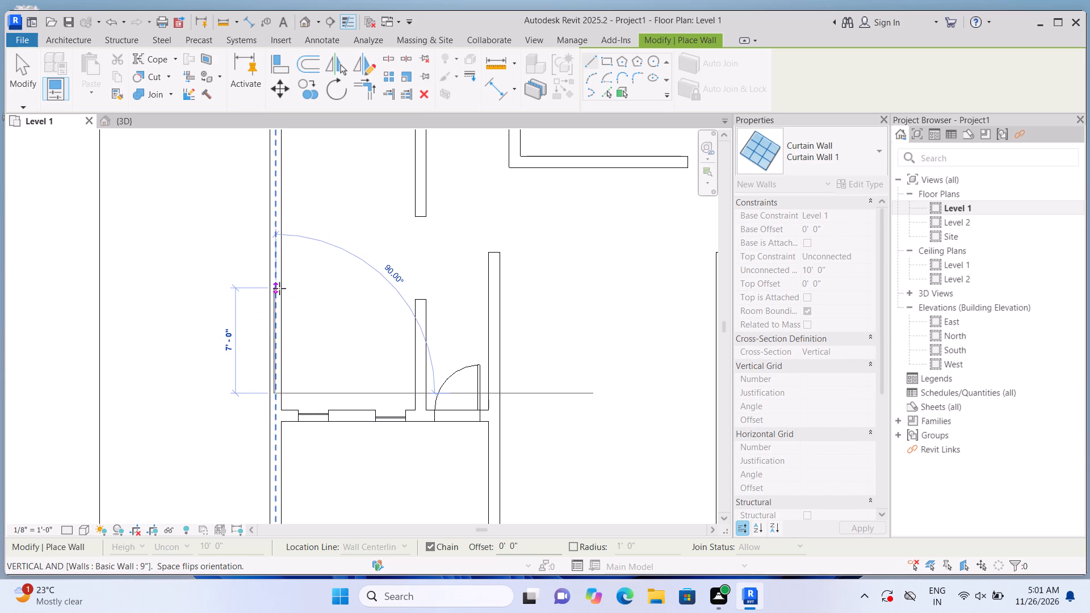
click(279, 288)
Embed the 7'-0" curtain wall in the exterior west wall with Cut Geometry.
click(171, 79)
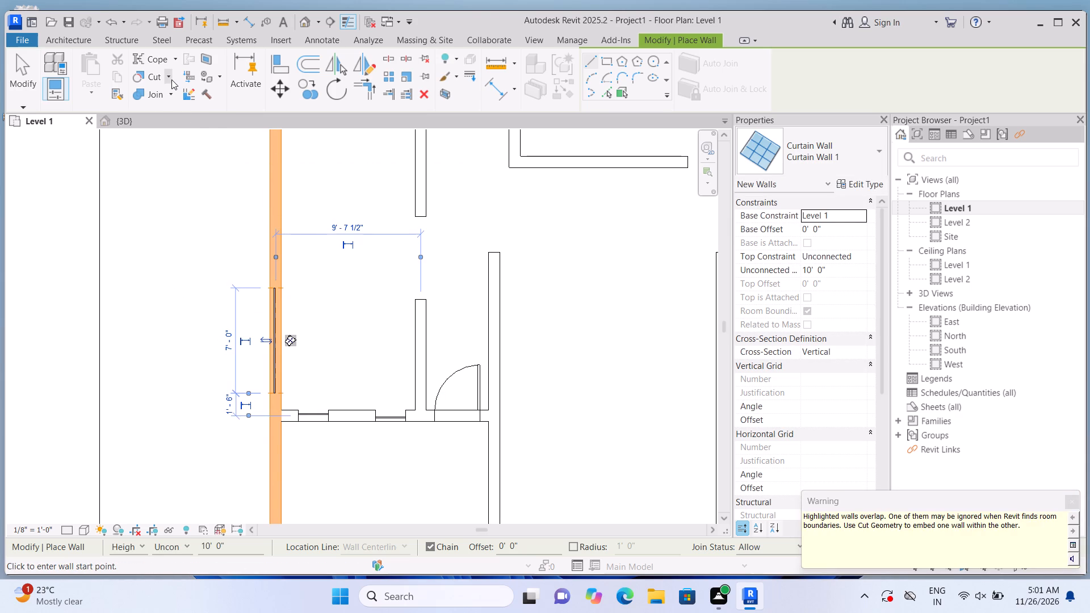
click(176, 99)
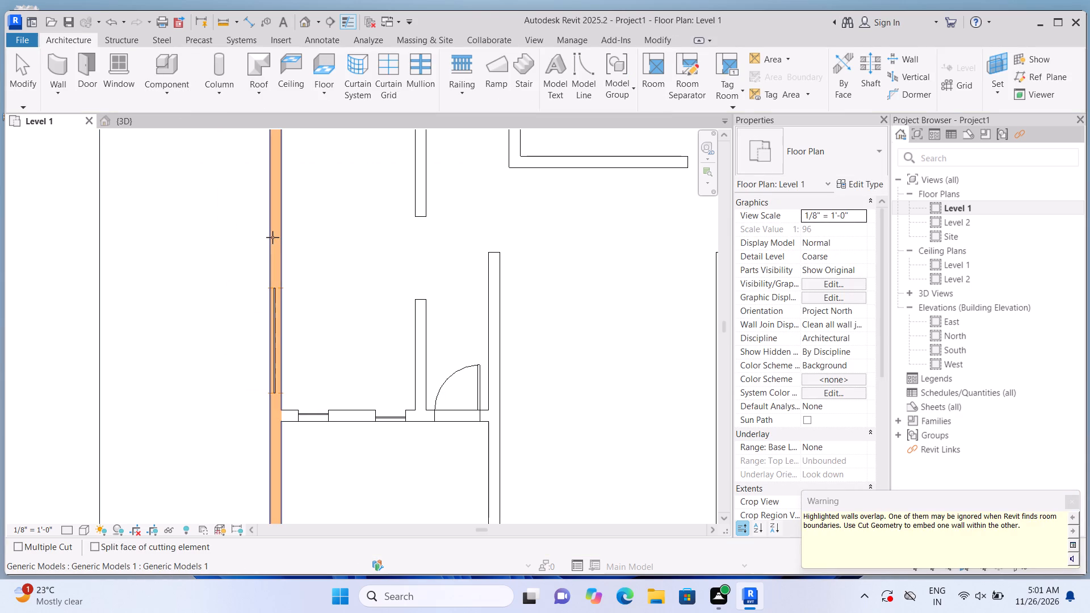
click(271, 237)
click(276, 358)
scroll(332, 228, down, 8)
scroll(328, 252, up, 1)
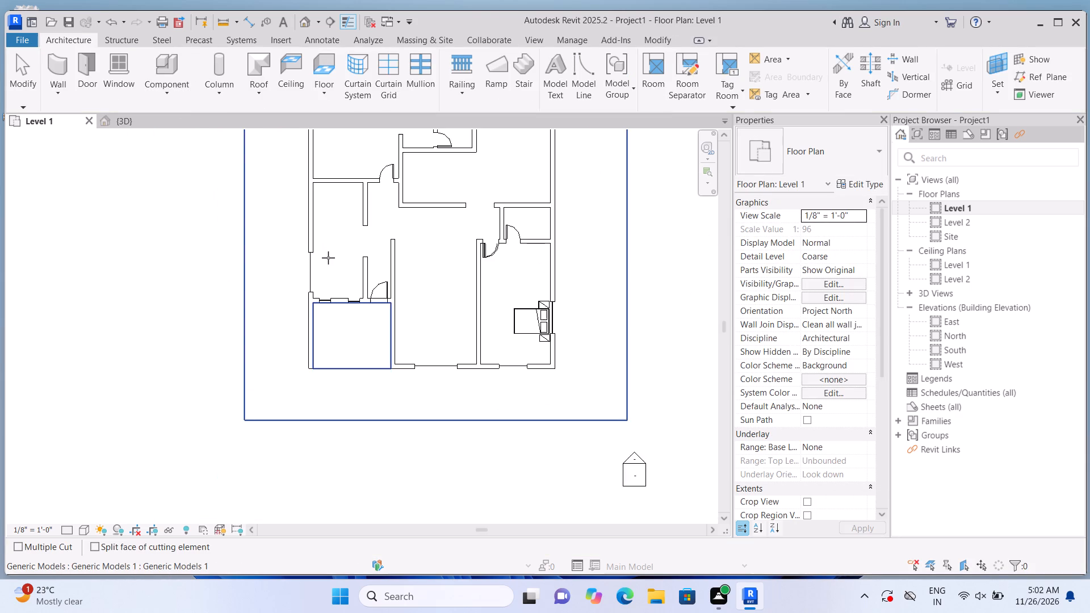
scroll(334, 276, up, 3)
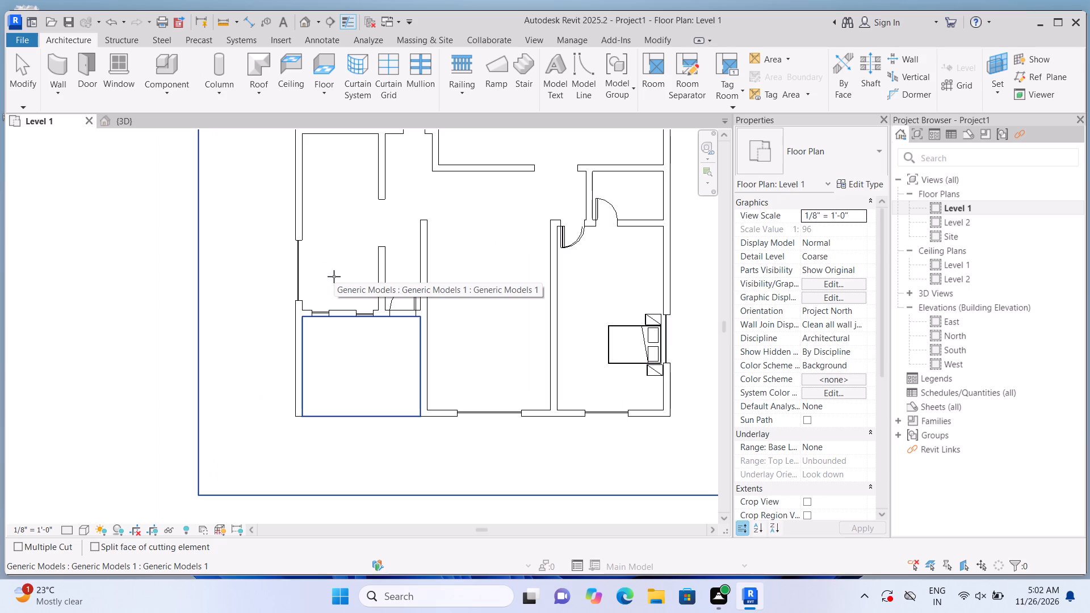
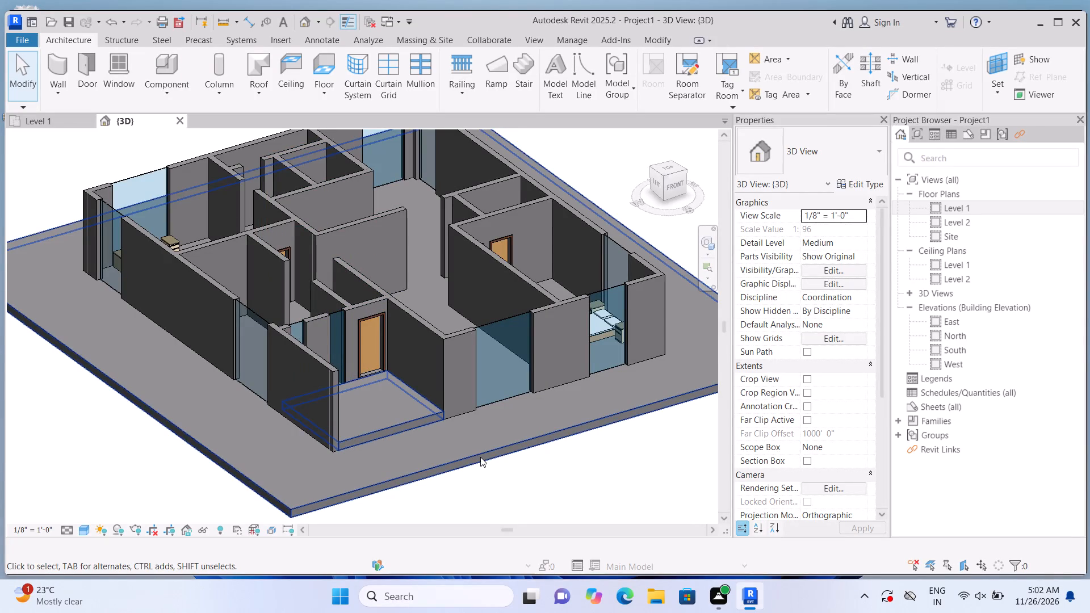
Reshape the curtain wall beside the bed in the east exterior wall into a window, base offset about 3'-1", height about 5'-6".
shift+middle_drag(479, 456, 333, 447)
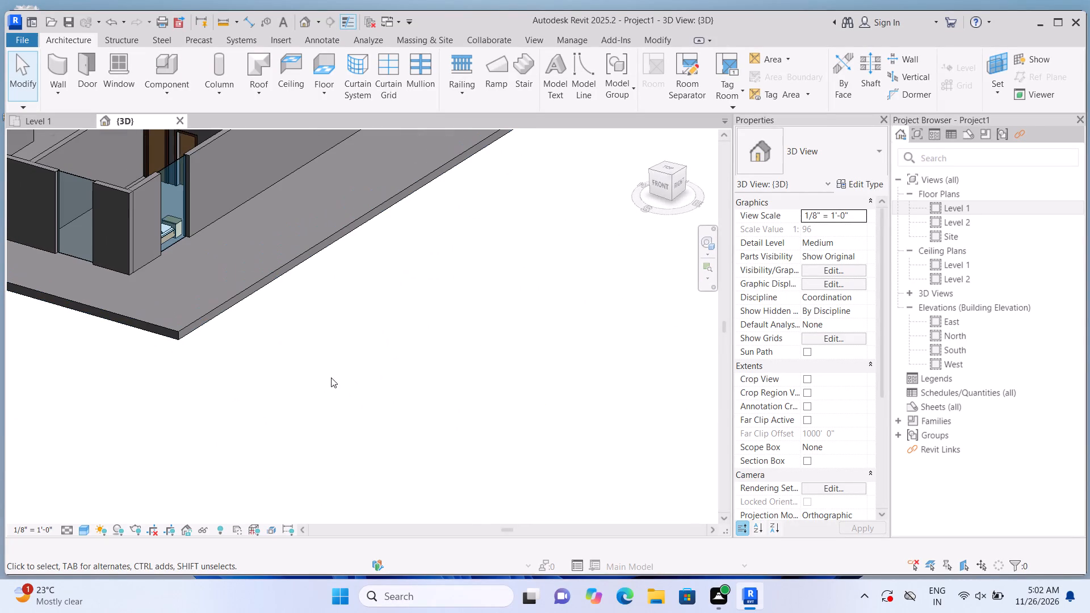
scroll(337, 434, up, 1)
shift+middle_drag(326, 433, 296, 426)
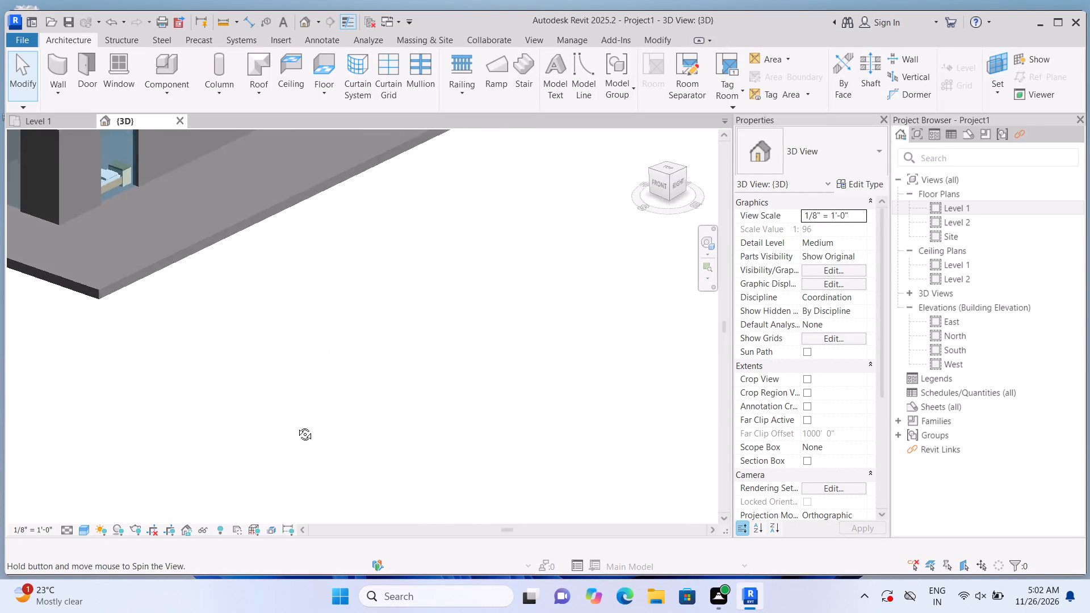
shift+middle_drag(296, 426, 270, 421)
middle_drag(280, 309, 310, 501)
scroll(381, 502, down, 2)
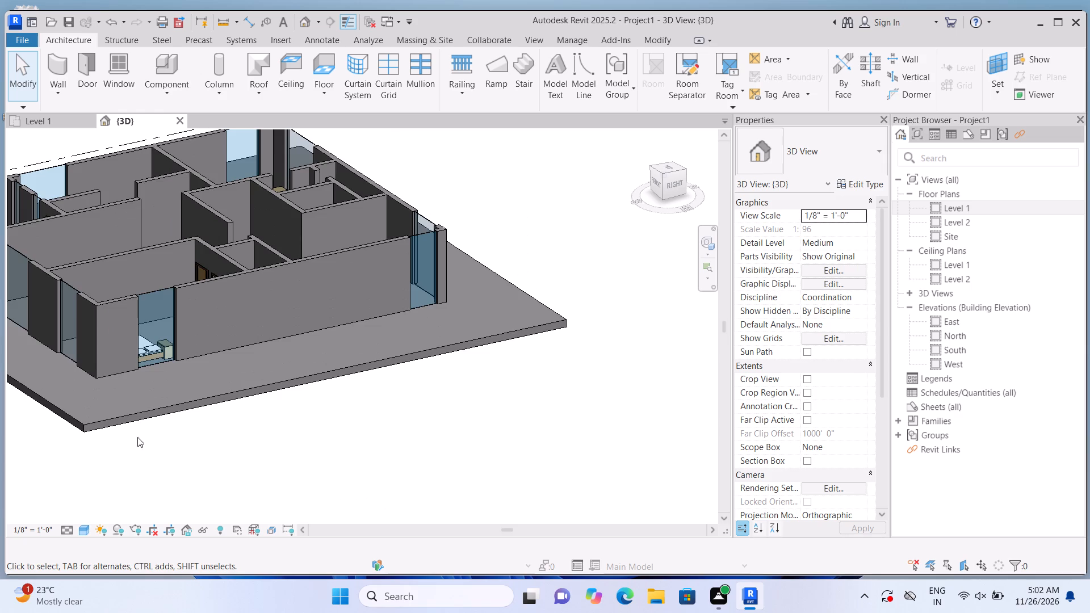
scroll(118, 439, up, 3)
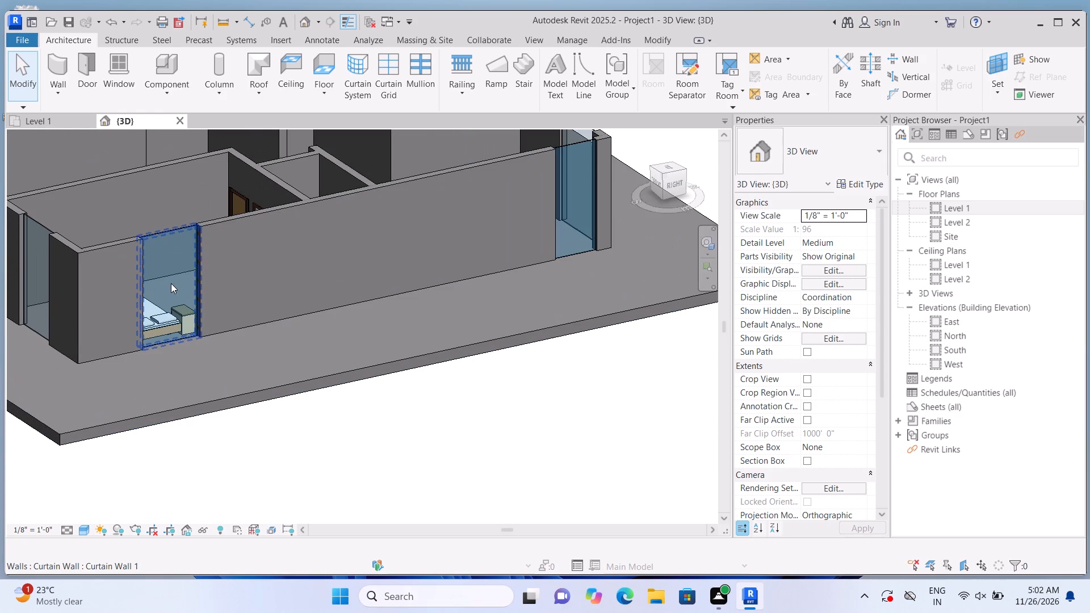
click(171, 283)
scroll(161, 230, up, 8)
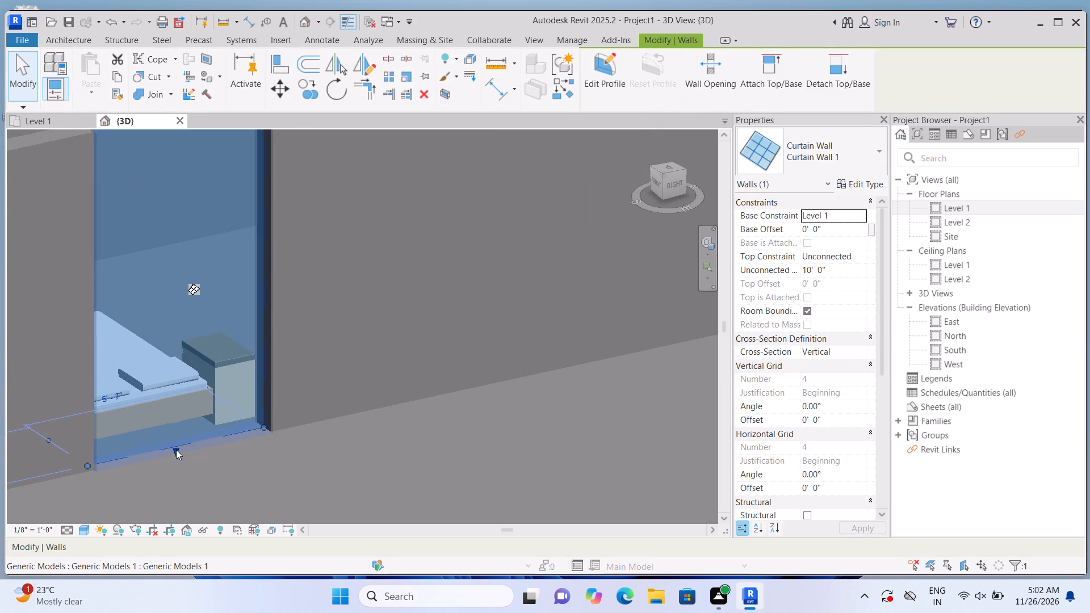
drag(175, 446, 178, 349)
scroll(187, 368, down, 2)
scroll(183, 211, up, 1)
drag(178, 153, 186, 197)
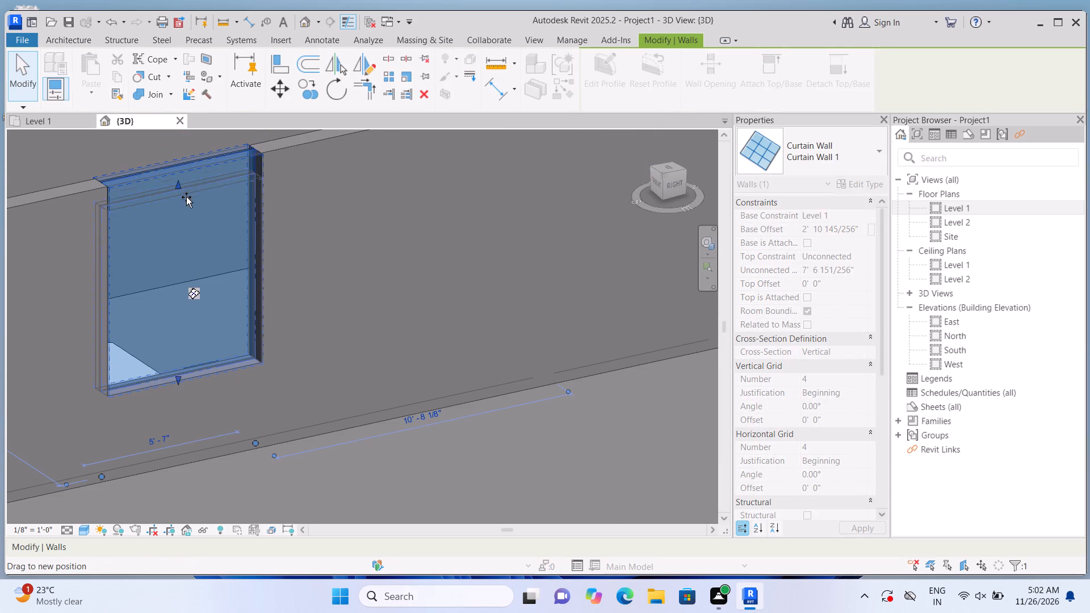
drag(186, 197, 189, 207)
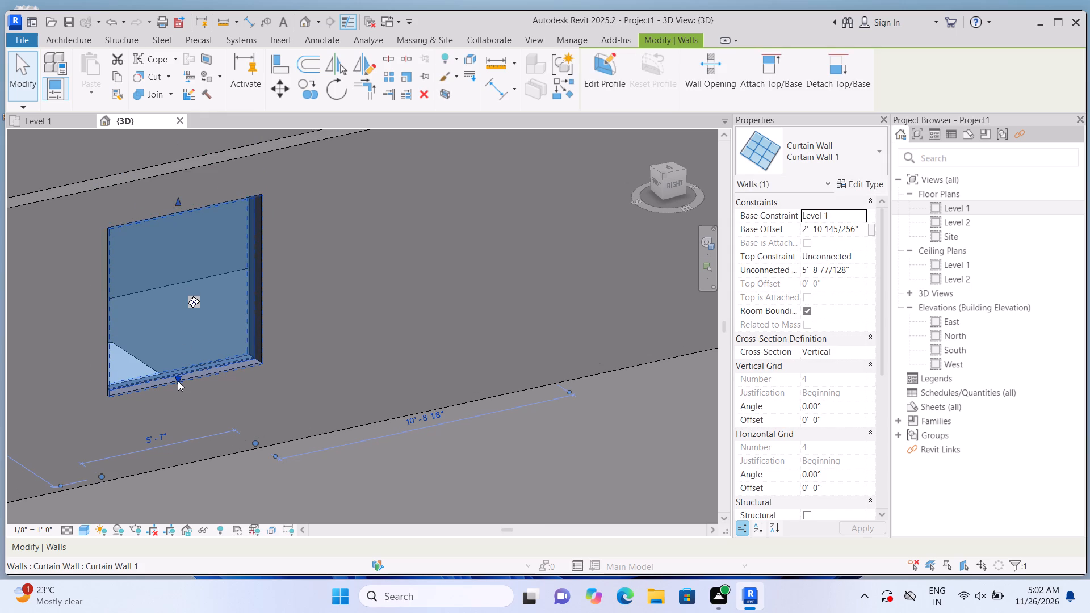
drag(178, 381, 183, 369)
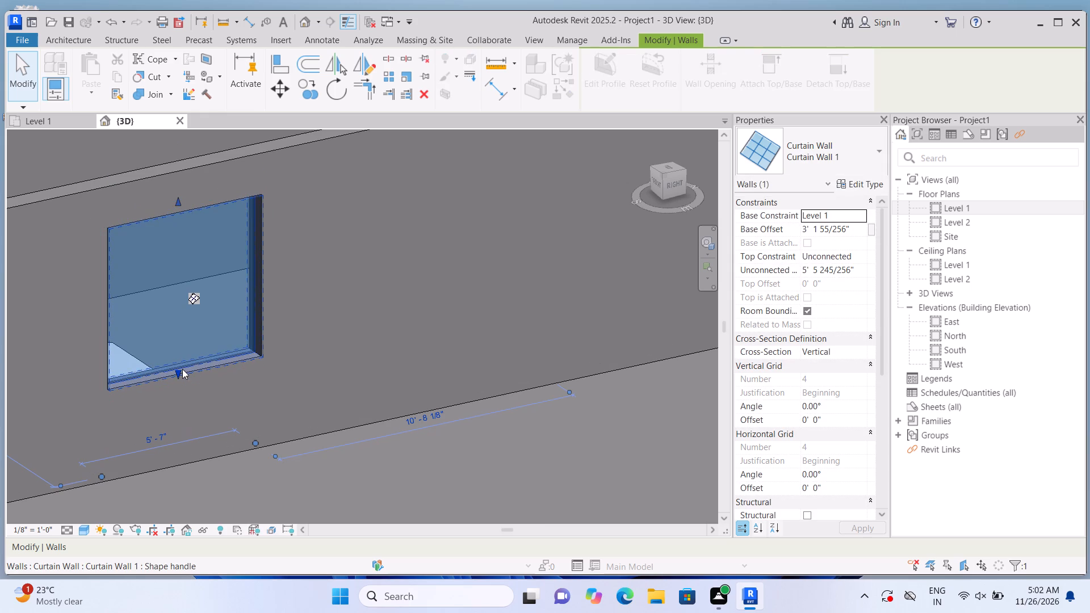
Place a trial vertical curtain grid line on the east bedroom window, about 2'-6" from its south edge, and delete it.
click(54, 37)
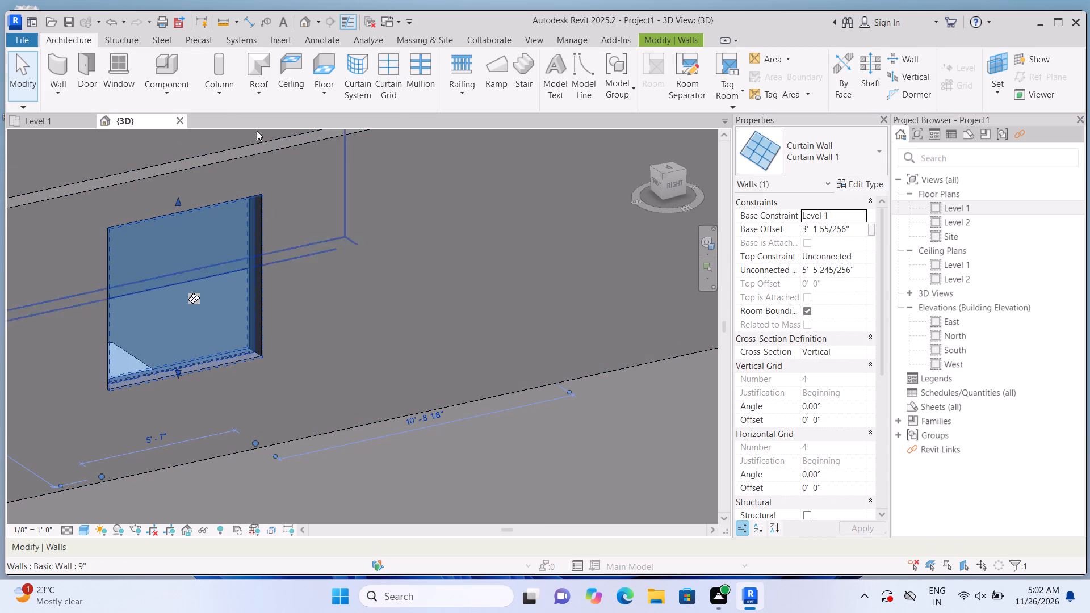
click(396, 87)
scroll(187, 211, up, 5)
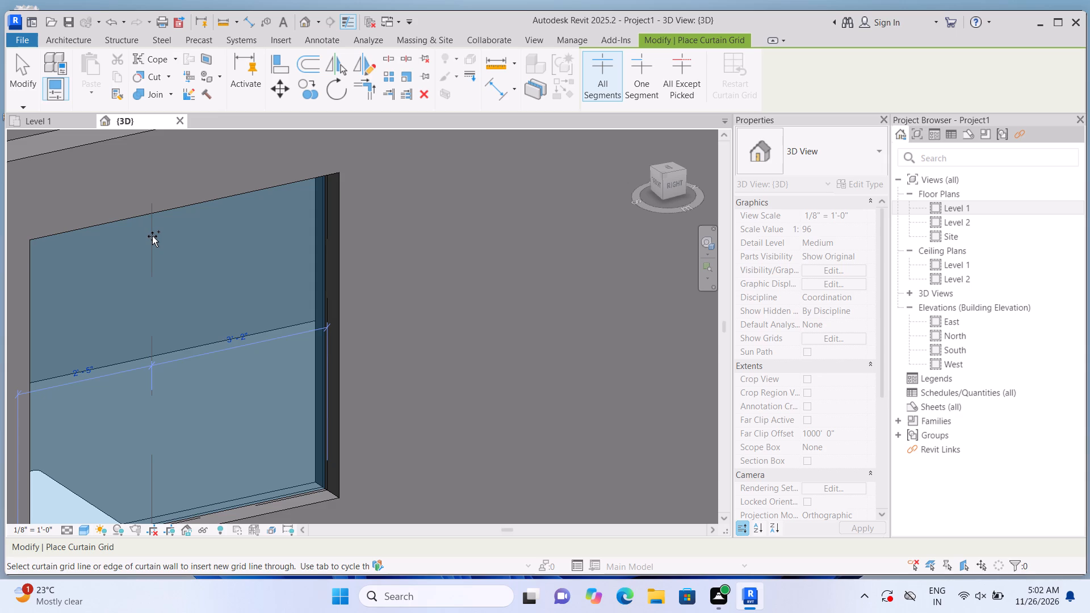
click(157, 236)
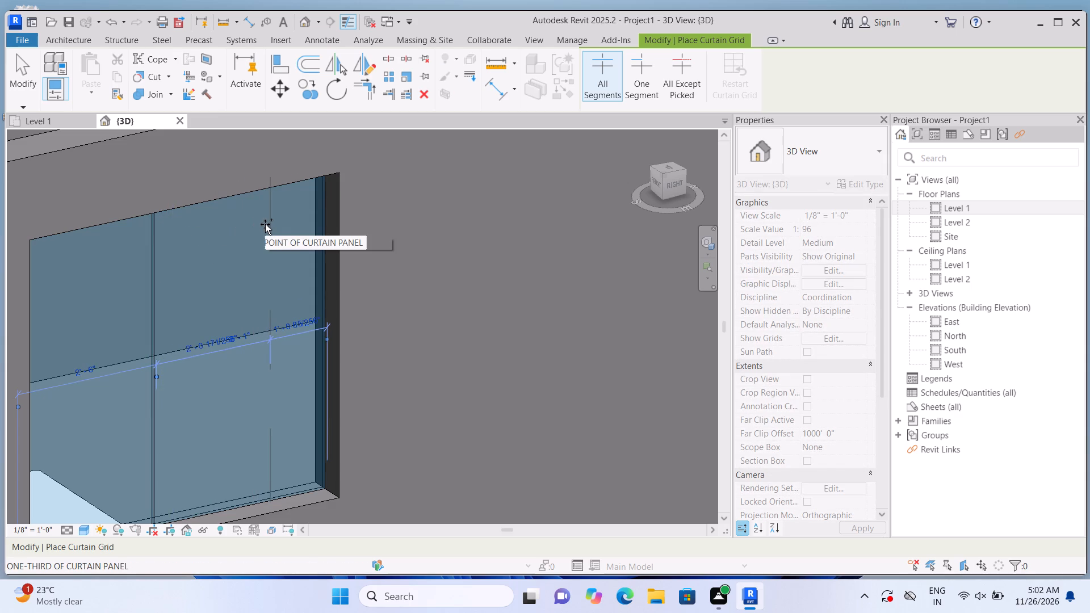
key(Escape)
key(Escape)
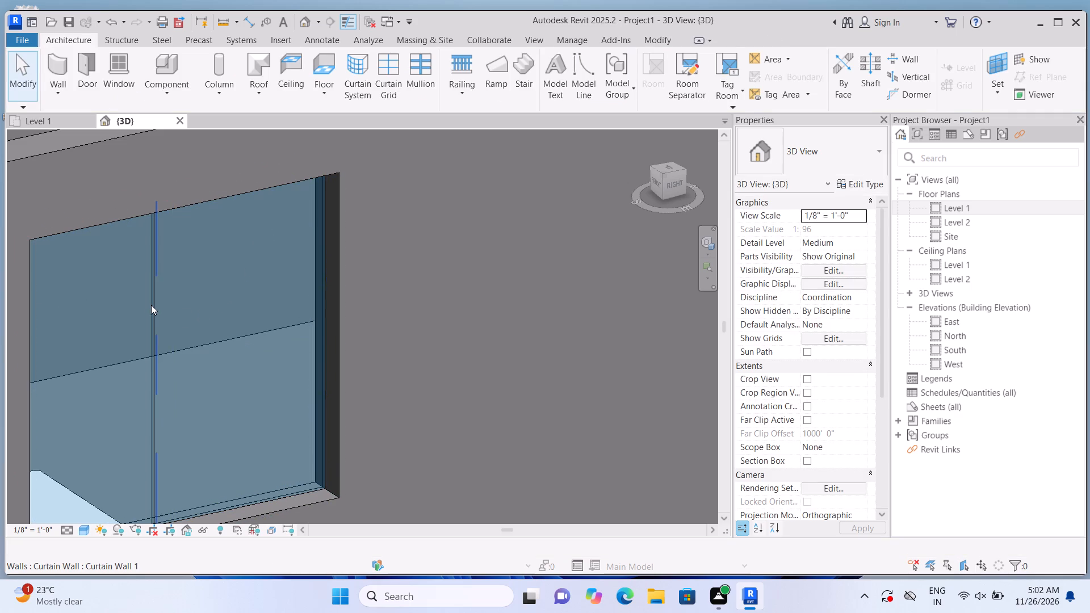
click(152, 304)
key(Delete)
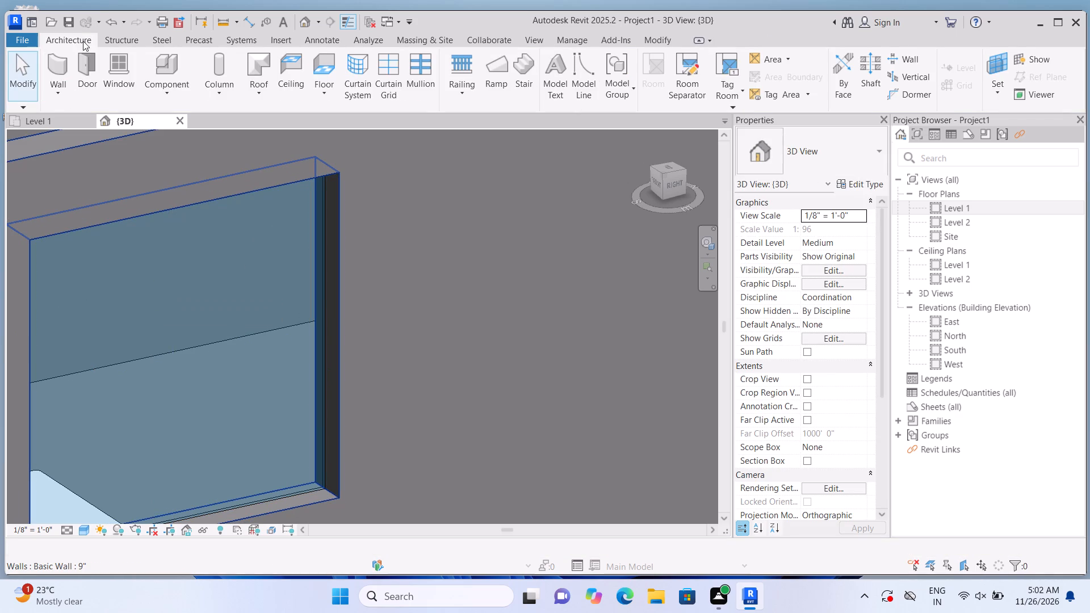
Divide the east bedroom window into three equal bays with two vertical curtain grid lines.
click(396, 89)
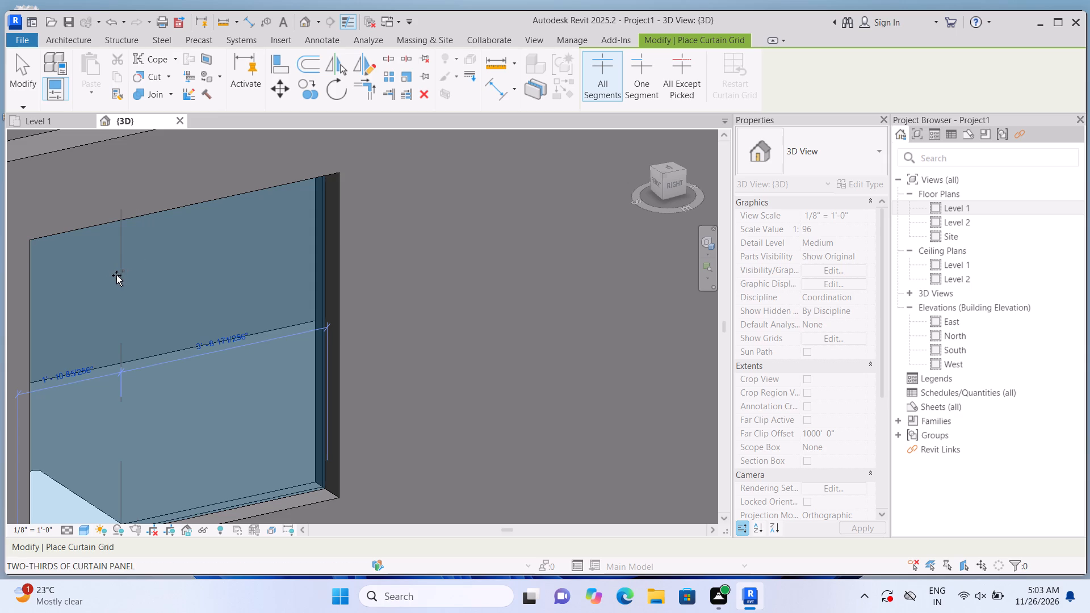
click(120, 275)
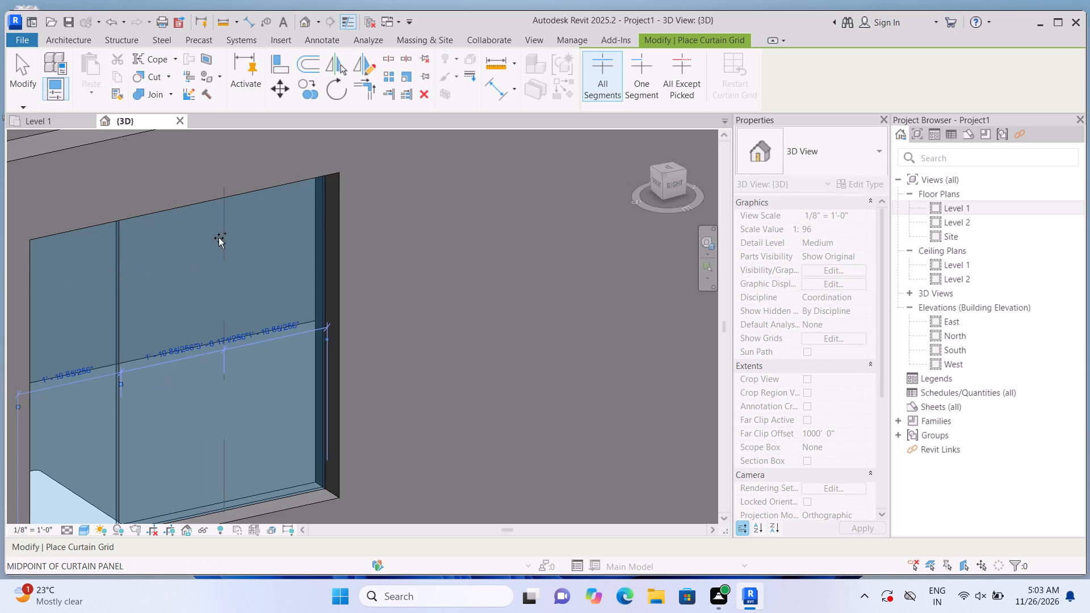
click(232, 235)
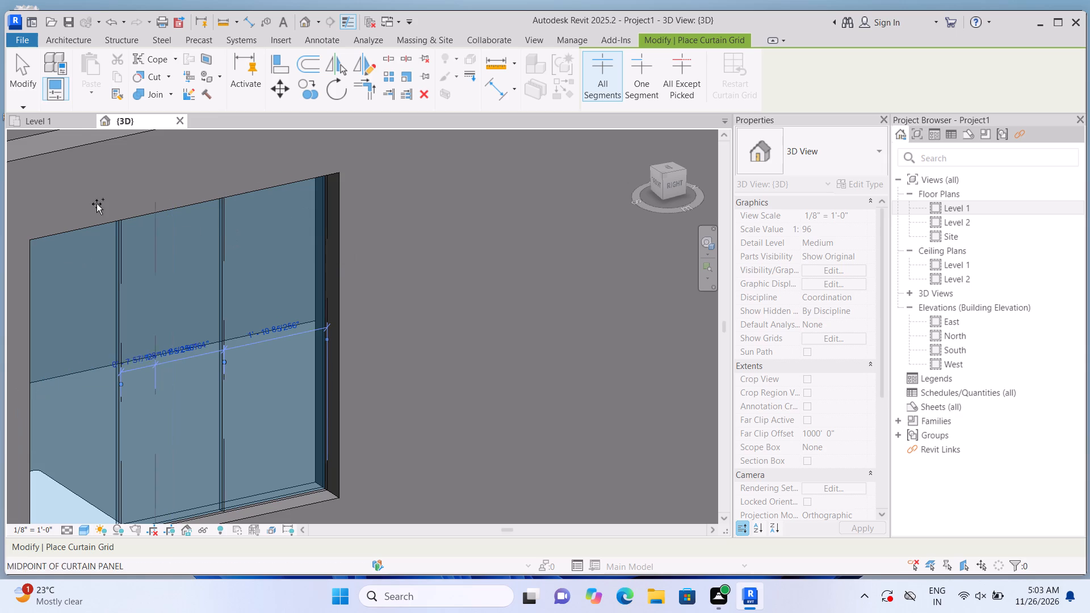
Place 2.5" x 5" rectangular mullions on the east bedroom window's two grid lines and all four outer edges.
click(77, 42)
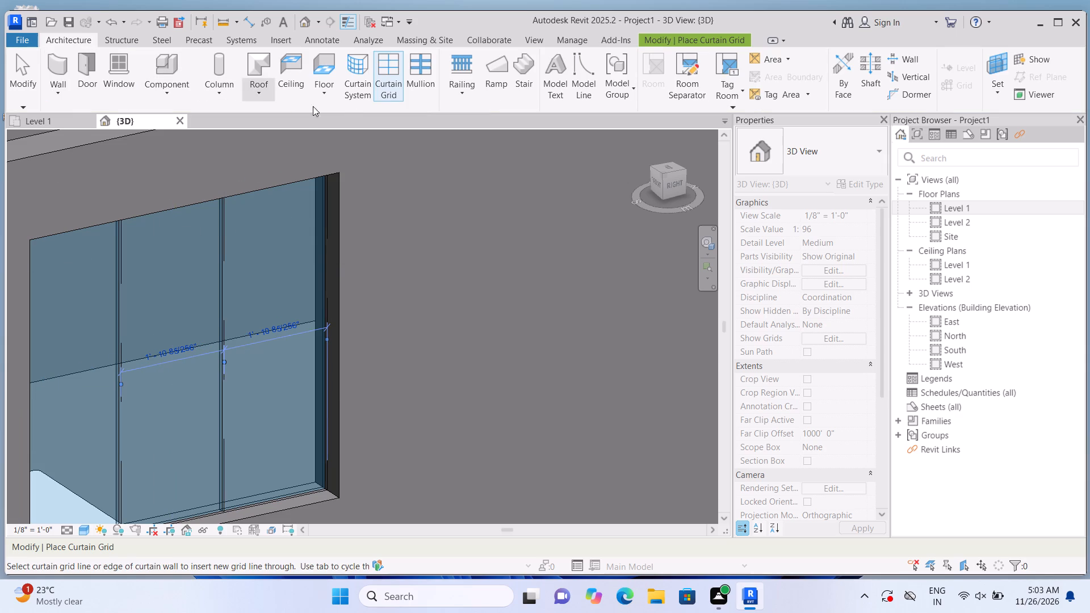
click(418, 87)
scroll(421, 86, down, 1)
scroll(356, 217, down, 1)
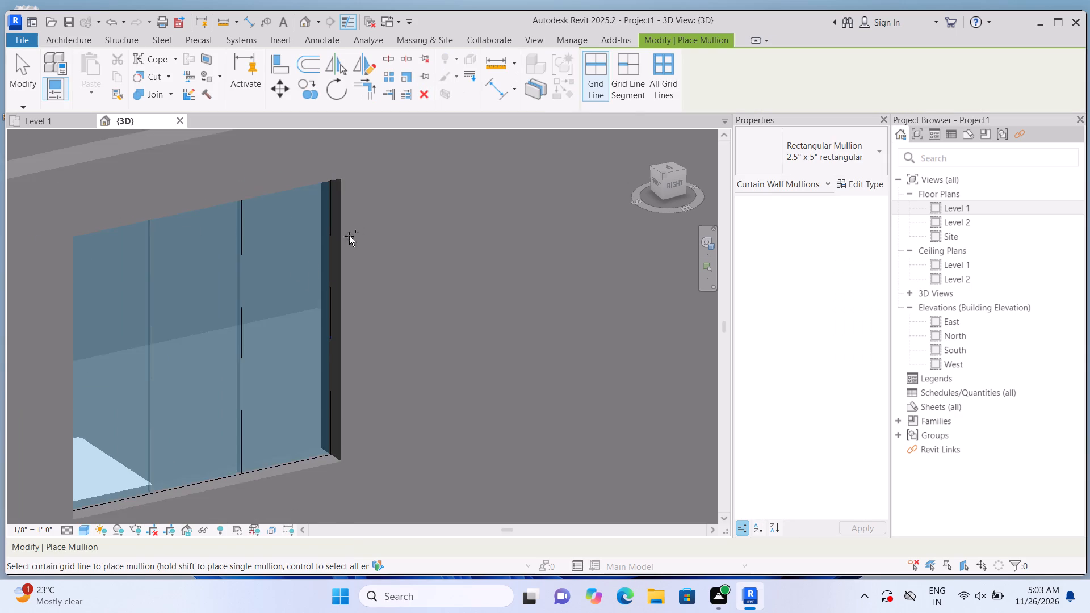
scroll(300, 276, up, 1)
click(316, 275)
scroll(329, 258, down, 3)
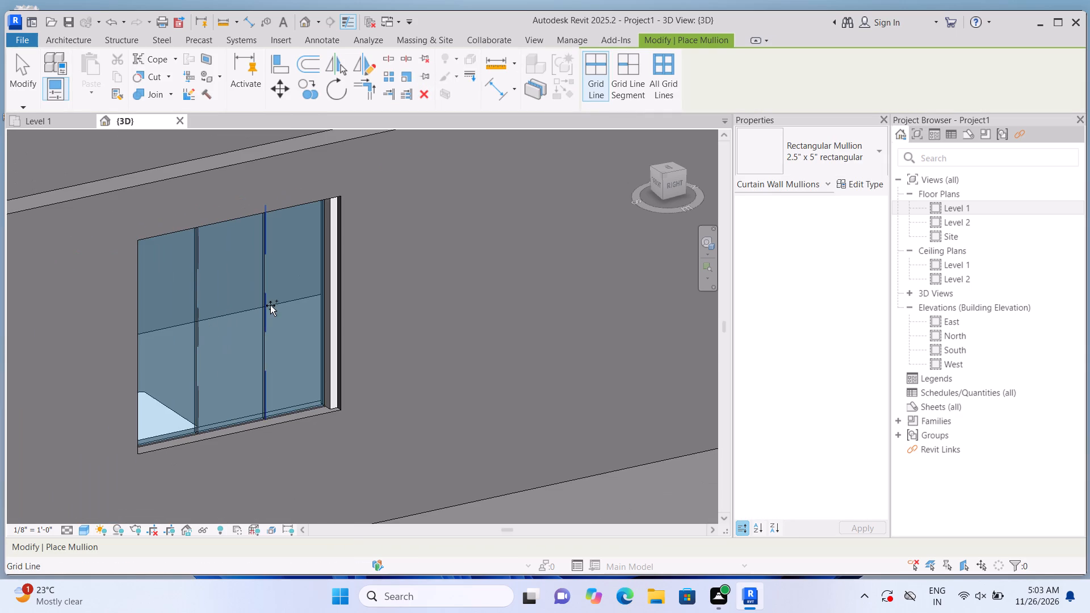
click(269, 305)
click(206, 329)
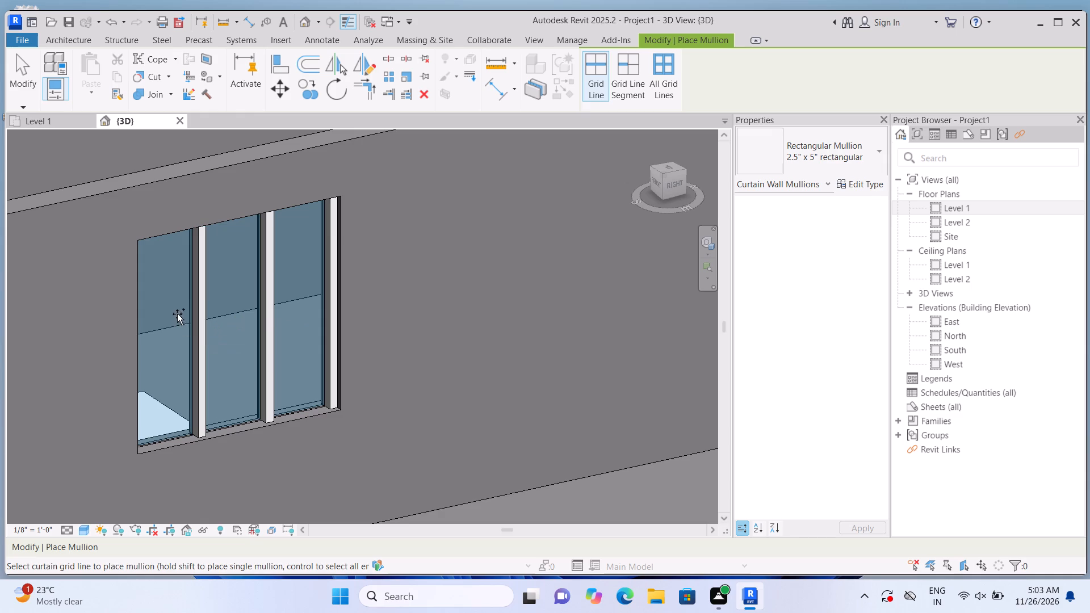
click(145, 309)
click(162, 247)
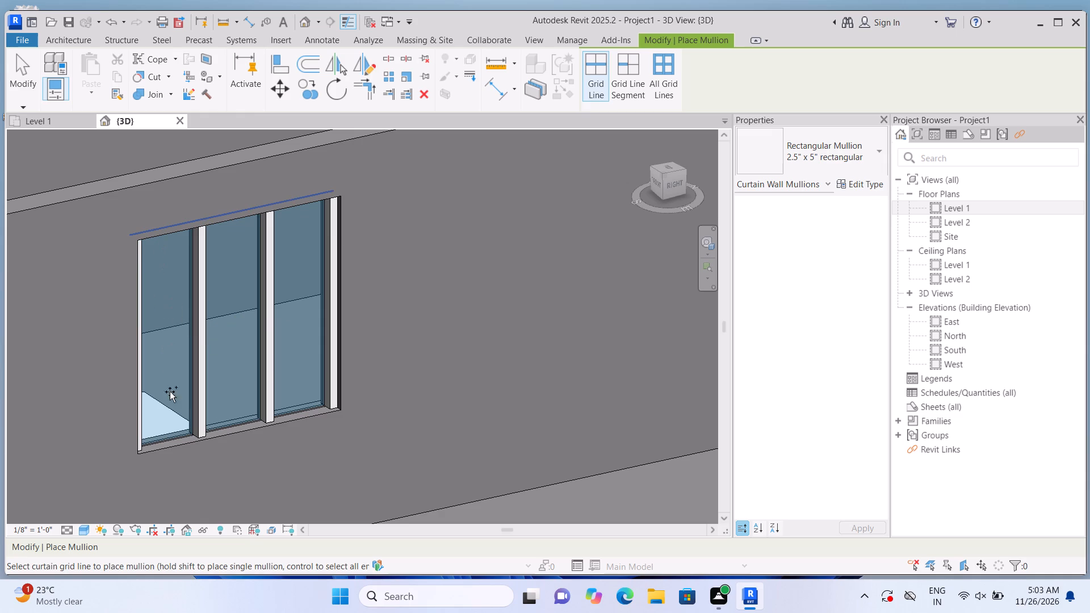
click(171, 435)
scroll(208, 394, down, 3)
key(Escape)
Select the full-height curtain wall near the north end of the east exterior wall.
scroll(209, 388, down, 7)
middle_drag(361, 369, 315, 397)
scroll(364, 398, up, 1)
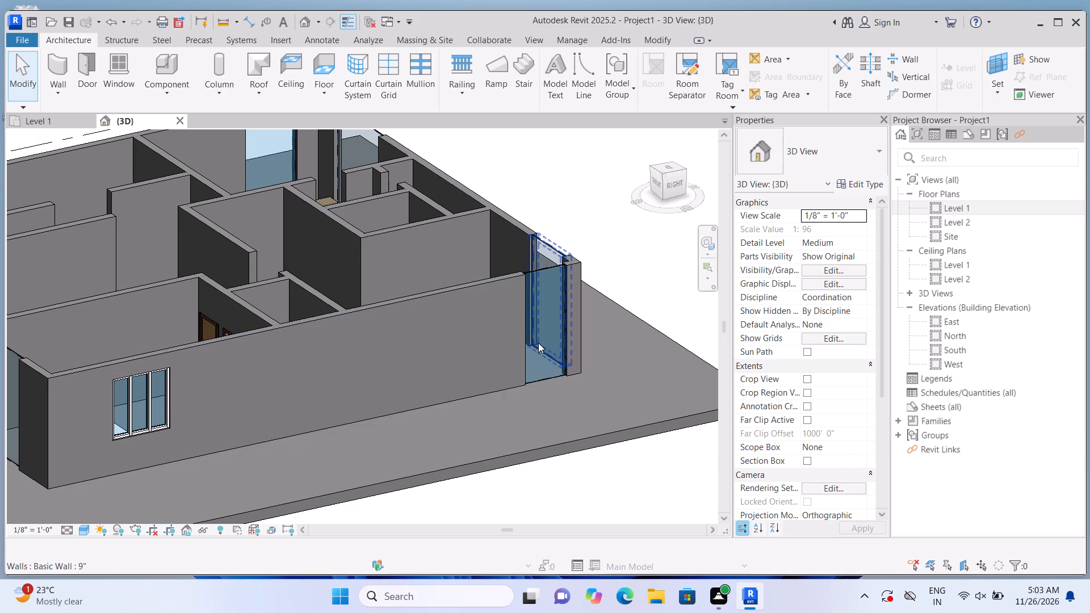
click(536, 359)
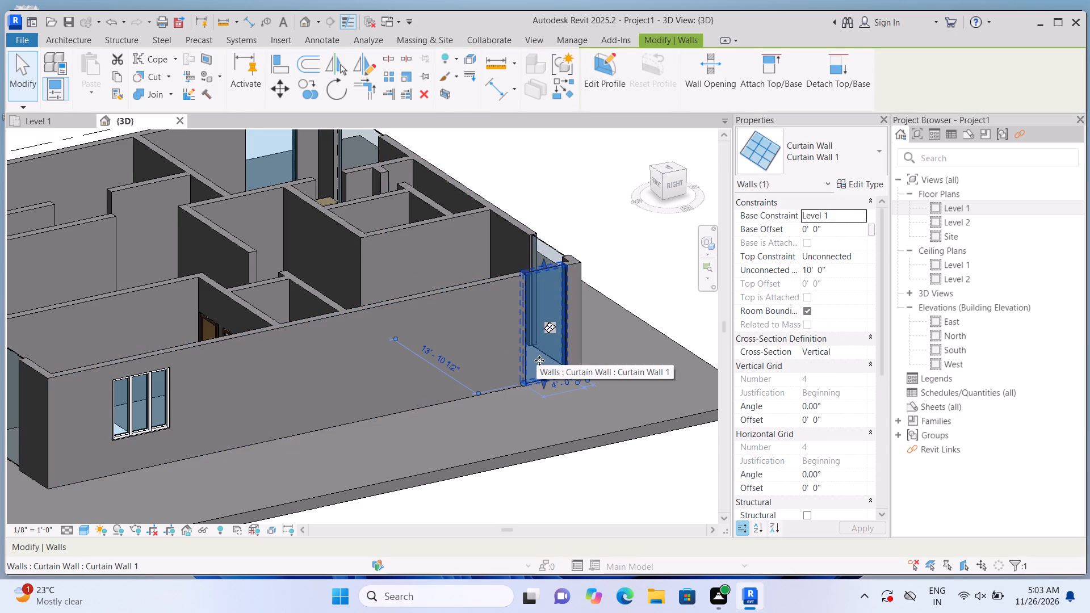
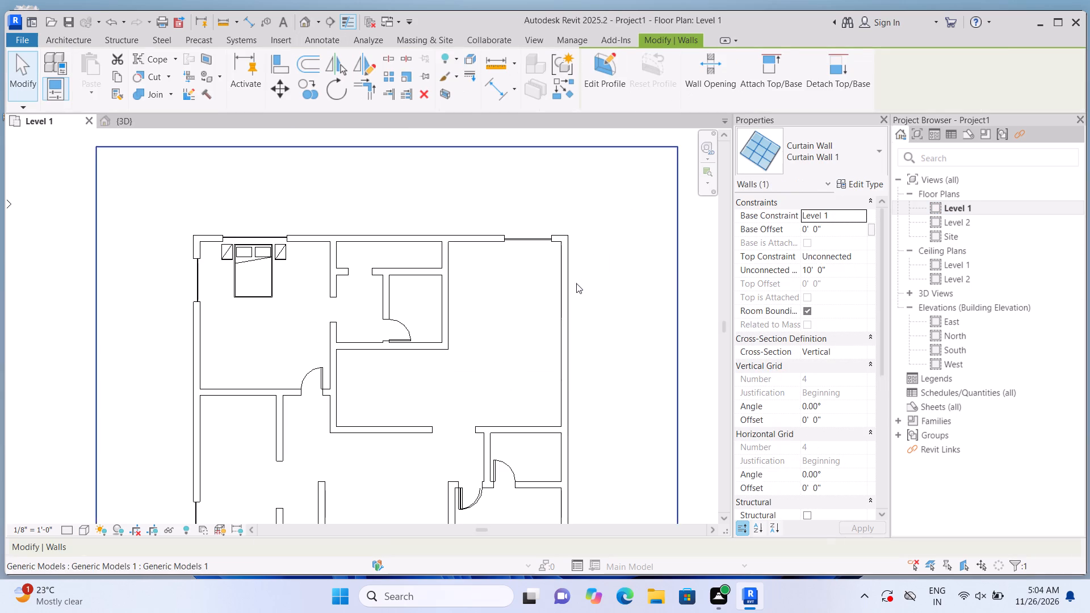
Draw a Curtain Wall 1 segment about 6'-6" long on the east exterior wall, starting about 1'-6" from its north corner.
click(61, 73)
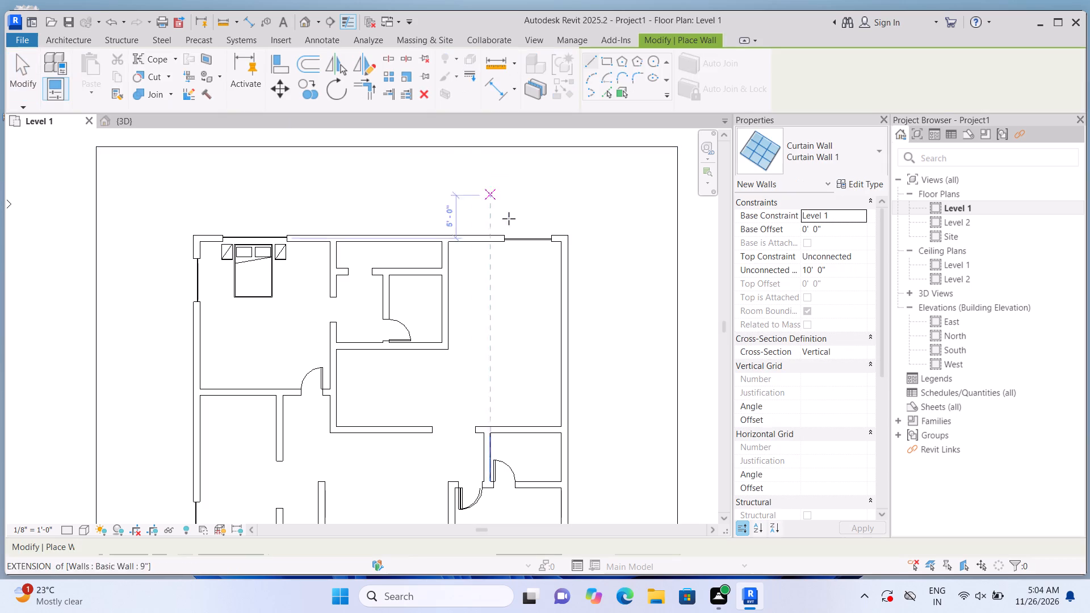
click(569, 251)
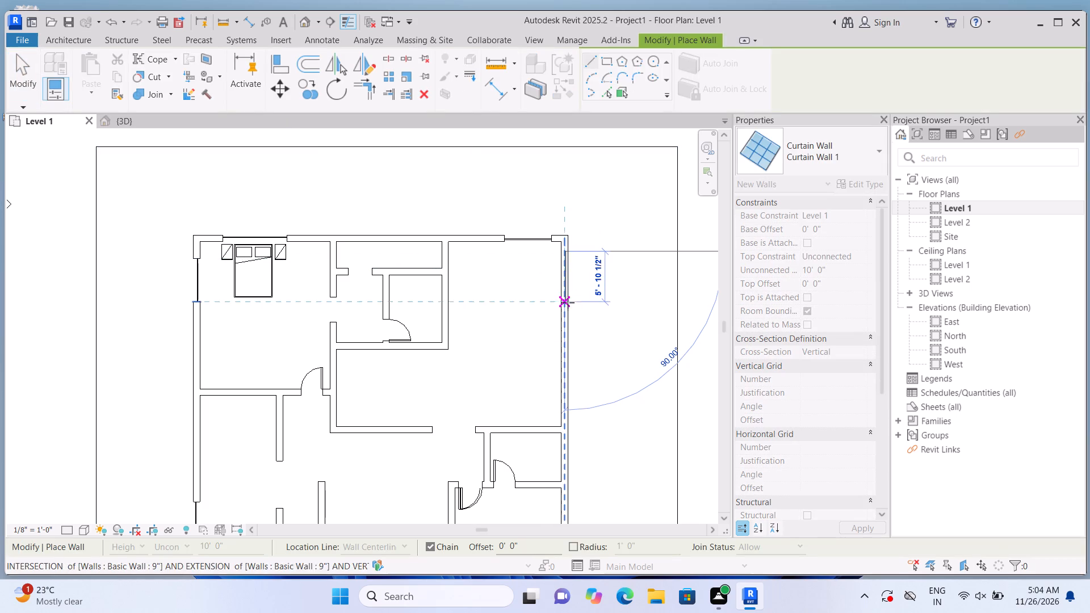
click(568, 309)
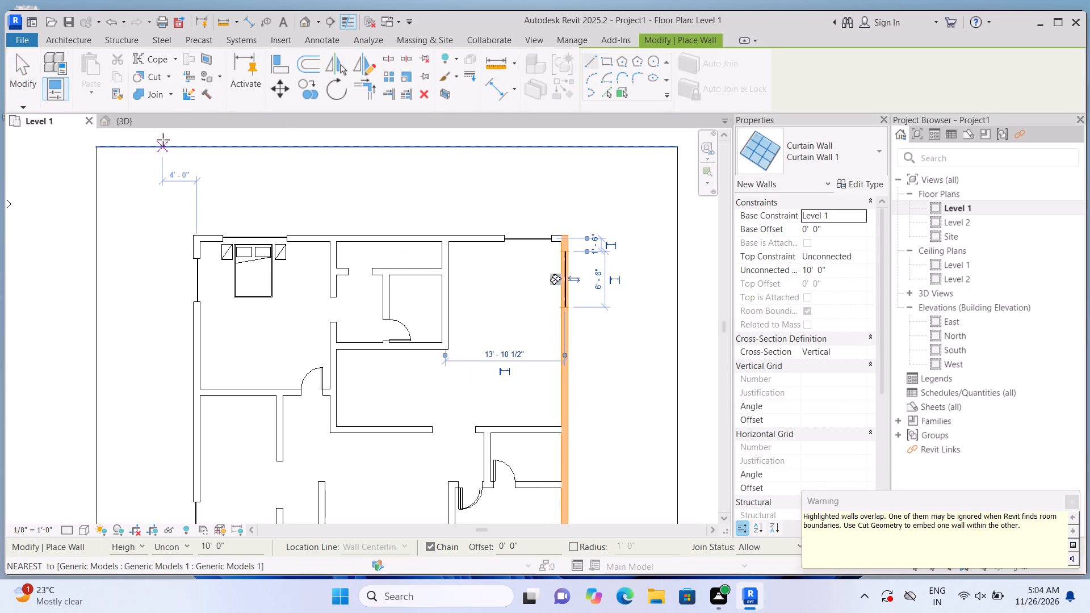
Cut the new curtain wall out of the 9" east exterior wall with Cut Geometry.
click(170, 76)
click(175, 95)
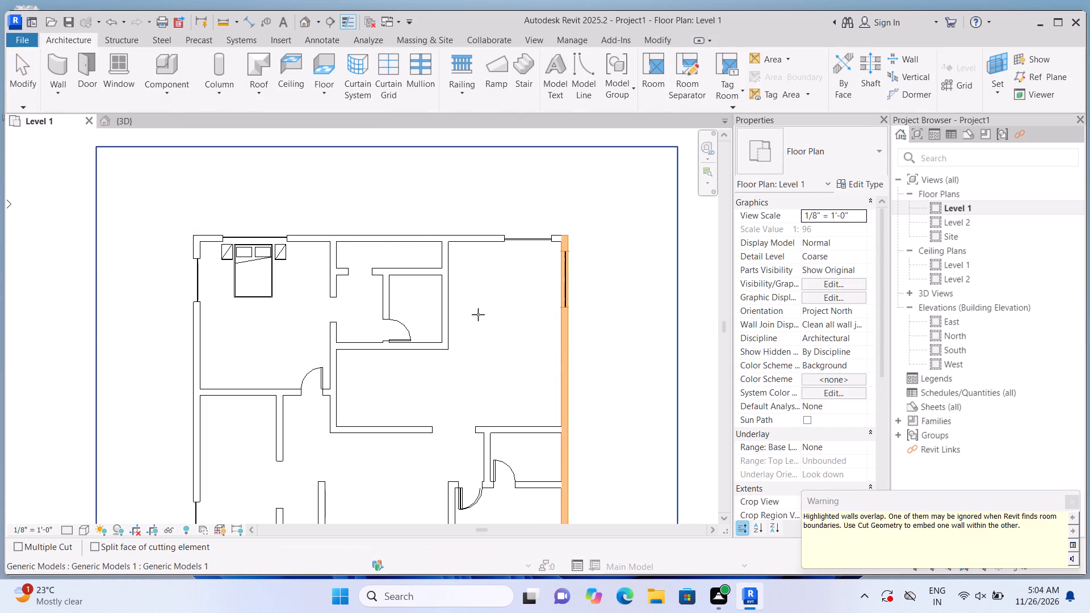
click(569, 346)
click(571, 276)
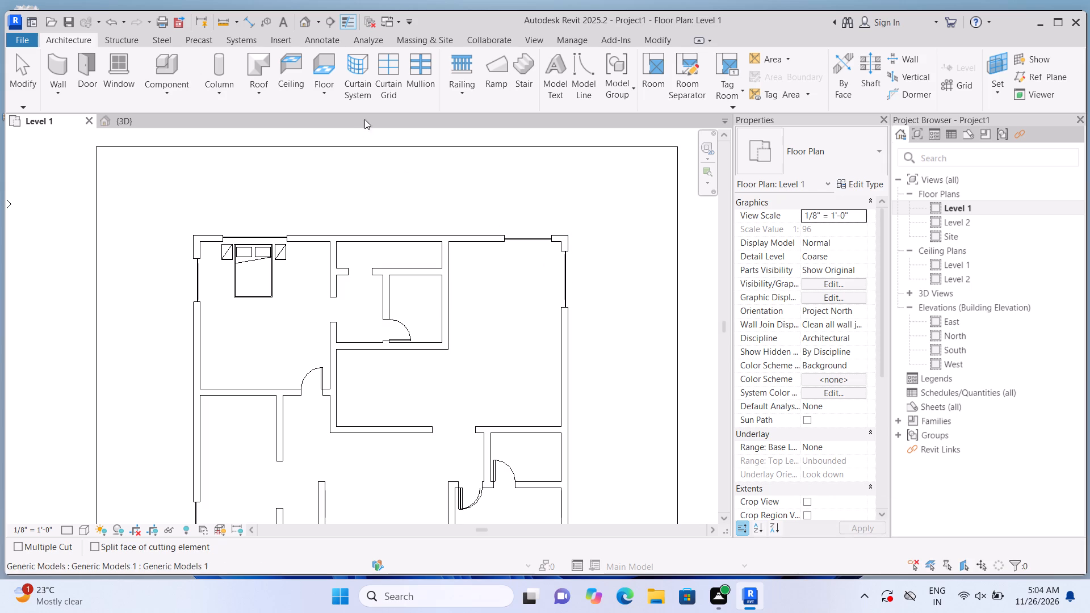
Raise the bottom edge of the new east curtain wall in 3D to a base offset of about 3'-5".
click(299, 23)
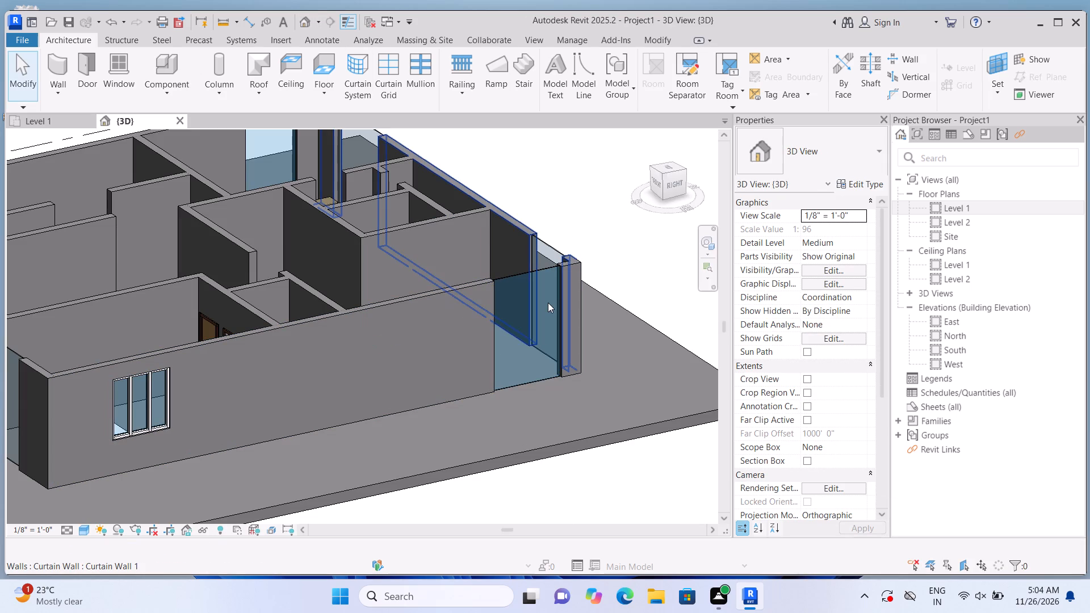
click(547, 303)
scroll(541, 358, up, 3)
scroll(519, 408, down, 1)
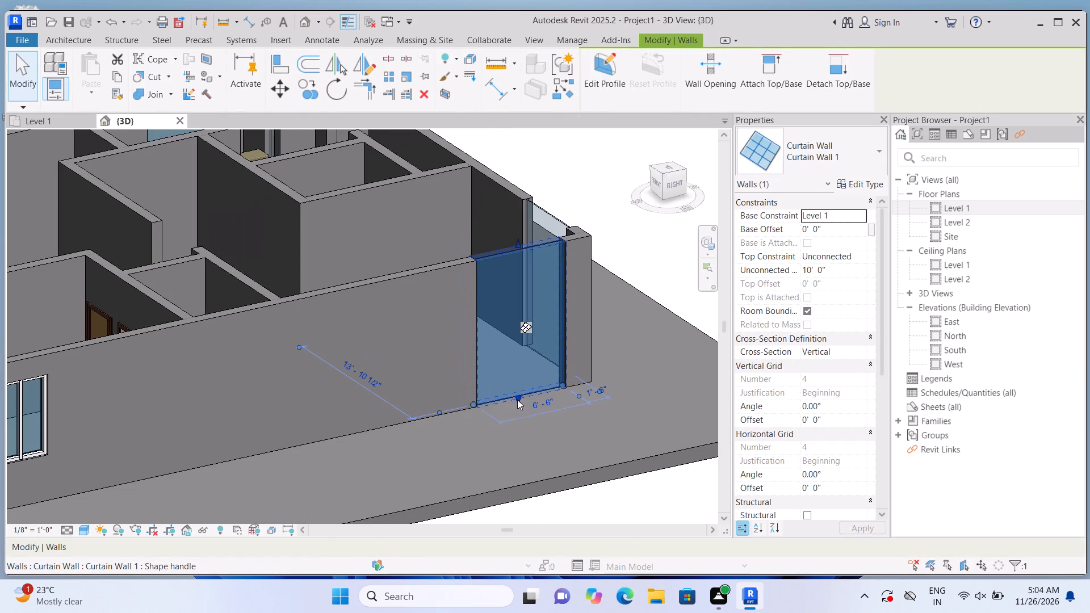
drag(517, 396, 521, 344)
scroll(522, 346, down, 2)
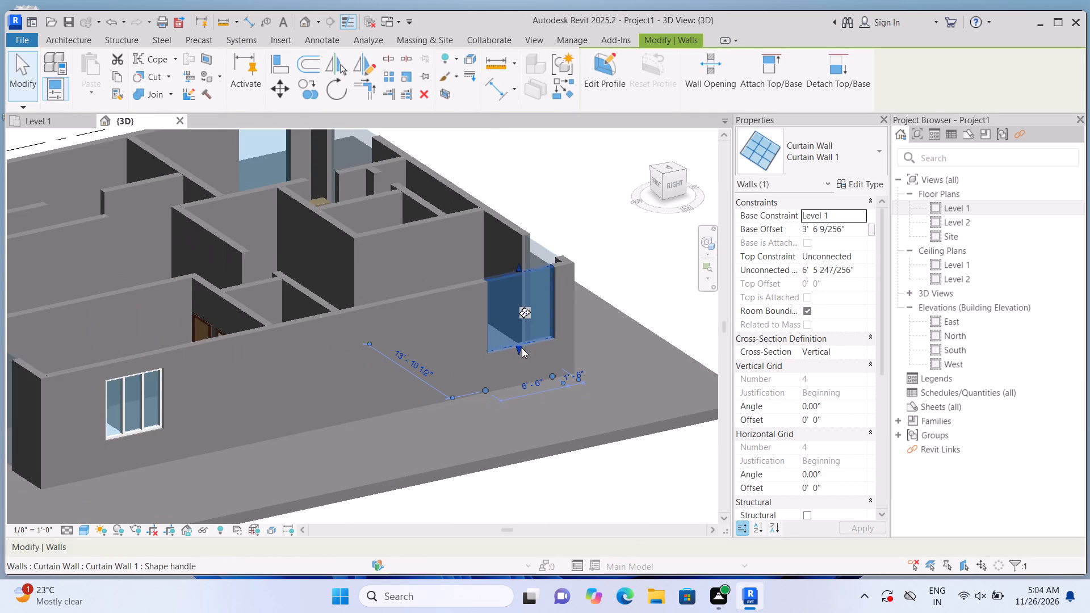
scroll(535, 364, up, 2)
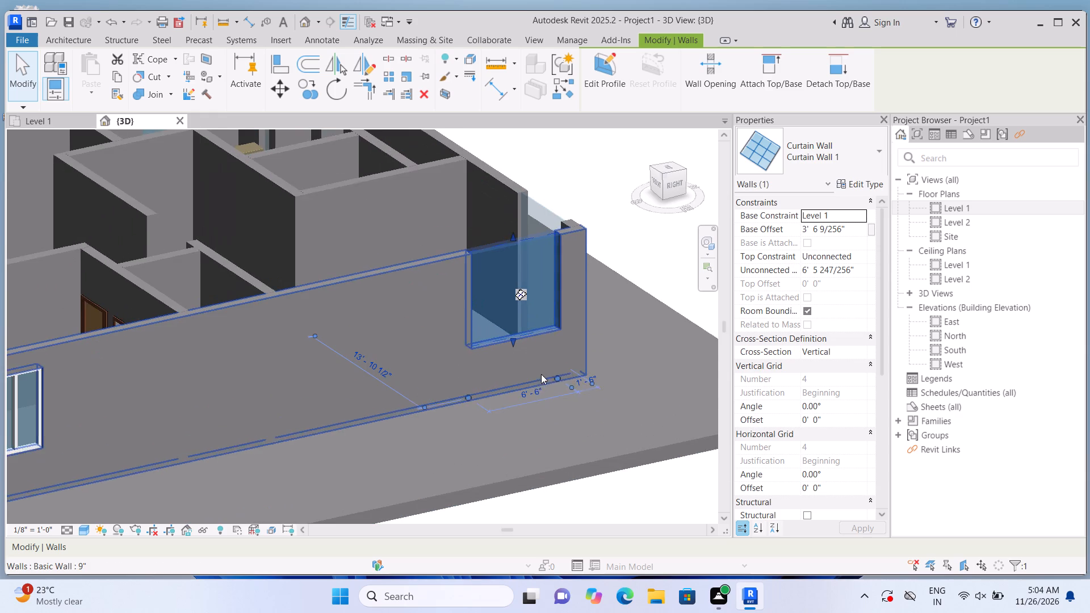
scroll(544, 341, up, 1)
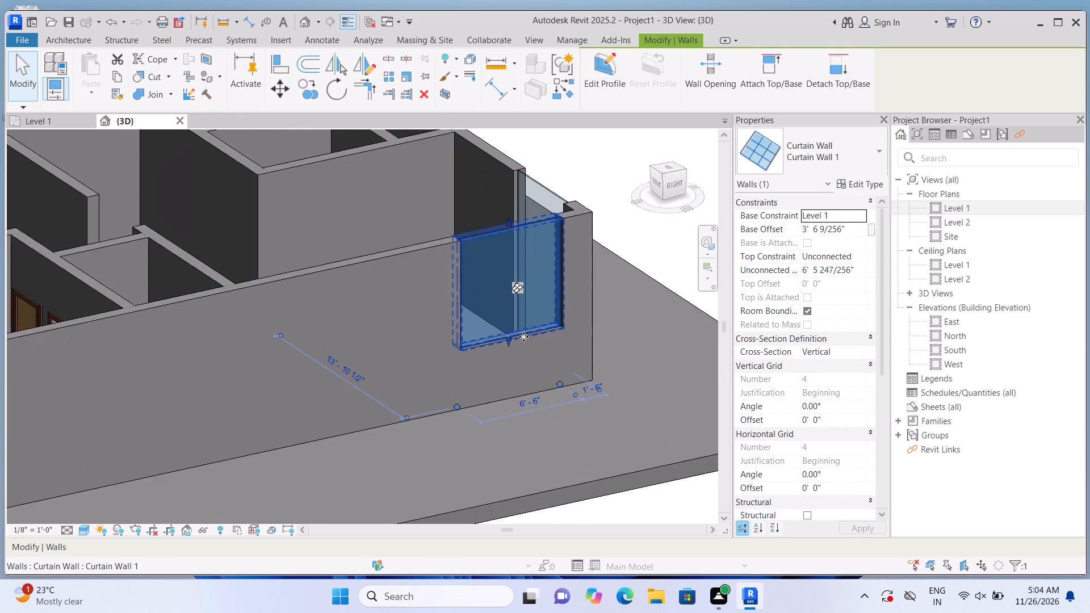
scroll(523, 337, up, 1)
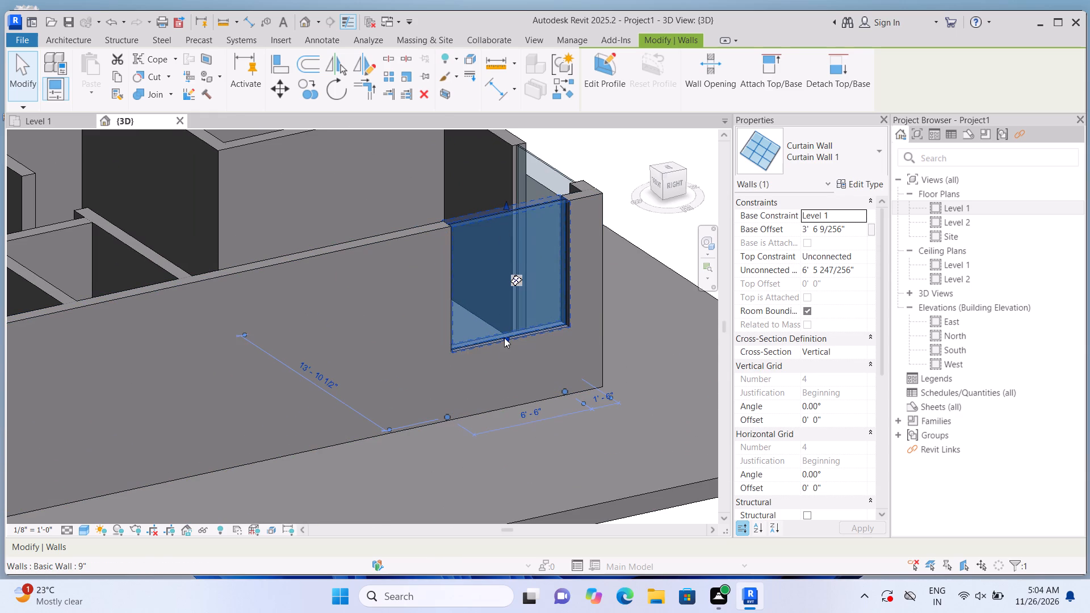
click(504, 338)
Lower the top edge of the new east curtain wall for an unconnected height of about 4'-11".
click(516, 211)
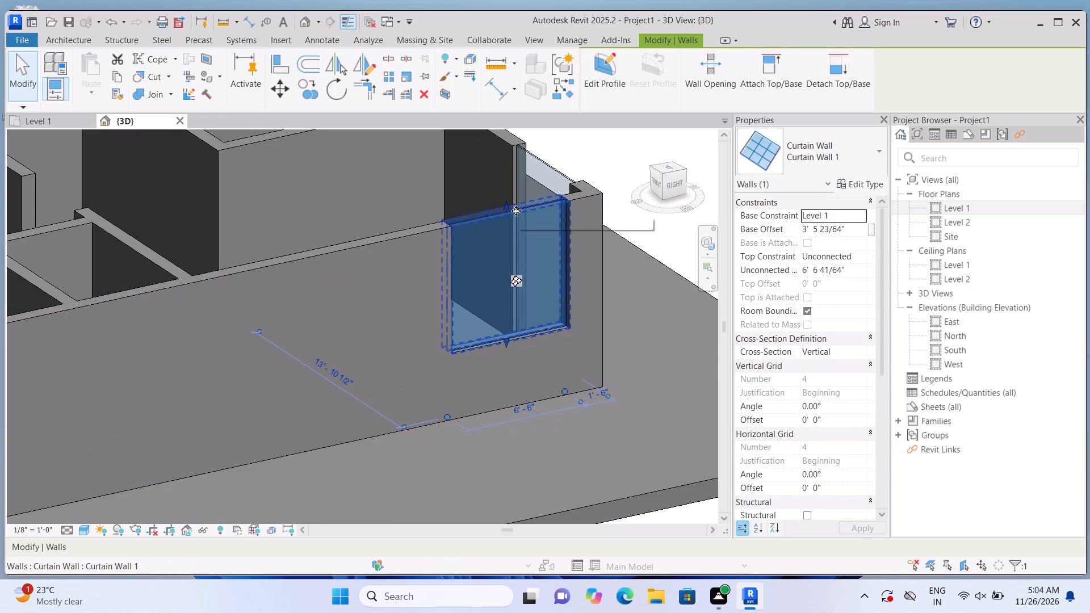
drag(508, 204, 512, 242)
click(512, 242)
scroll(522, 230, down, 6)
scroll(530, 246, up, 3)
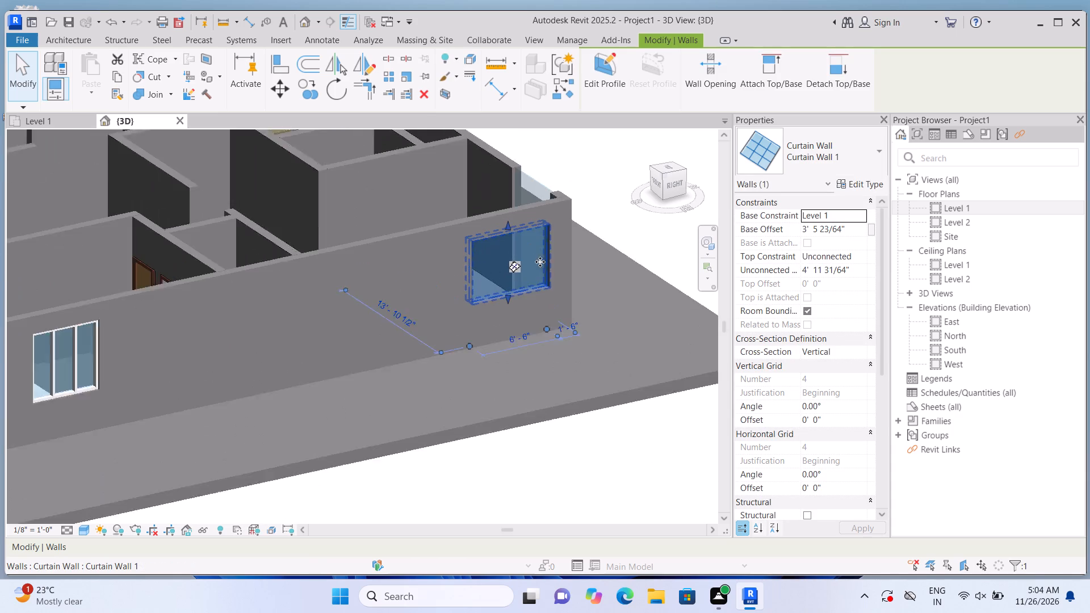
scroll(540, 262, up, 3)
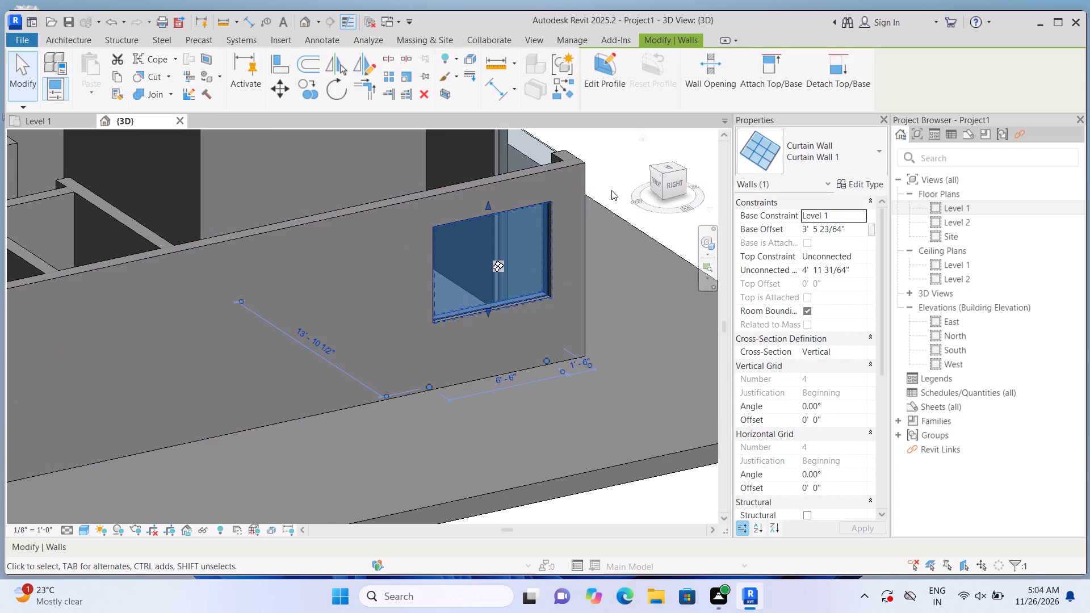
Lower the window opening's bottom edge slightly to a base offset of about 3'-4".
click(609, 184)
click(535, 278)
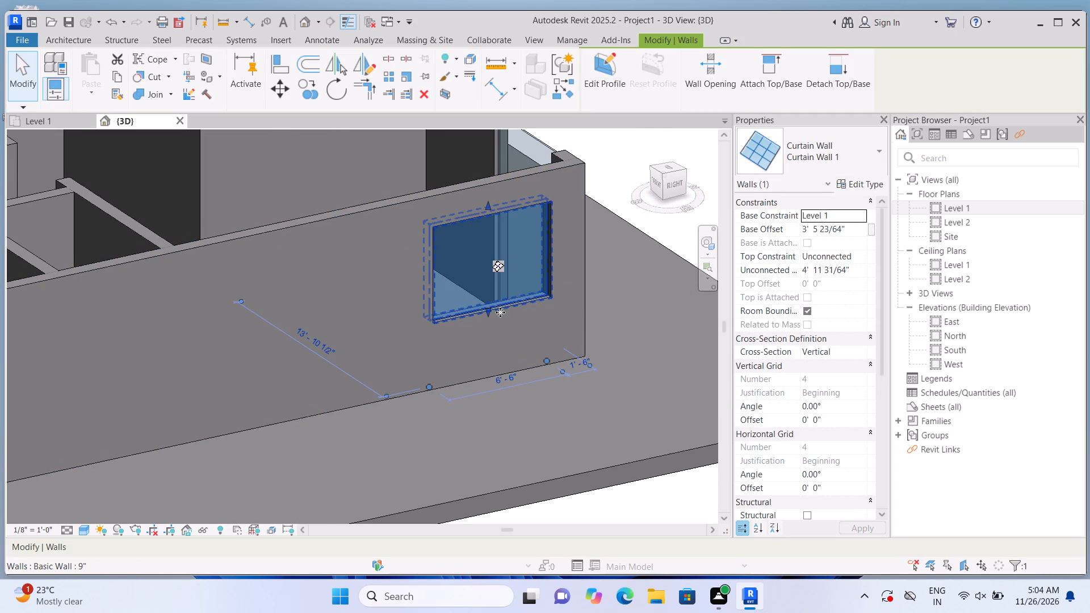
click(488, 309)
scroll(488, 309, down, 2)
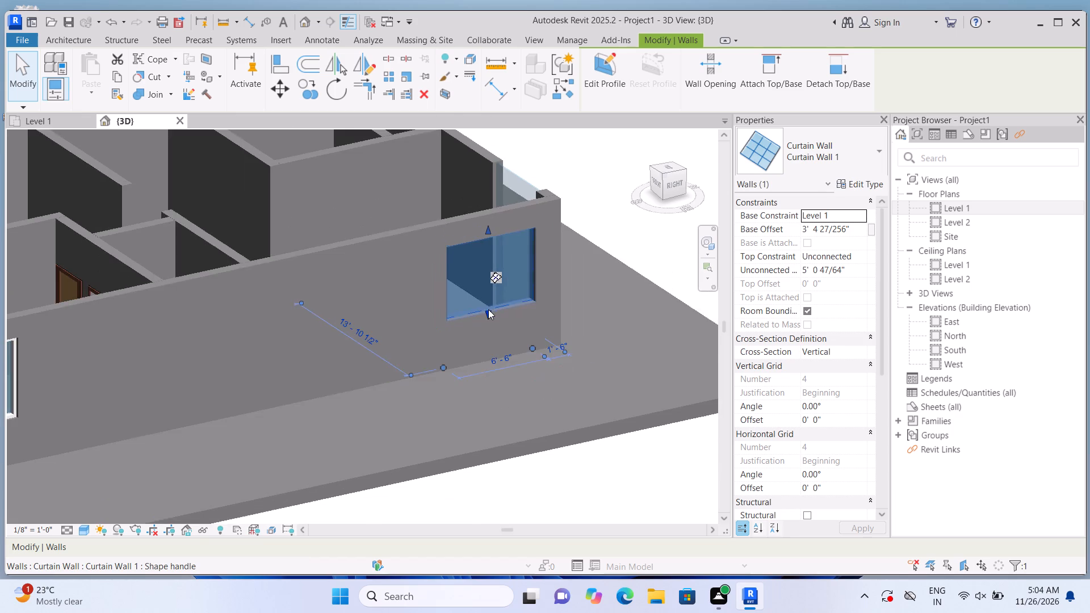
scroll(488, 309, down, 1)
click(567, 191)
scroll(567, 191, down, 1)
scroll(568, 192, up, 1)
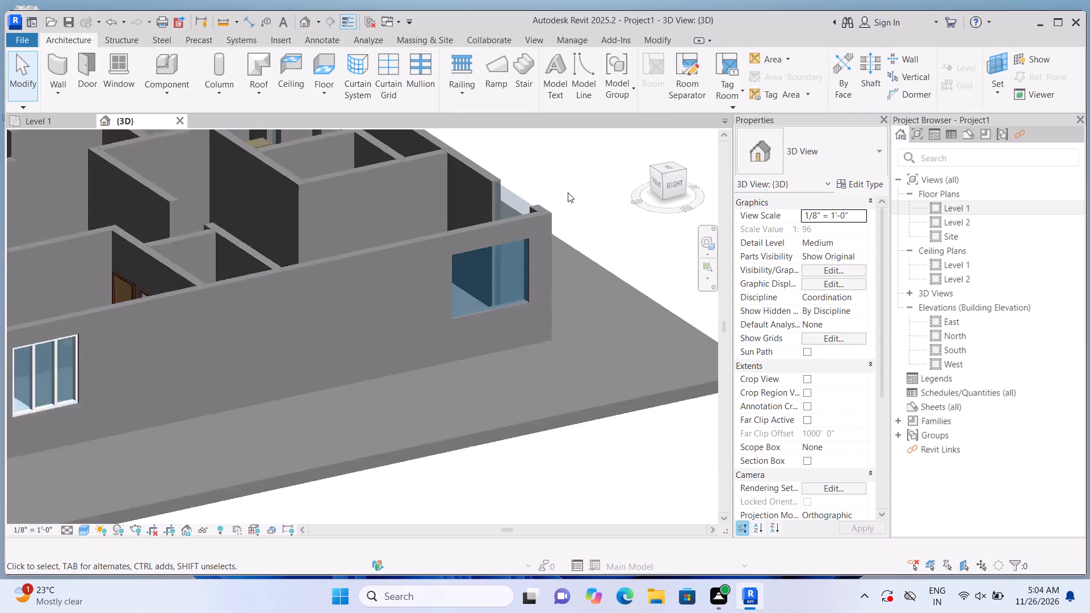
scroll(568, 192, up, 2)
scroll(563, 290, down, 4)
scroll(544, 326, up, 3)
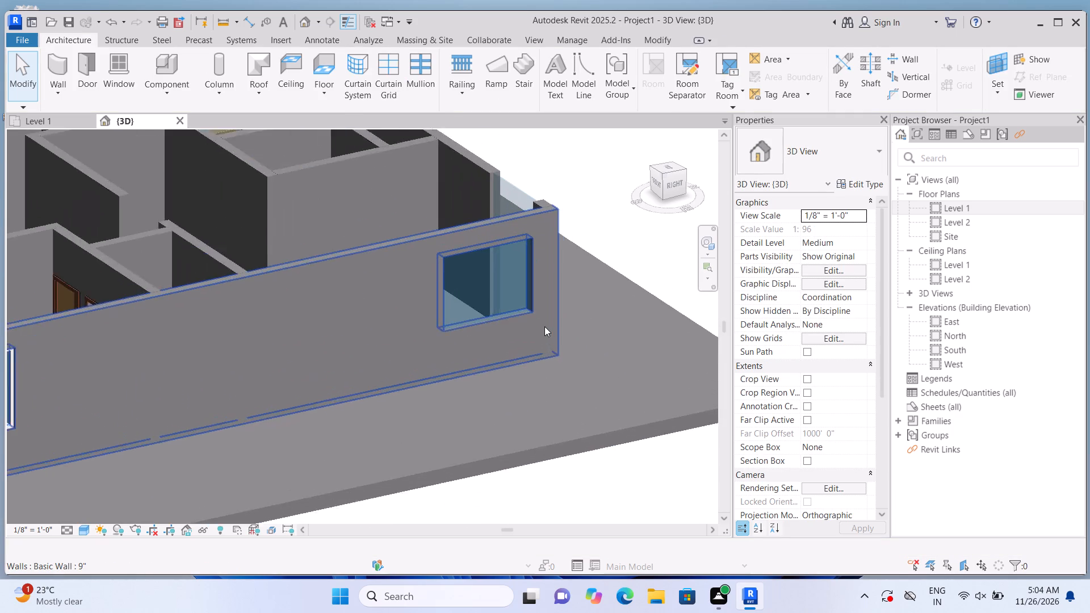
scroll(544, 326, up, 2)
Lower the same window's bottom edge further to a base offset of about 3'-1", for a height of about 5'-4".
click(504, 306)
scroll(494, 321, up, 2)
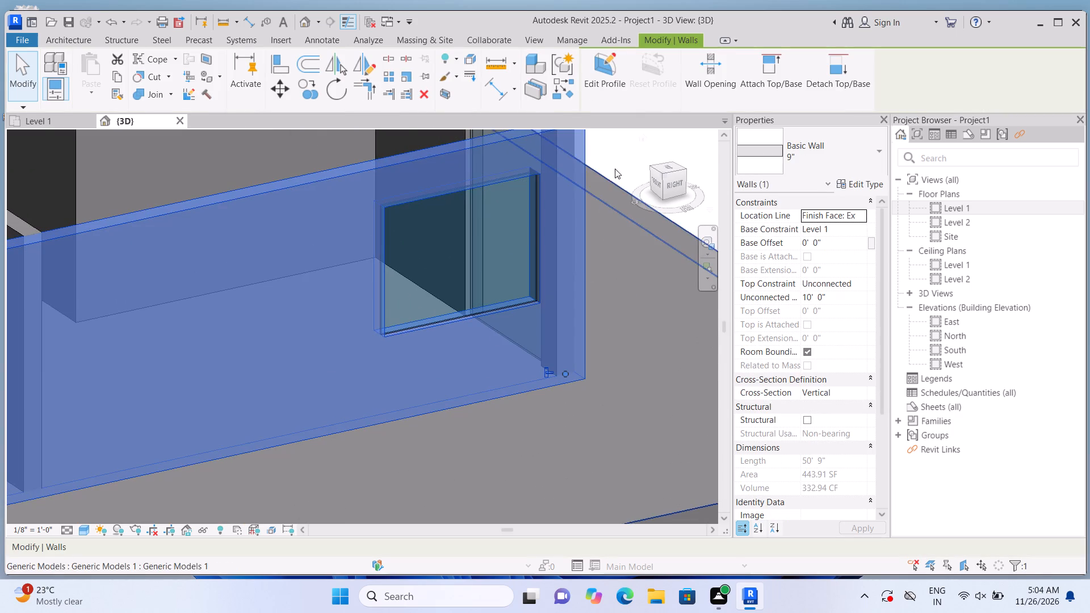
click(628, 154)
click(489, 299)
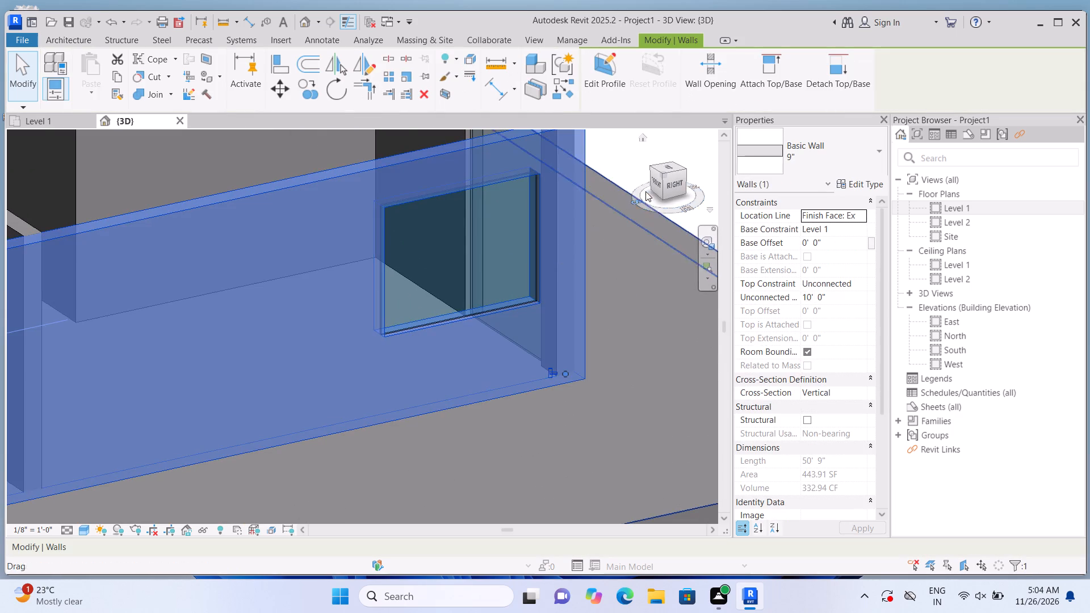
click(630, 157)
click(430, 307)
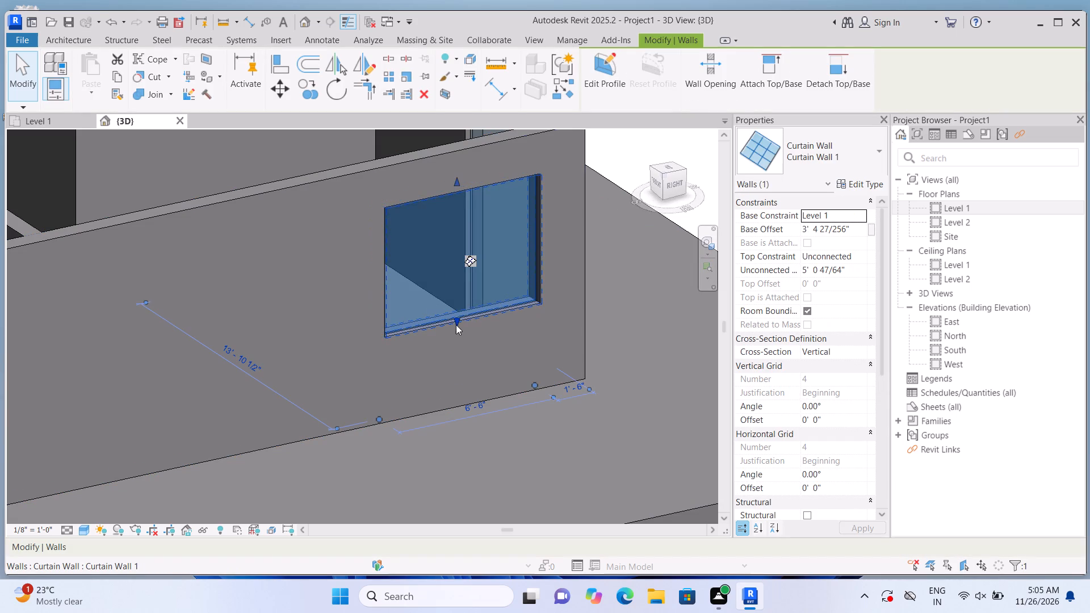
drag(458, 316, 459, 324)
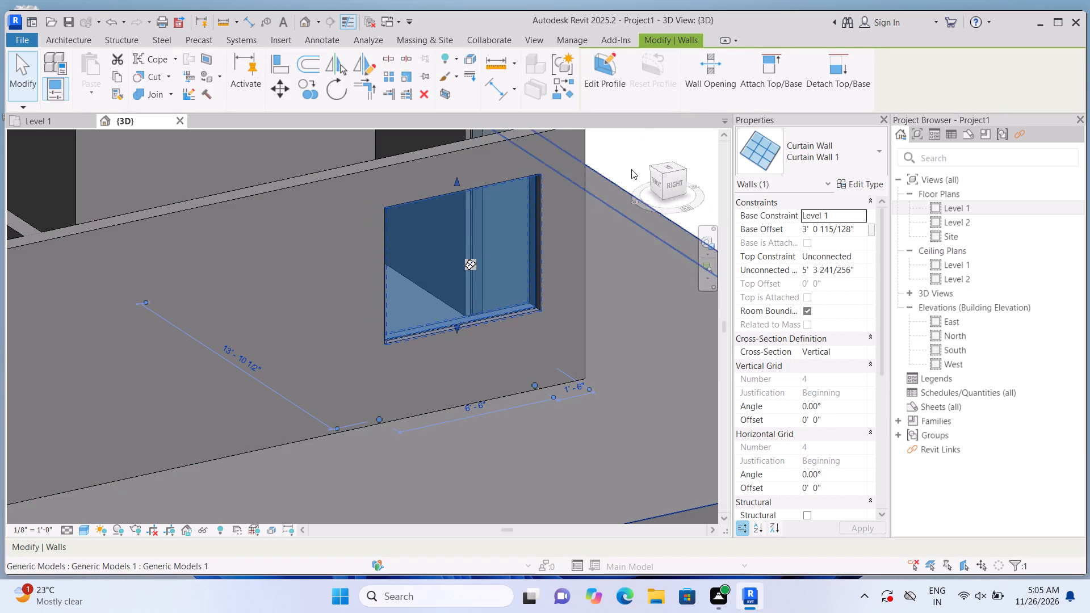
click(630, 164)
Divide the new northeast window into three equal 2'-2" bays with two vertical curtain grid lines.
scroll(257, 250, down, 8)
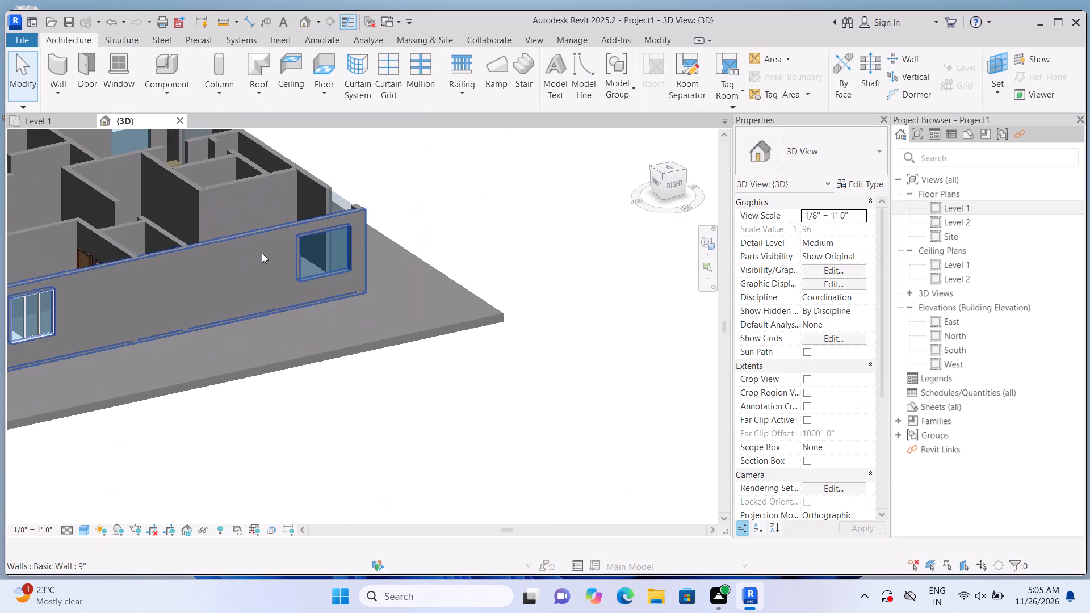
scroll(261, 263, up, 4)
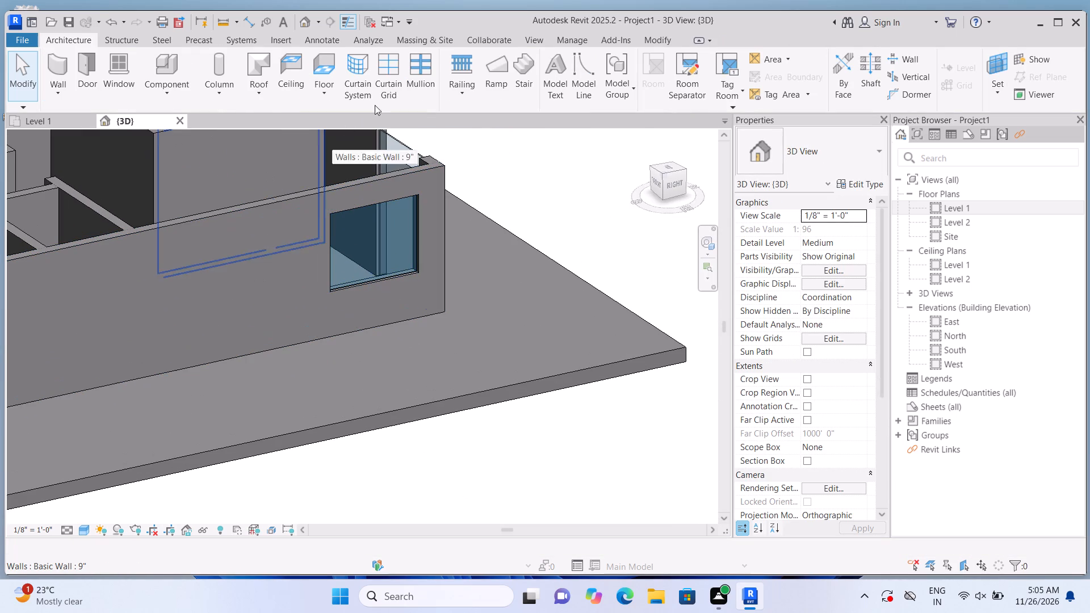
click(381, 81)
scroll(374, 154, up, 4)
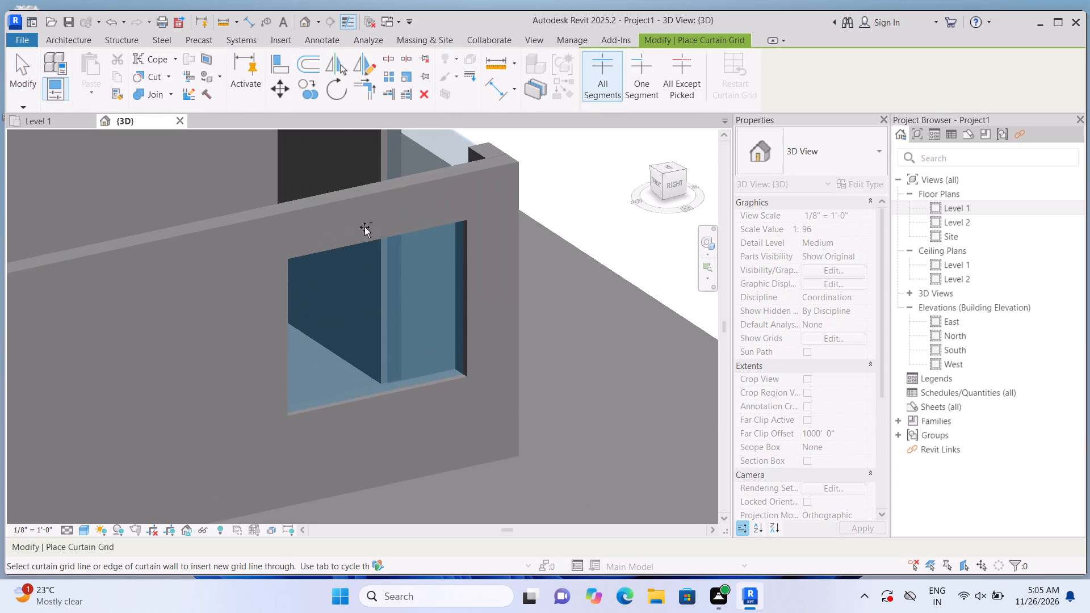
scroll(364, 227, up, 4)
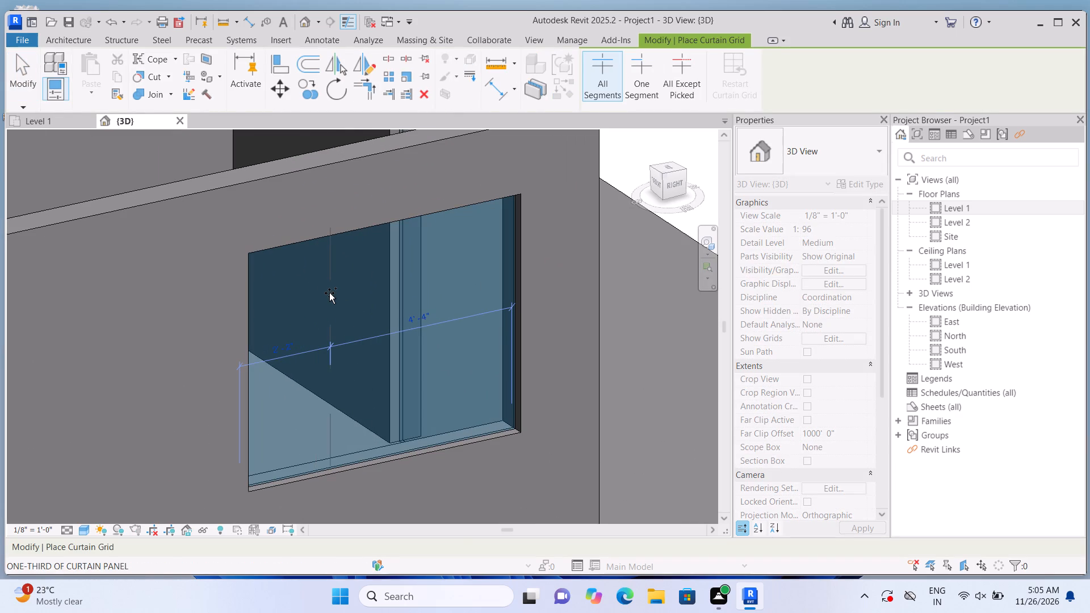
click(329, 293)
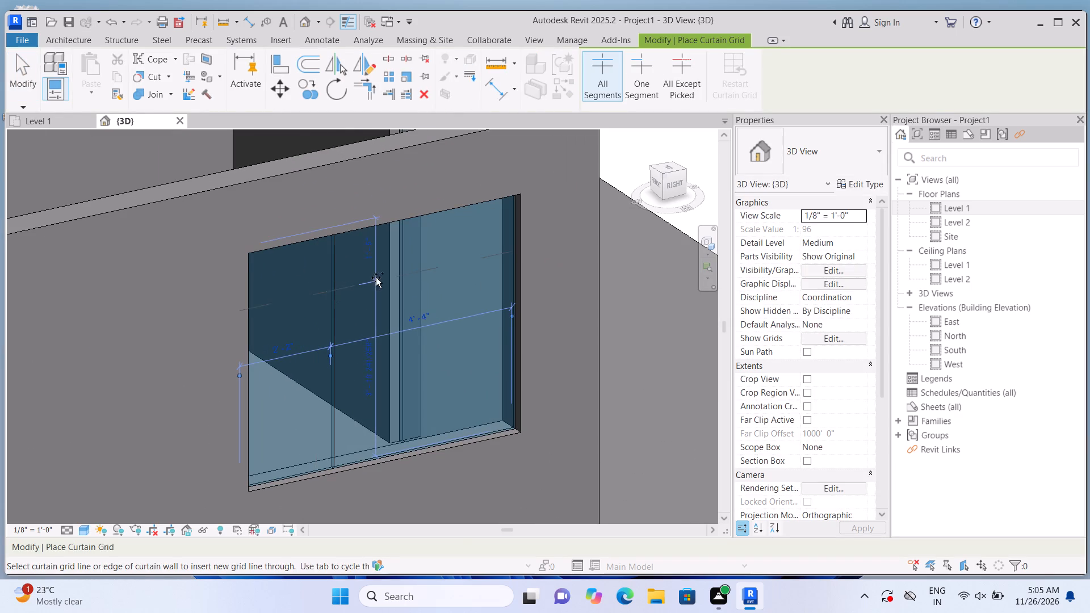
click(415, 248)
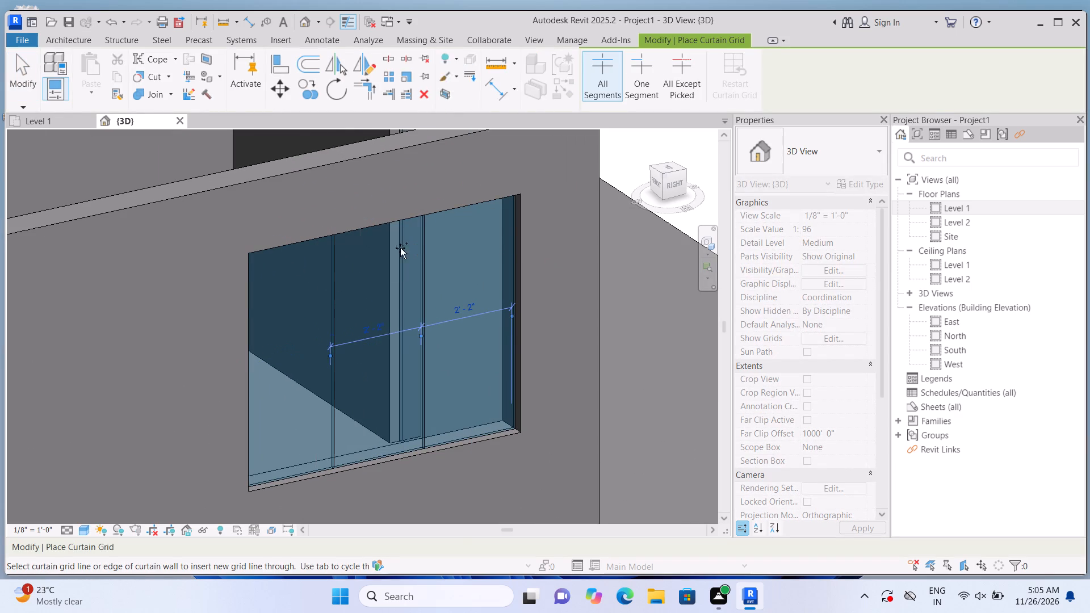
Place 2.5" x 5" rectangular mullions on the new east window's two grid lines and all four outer edges.
click(85, 42)
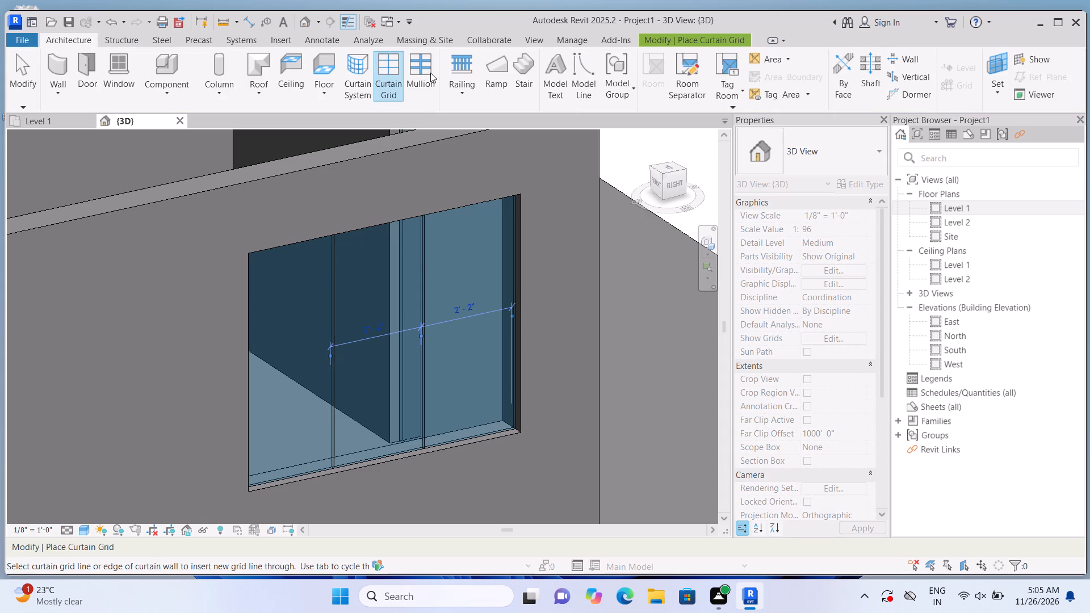
click(425, 74)
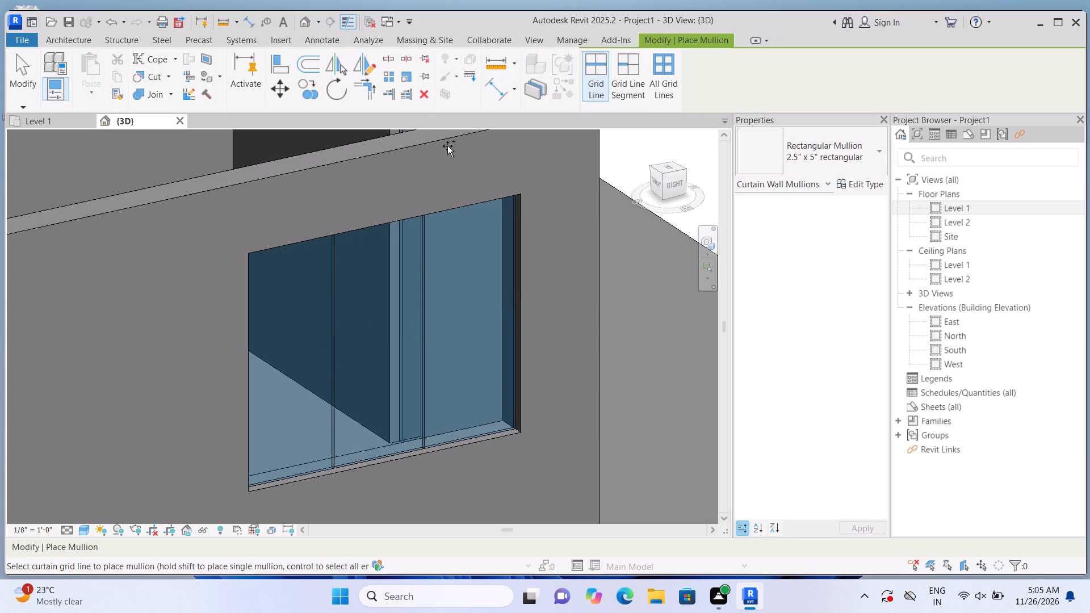
click(517, 271)
click(440, 284)
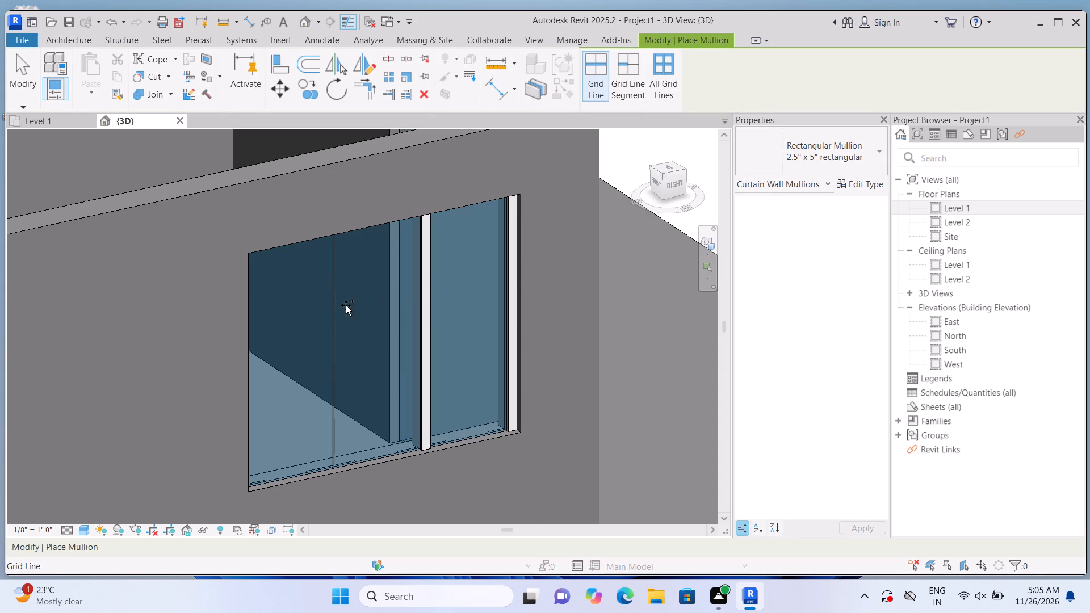
click(337, 307)
click(283, 310)
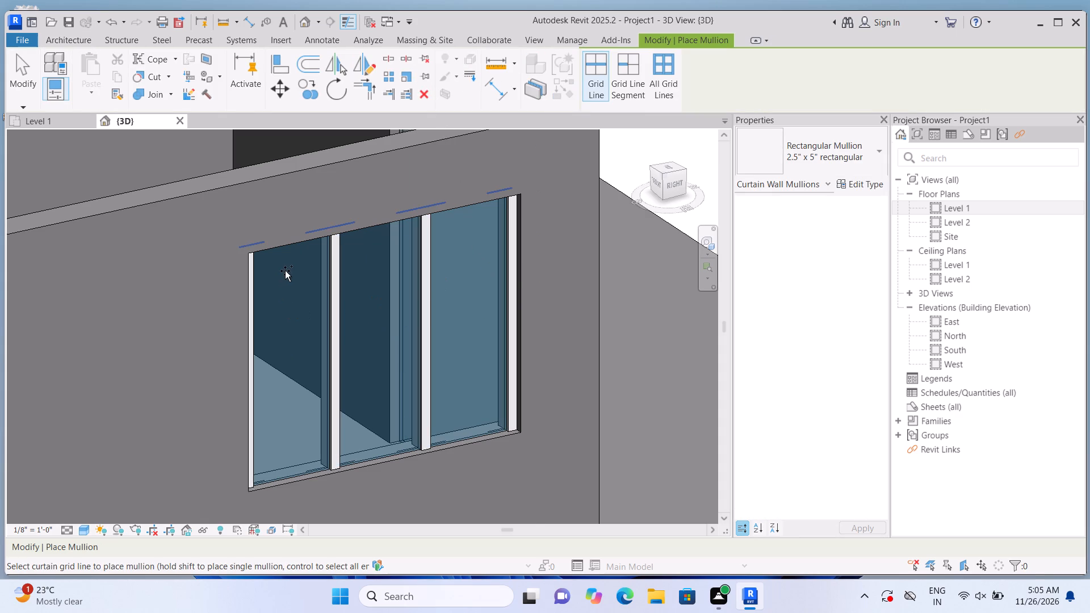
click(285, 271)
click(317, 461)
scroll(336, 417, down, 6)
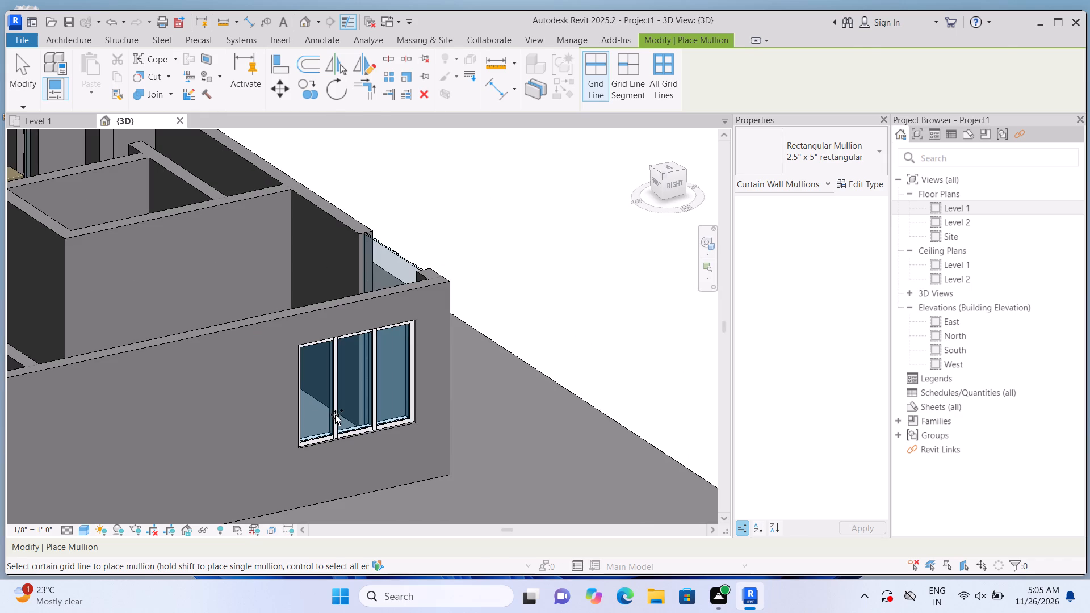
key(Escape)
Raise the bottom edge of the north wall's curtain wall near the northeast corner to a base offset of about 2'-11".
scroll(361, 406, down, 5)
middle_drag(594, 380, 454, 421)
middle_drag(467, 428, 266, 483)
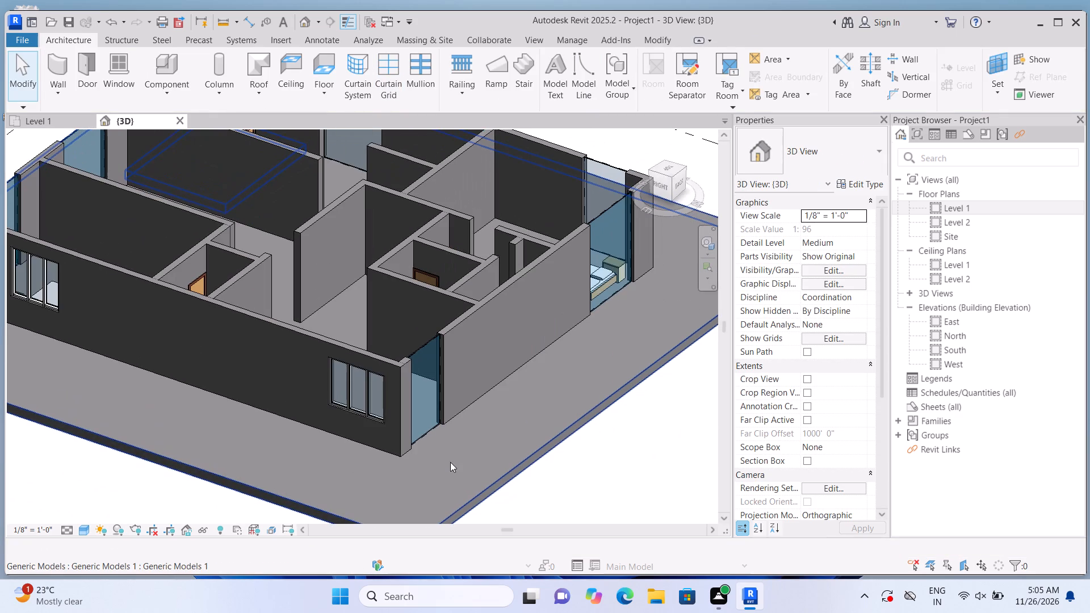
shift+middle_drag(454, 467, 426, 469)
shift+middle_drag(426, 469, 409, 472)
scroll(484, 430, up, 1)
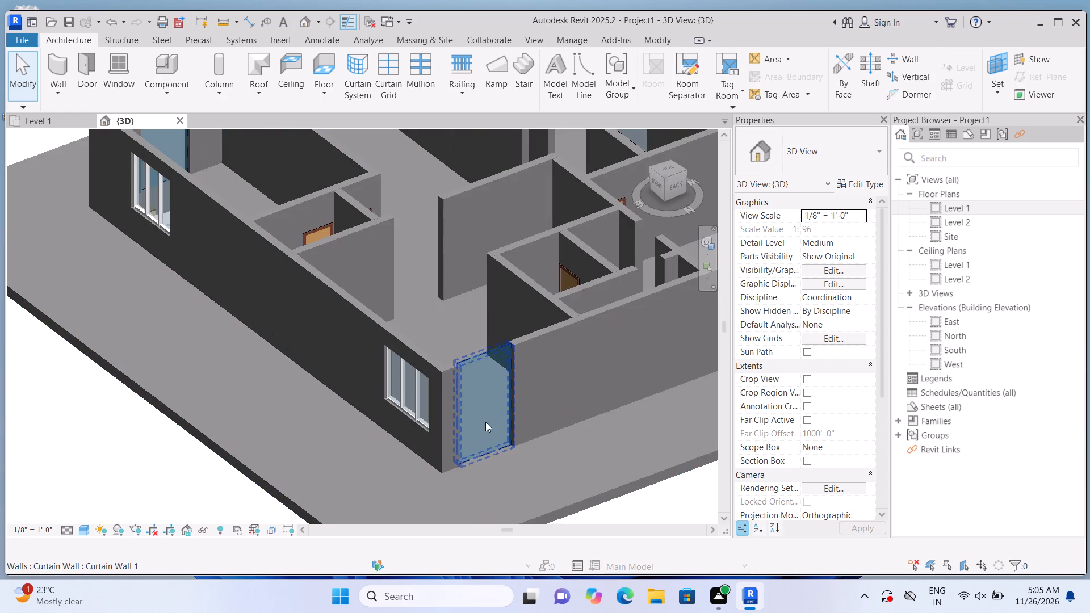
click(487, 422)
scroll(493, 436, up, 8)
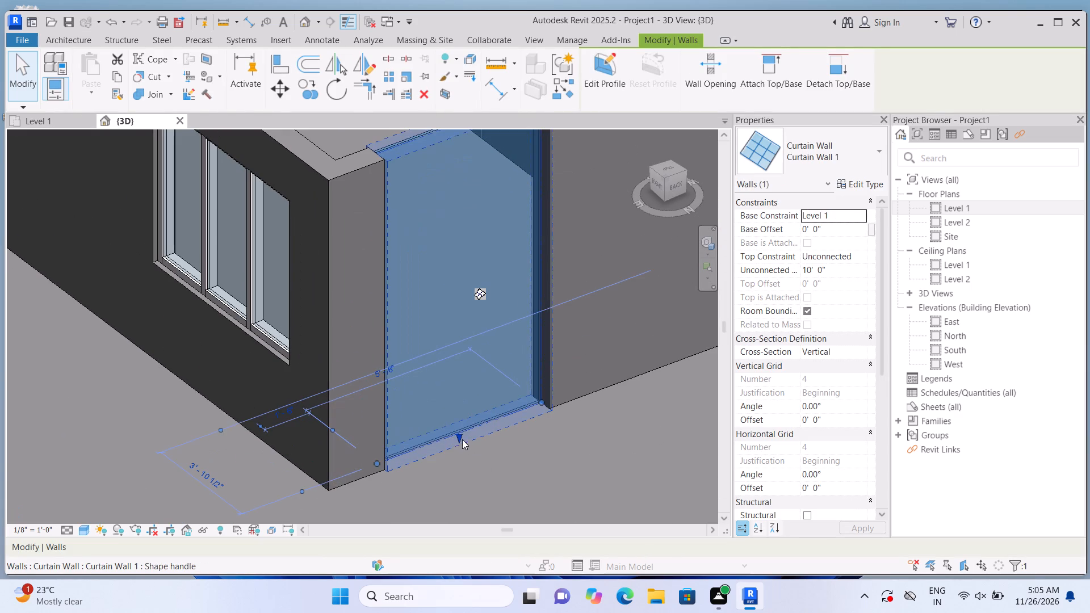
drag(463, 437, 460, 362)
drag(460, 359, 460, 343)
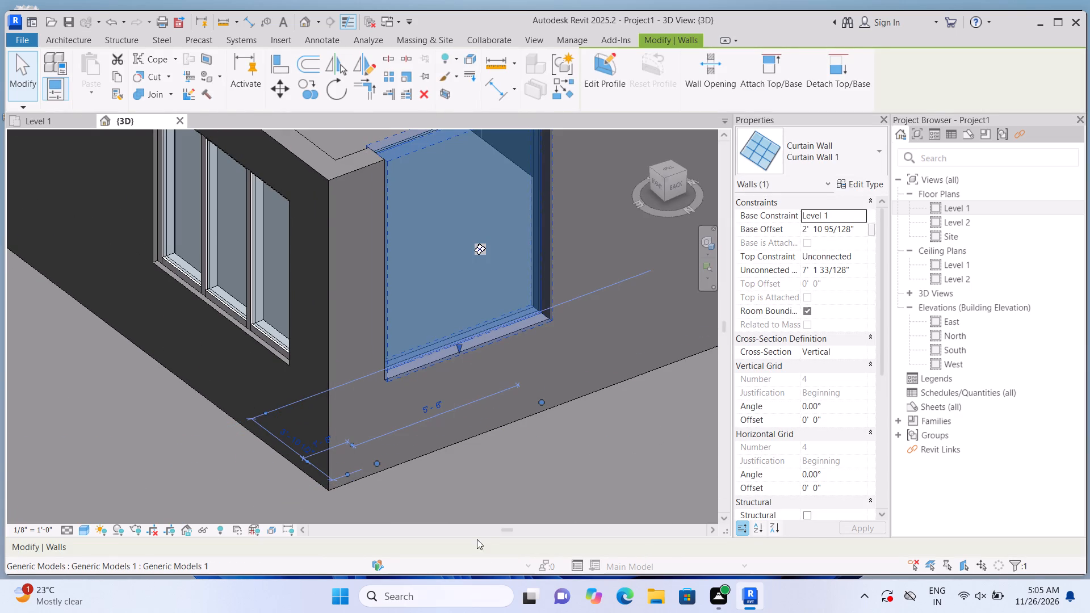
scroll(477, 543, down, 1)
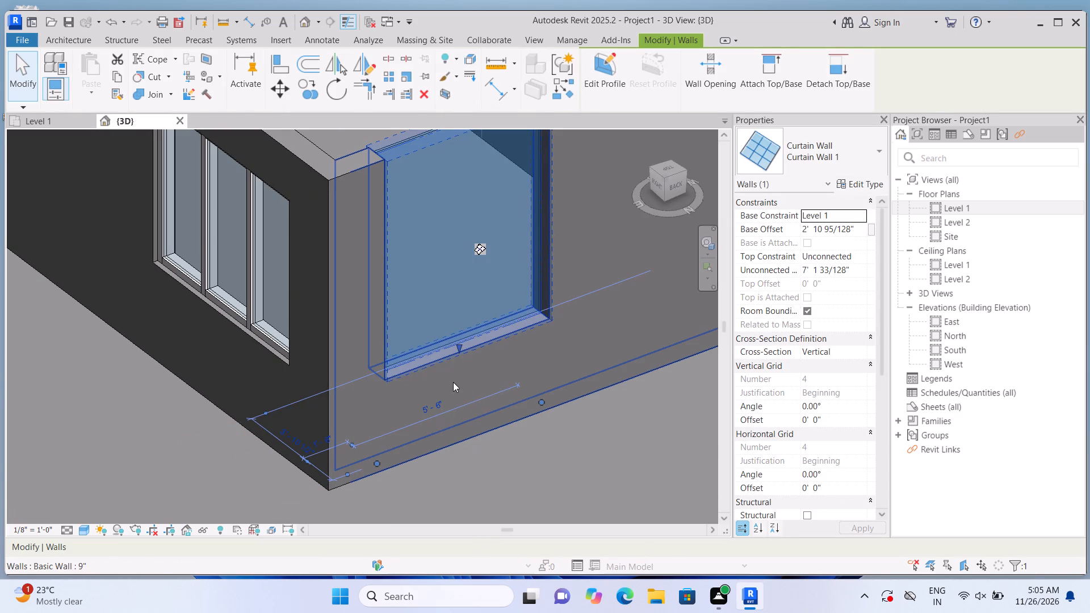
drag(460, 347, 458, 342)
scroll(455, 307, down, 1)
scroll(439, 201, up, 1)
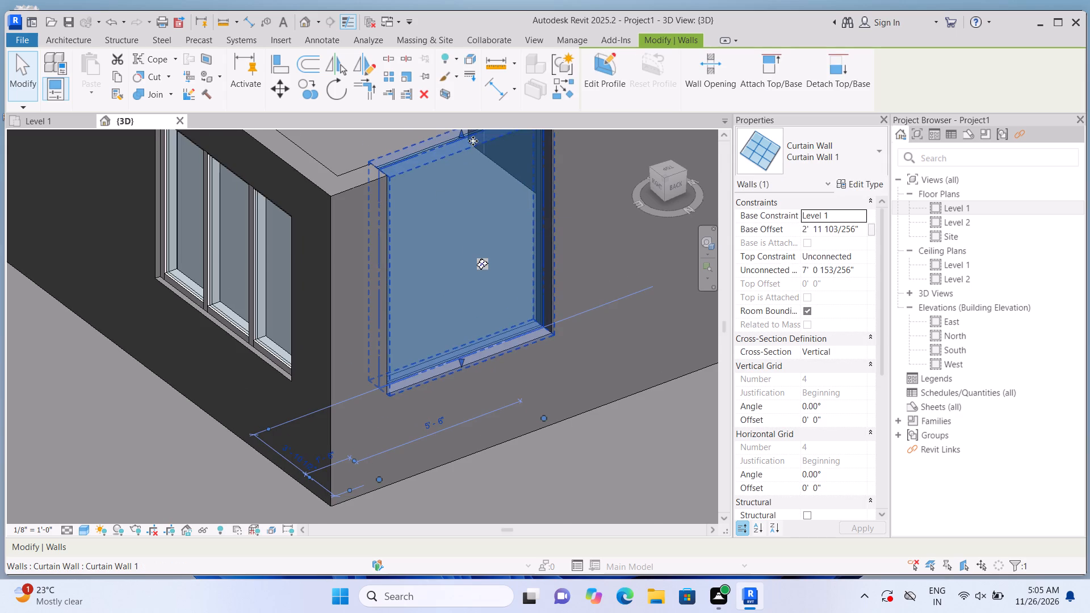
Lower the same curtain wall's top edge for a window height of about 5'-4", keeping the sill at about 2'-11".
drag(460, 131, 479, 192)
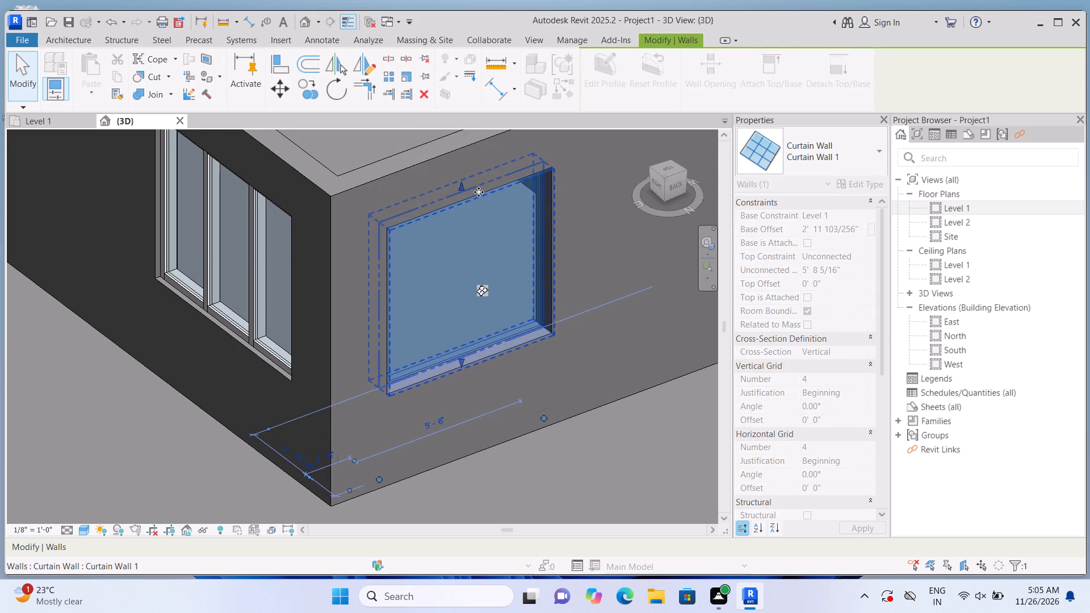
scroll(479, 233, down, 2)
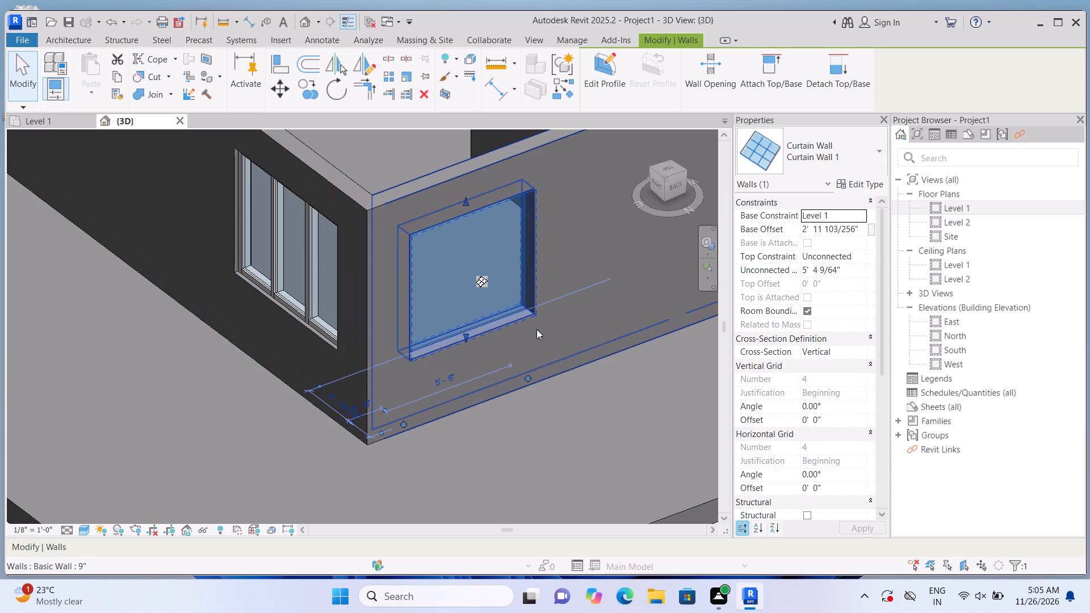
click(466, 333)
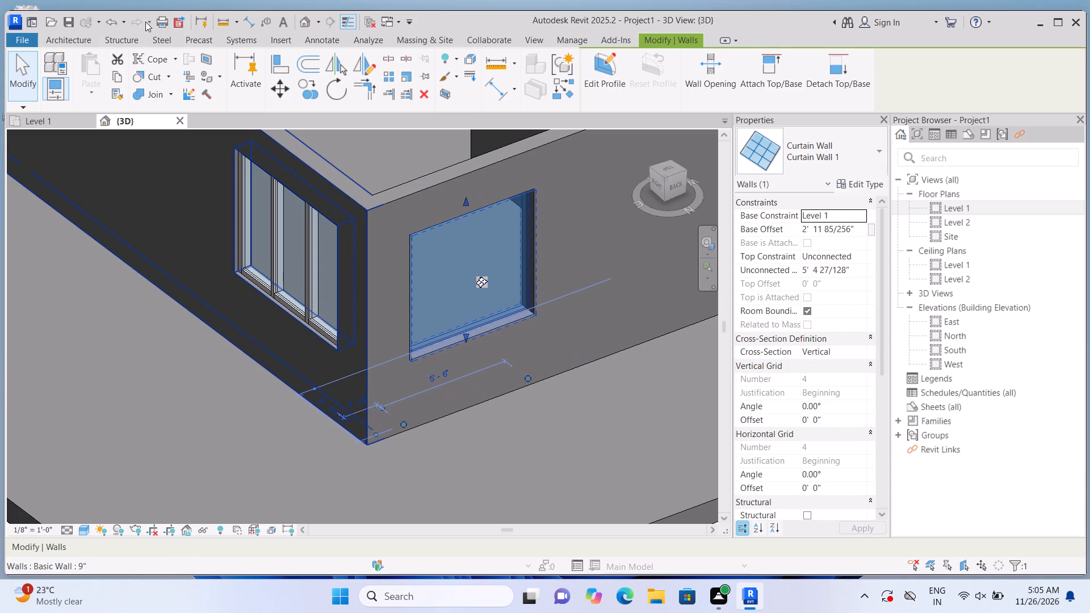
Divide the new north window into three equal 1'-10" bays with two vertical curtain grid lines.
click(69, 36)
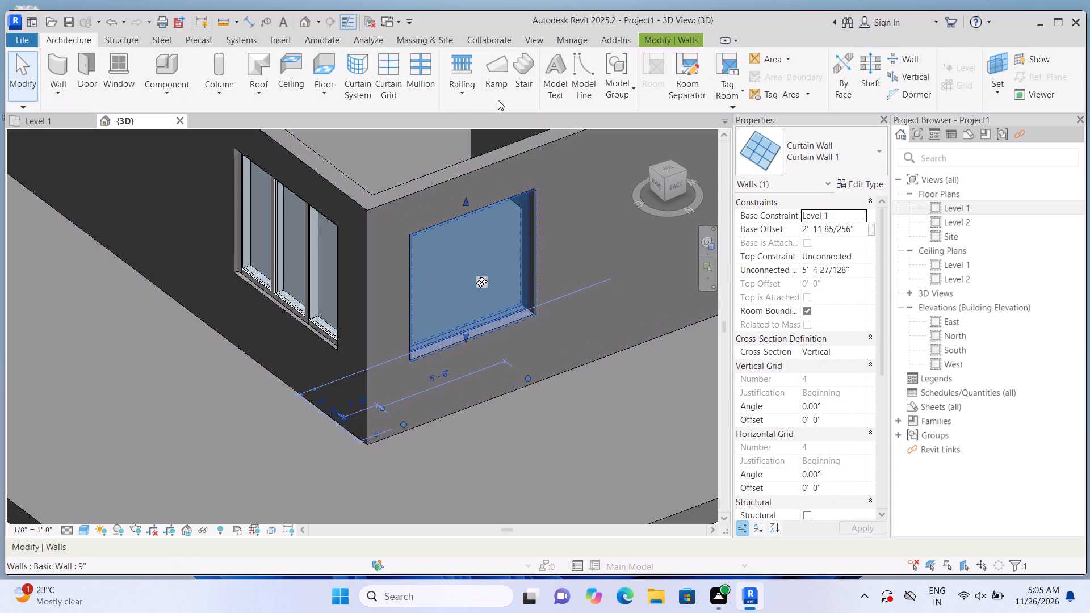
click(387, 91)
scroll(491, 242, up, 5)
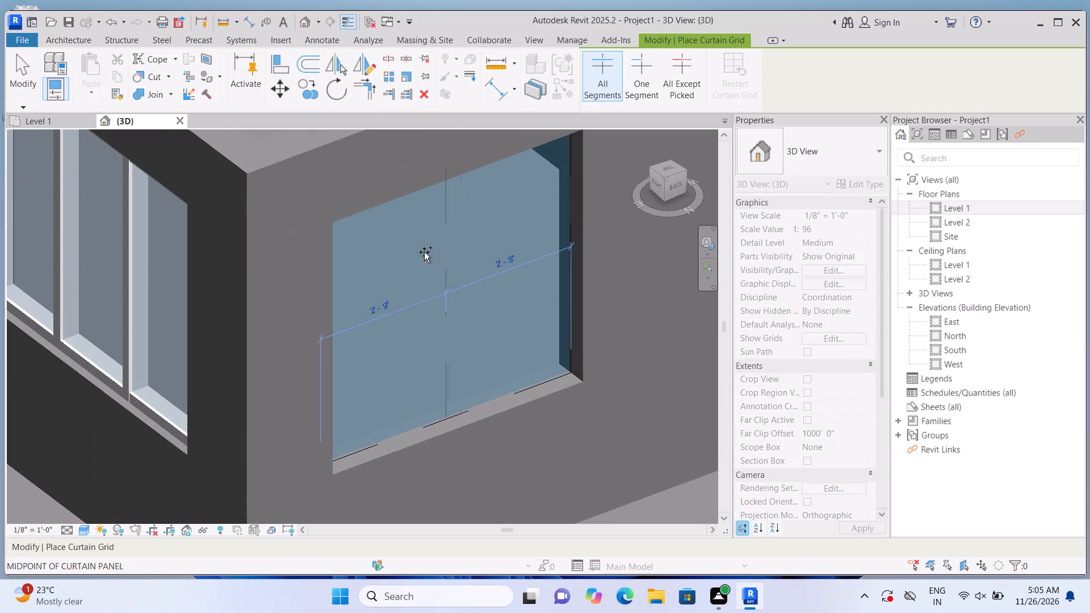
click(414, 211)
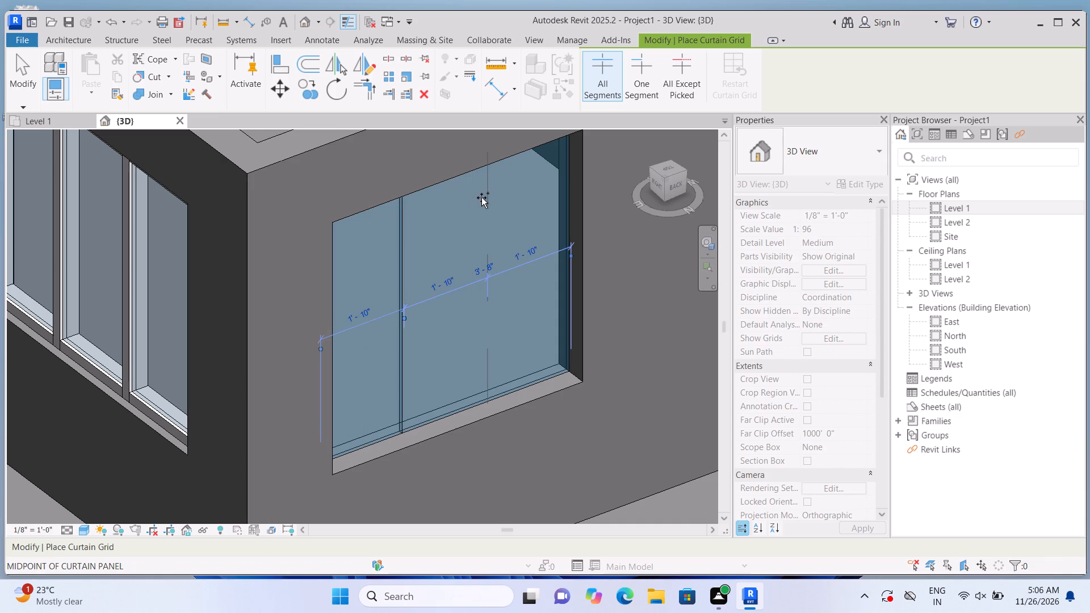
click(482, 198)
Place 2.5" x 5" rectangular mullions on the new north window's two grid lines and all four outer edges.
click(69, 36)
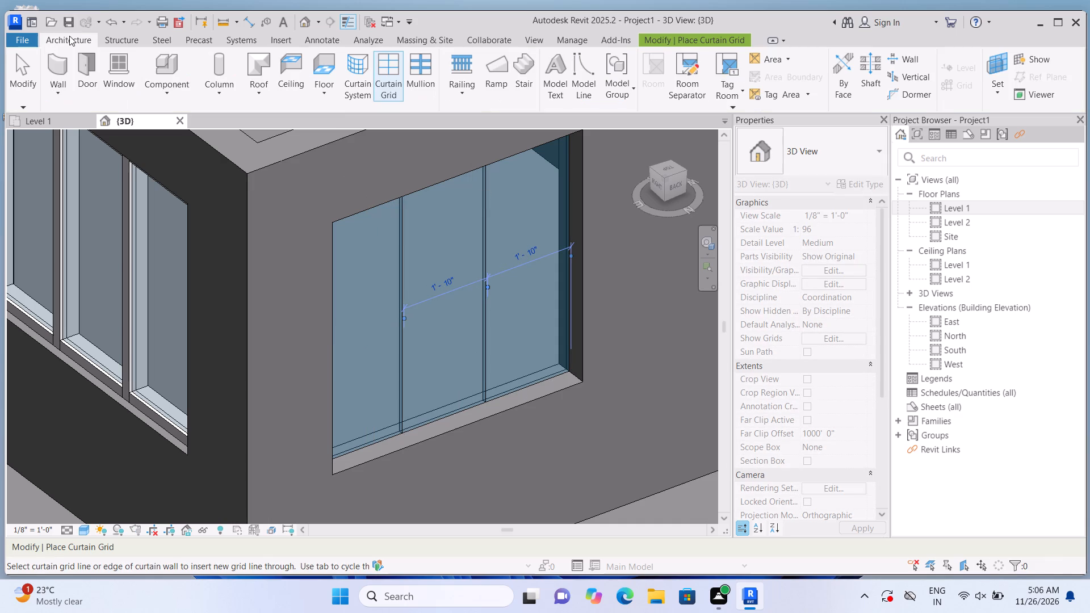
click(412, 76)
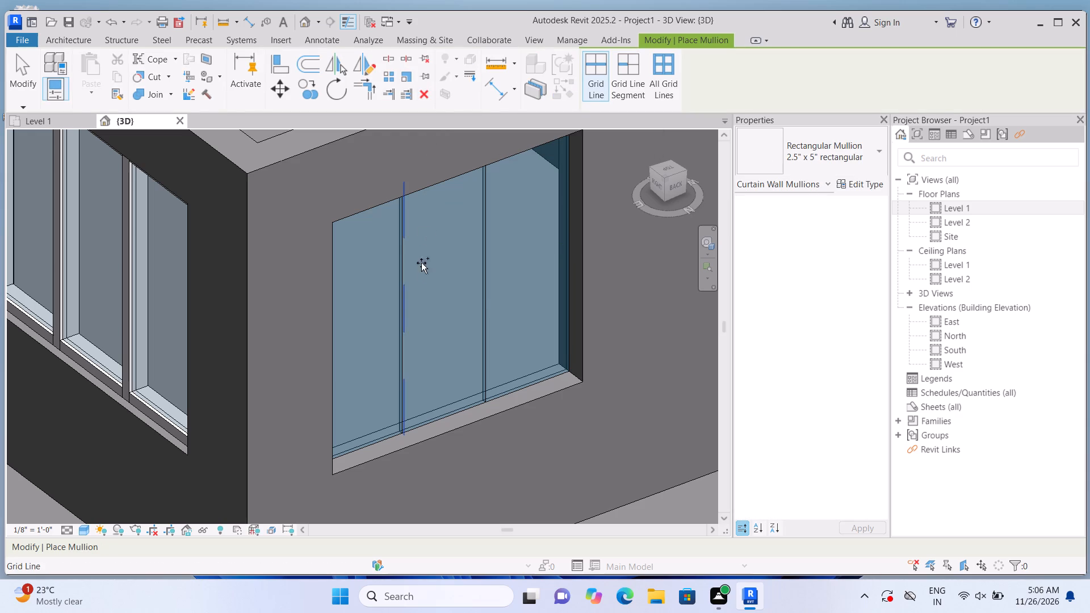
click(421, 271)
click(479, 271)
click(571, 258)
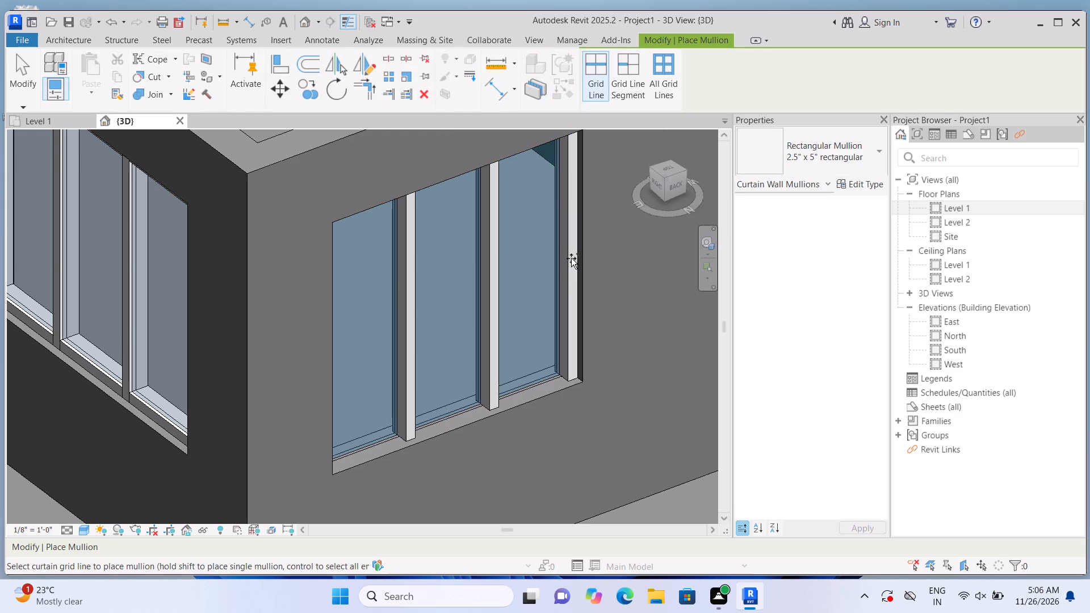
click(539, 153)
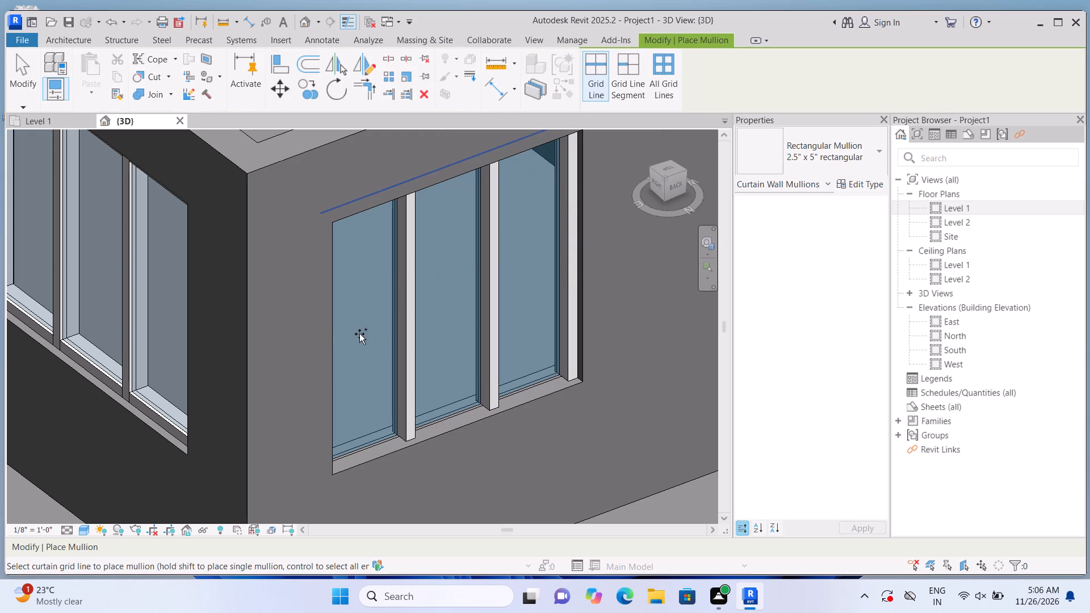
click(336, 333)
click(359, 438)
scroll(371, 423, down, 7)
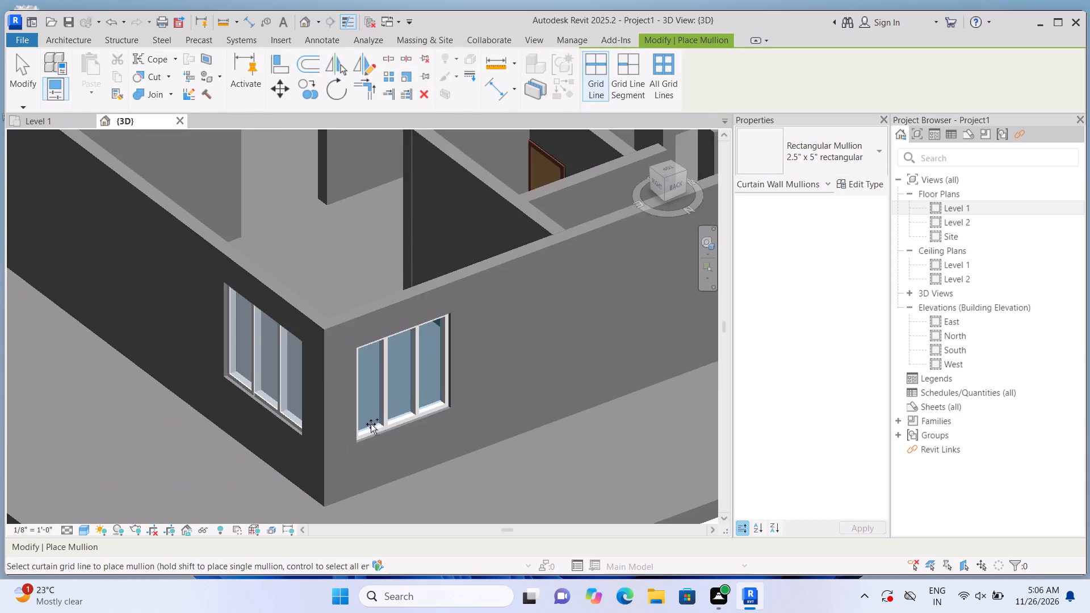
key(Escape)
Select the full-height curtain wall in front of the bed, near the north wall's west end.
scroll(371, 426, down, 3)
middle_drag(459, 433, 213, 490)
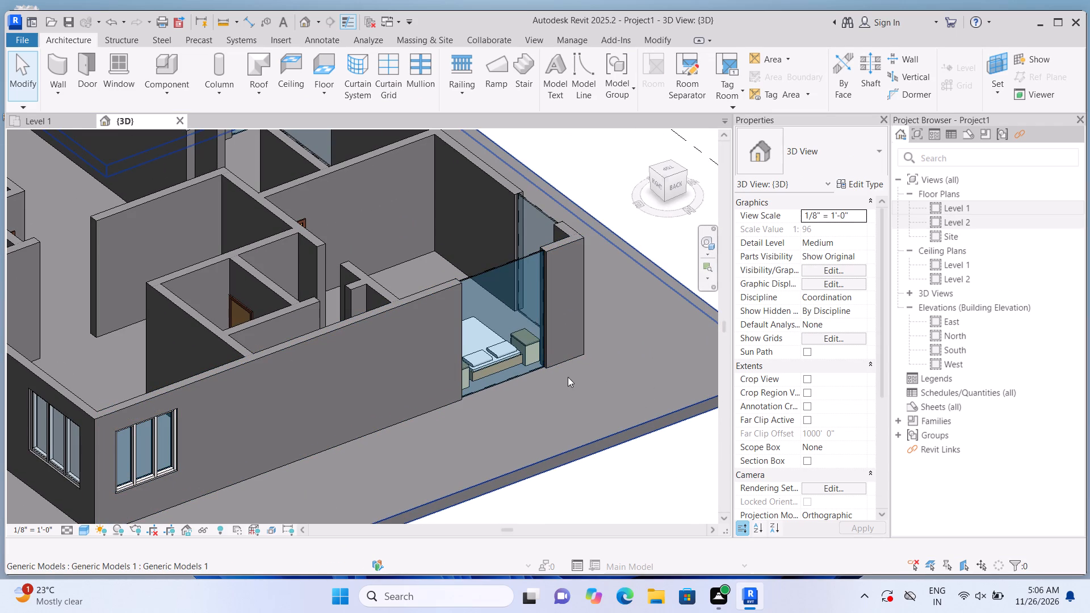
click(537, 338)
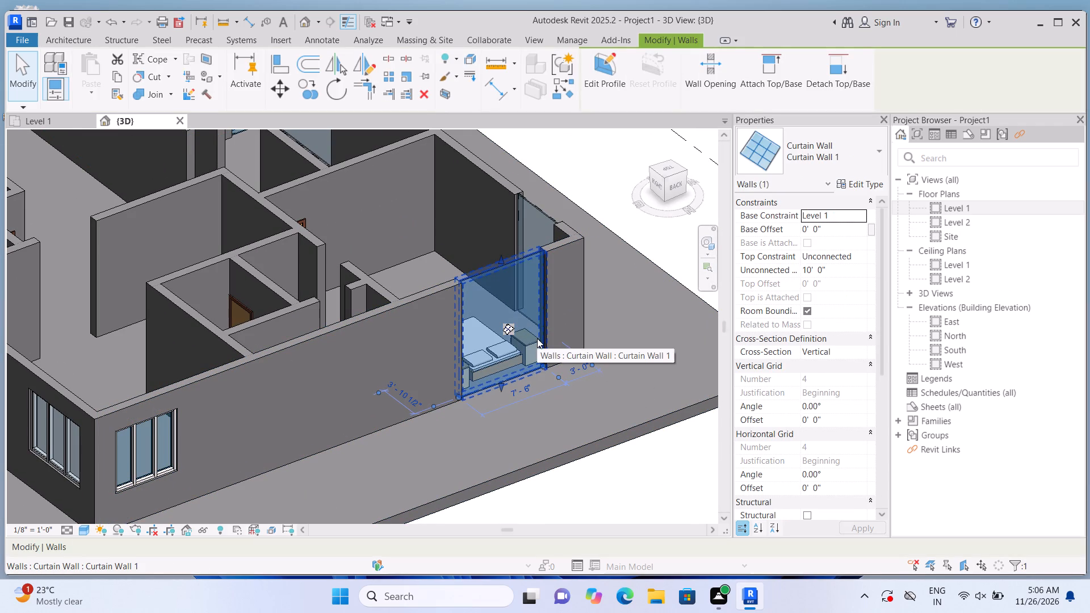
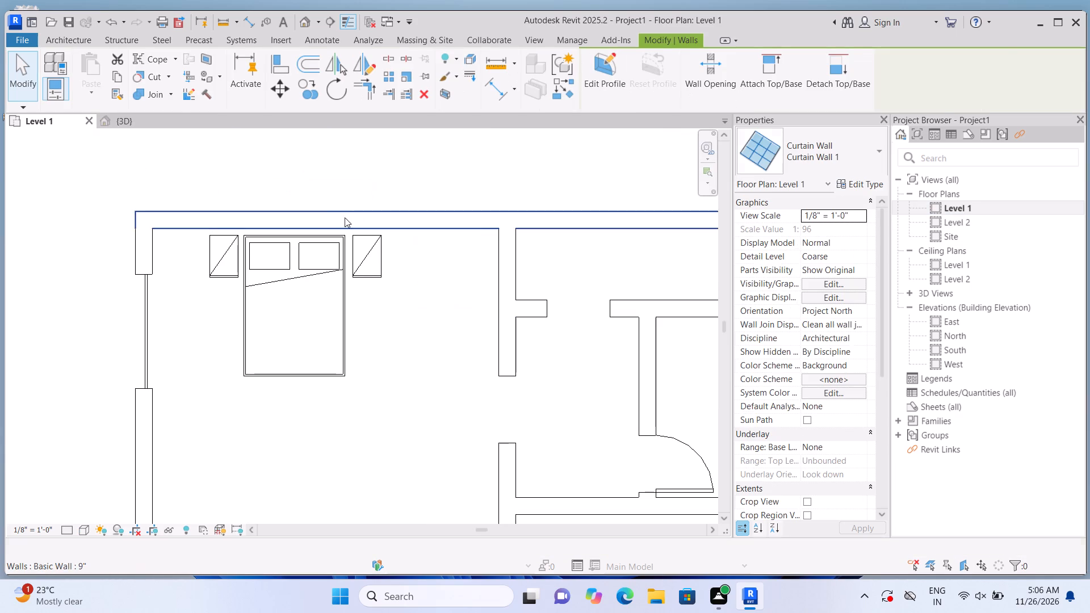
Draw a 5'-0" curtain wall in the north wall at the bed's head, 4'-0" from the west wall's centreline, and cut it into the host wall.
click(53, 74)
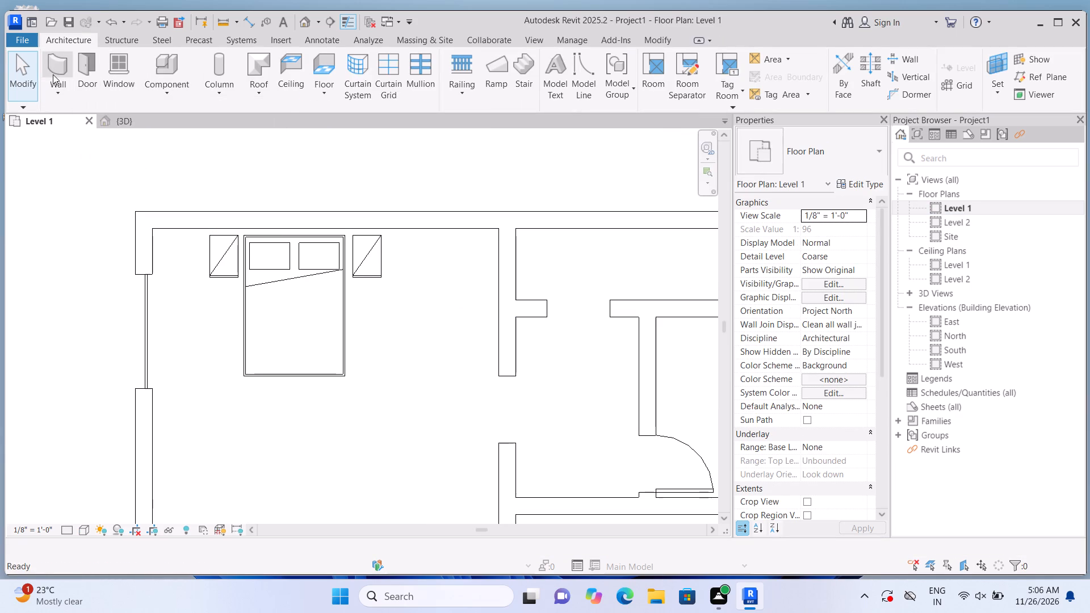
click(240, 221)
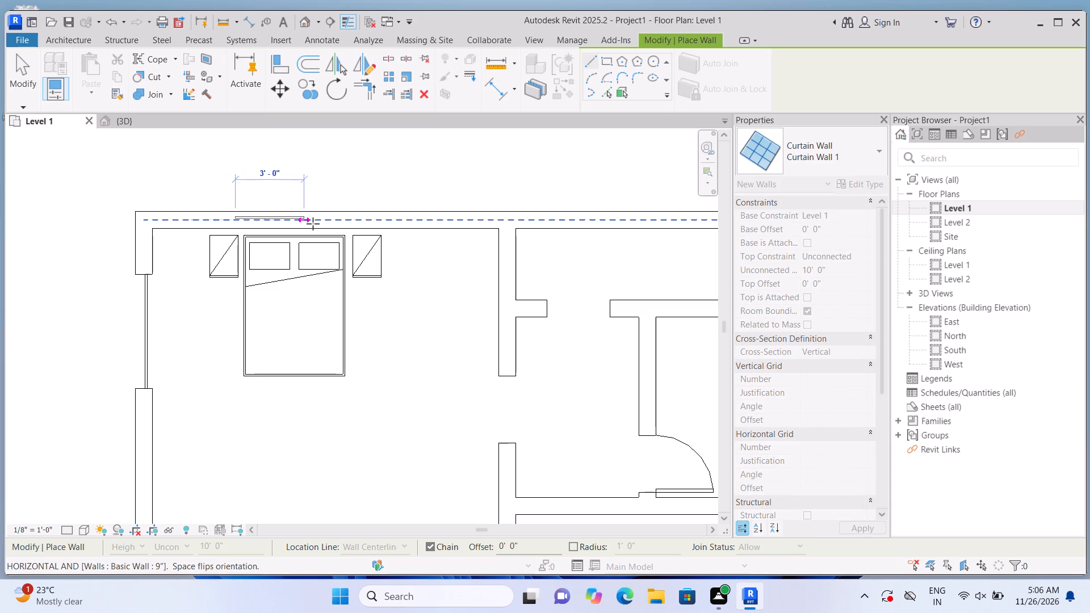
click(350, 218)
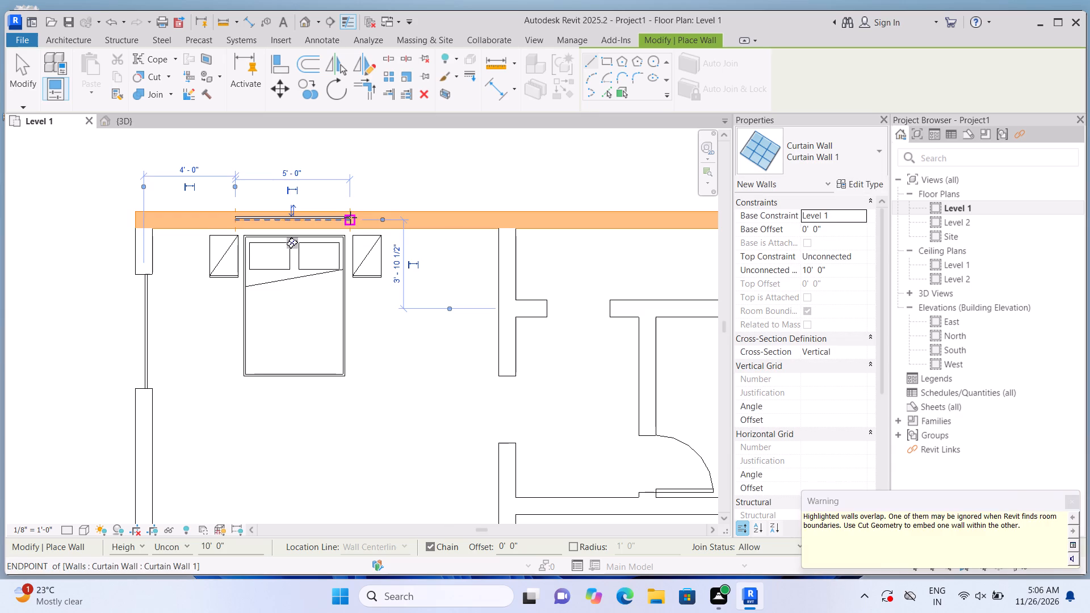
click(168, 74)
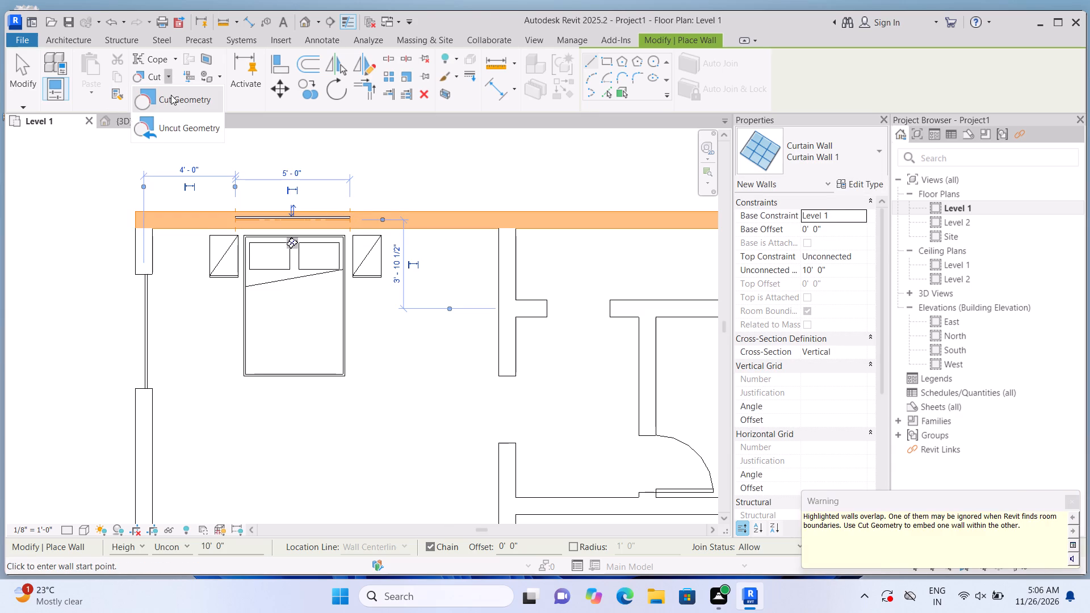
click(171, 95)
click(444, 208)
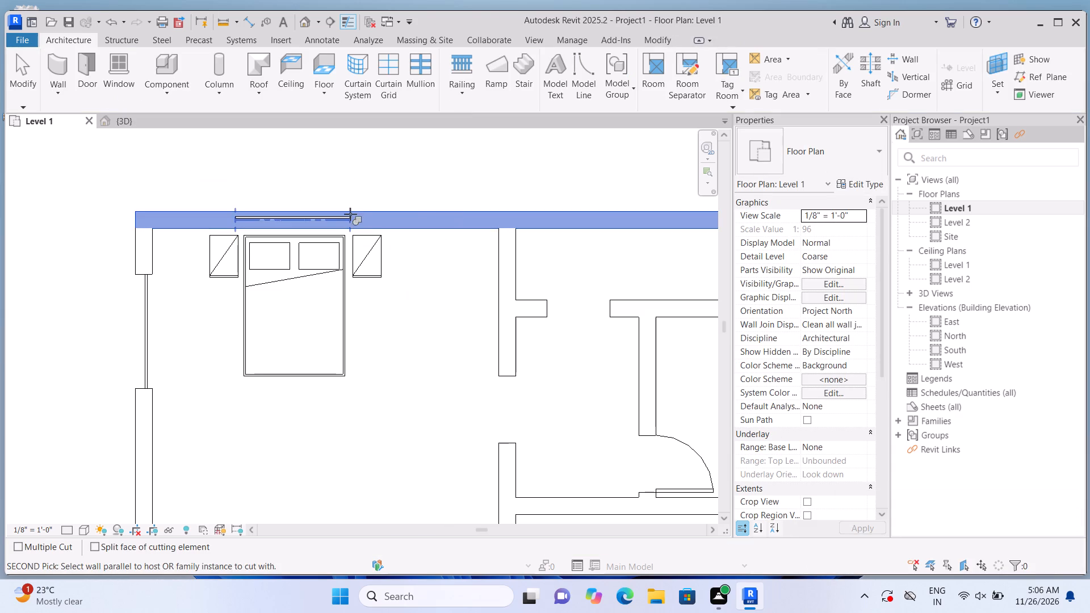
click(337, 221)
In the 3D view, raise the bottom edge of the bedroom's north curtain wall to a base offset of about 3'-1".
click(304, 23)
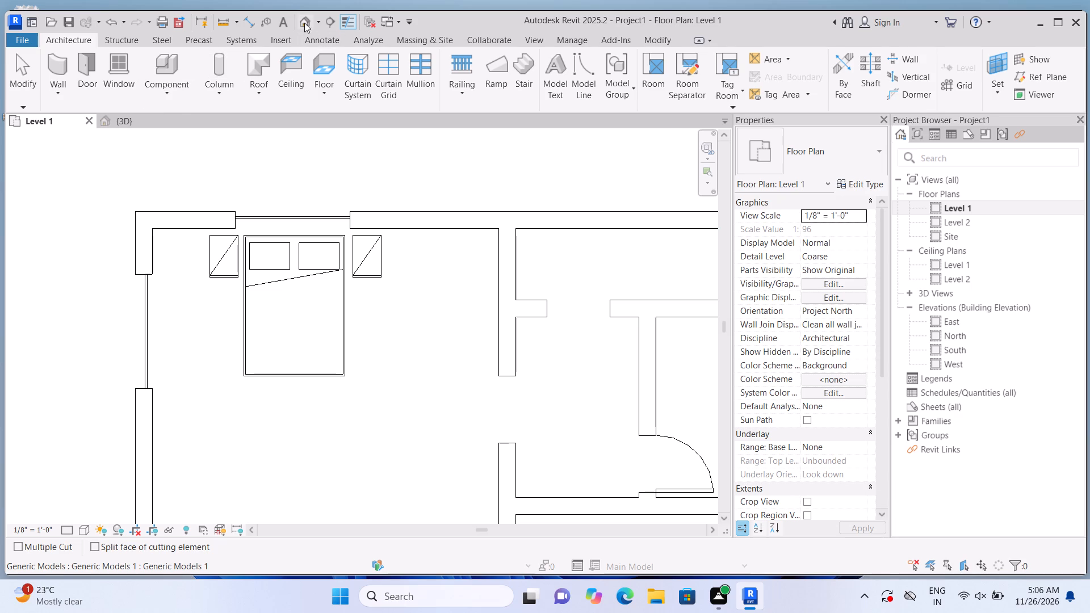
double_click(489, 315)
scroll(500, 375, up, 2)
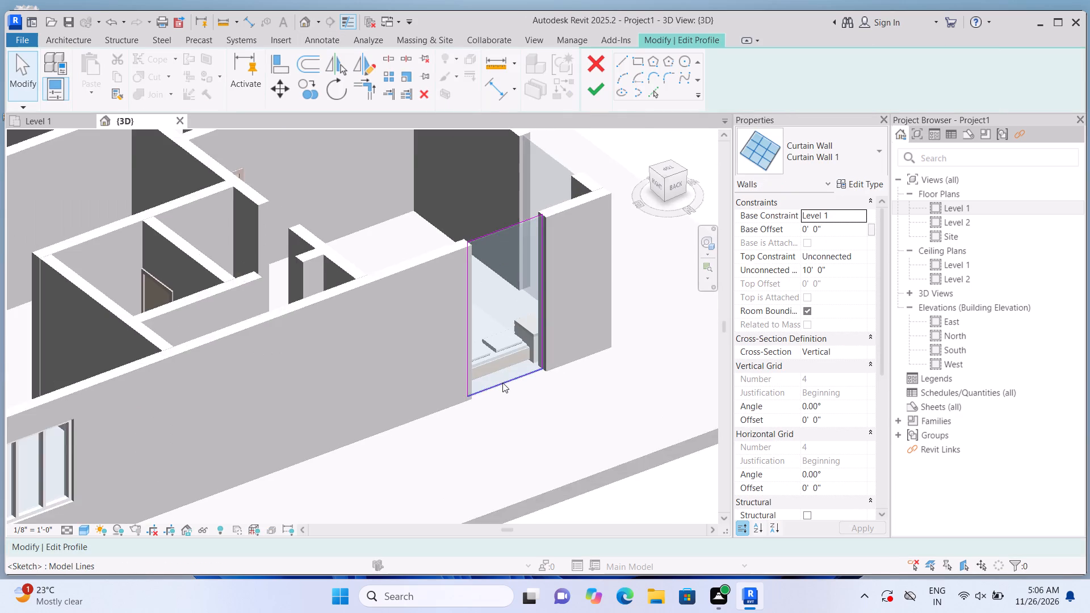
scroll(502, 383, up, 2)
click(597, 89)
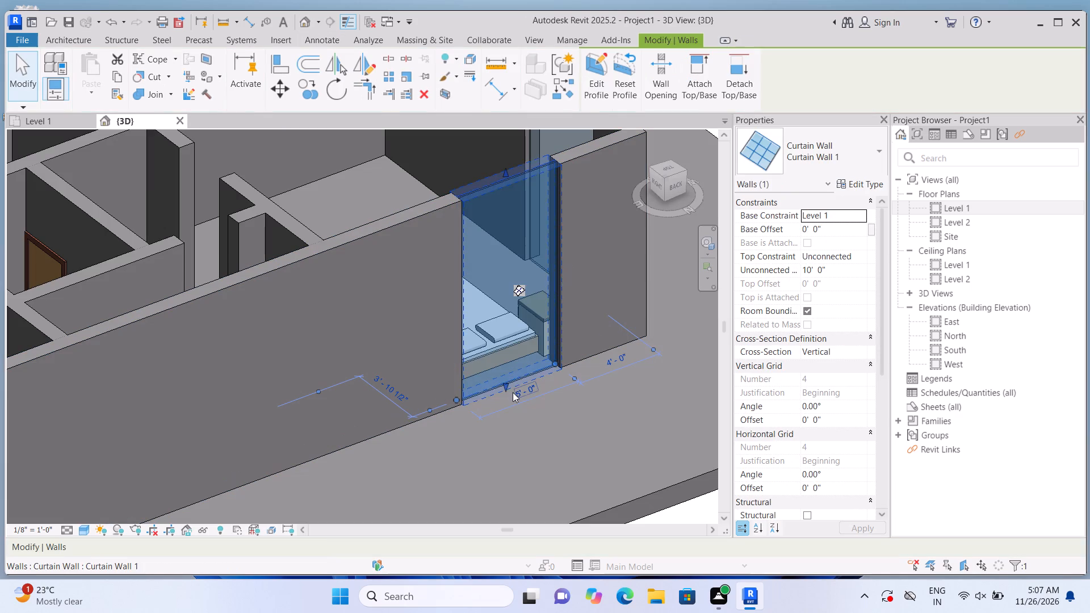
drag(505, 381, 506, 319)
scroll(508, 322, down, 3)
scroll(502, 350, up, 1)
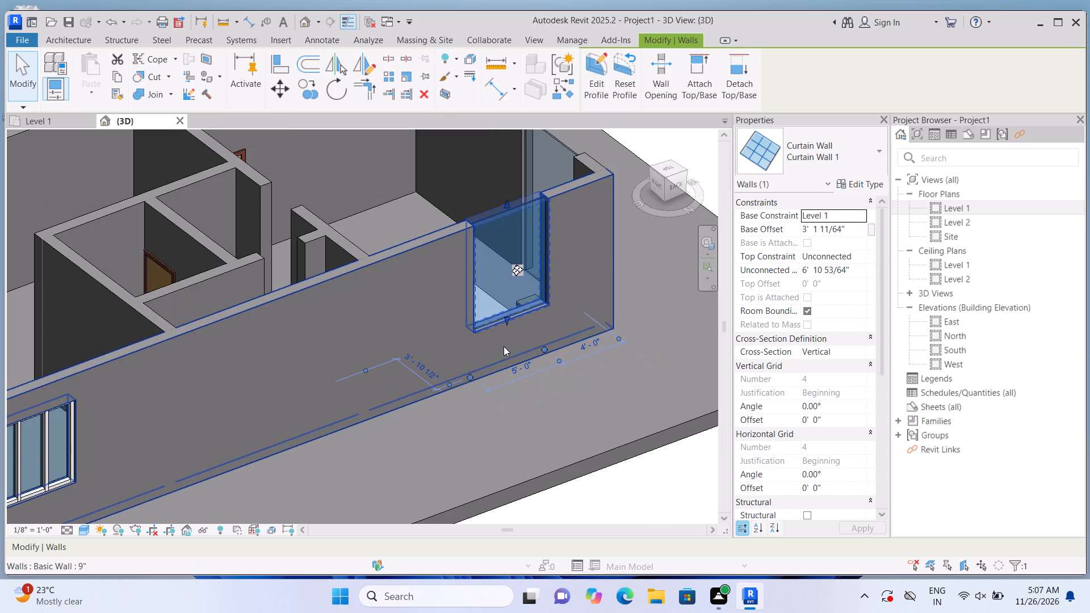
Lower the same curtain wall's top edge and ease its sill down to about 2'-9", for a window height of about 5'-9".
drag(510, 202, 513, 241)
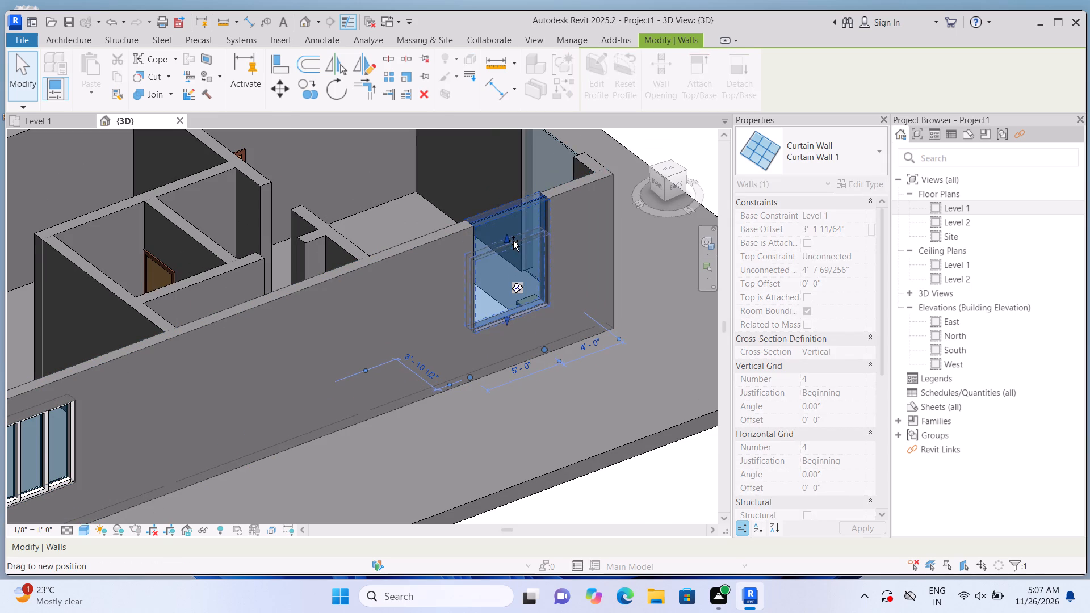
drag(513, 241, 513, 238)
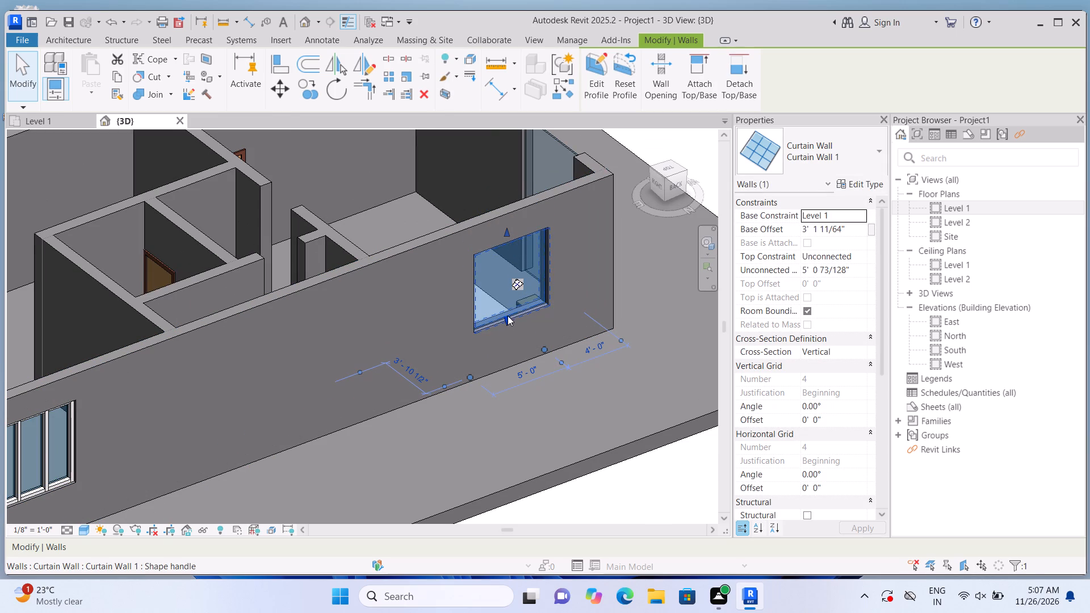
drag(508, 316, 510, 321)
click(509, 233)
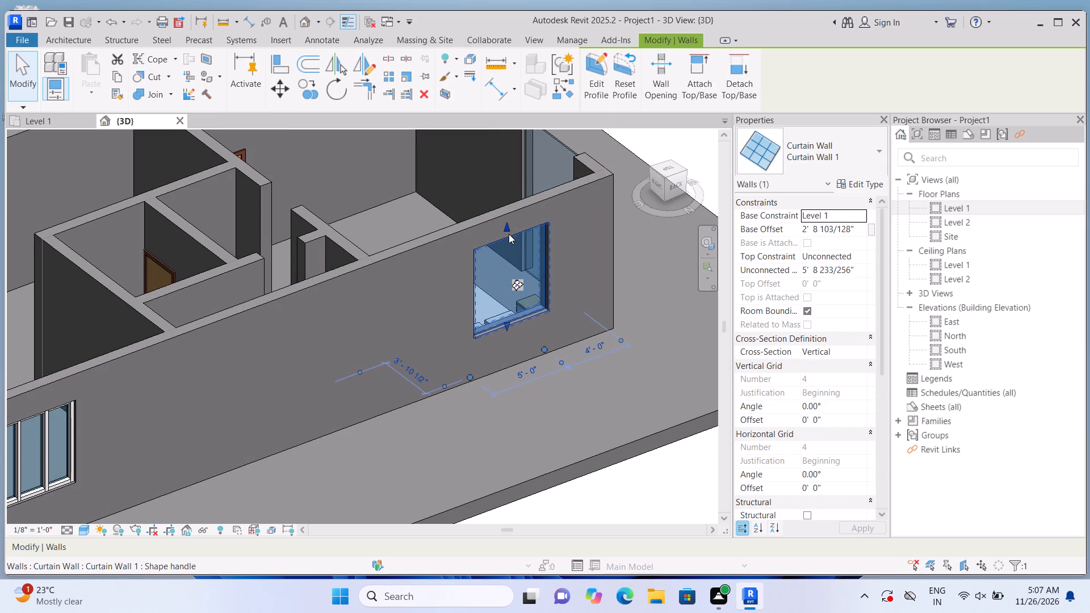
scroll(508, 237, down, 1)
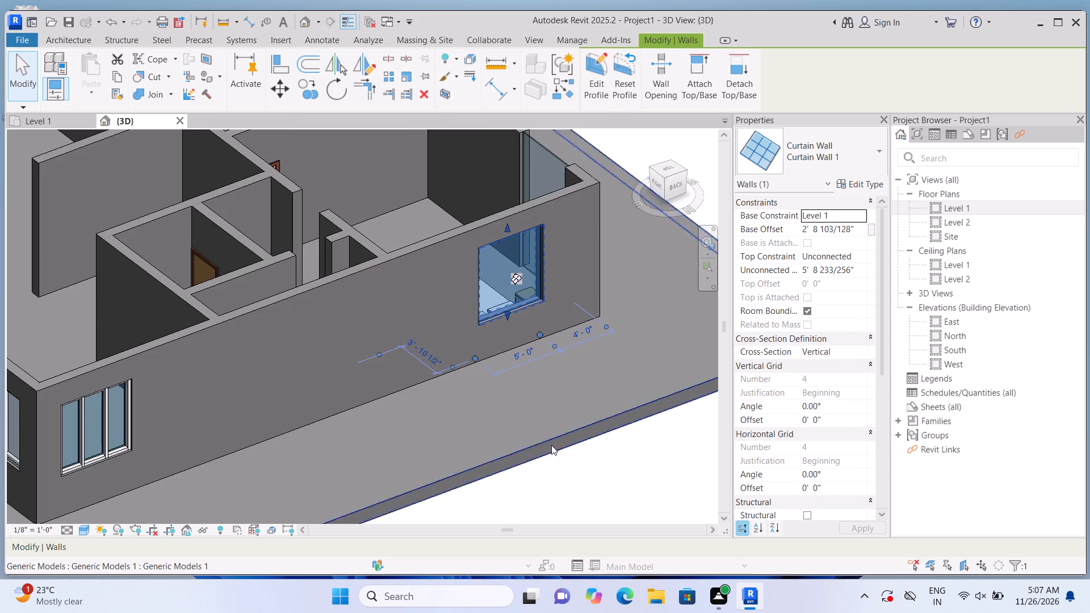
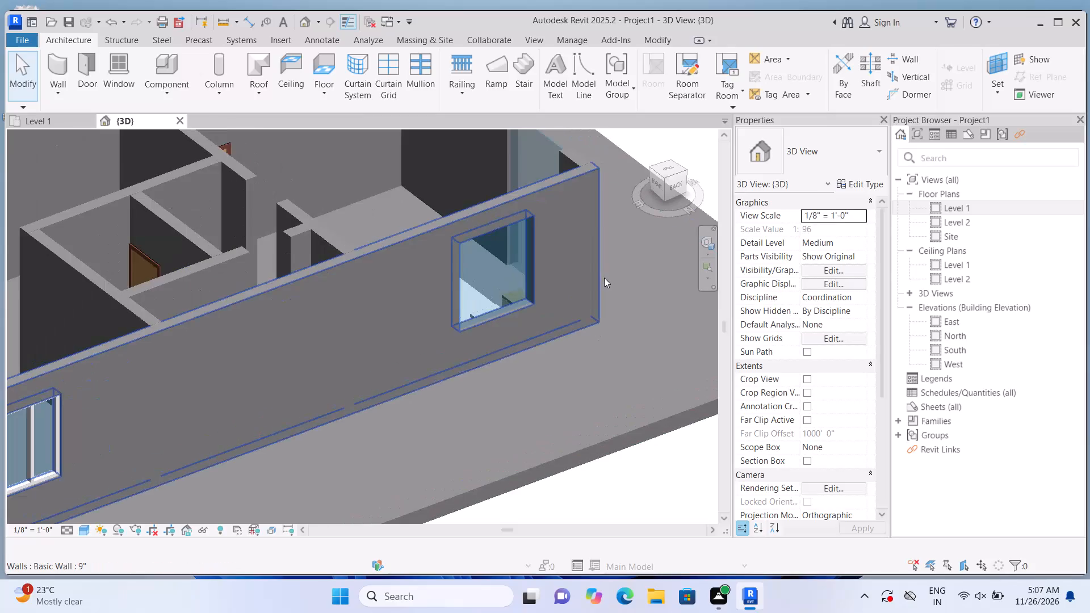
Divide the bedroom's north curtain wall into three equal 1'-8" bays with two vertical curtain grid lines at its third points.
click(384, 80)
scroll(443, 249, up, 3)
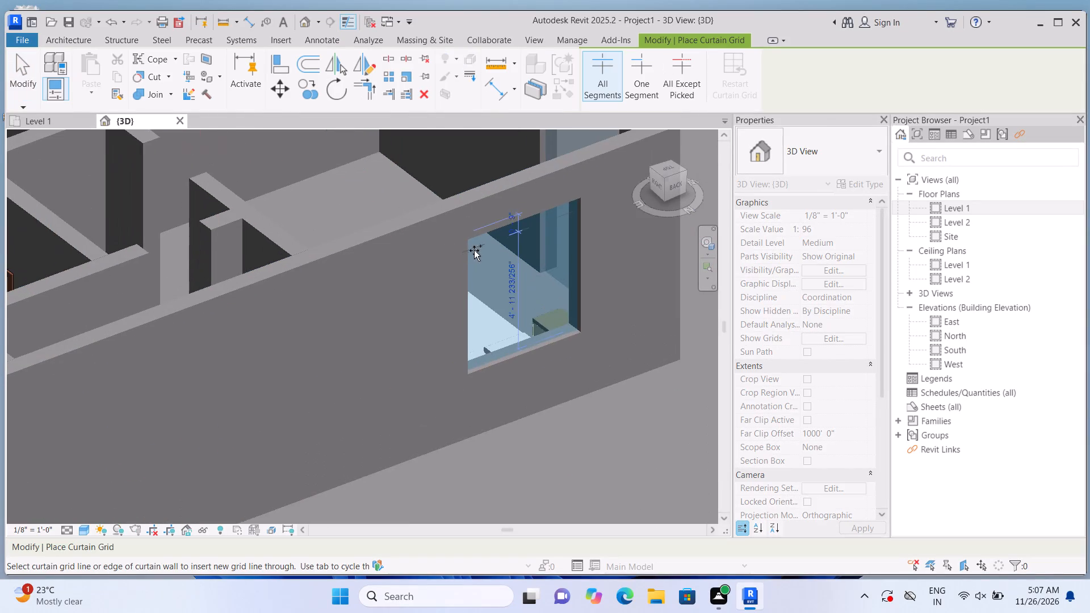
scroll(474, 250, up, 6)
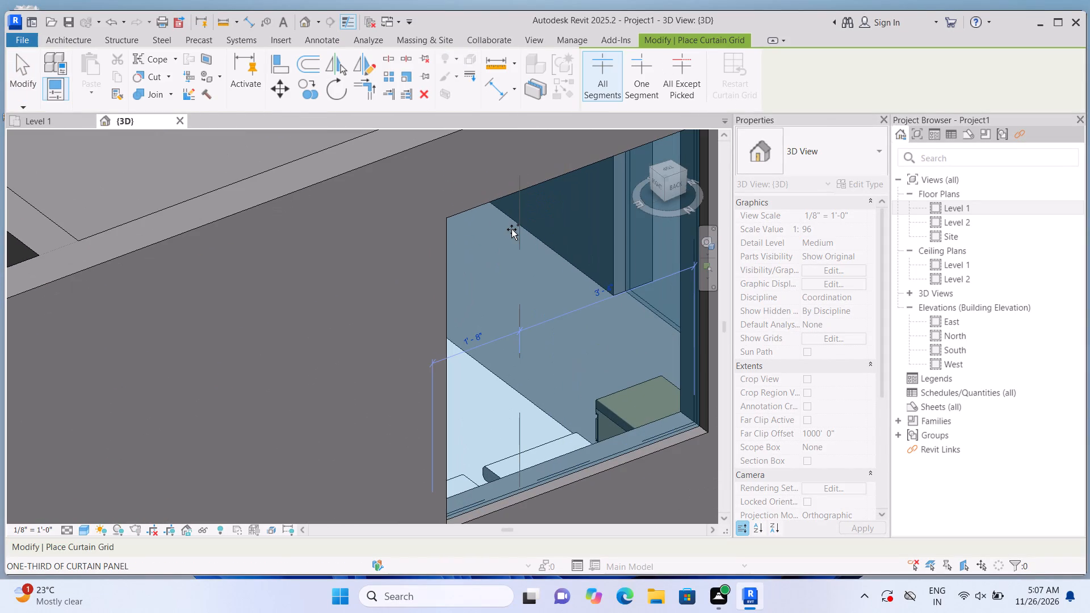
click(512, 229)
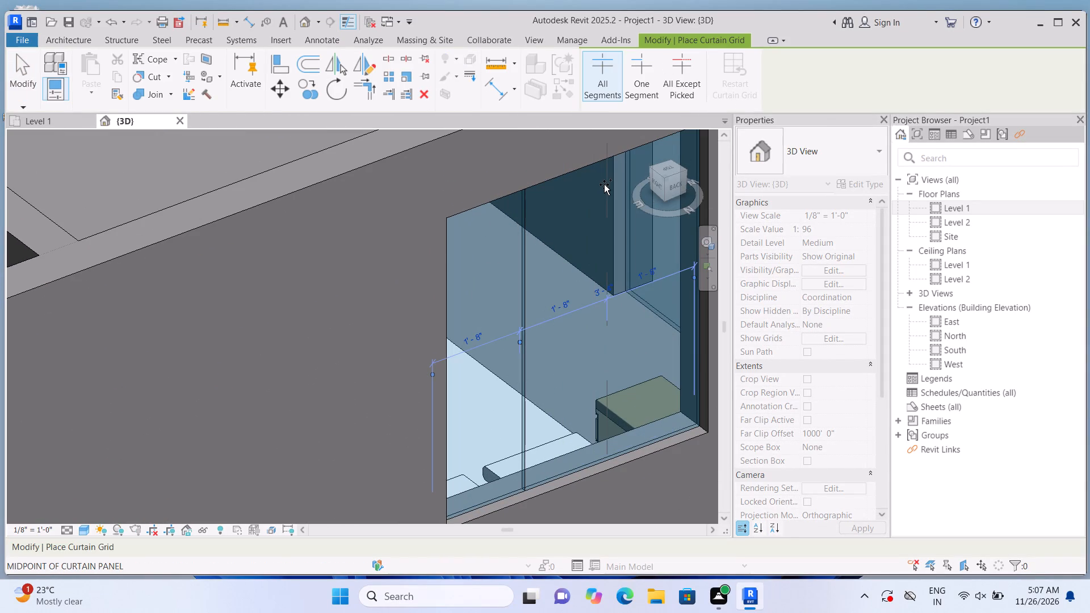
click(604, 184)
Place 2.5" x 5" rectangular mullions on both vertical grid lines and all four edges of the bedroom's north window.
click(93, 47)
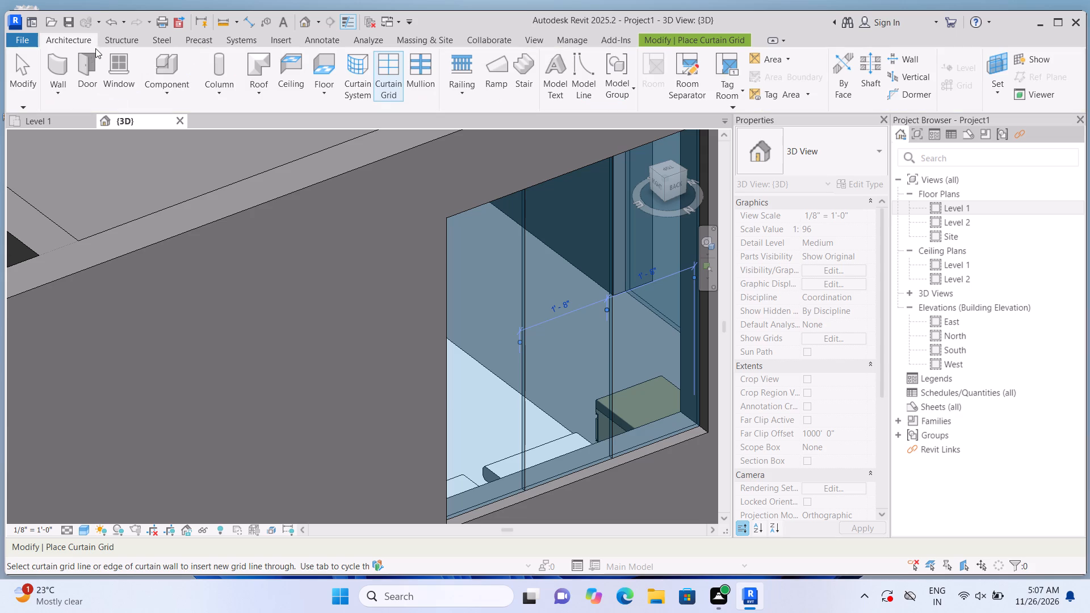
click(411, 82)
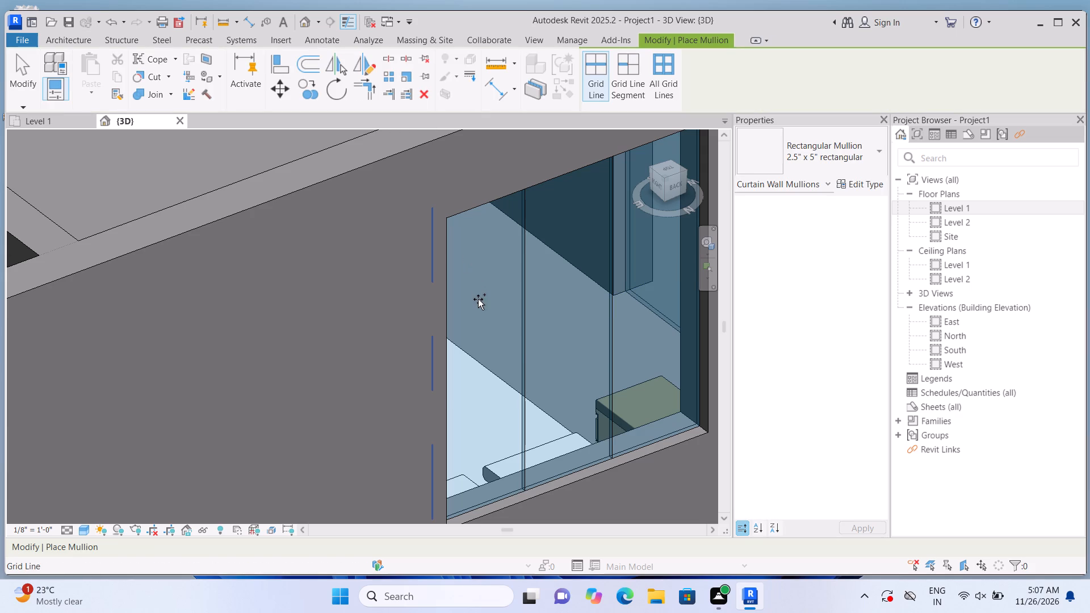
click(478, 299)
click(503, 299)
scroll(494, 286, down, 2)
click(556, 299)
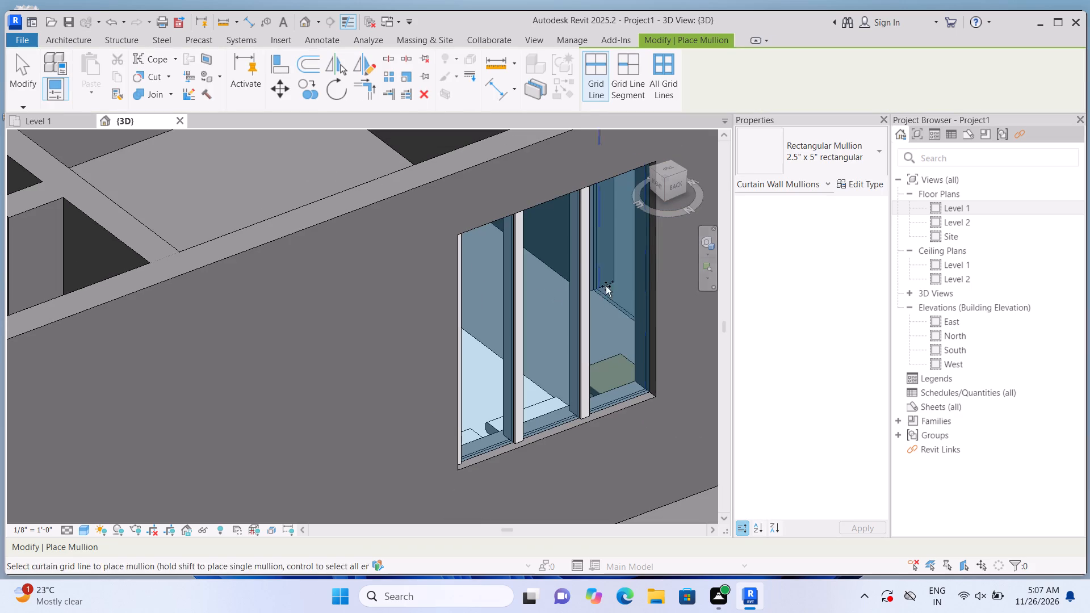
click(658, 274)
click(648, 246)
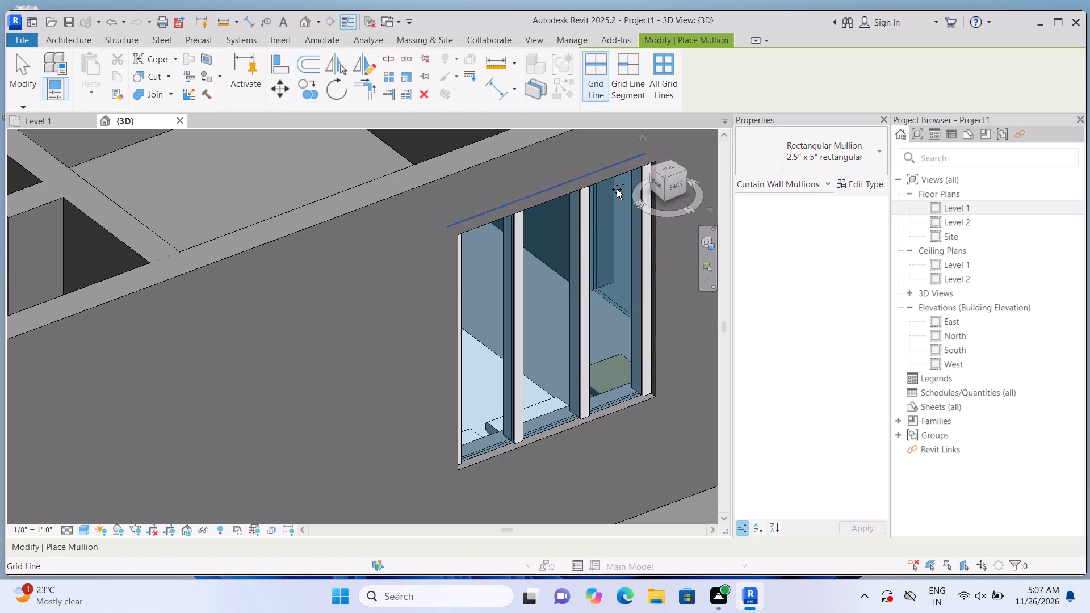
click(617, 189)
click(618, 387)
scroll(599, 319, down, 6)
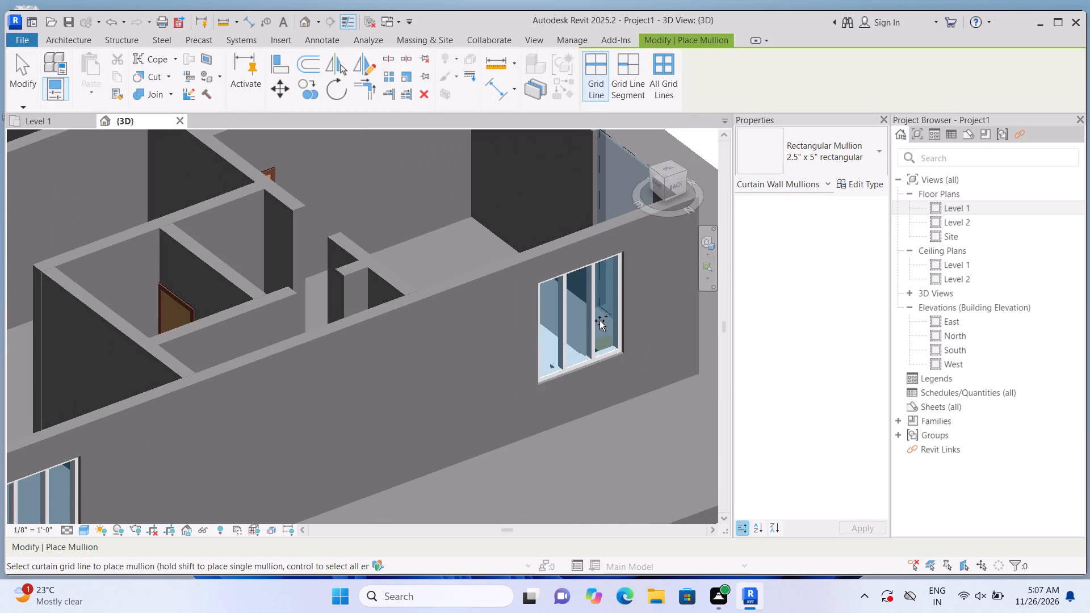
key(Escape)
Select the full-height curtain wall at the north end of the west exterior wall for editing.
scroll(600, 321, down, 10)
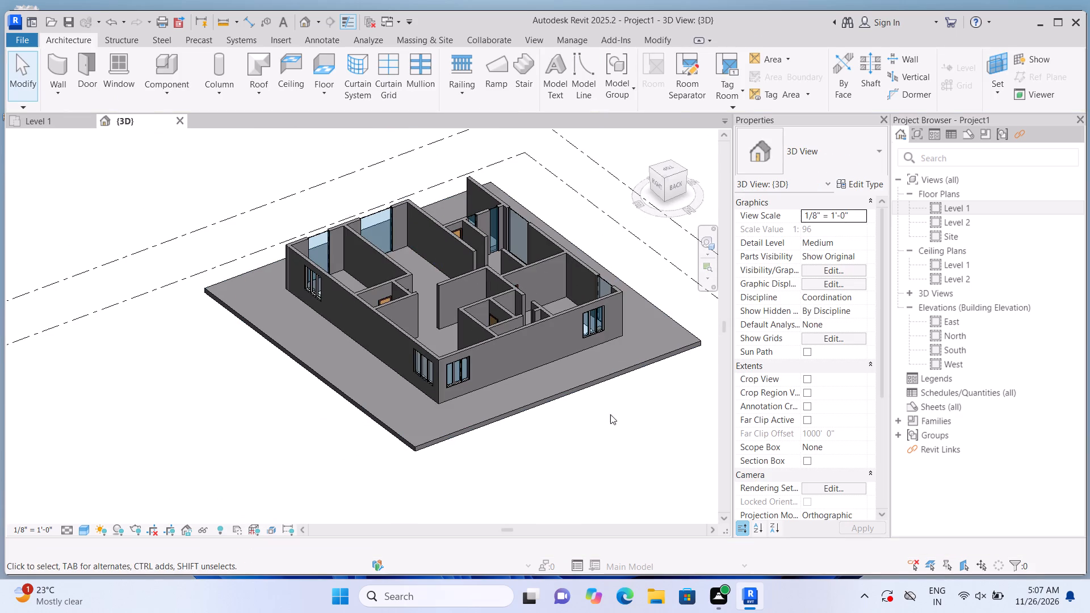
middle_drag(605, 412, 438, 378)
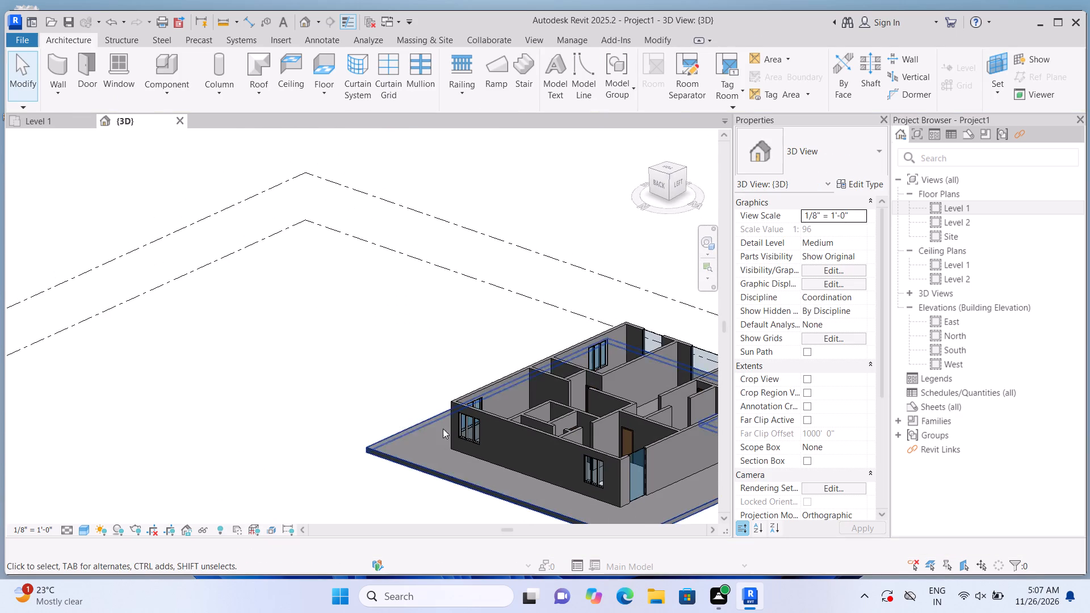
scroll(237, 407, down, 5)
scroll(459, 506, up, 4)
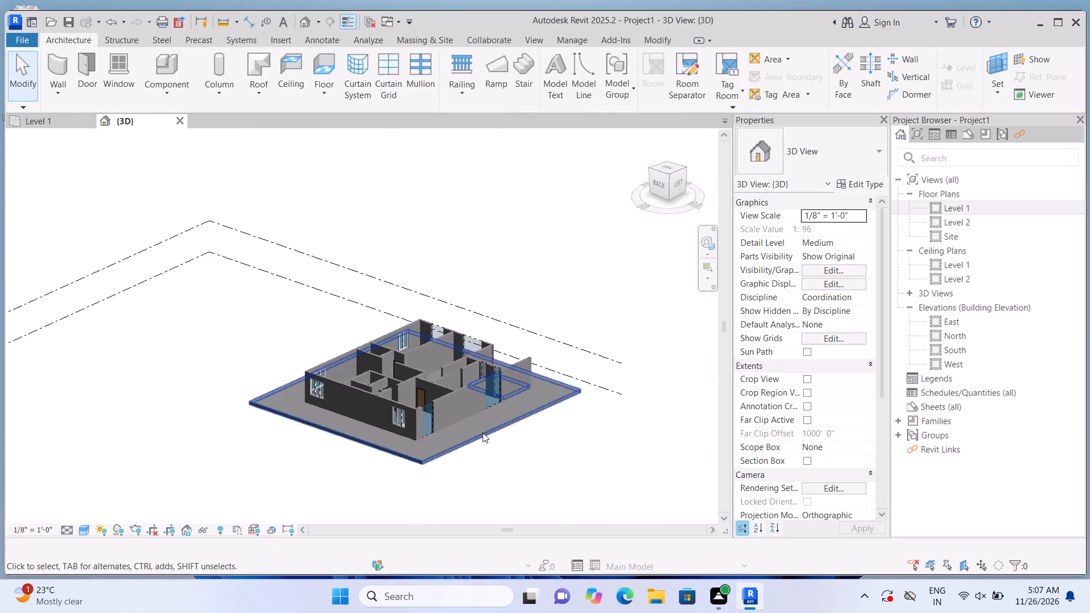
scroll(483, 433, up, 7)
scroll(371, 375, up, 3)
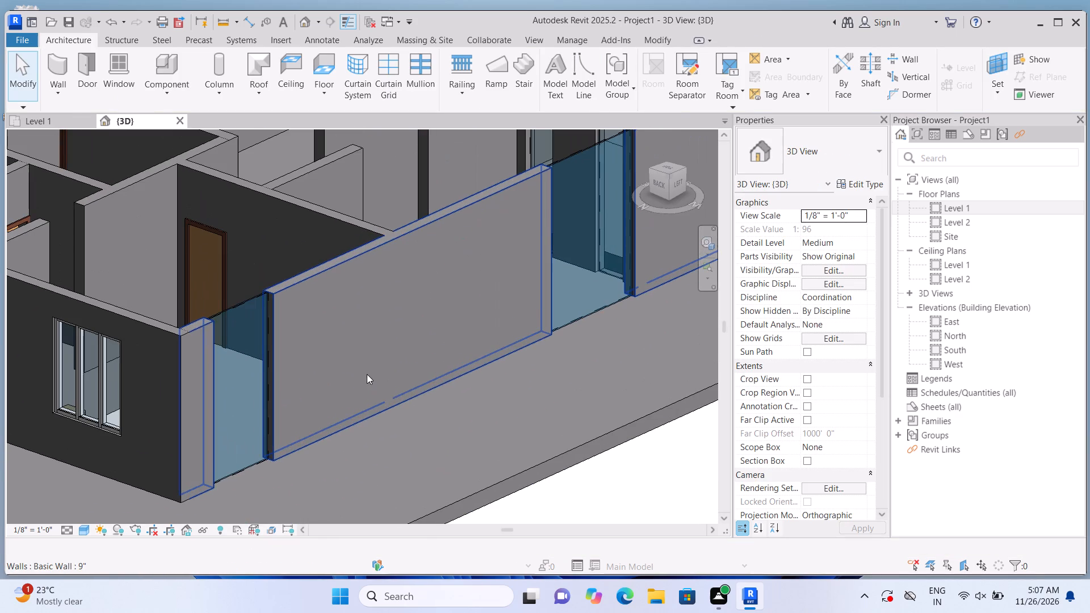
click(228, 390)
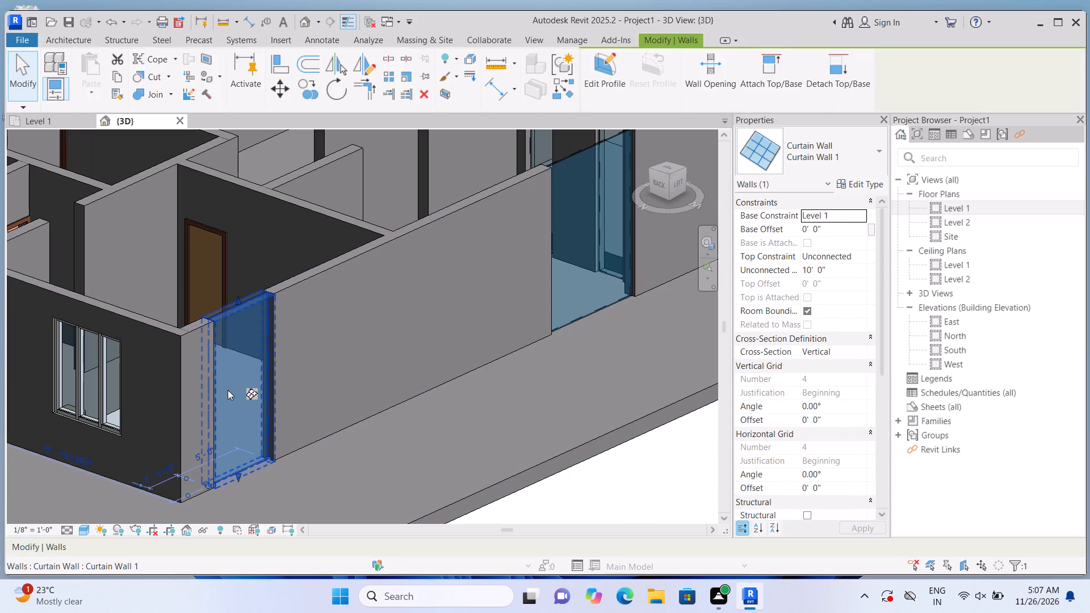
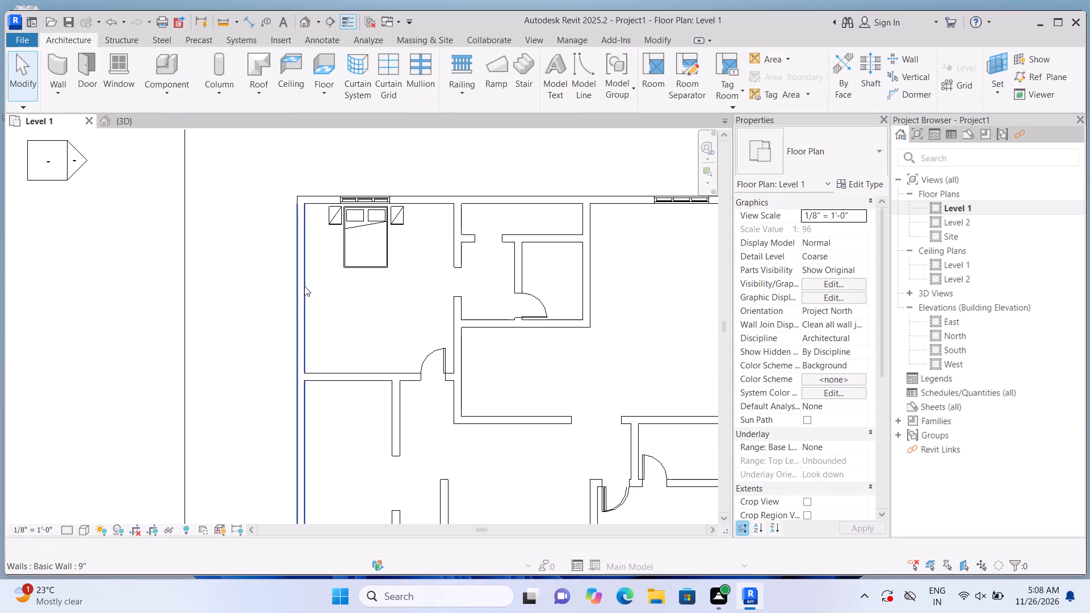
Draw an 8'-0" curtain wall along the northwest bedroom's west exterior wall and cut it into the host wall.
scroll(304, 286, down, 2)
click(60, 65)
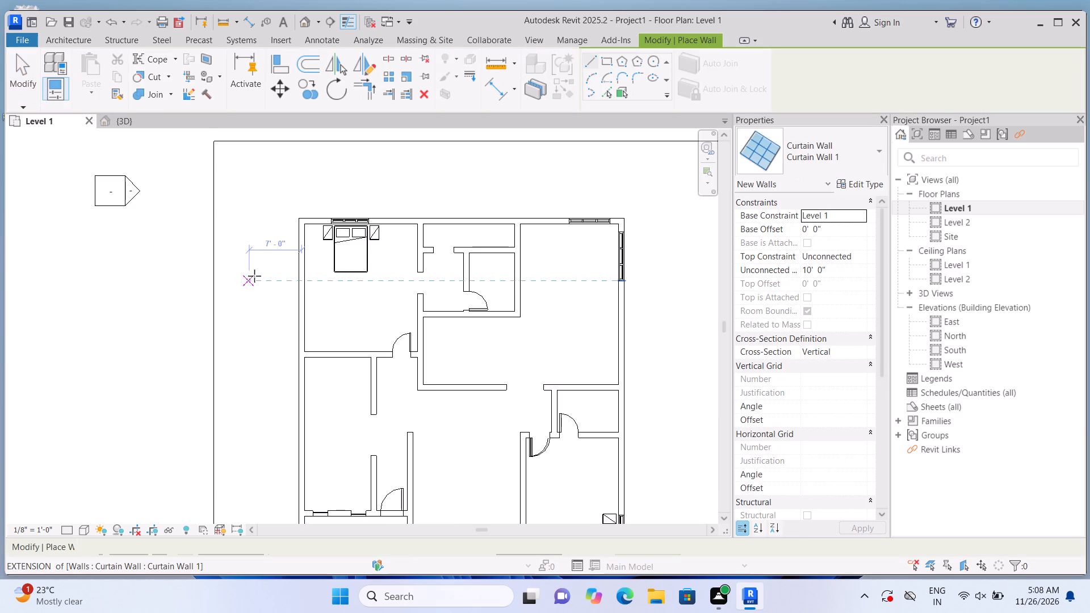
click(299, 243)
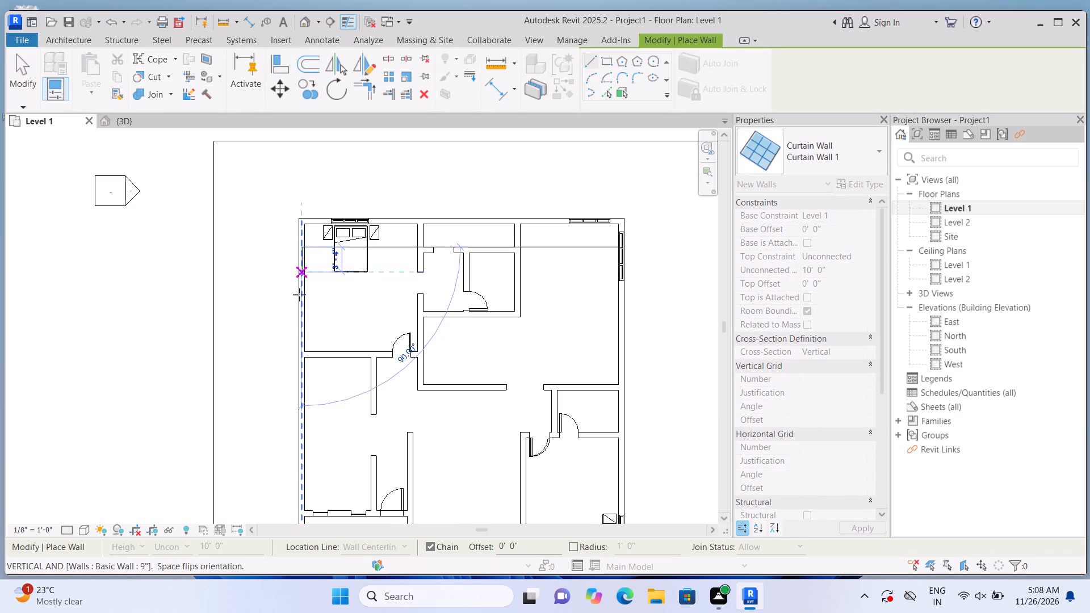
click(300, 306)
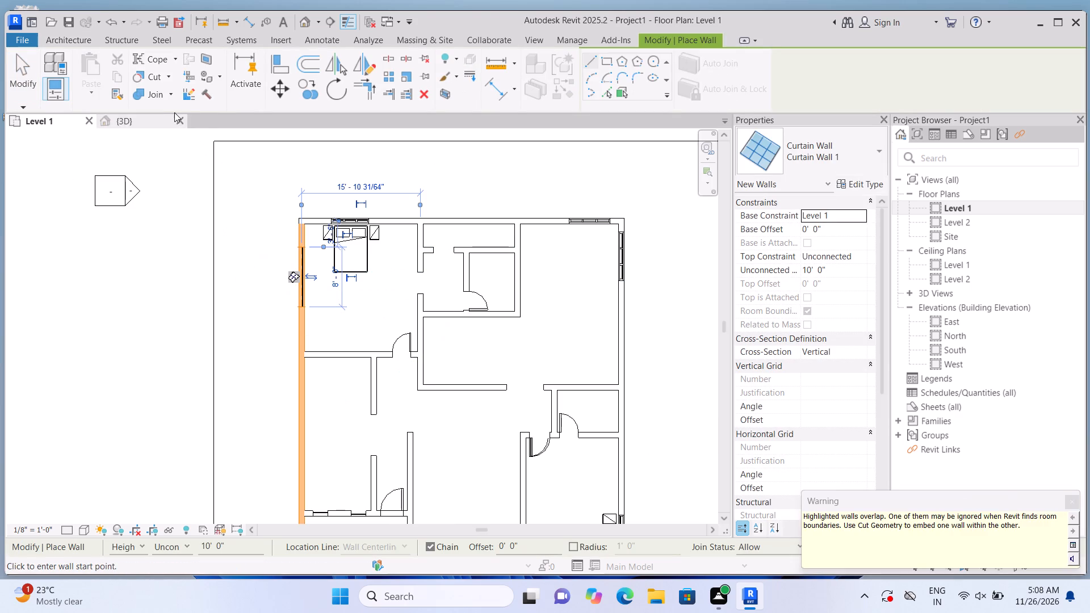
click(167, 77)
click(170, 98)
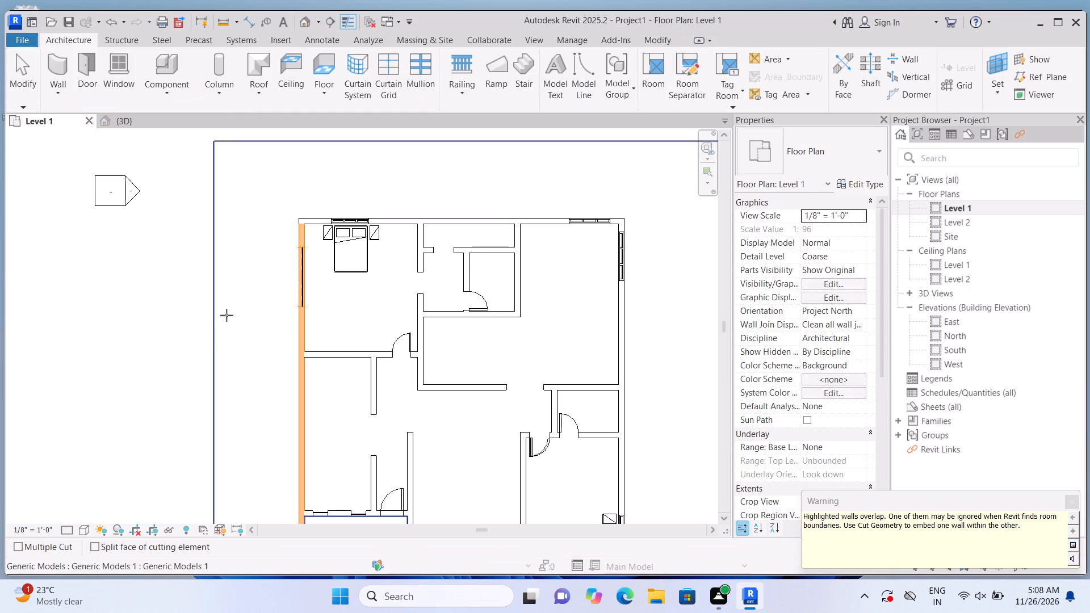
click(306, 326)
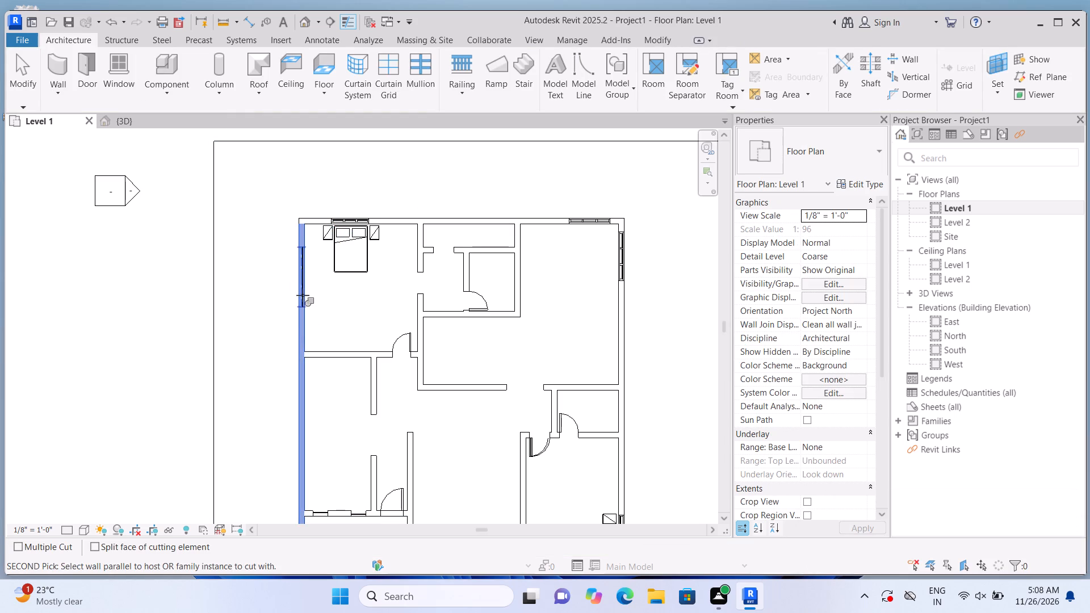
click(305, 275)
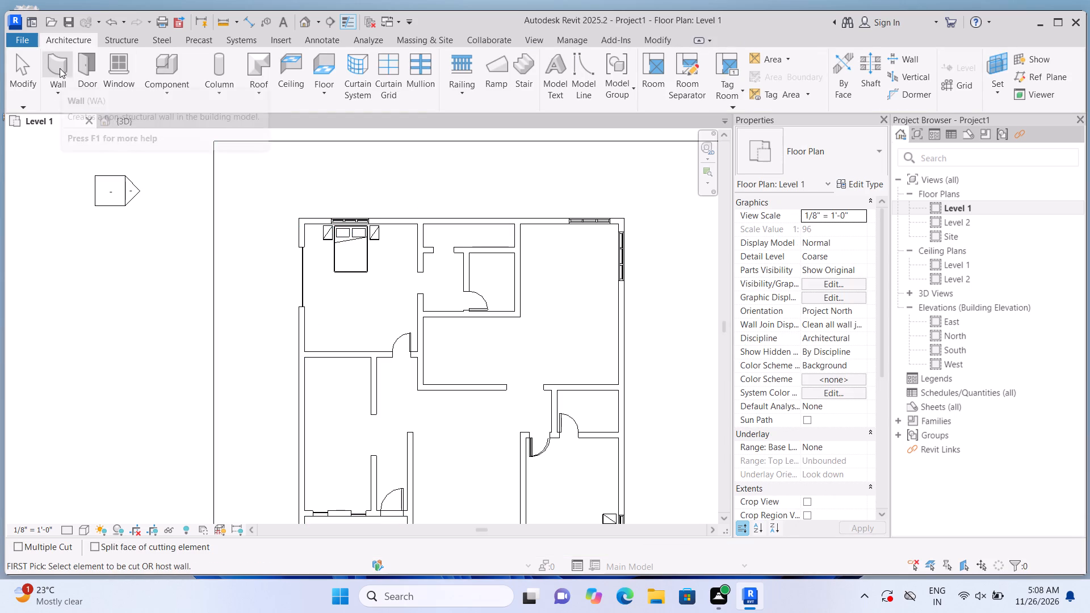
Draw a 7'-0" curtain wall in the west exterior wall, 2'-0" north of the southwest cross wall, and cut it into the host.
click(60, 68)
scroll(223, 482, down, 2)
middle_drag(233, 434, 275, 177)
scroll(327, 233, up, 3)
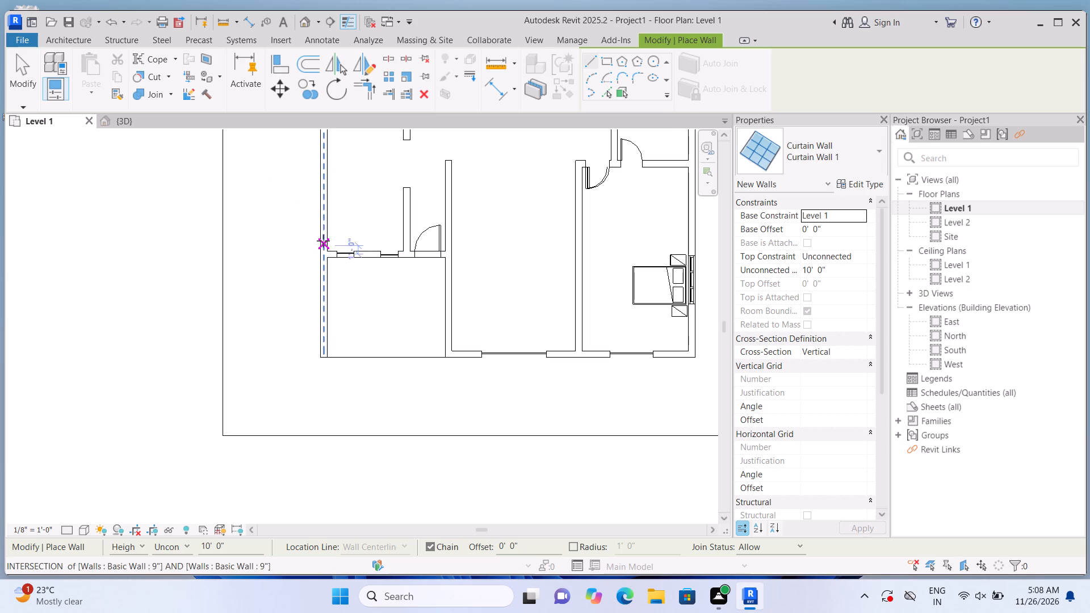
click(326, 236)
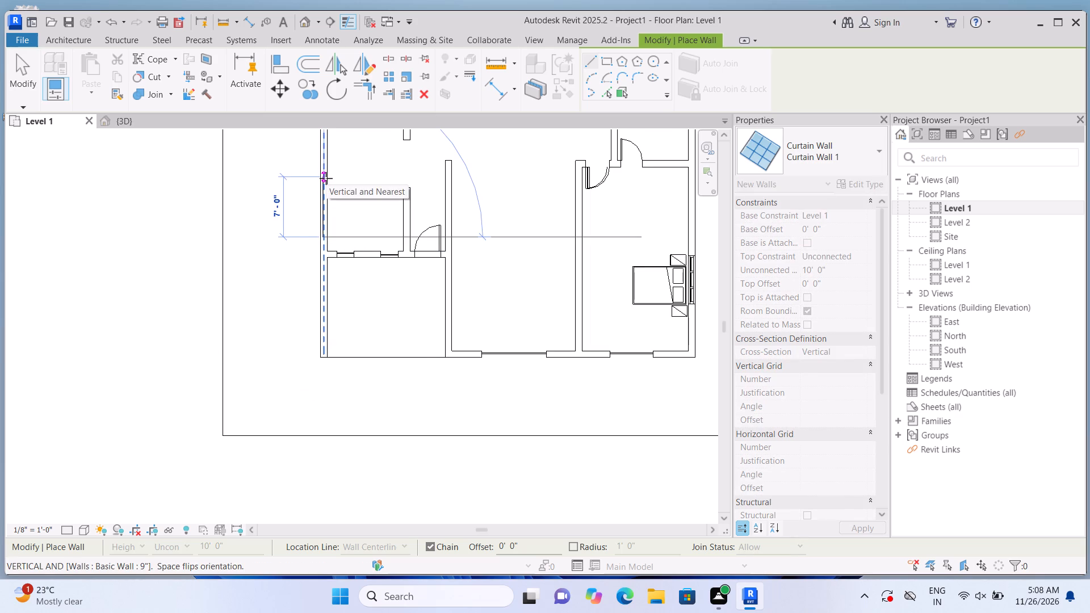
click(326, 178)
click(170, 75)
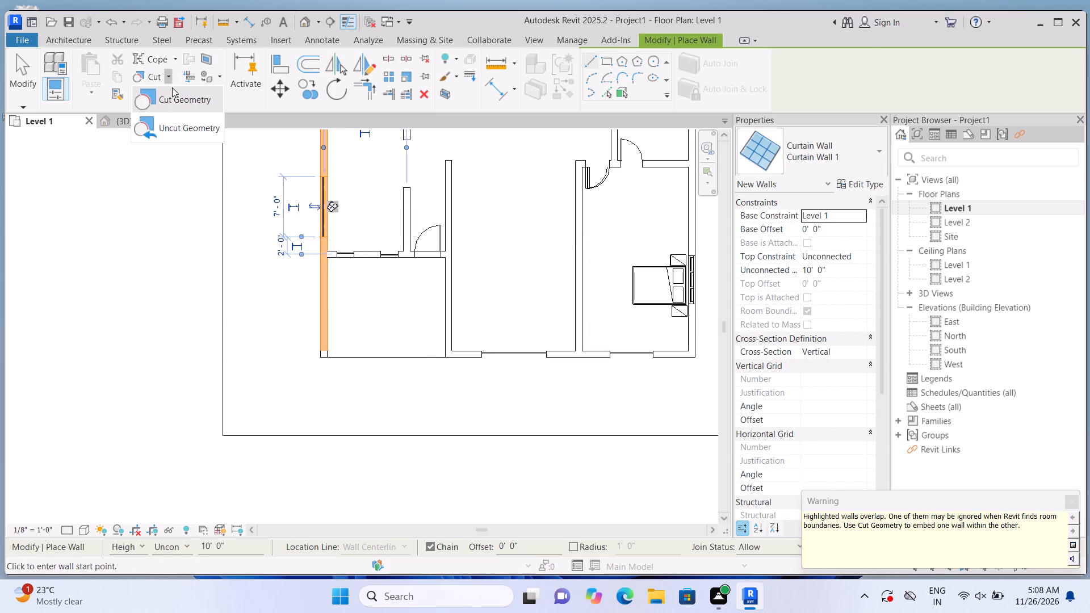
click(173, 89)
click(329, 161)
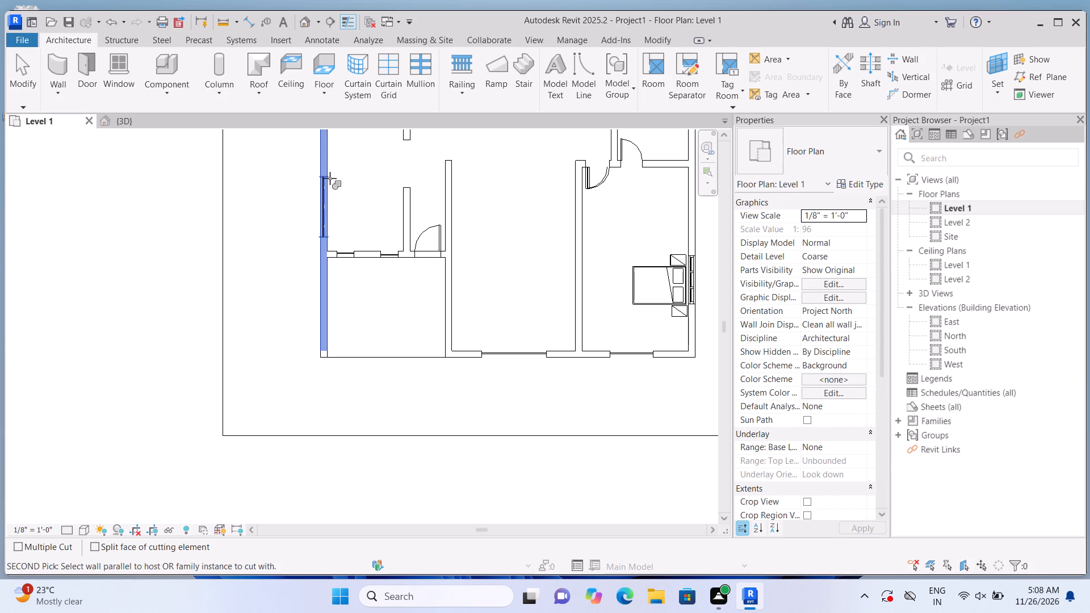
click(327, 196)
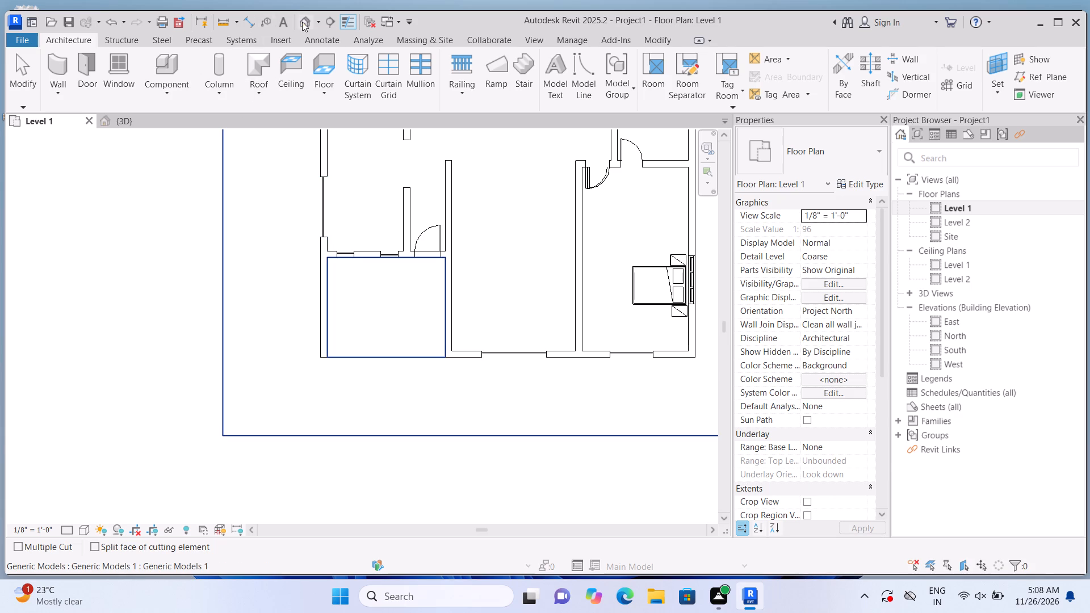
In the 3D view, resize the bedroom's west curtain wall to a base offset of about 2'-10" and a height of about 5'-7".
click(303, 22)
click(380, 395)
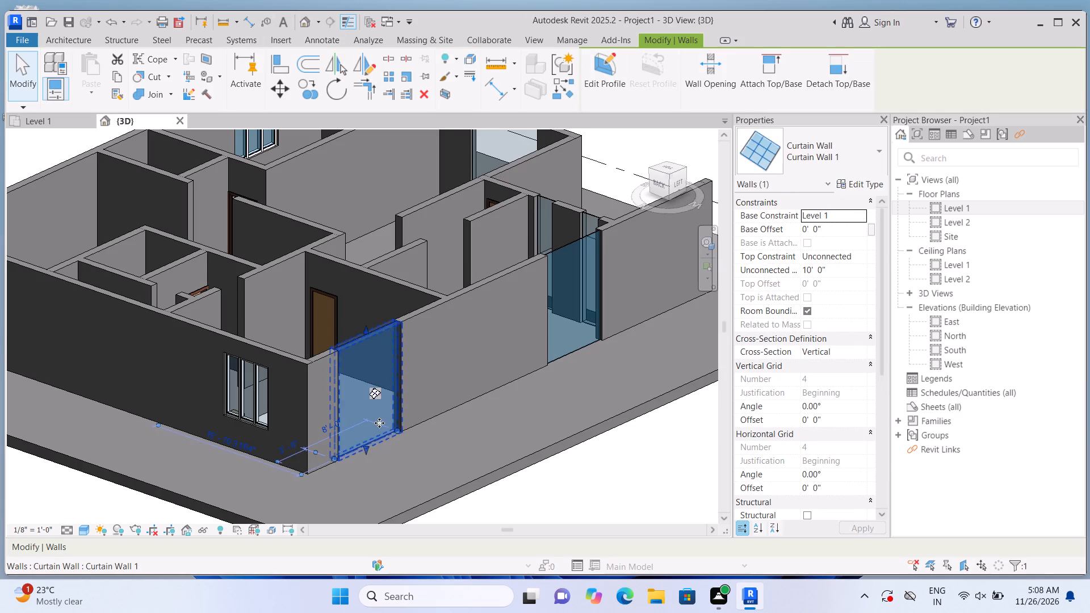
scroll(381, 444, up, 6)
drag(350, 429, 342, 359)
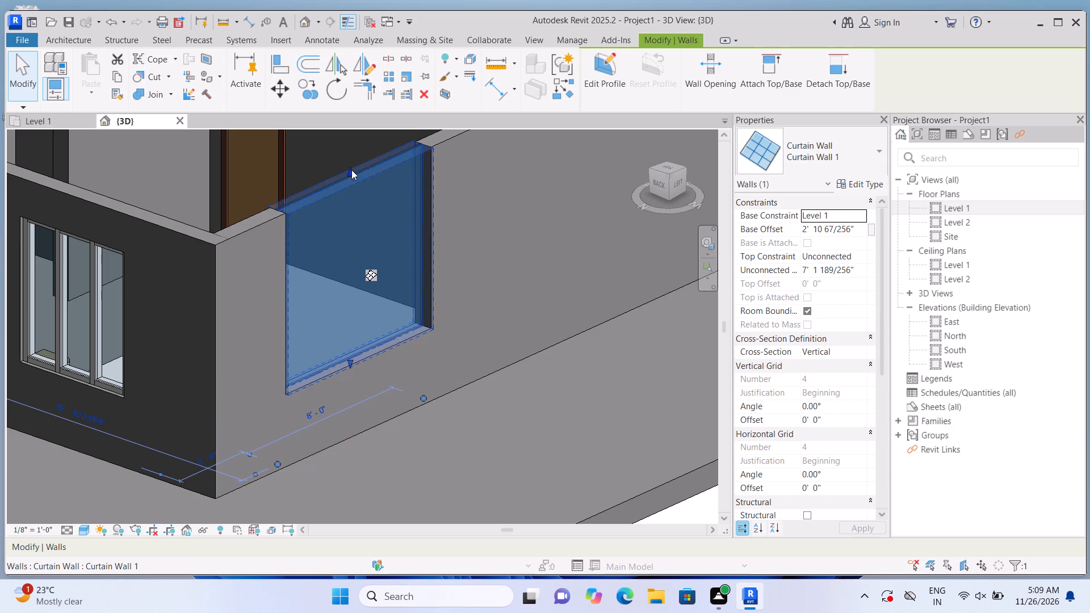
drag(351, 168, 361, 217)
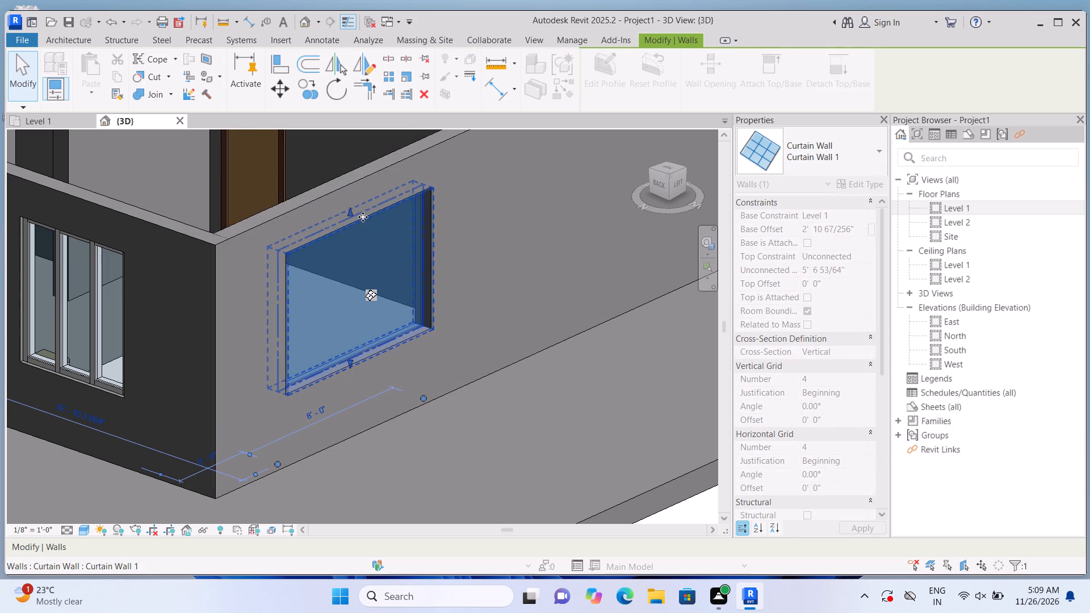
scroll(363, 219, down, 1)
click(648, 506)
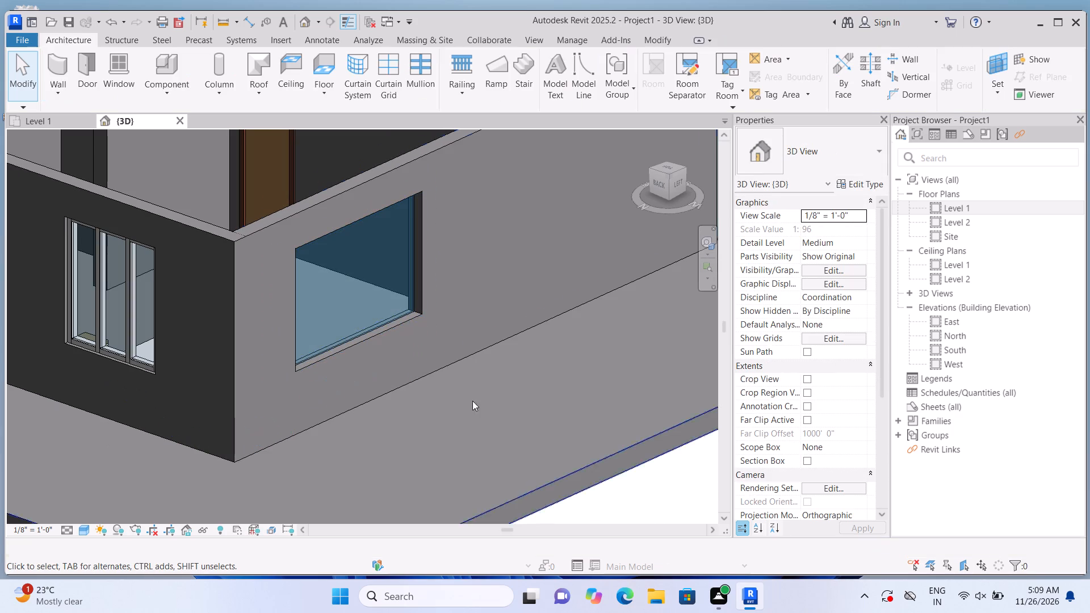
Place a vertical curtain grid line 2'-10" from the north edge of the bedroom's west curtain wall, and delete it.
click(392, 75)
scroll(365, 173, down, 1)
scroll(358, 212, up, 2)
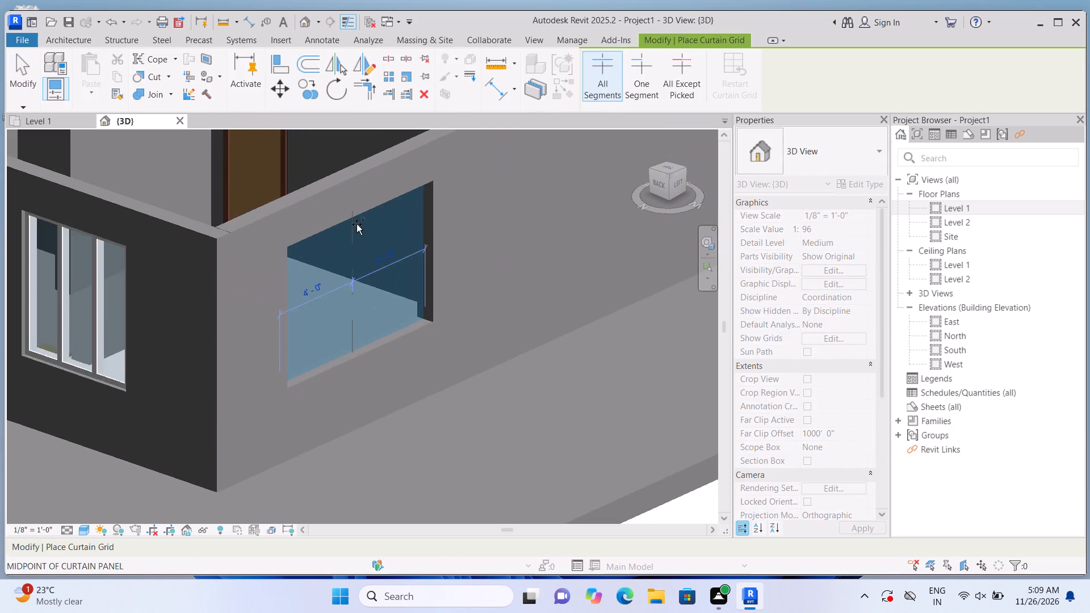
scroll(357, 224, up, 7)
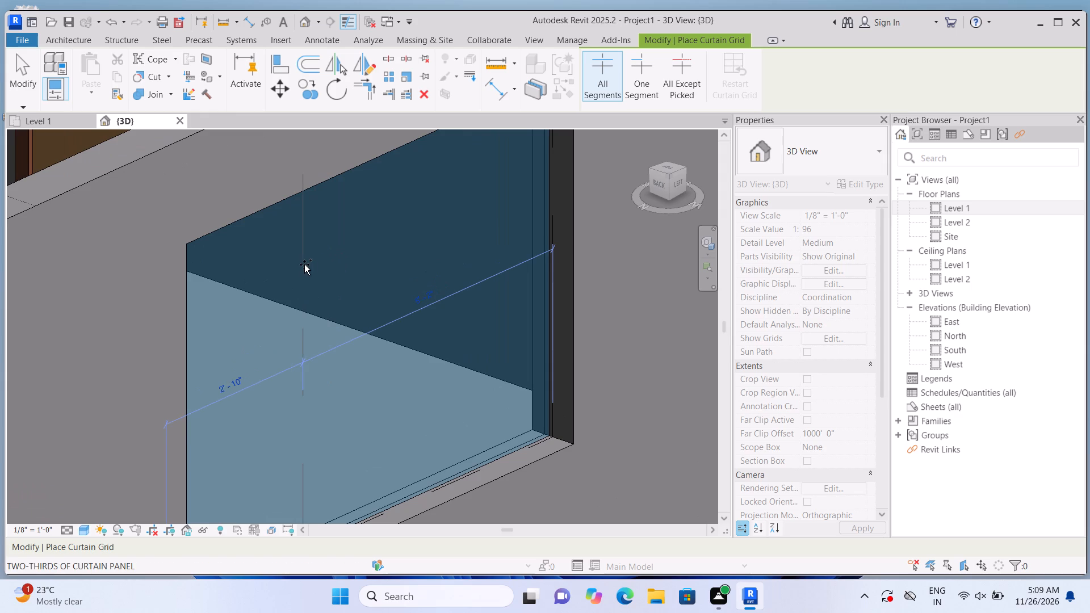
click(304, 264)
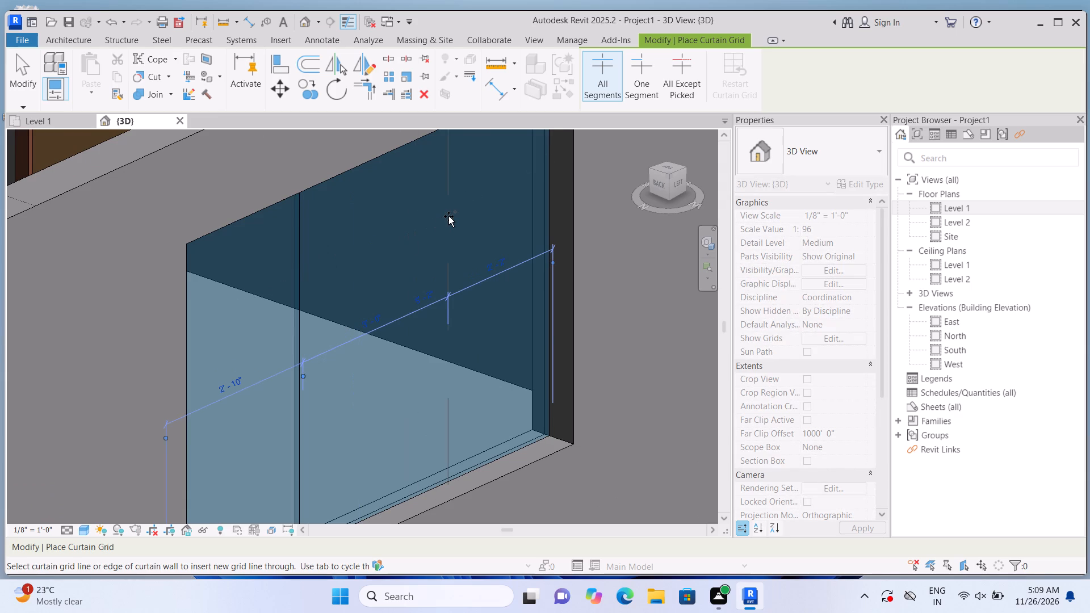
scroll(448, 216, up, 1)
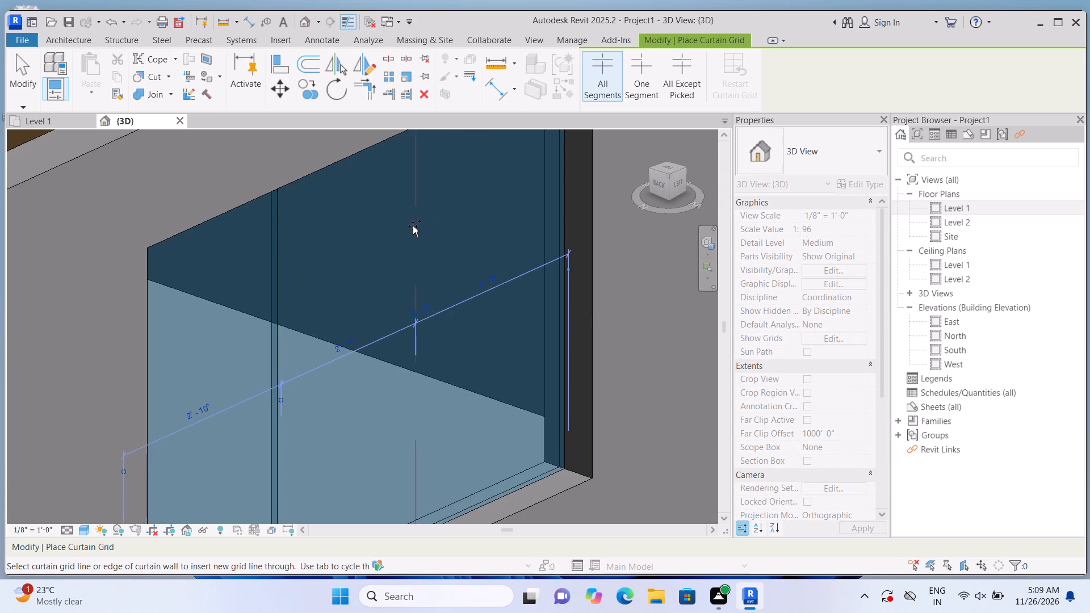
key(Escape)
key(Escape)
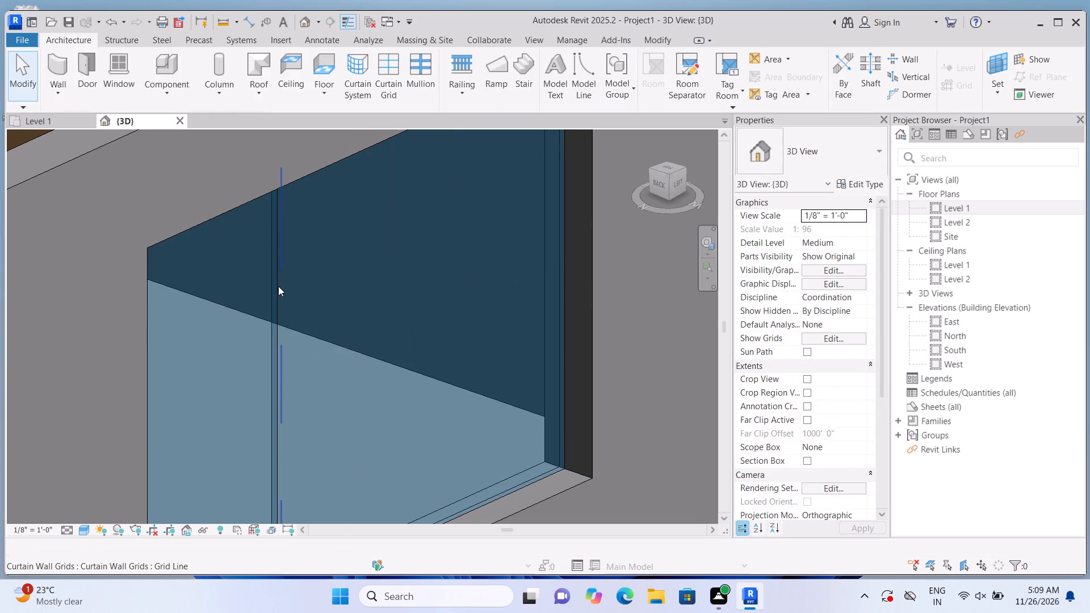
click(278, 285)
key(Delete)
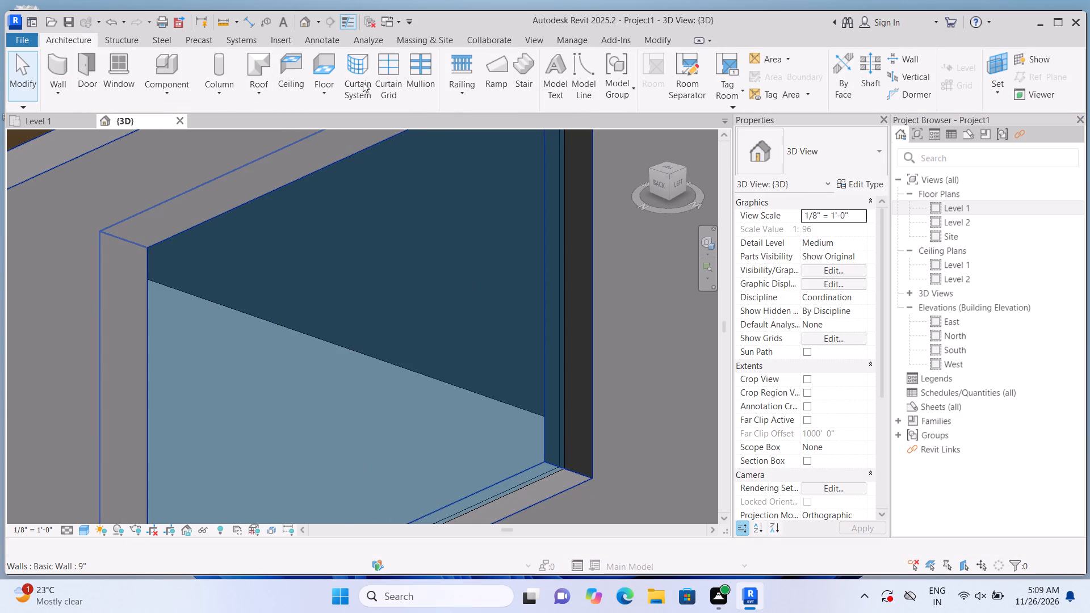
Divide the bedroom's west curtain wall into three equal 2'-8" bays with two vertical curtain grid lines.
click(400, 81)
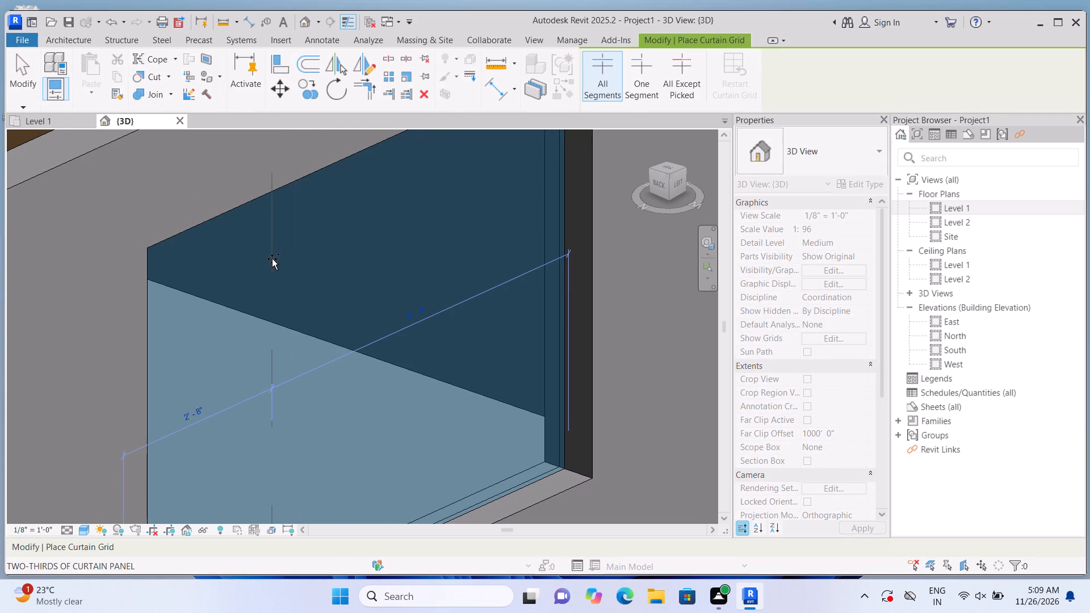
scroll(272, 259, up, 2)
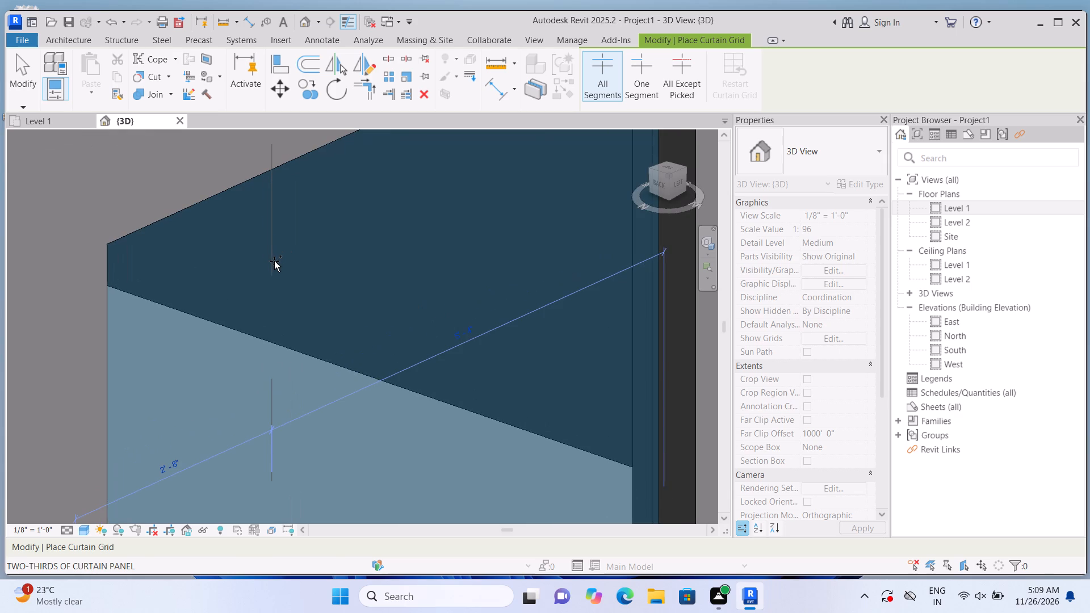
click(278, 261)
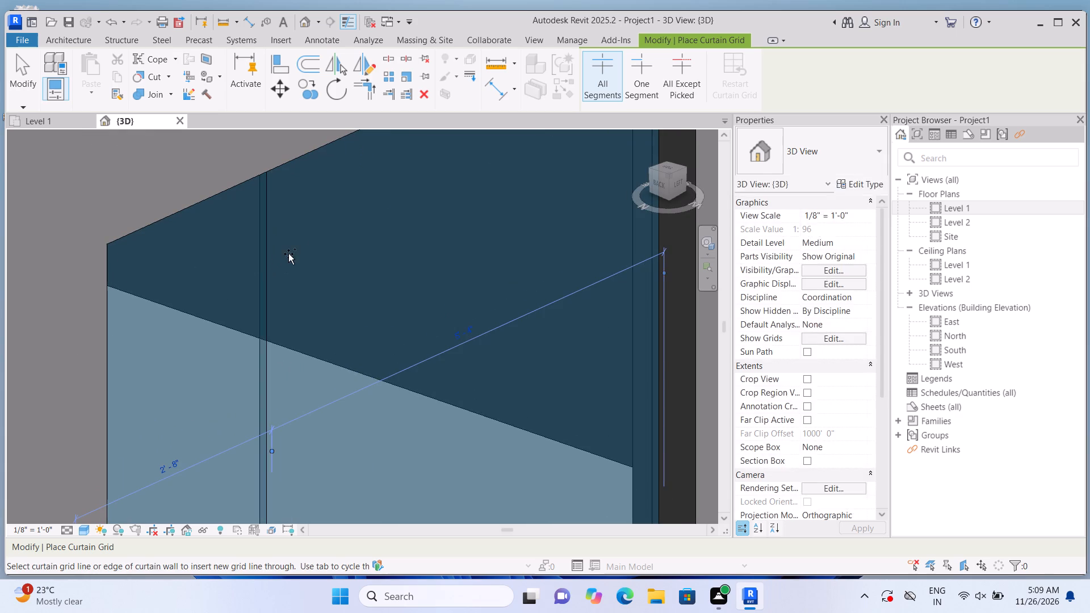
scroll(341, 240, down, 5)
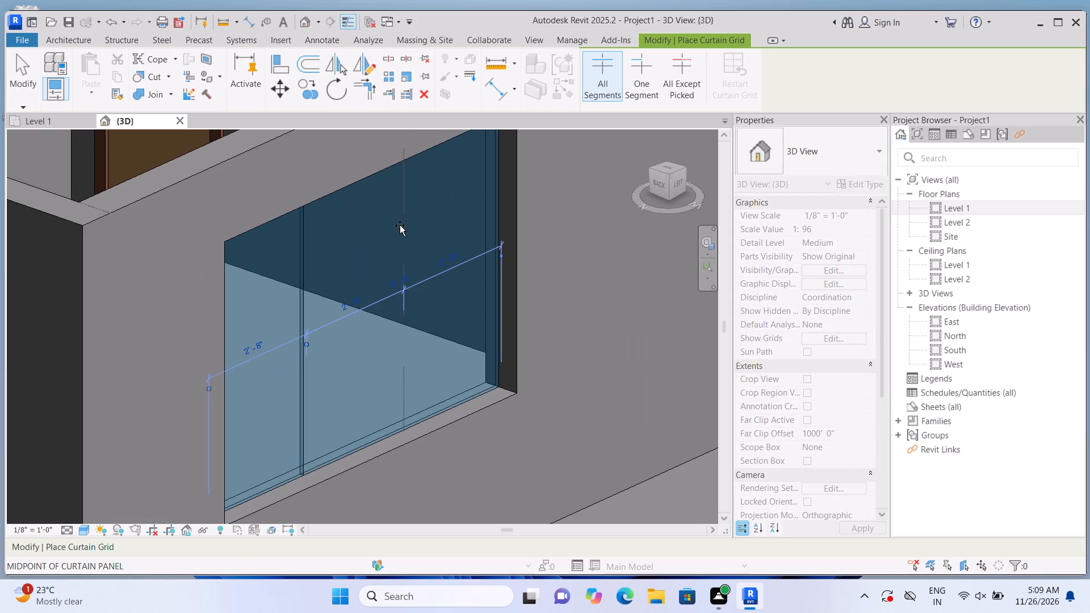
scroll(400, 225, up, 2)
click(400, 225)
scroll(398, 228, down, 3)
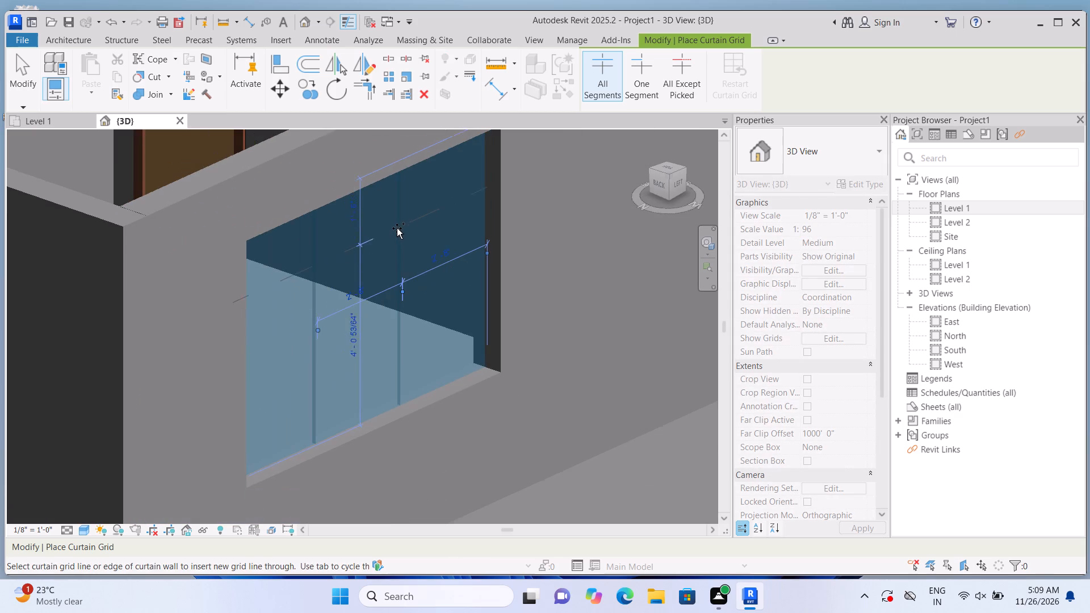
Place 2.5" x 5" rectangular mullions on both vertical grid lines and all four edges of the bedroom's west window.
click(64, 42)
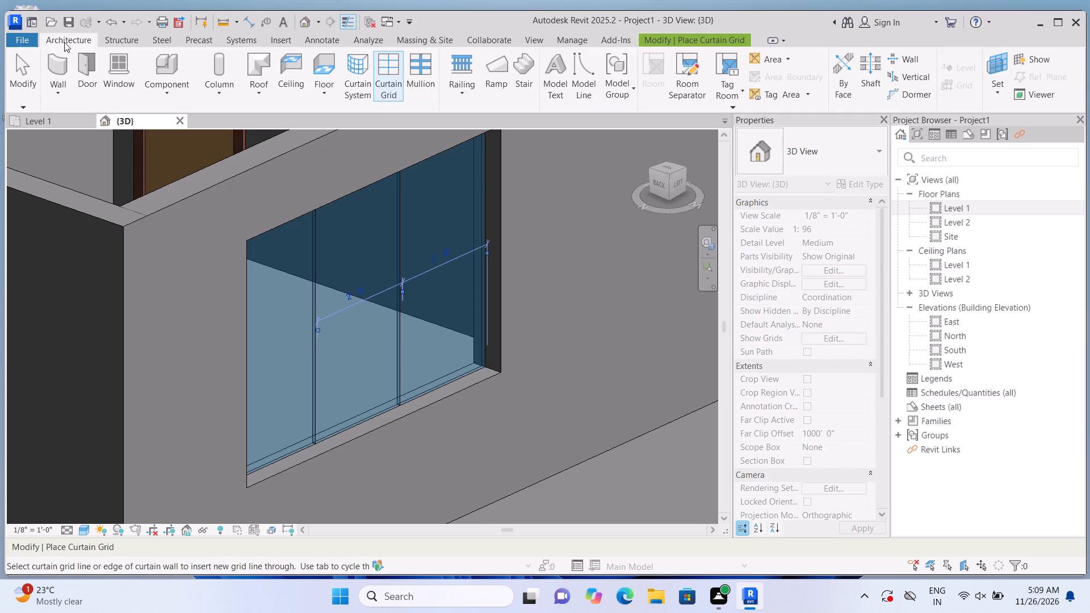
click(420, 88)
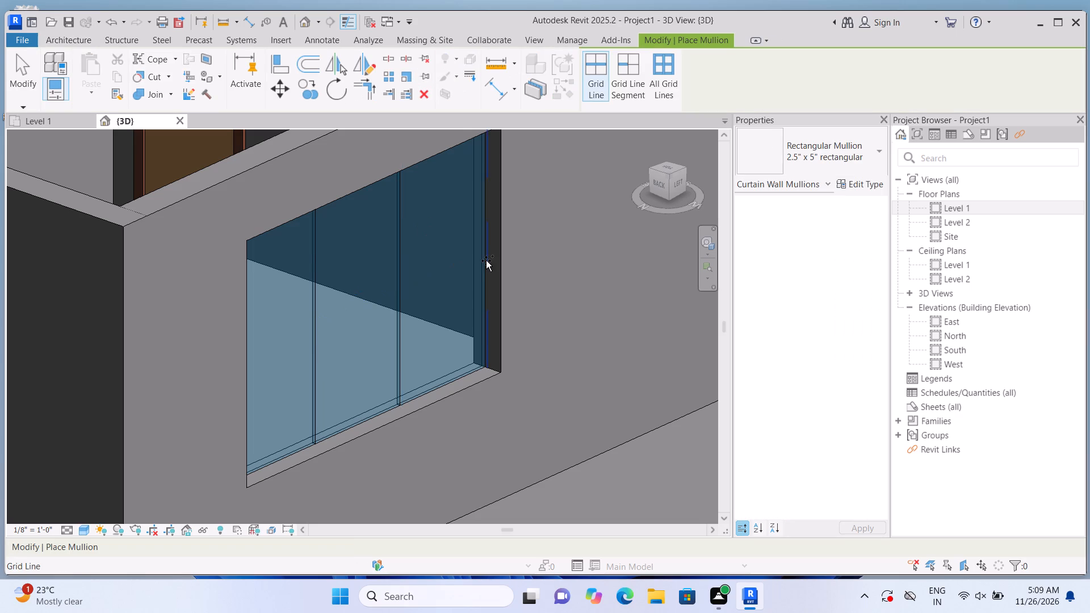
click(486, 261)
click(381, 274)
click(321, 296)
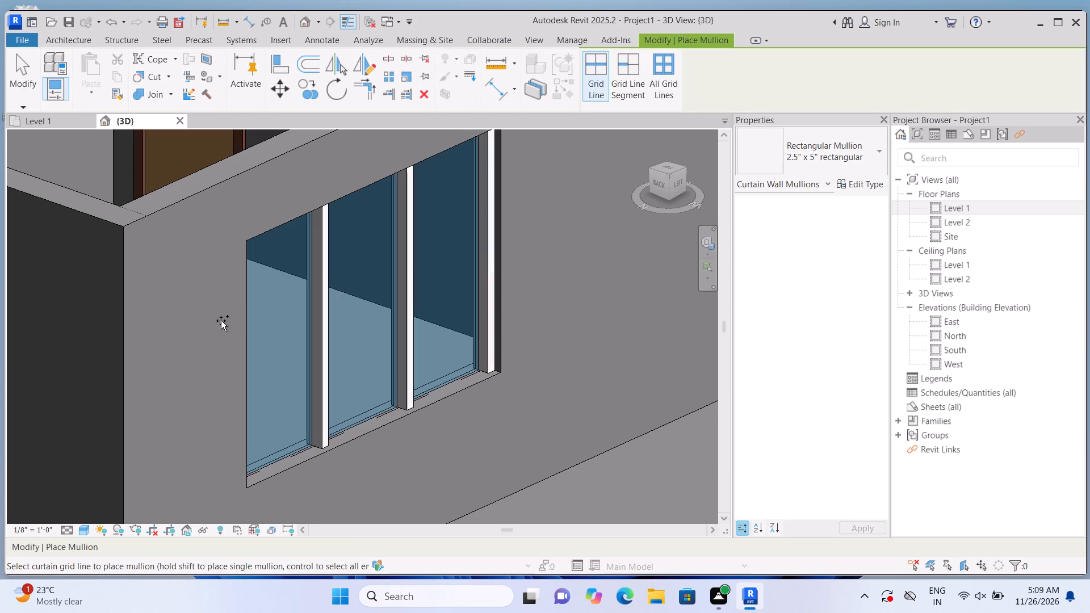
click(247, 321)
click(270, 235)
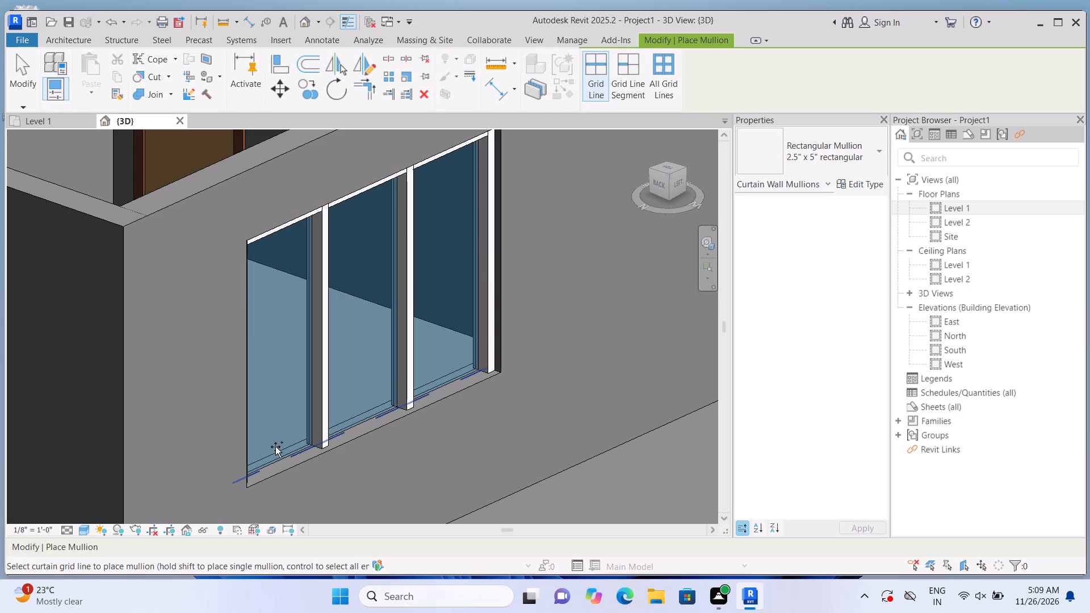
click(282, 470)
click(278, 447)
scroll(285, 424, down, 3)
key(Escape)
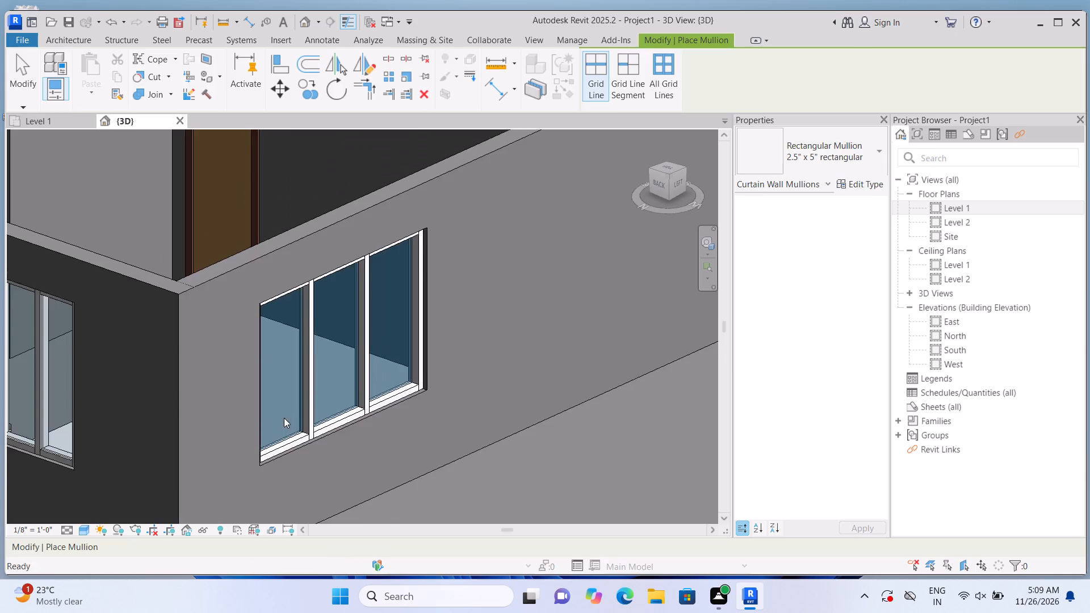
Resize the 7'-0" curtain wall near the west wall's south end to a base offset of about 2'-11" and height of about 5'-1".
scroll(284, 418, down, 7)
middle_drag(413, 424, 273, 497)
scroll(431, 389, up, 2)
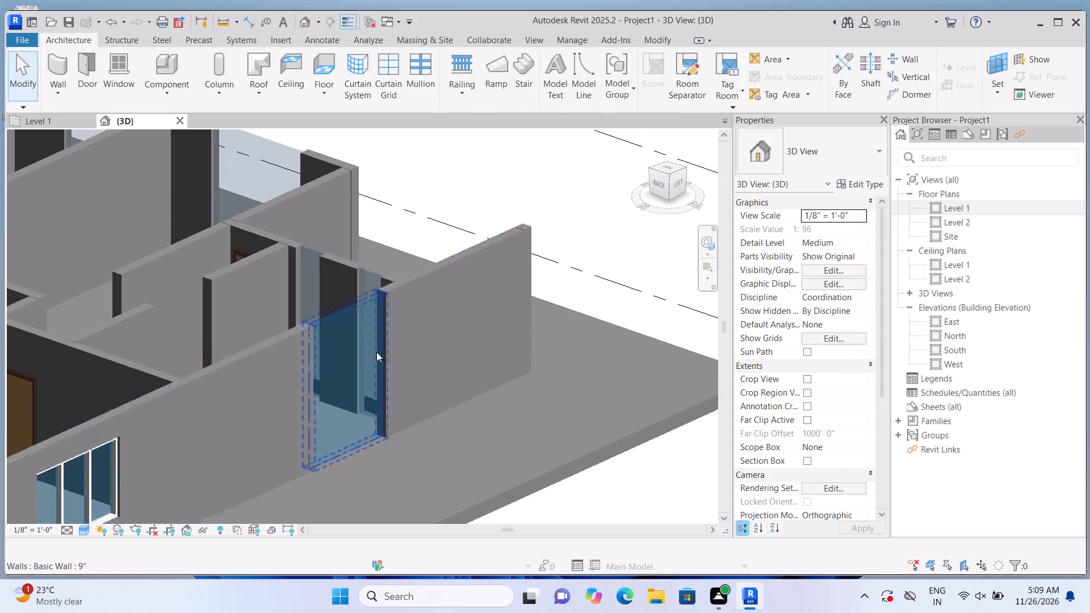
click(343, 366)
scroll(334, 445, up, 4)
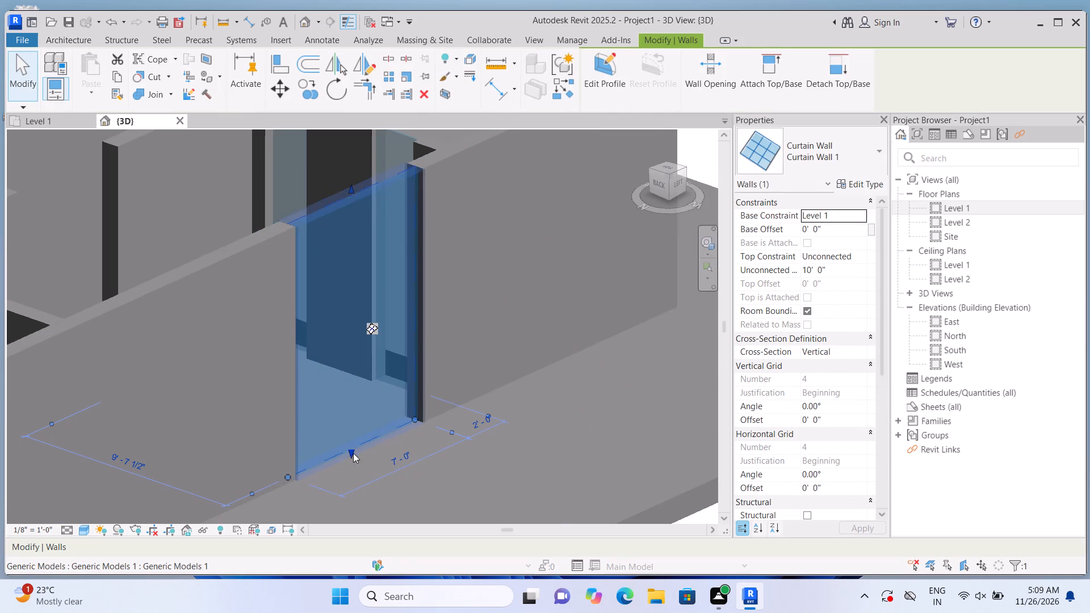
drag(351, 450, 360, 368)
scroll(360, 370, down, 2)
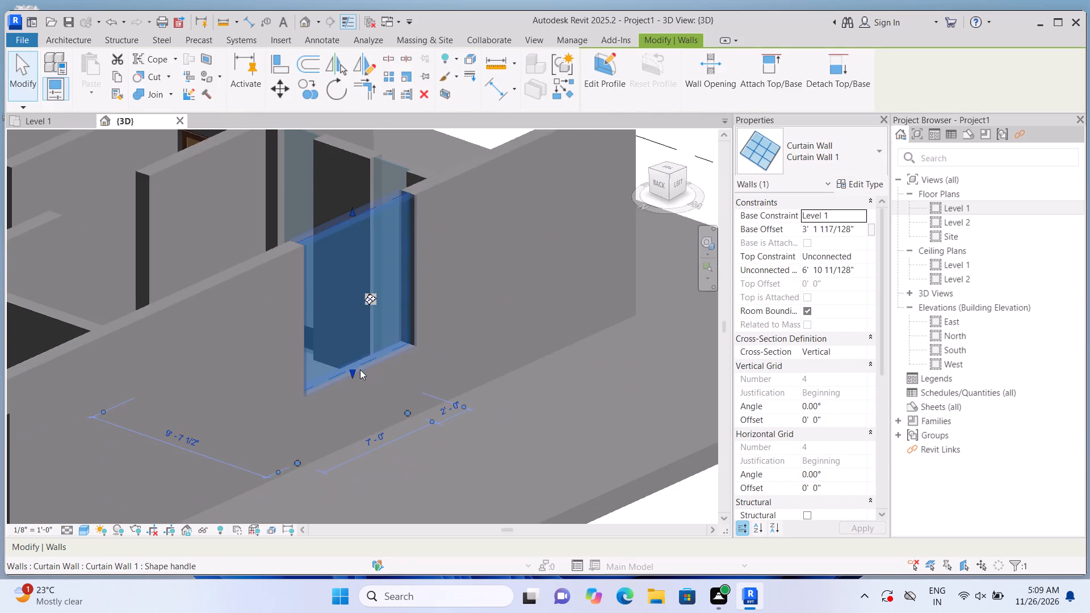
scroll(360, 370, down, 3)
scroll(361, 384, up, 6)
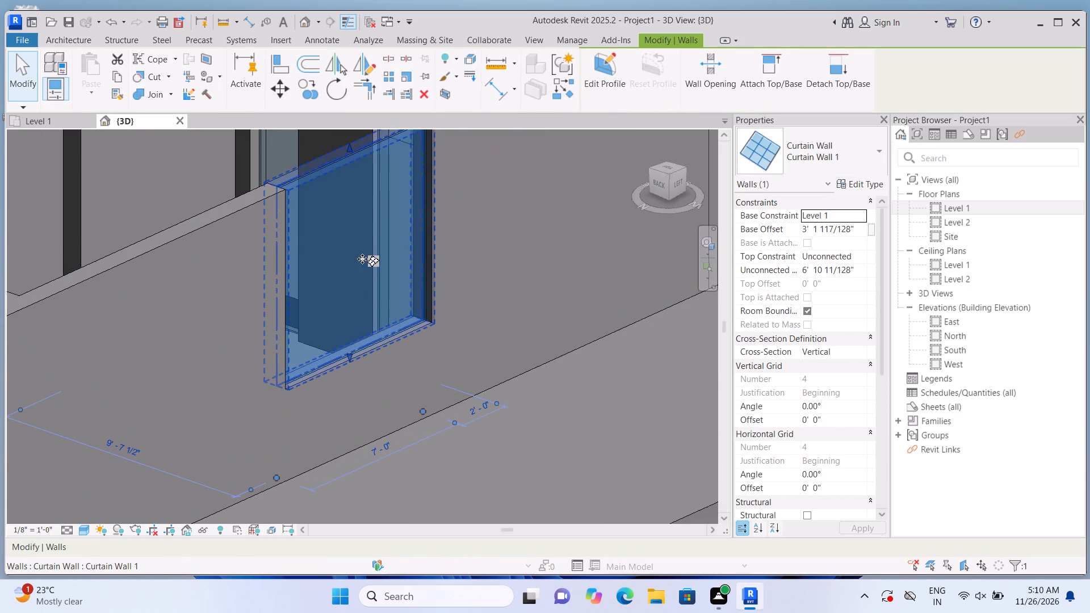
drag(353, 146, 354, 169)
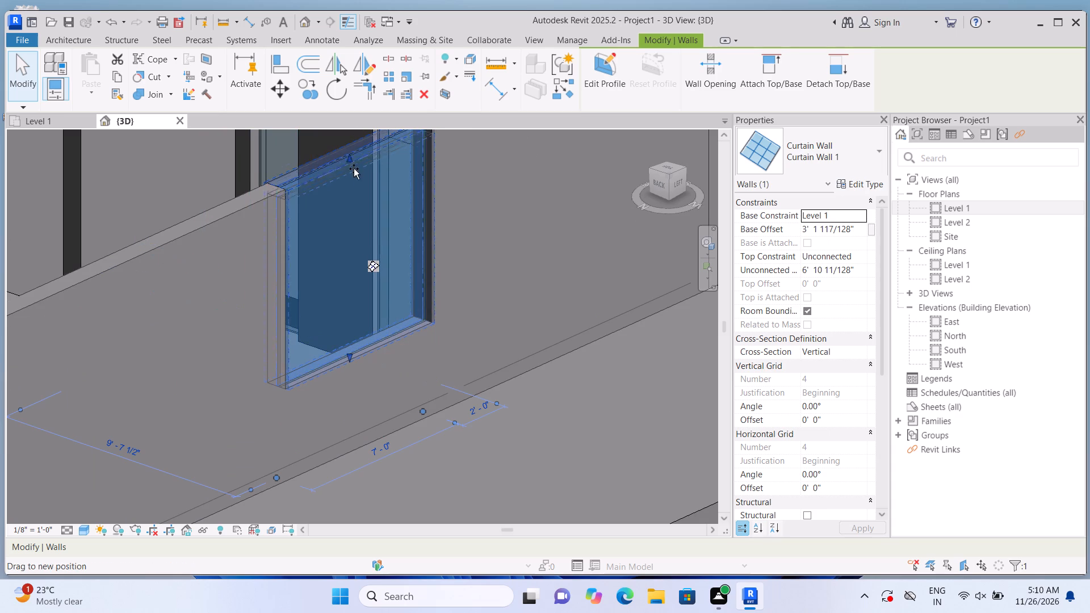
drag(354, 169, 357, 209)
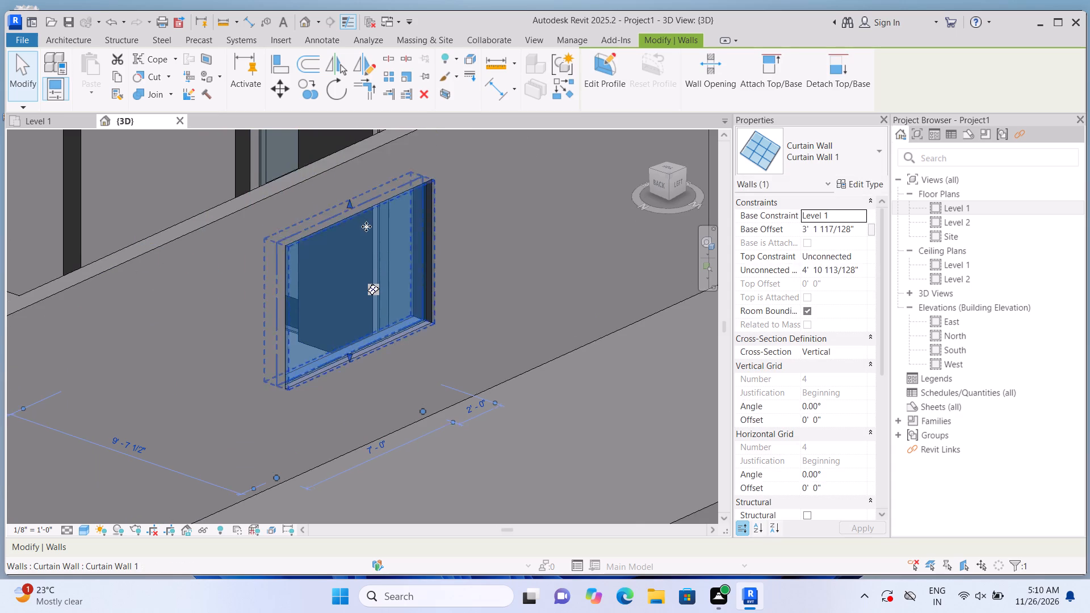
scroll(366, 229, down, 2)
scroll(346, 363, down, 4)
scroll(355, 364, up, 5)
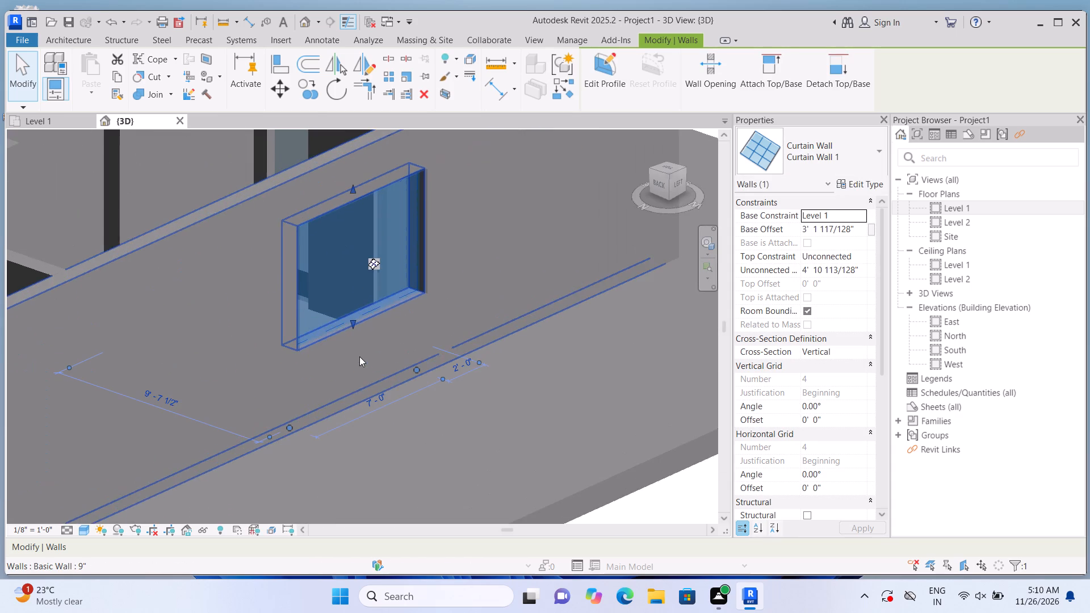
drag(352, 319, 354, 324)
triple_click(354, 324)
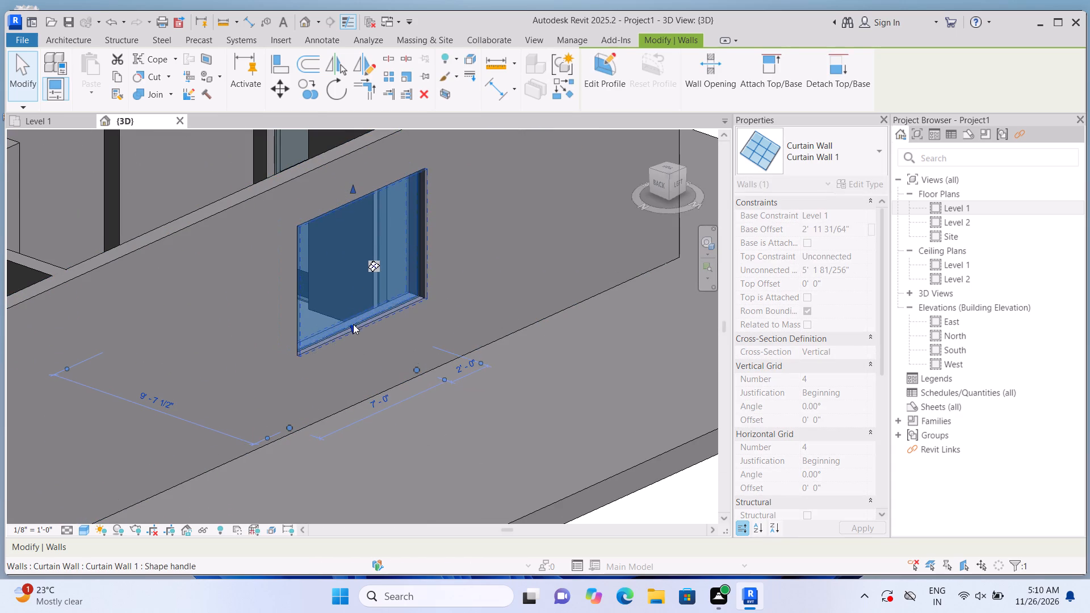
Divide the 7'-0" west curtain wall into three equal 2'-4" bays with two vertical curtain grid lines.
scroll(358, 325, down, 7)
shift+middle_drag(522, 435, 489, 446)
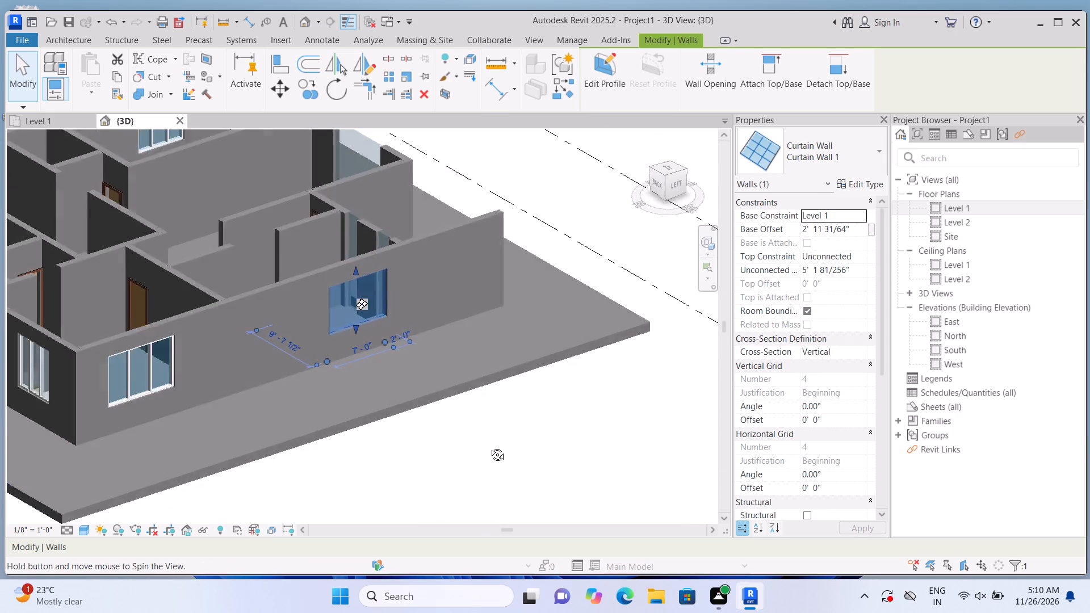
shift+middle_drag(489, 446, 371, 395)
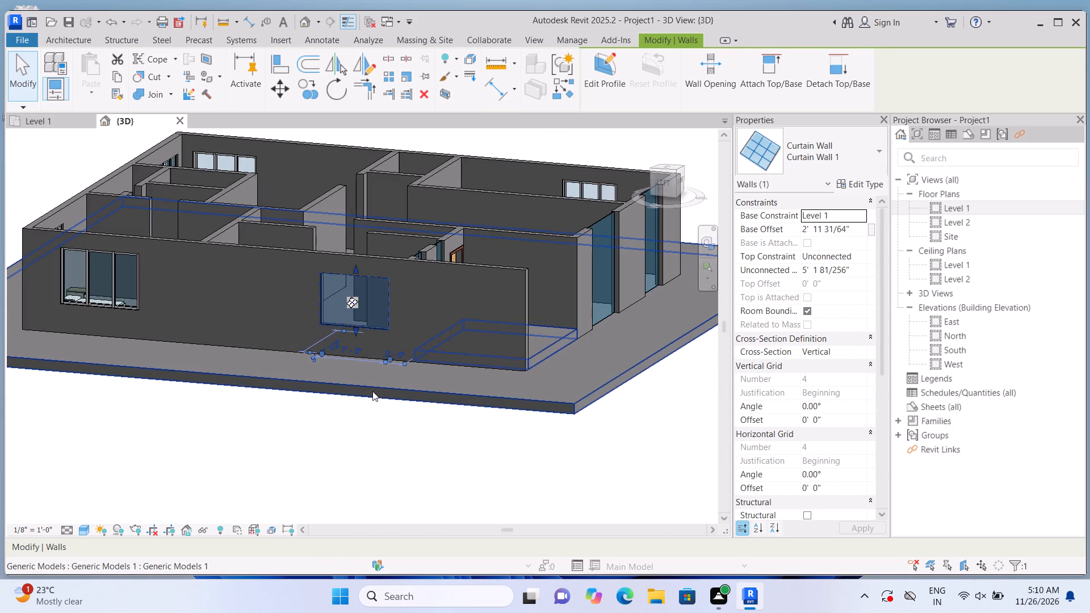
scroll(360, 289, up, 2)
click(300, 505)
scroll(289, 385, up, 2)
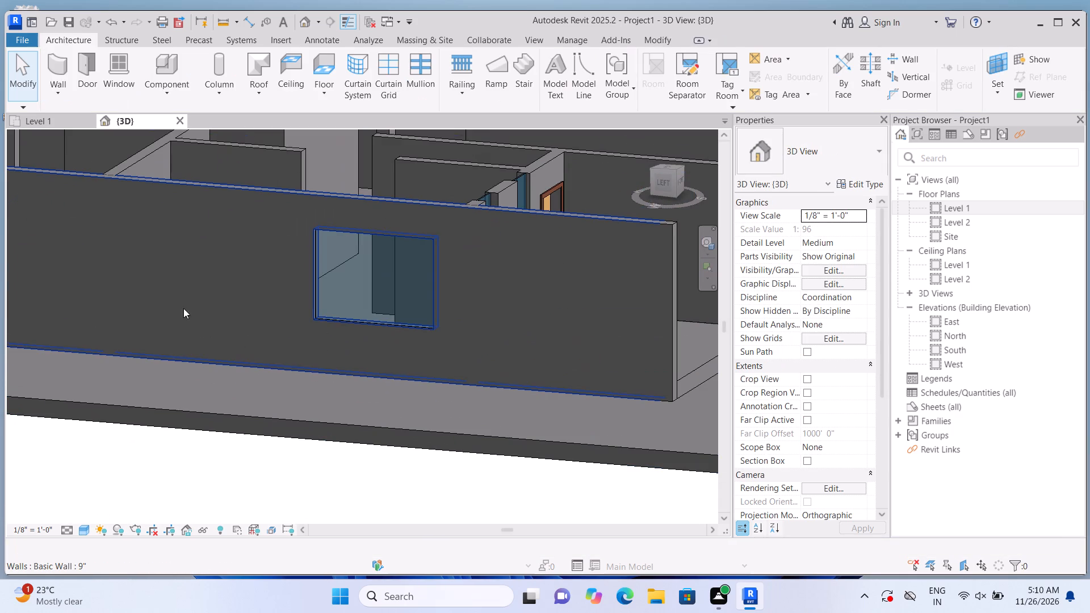
click(401, 78)
scroll(395, 195, up, 6)
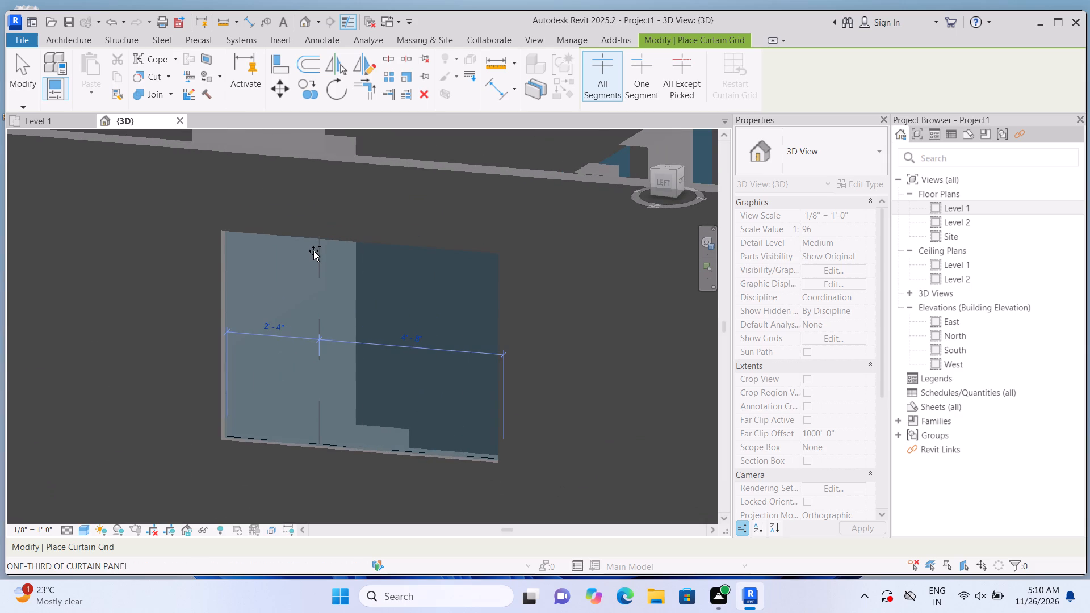
click(313, 251)
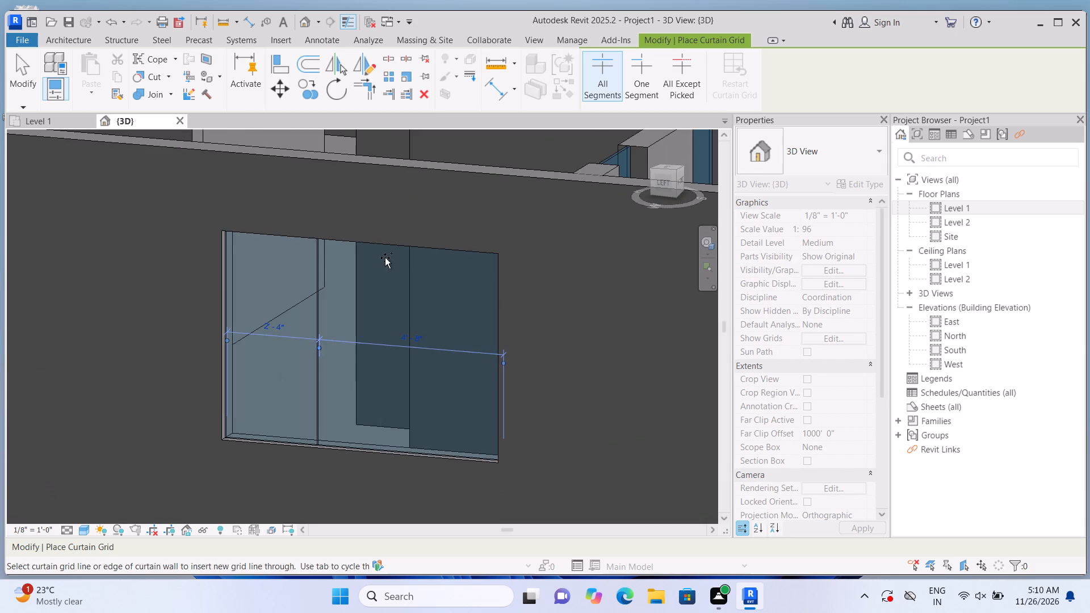
click(409, 263)
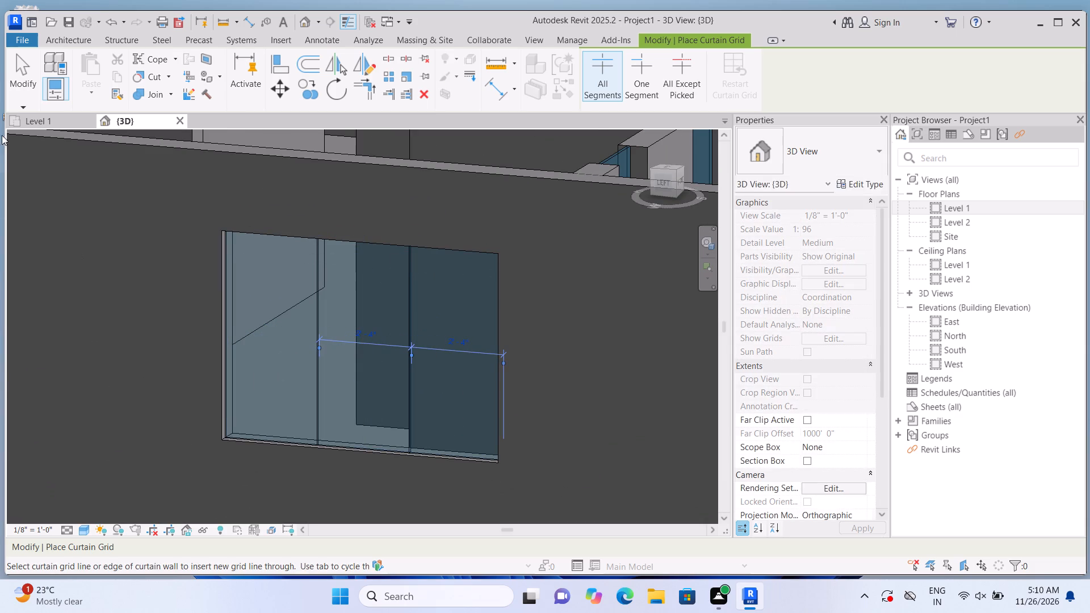
Place 2.5" x 5" rectangular mullions on both vertical grid lines and all four edges of the 7'-0" west window.
click(73, 37)
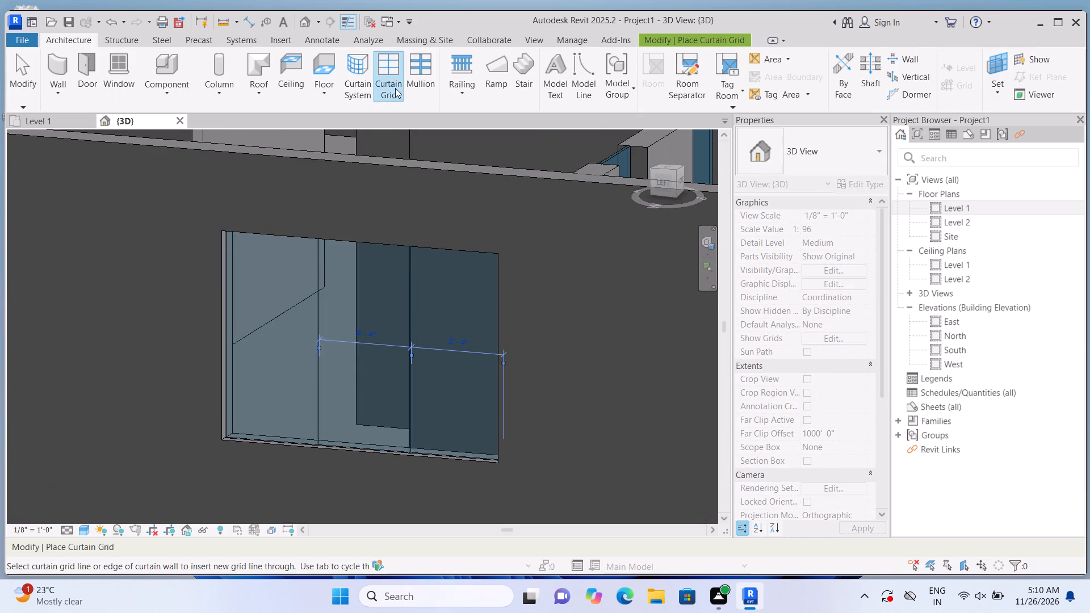
click(417, 81)
click(424, 250)
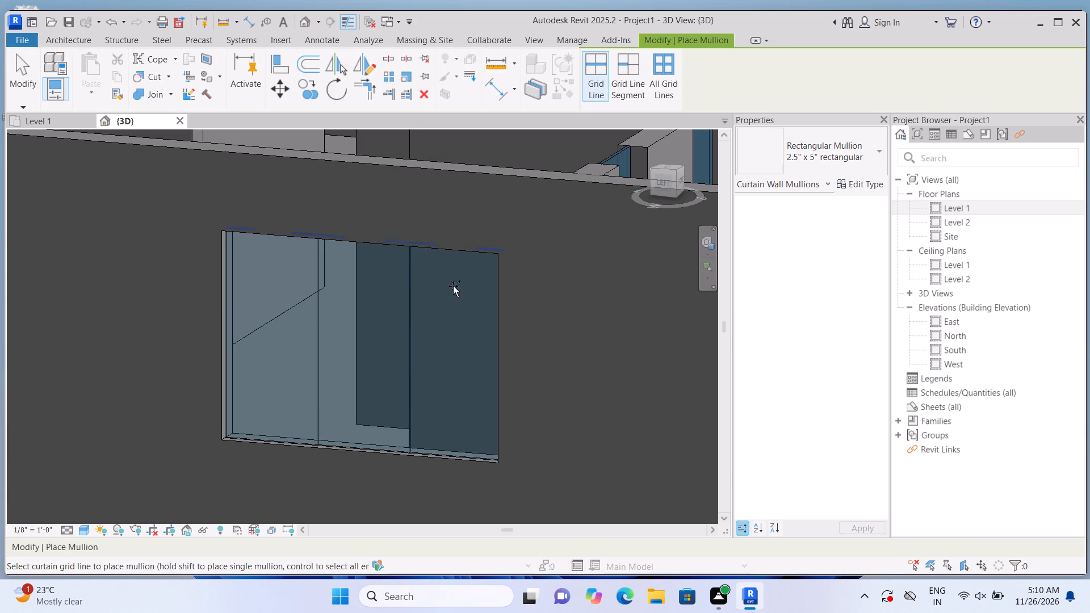
click(476, 324)
click(445, 451)
click(405, 392)
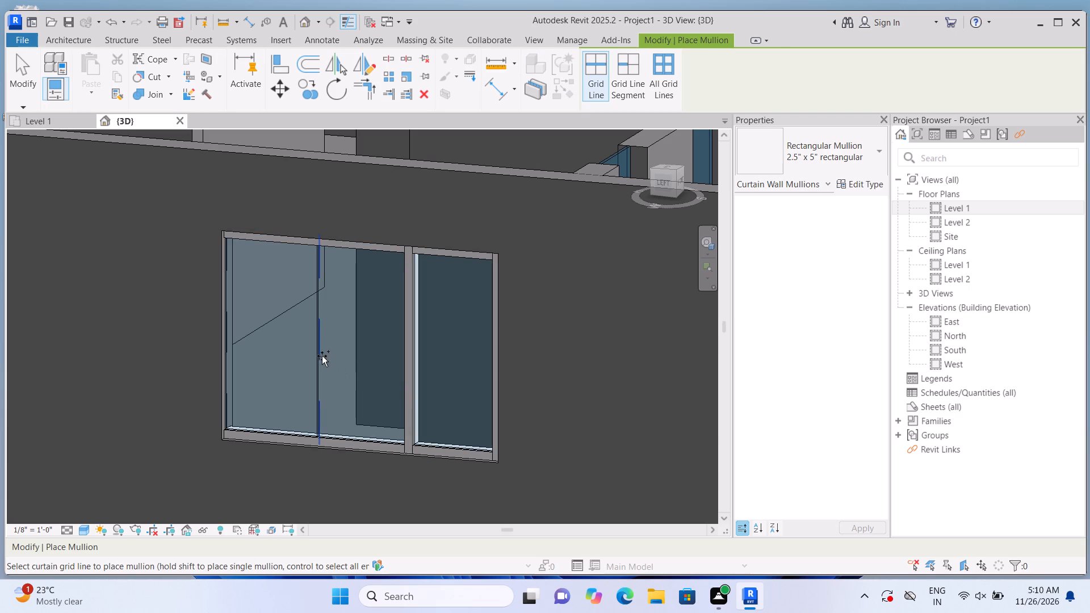
click(315, 351)
click(232, 312)
scroll(272, 299, down, 7)
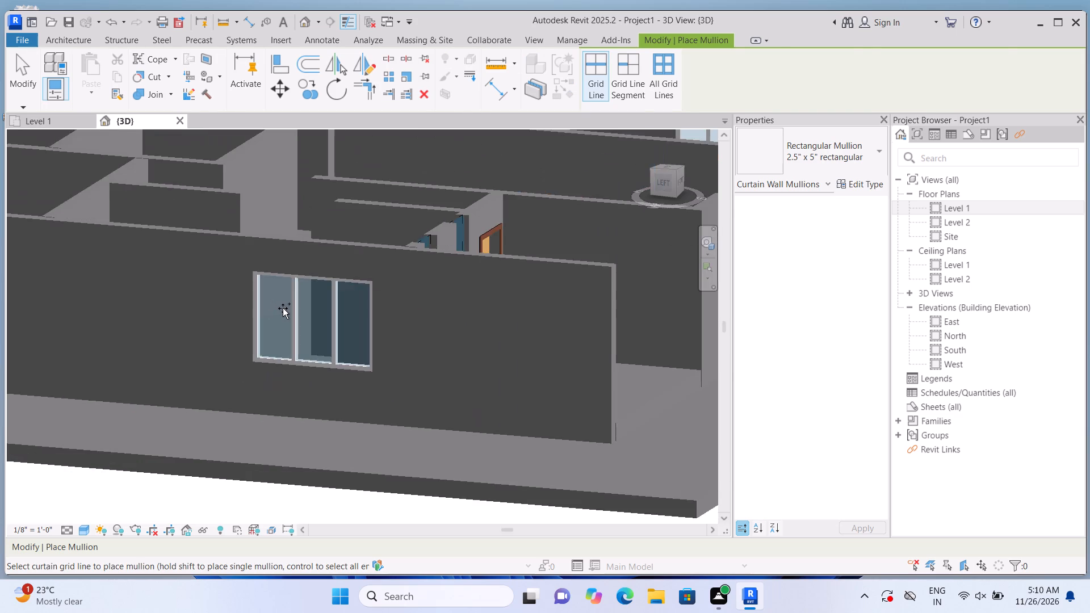
key(Escape)
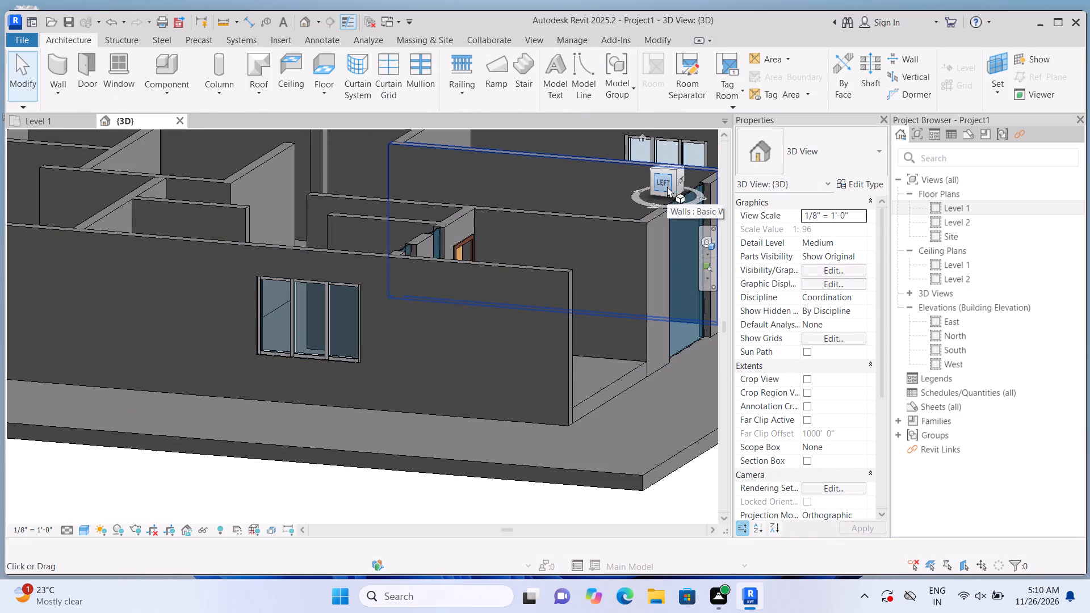
In the front 3D view, raise the westernmost 2'-0" curtain wall's base to about 2'-2" and lower its top below the wall top.
click(667, 186)
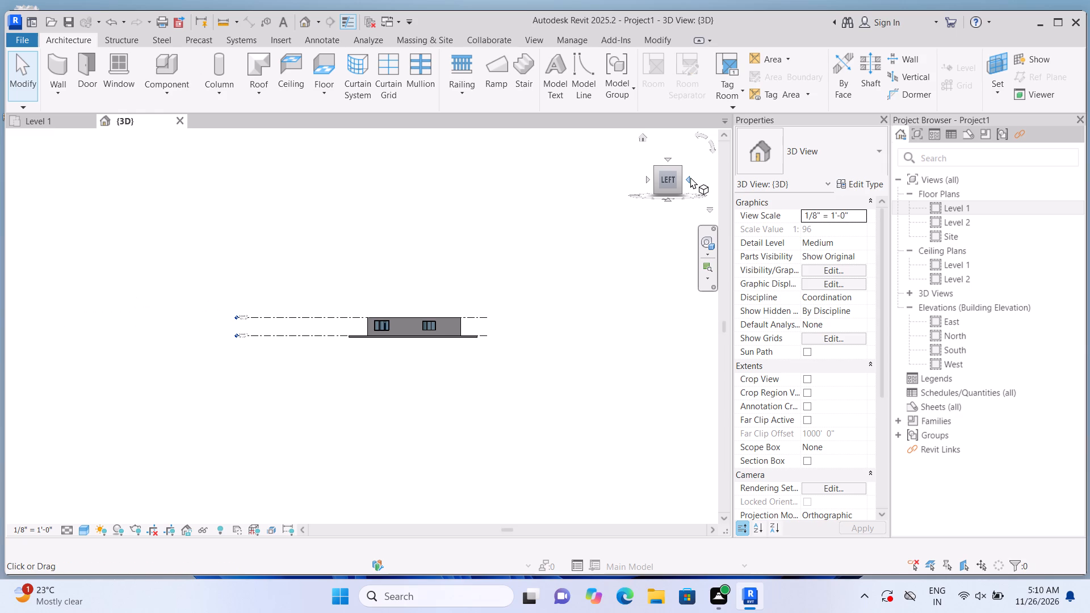
click(689, 178)
scroll(146, 361, up, 4)
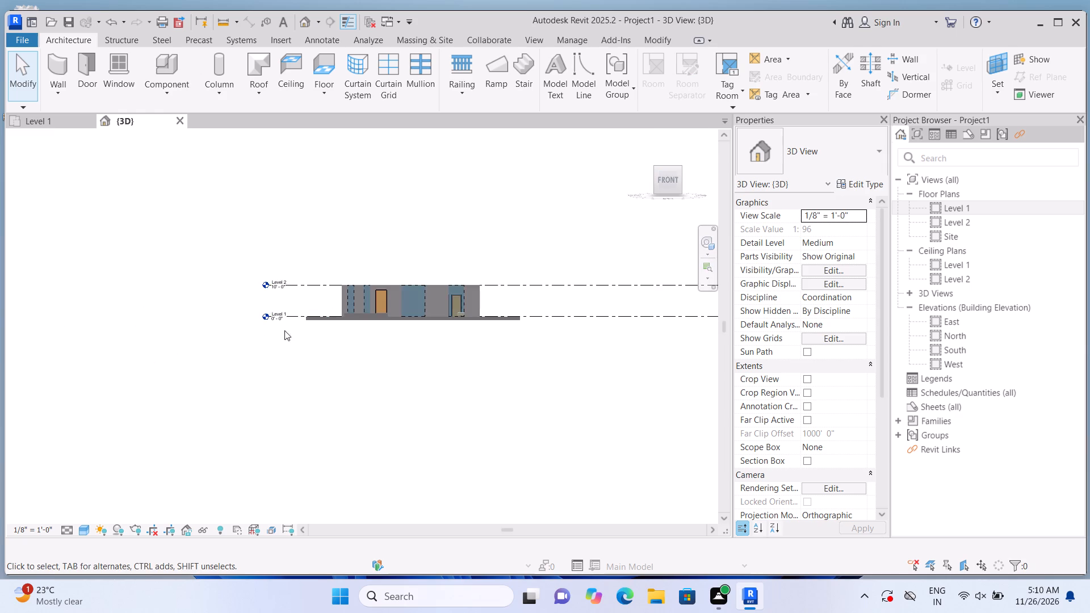
scroll(284, 330, up, 10)
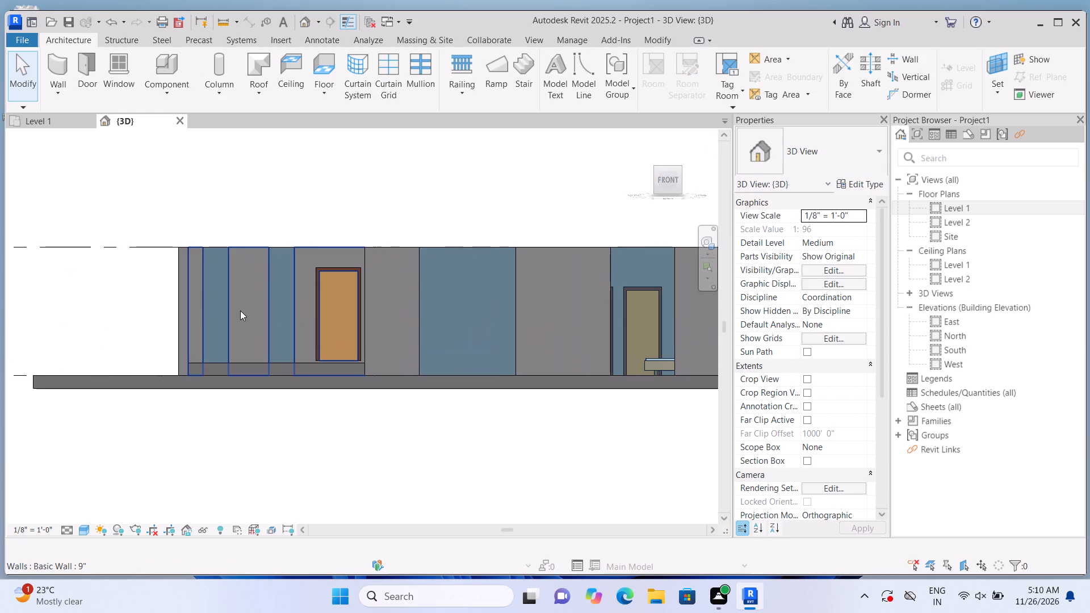
click(216, 314)
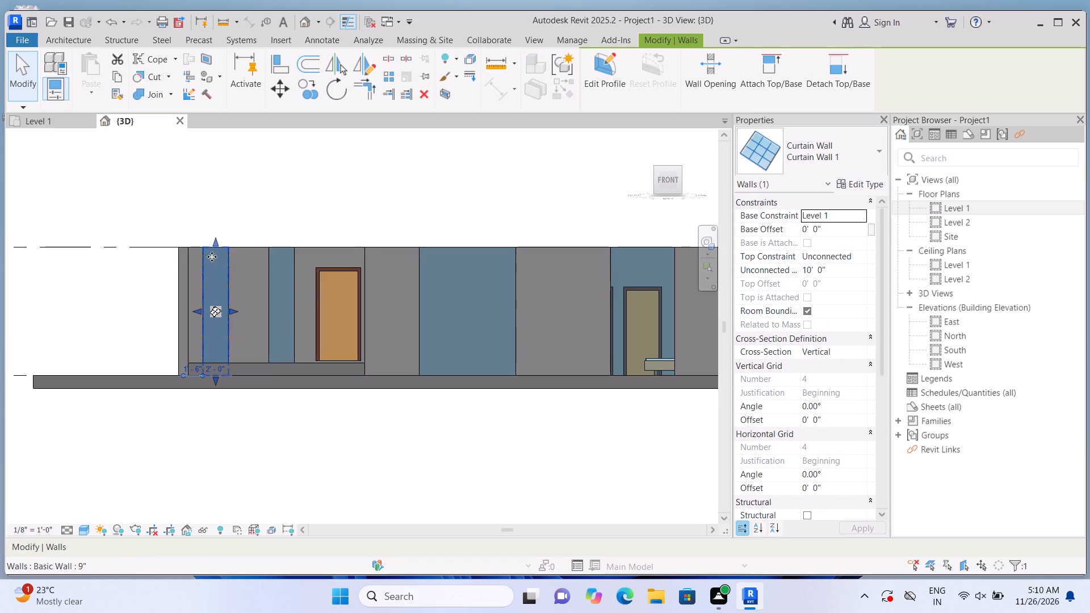
scroll(213, 257, up, 4)
scroll(213, 459, up, 1)
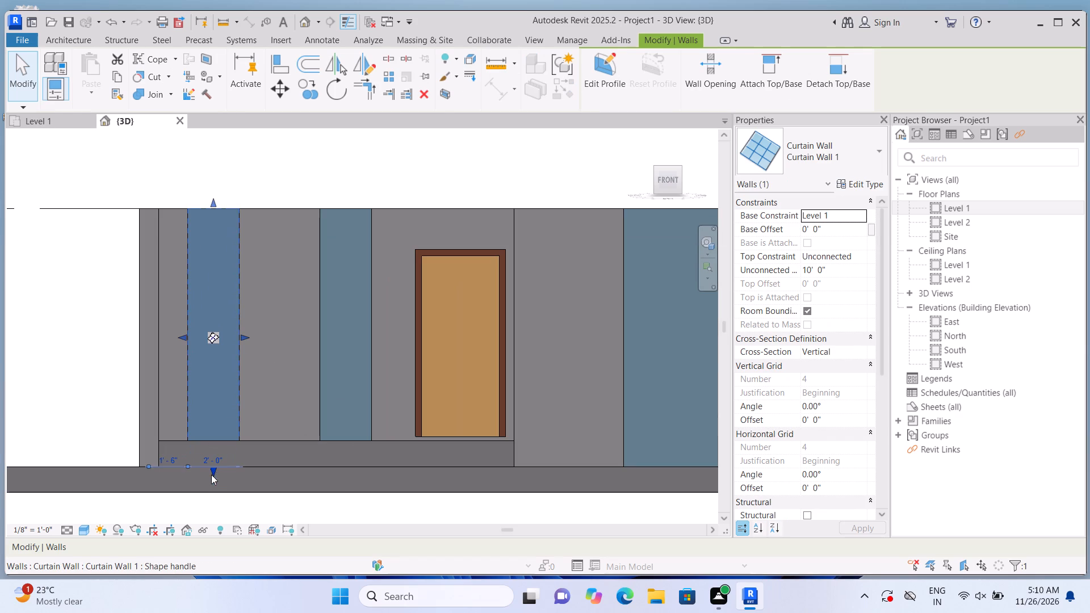
drag(212, 470, 220, 421)
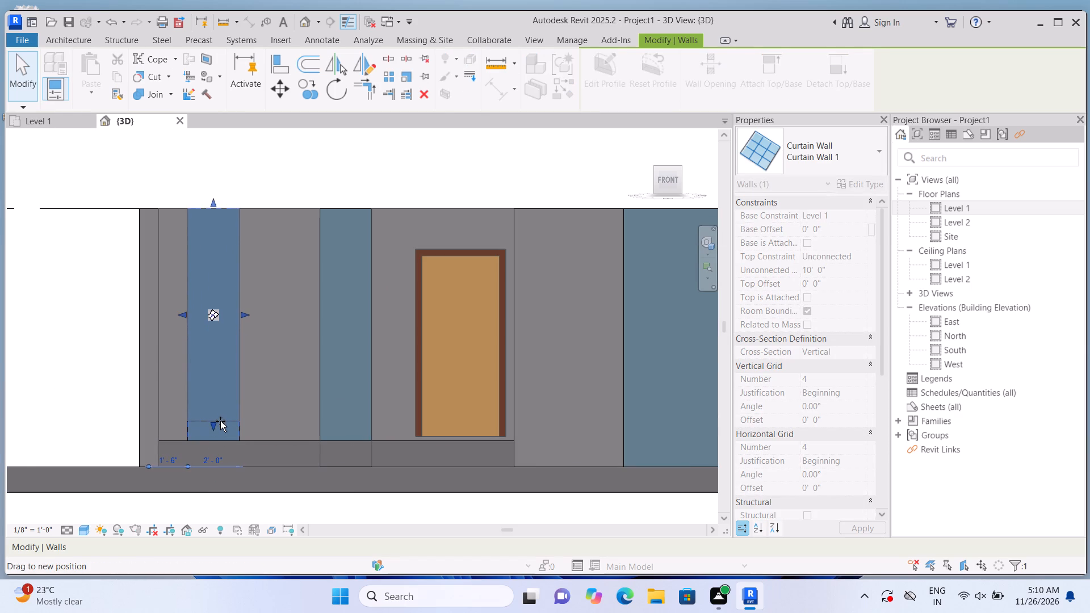
drag(220, 421, 227, 410)
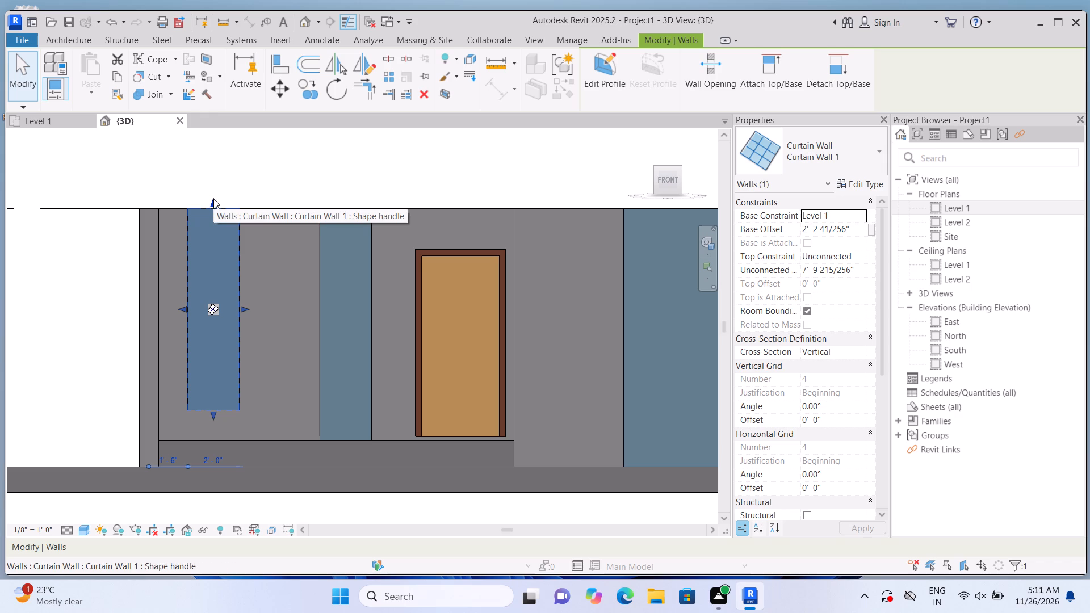
drag(213, 199, 225, 251)
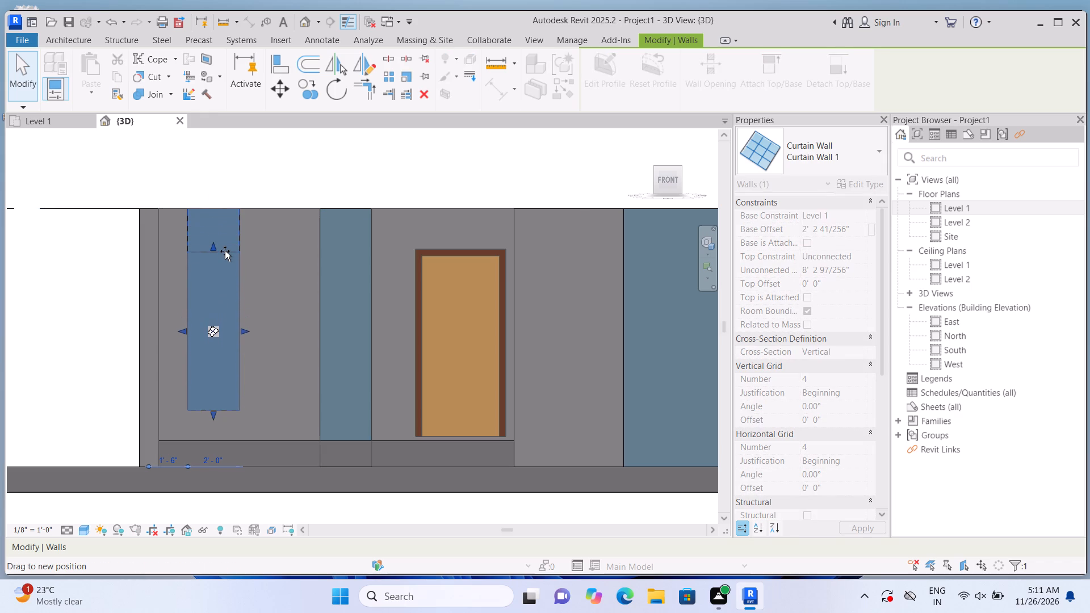
drag(225, 251, 228, 248)
drag(228, 248, 230, 241)
click(243, 191)
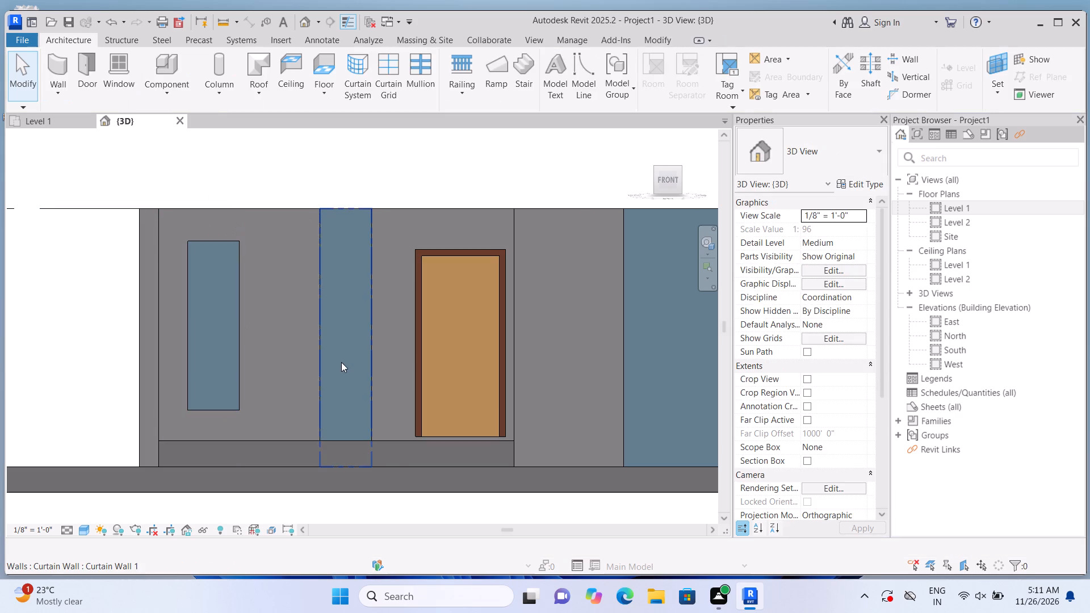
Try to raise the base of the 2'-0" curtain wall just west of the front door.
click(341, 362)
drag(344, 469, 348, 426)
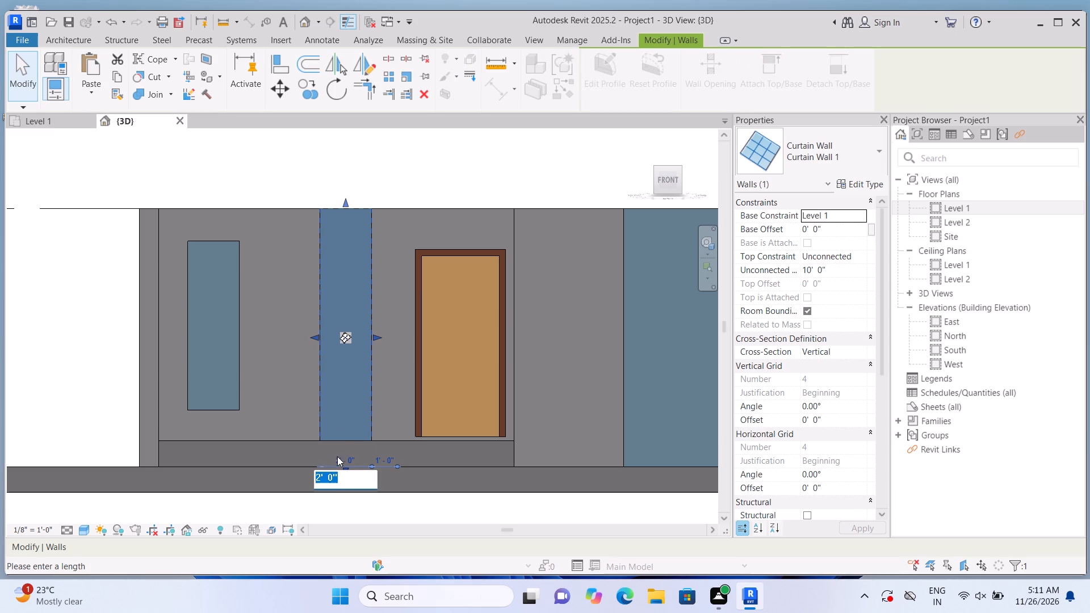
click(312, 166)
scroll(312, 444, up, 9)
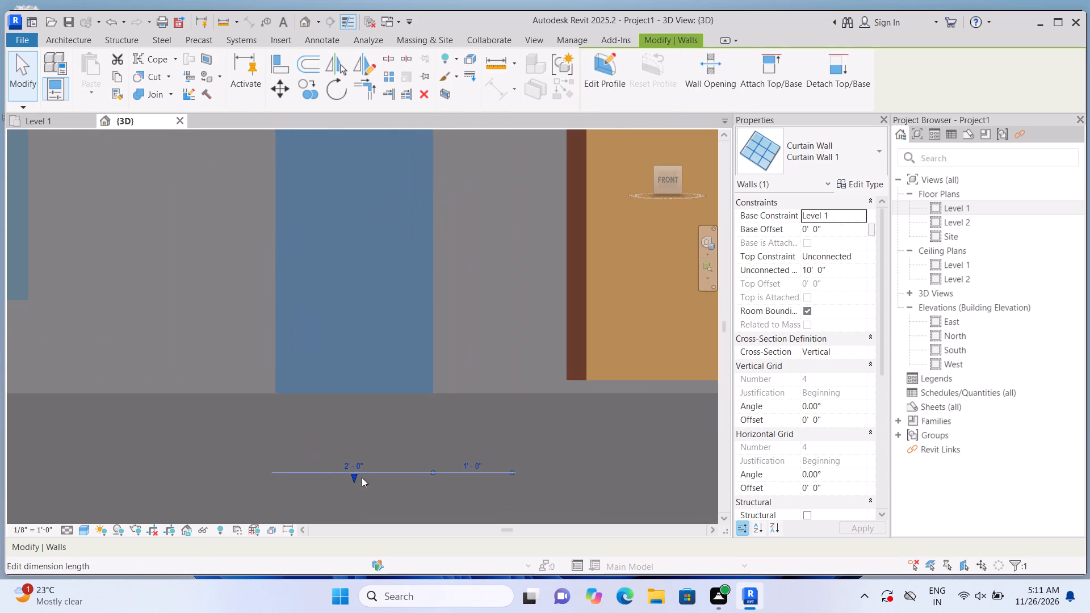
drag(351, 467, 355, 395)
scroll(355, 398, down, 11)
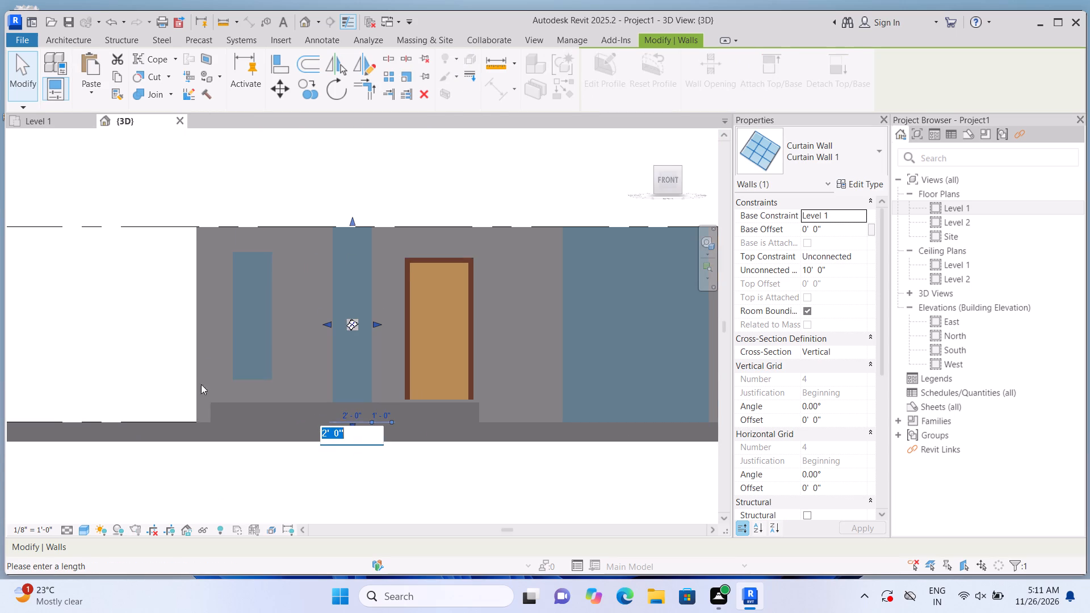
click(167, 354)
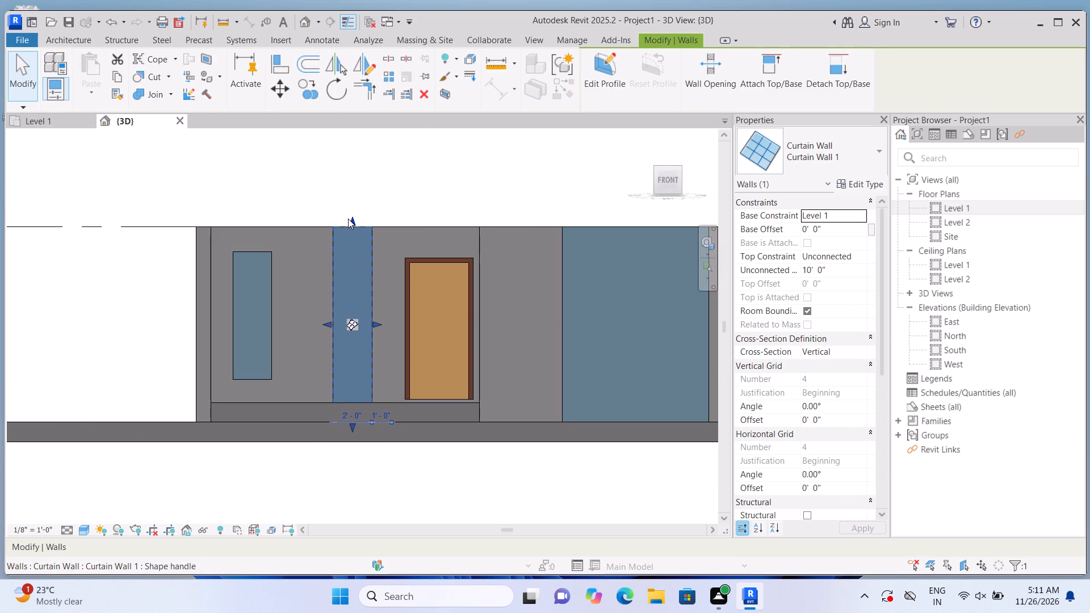
Lower the top of the 2'-0" curtain wall just west of the front door to a height of about 8'-8".
drag(351, 220, 349, 254)
click(367, 207)
scroll(366, 216, up, 1)
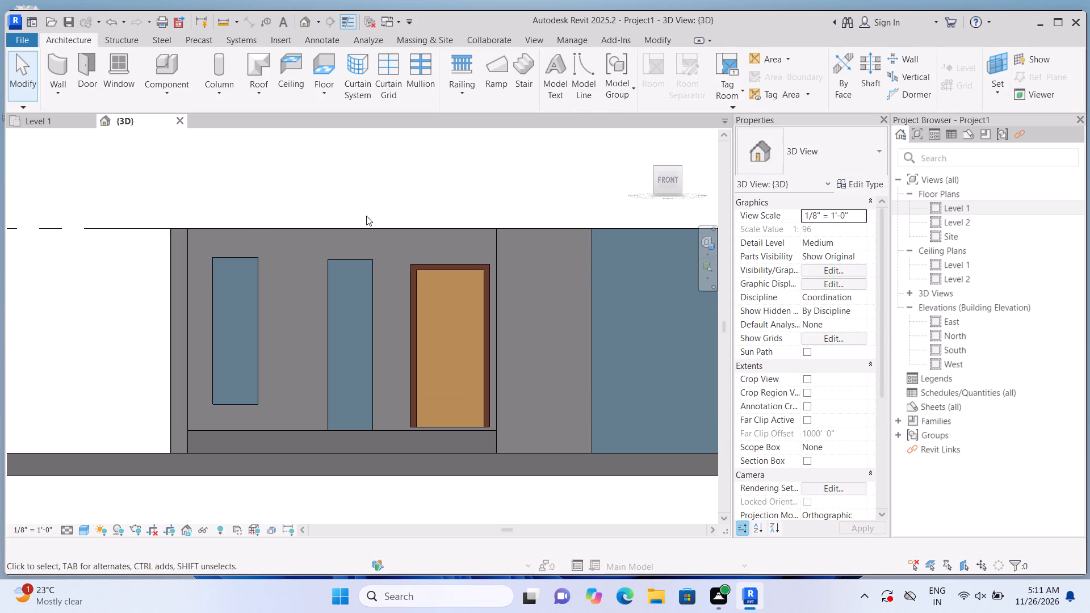
click(347, 263)
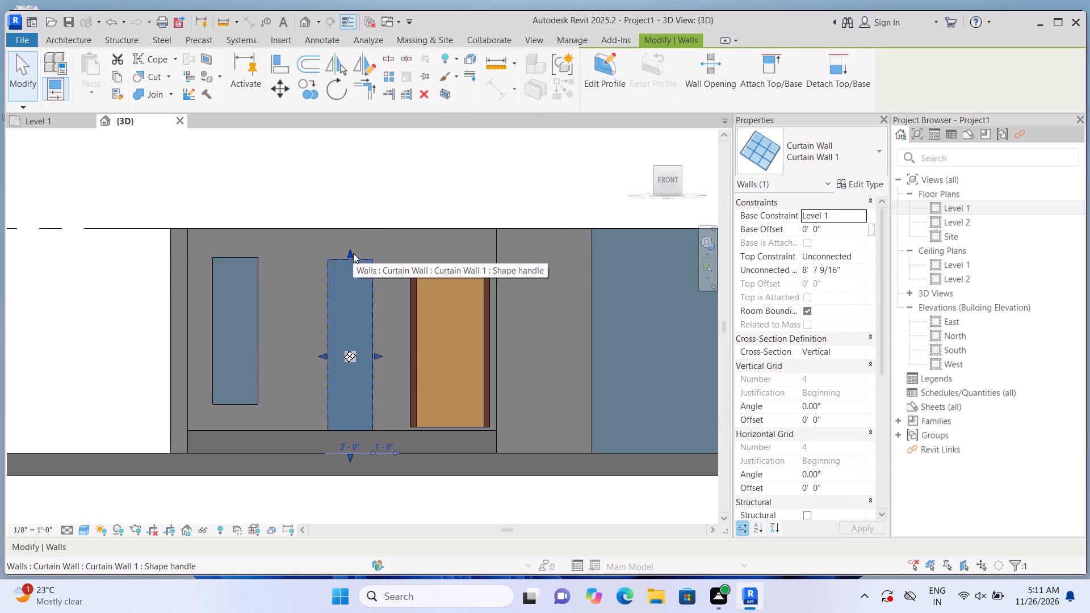
click(351, 253)
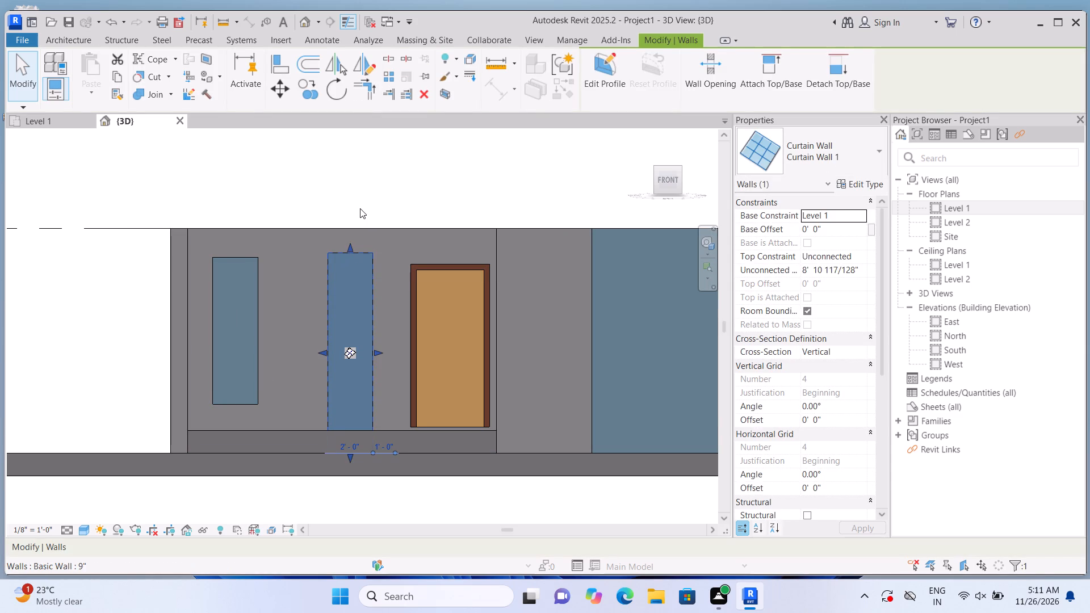
click(360, 208)
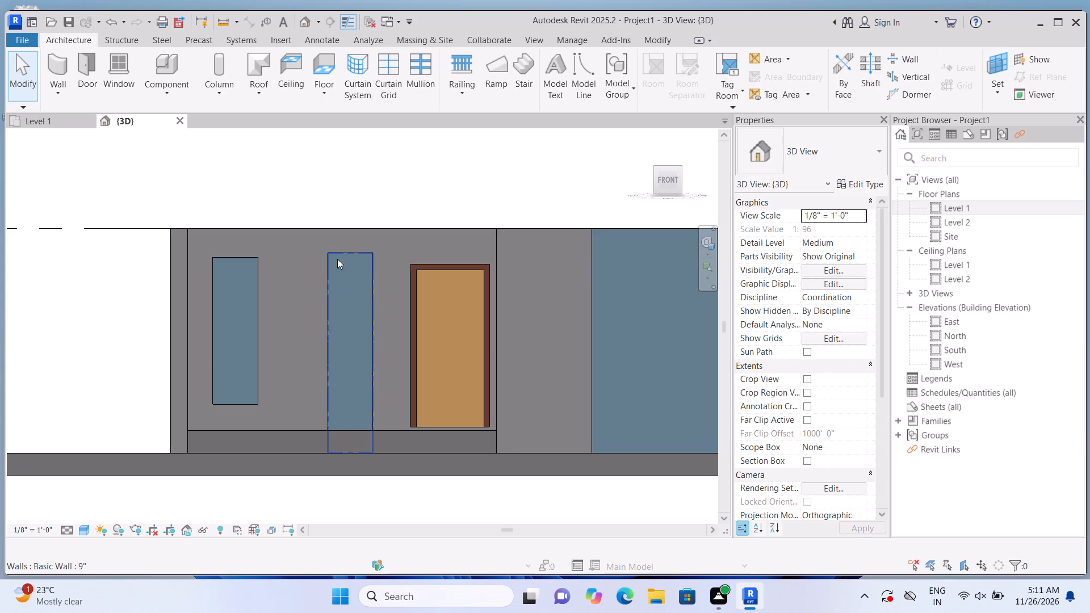
click(337, 259)
drag(349, 245, 349, 259)
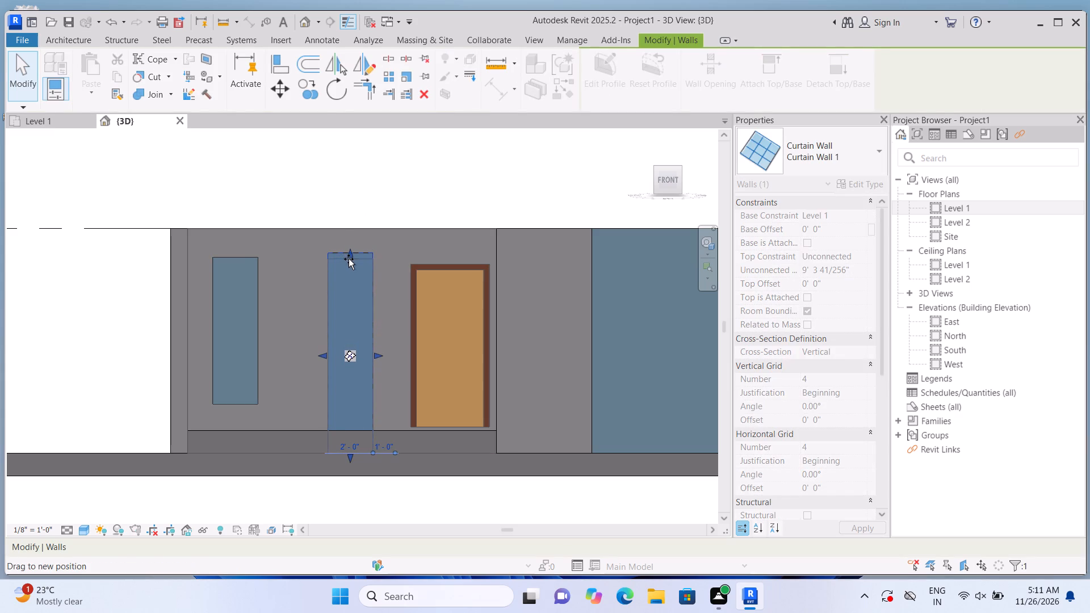
drag(349, 259, 347, 259)
click(364, 184)
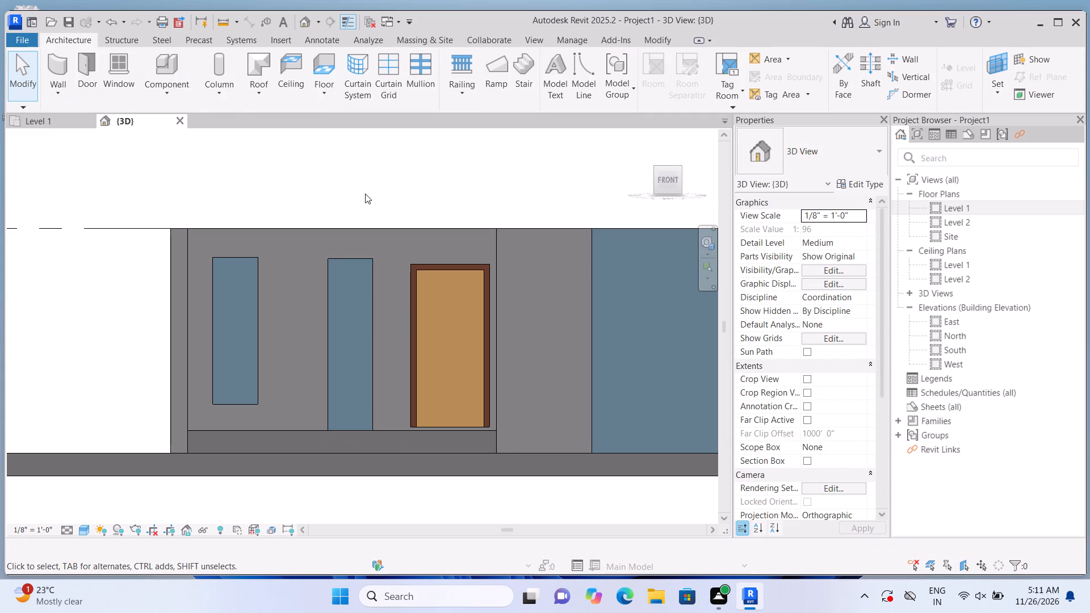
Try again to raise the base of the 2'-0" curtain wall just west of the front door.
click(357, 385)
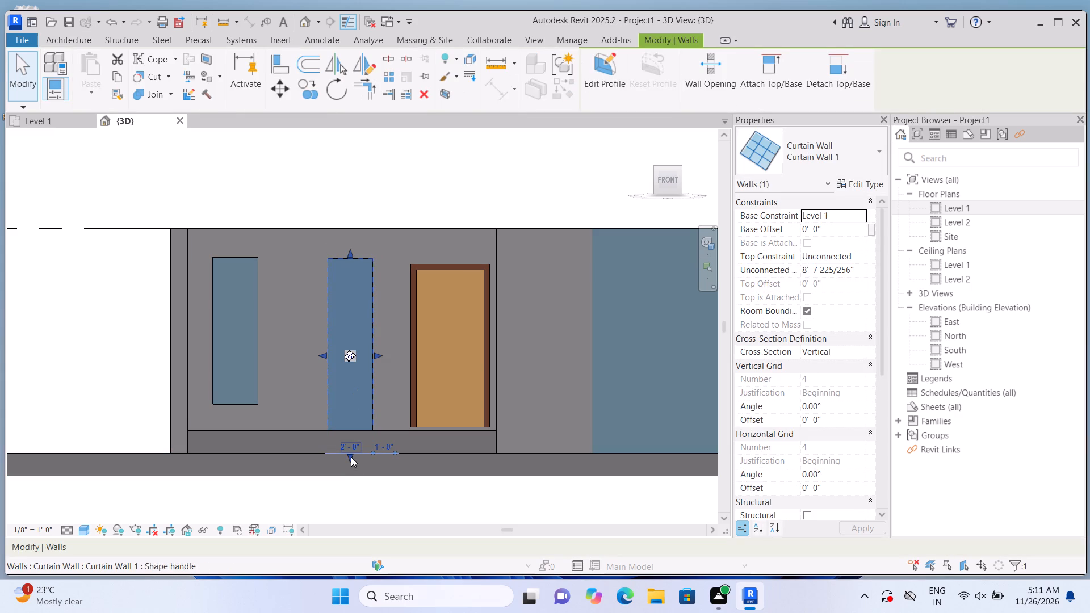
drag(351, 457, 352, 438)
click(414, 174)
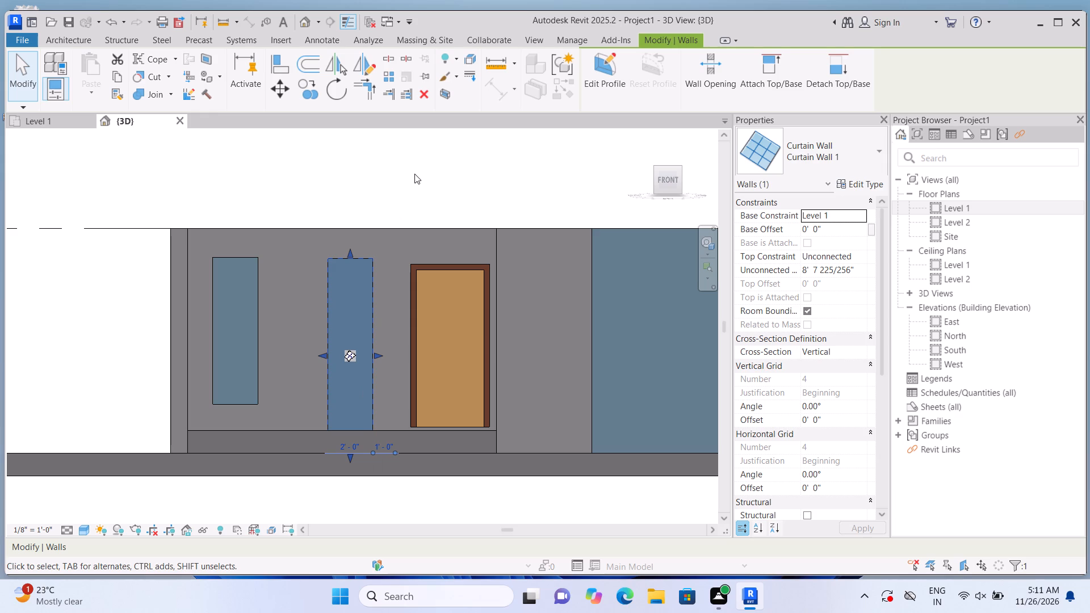
Raise the base of the 7'-6" curtain wall east of the front door to about 2'-10" above Level 1.
scroll(410, 228, down, 1)
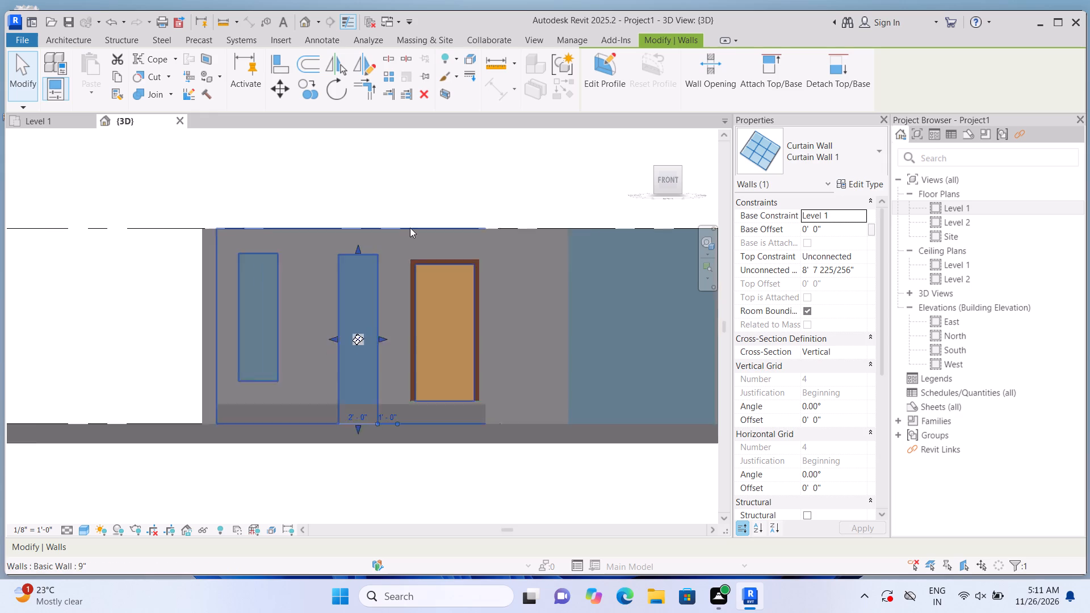
scroll(410, 228, down, 2)
middle_drag(598, 260, 451, 272)
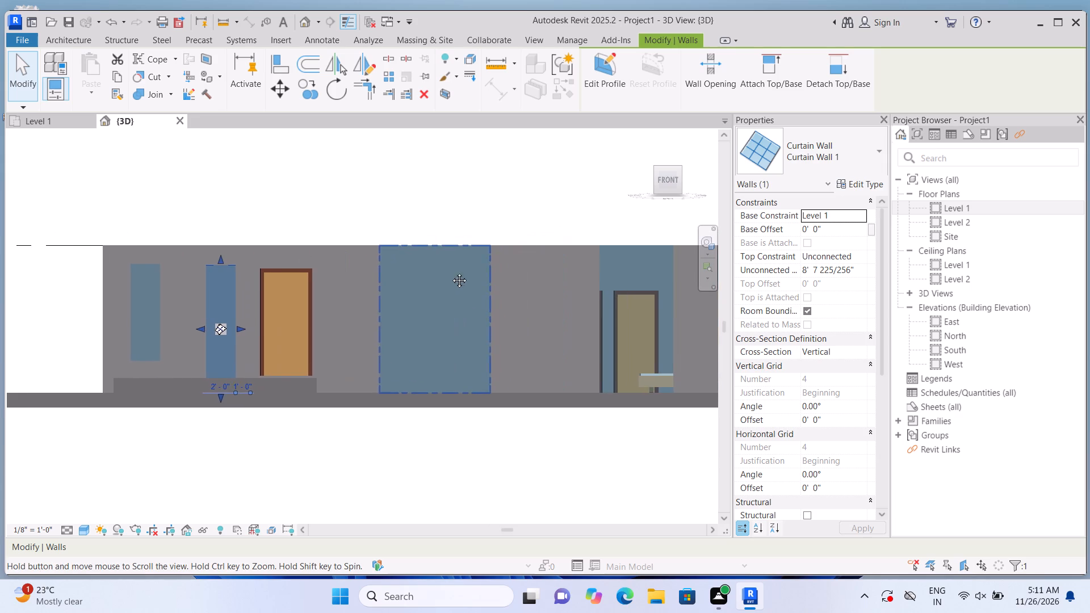
middle_drag(451, 272, 456, 264)
click(452, 275)
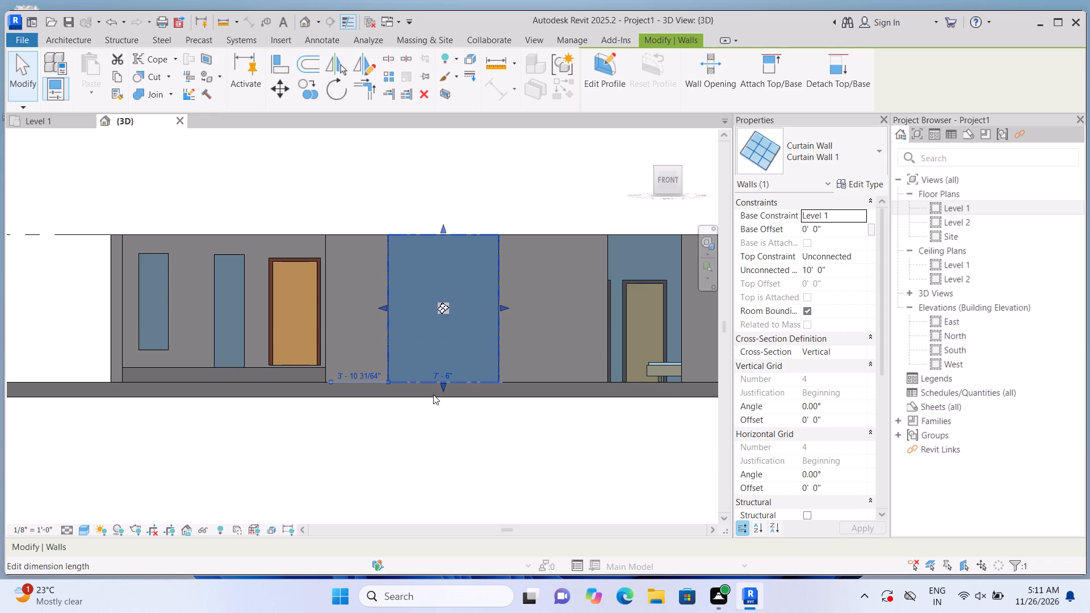
drag(445, 384, 442, 375)
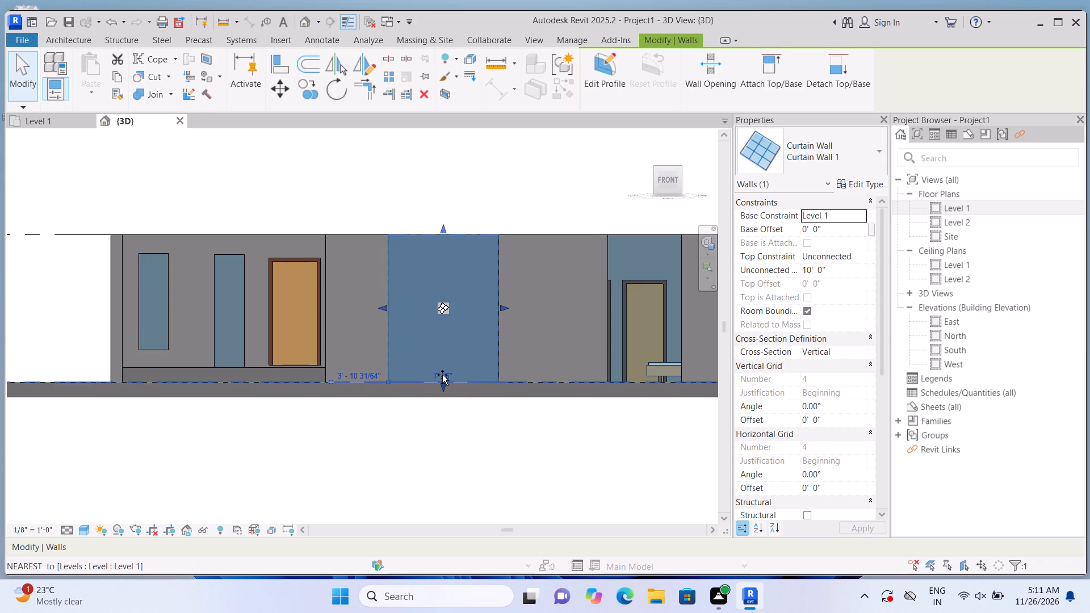
drag(442, 375, 442, 357)
click(442, 357)
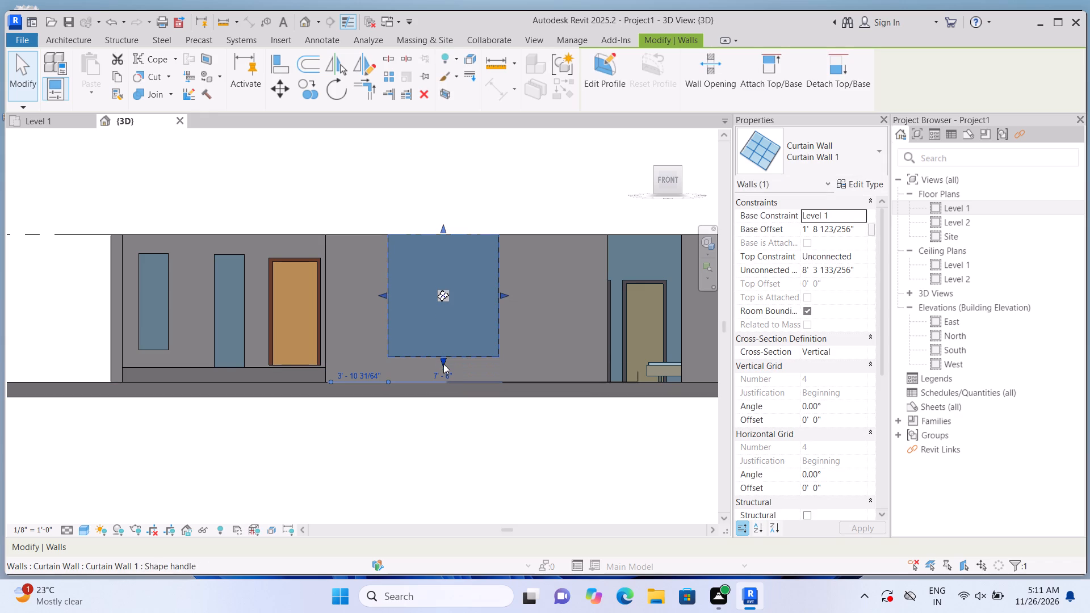
drag(442, 358, 444, 340)
click(444, 340)
Lower the top of the 7'-6" curtain wall below the wall top, making it about 5'-6" high.
drag(442, 227, 442, 231)
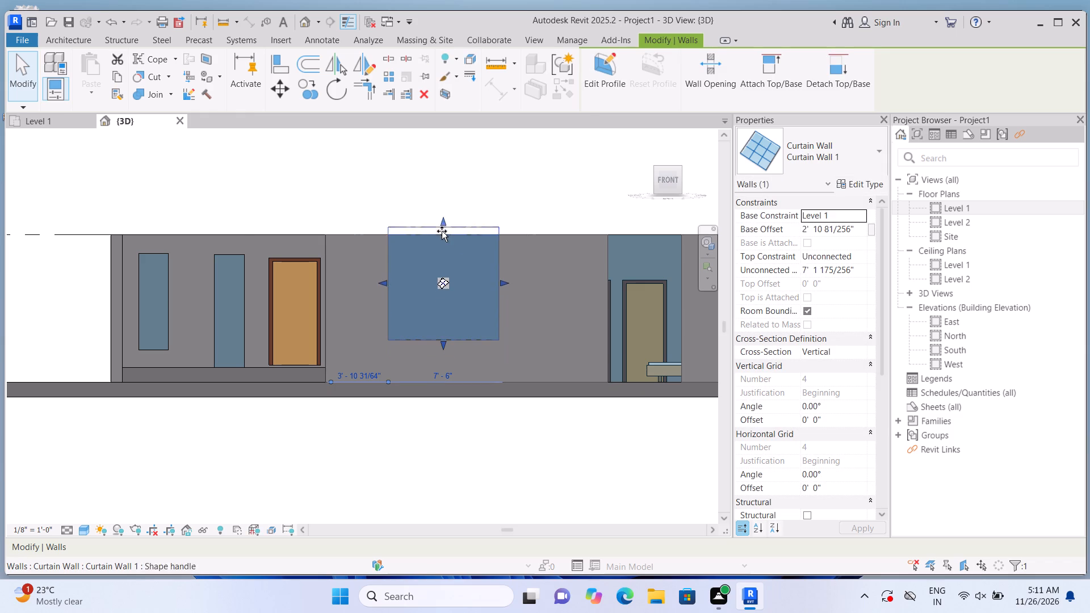
drag(442, 231, 445, 253)
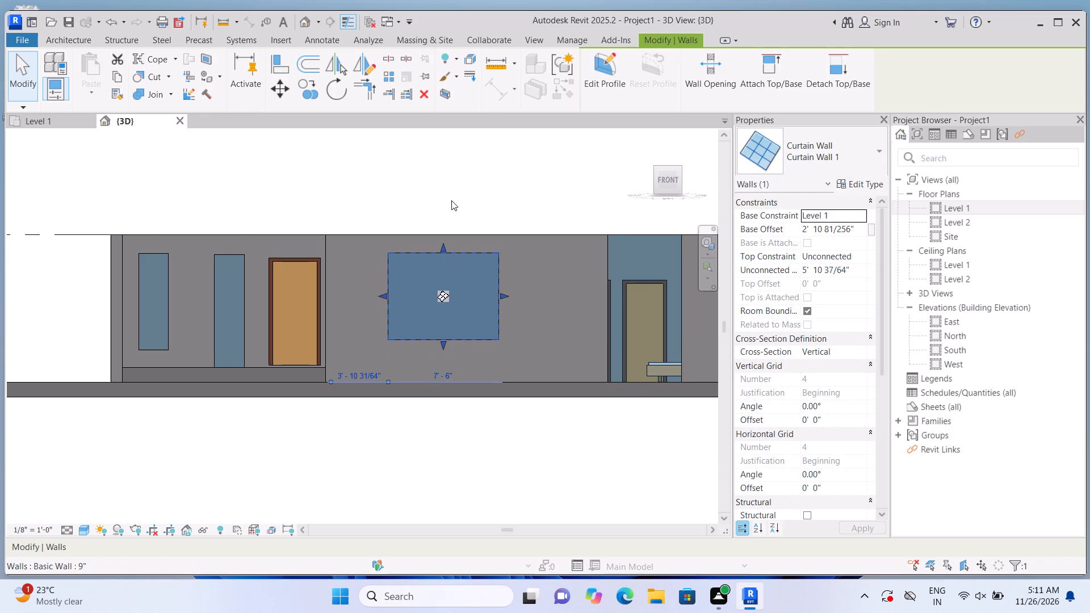
scroll(451, 200, up, 2)
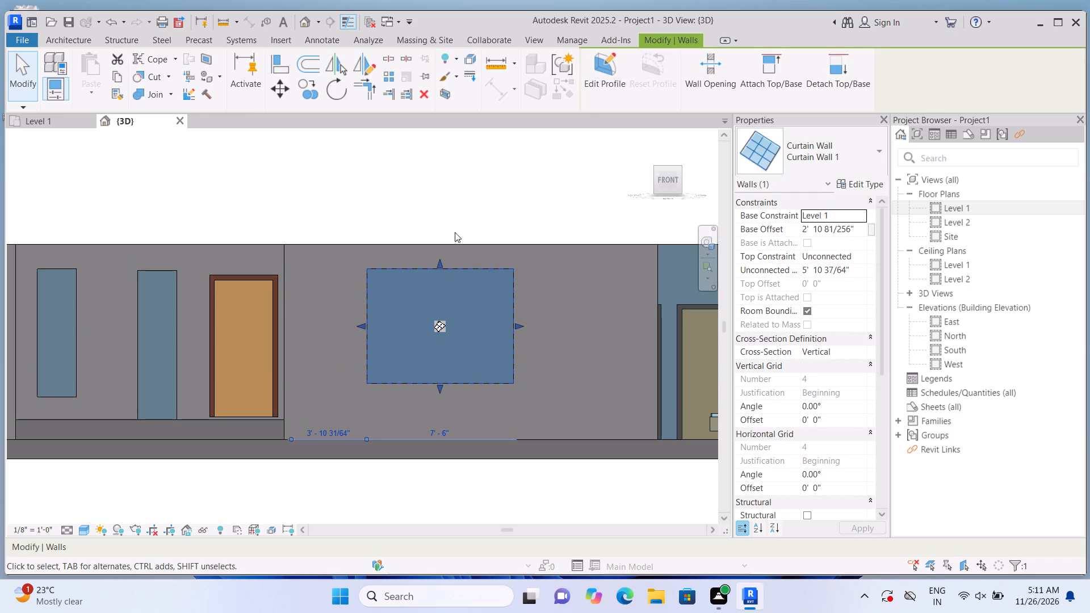
click(441, 263)
drag(441, 263, 445, 277)
click(445, 277)
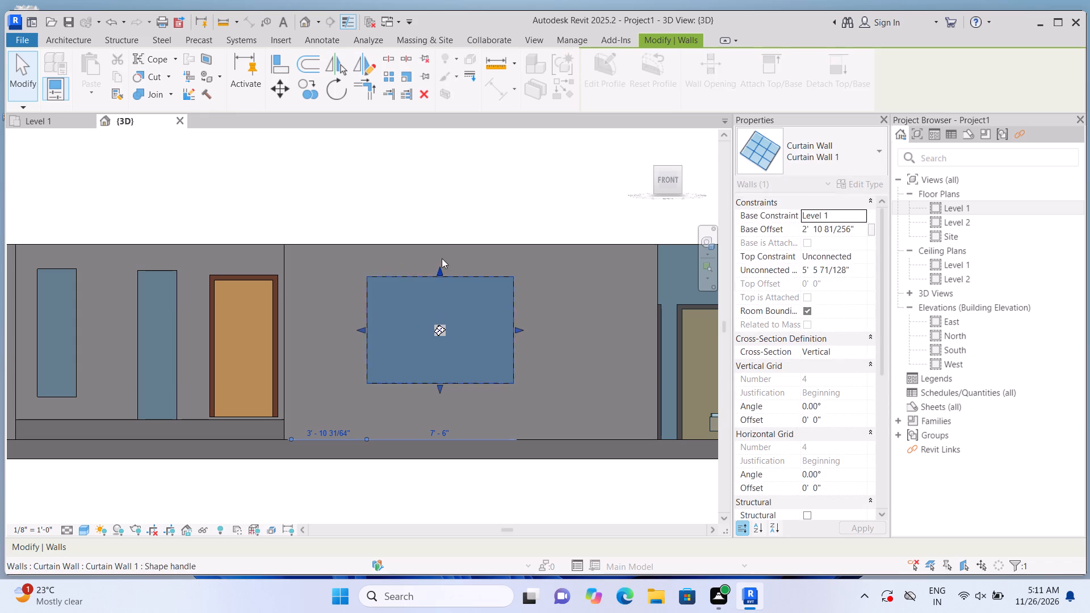
click(443, 221)
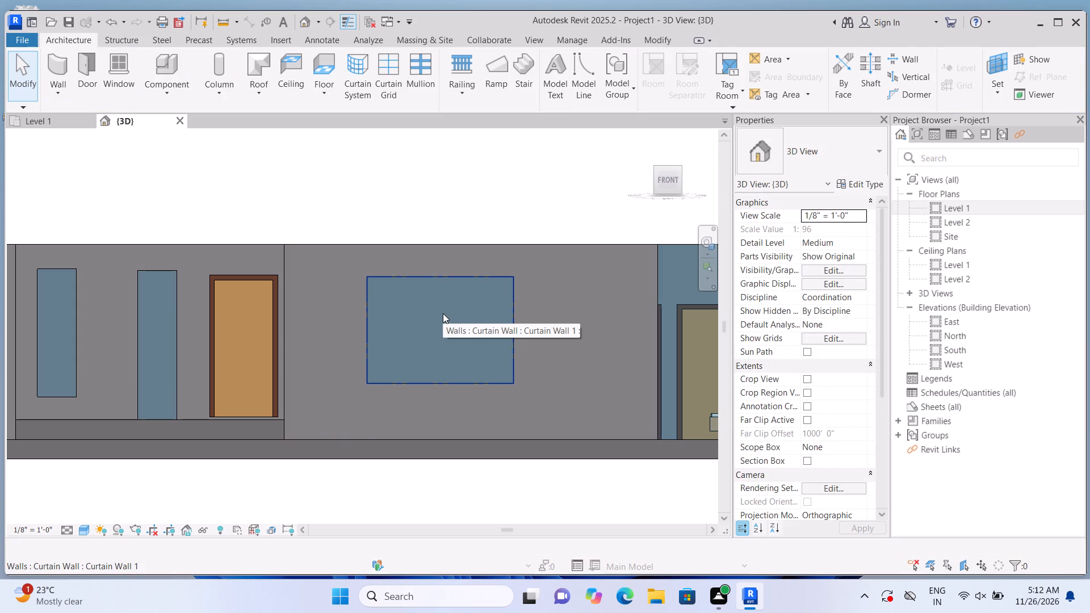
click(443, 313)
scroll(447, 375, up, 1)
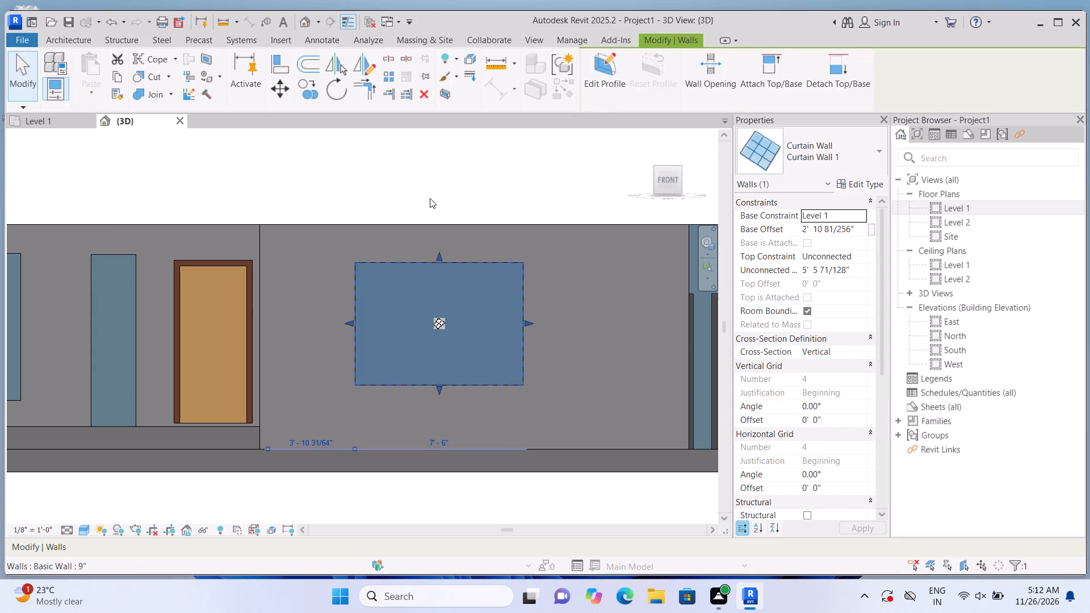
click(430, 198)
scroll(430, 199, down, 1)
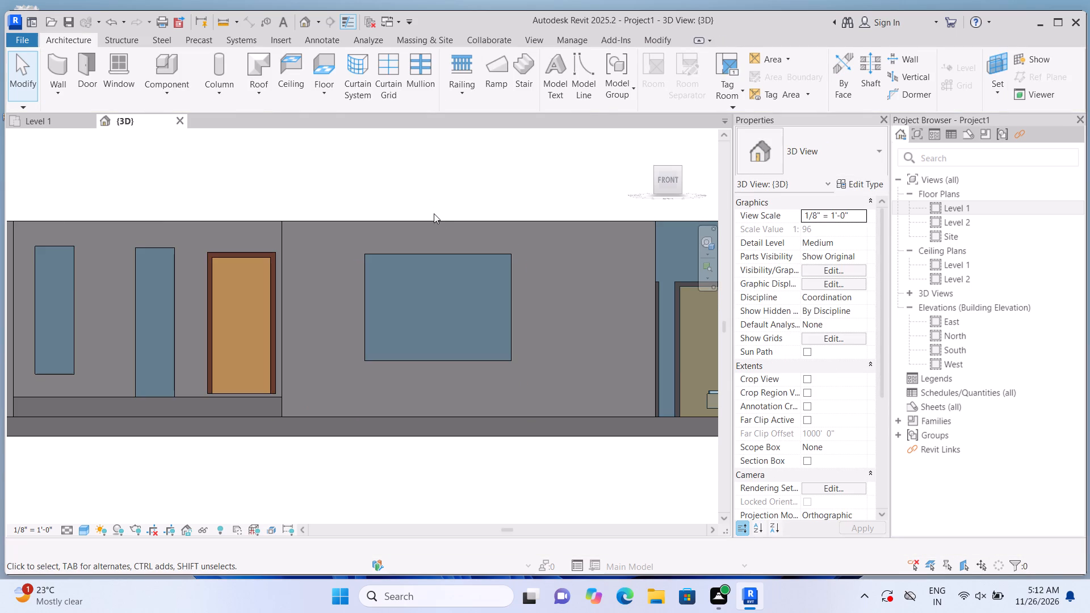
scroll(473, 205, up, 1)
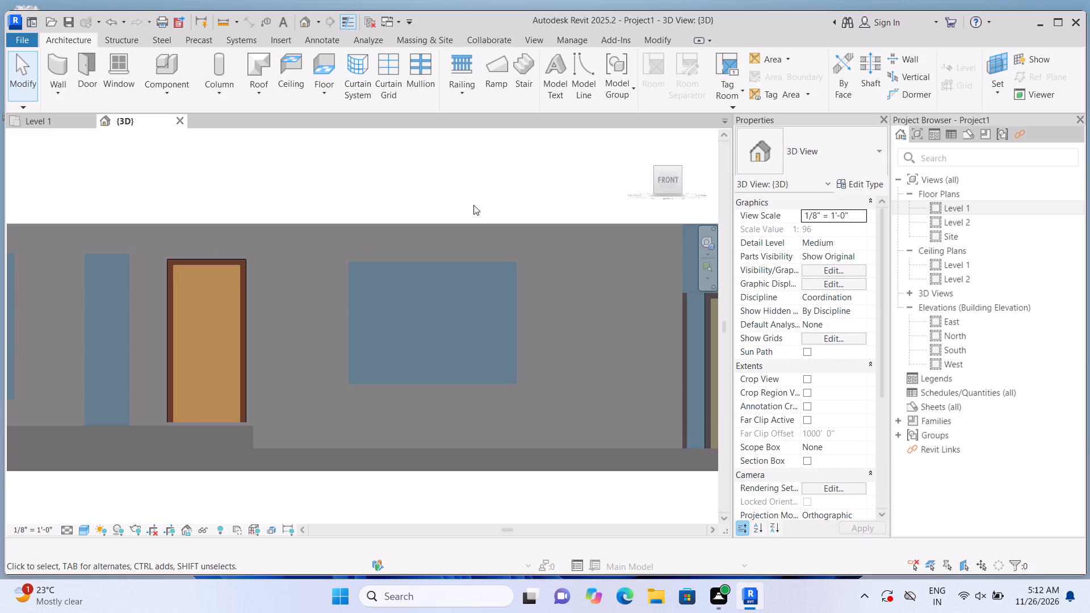
Raise the base of the 5'-0" curtain wall near the east end of the front to about 1'-9" above Level 1.
middle_drag(466, 206, 357, 212)
scroll(388, 213, down, 2)
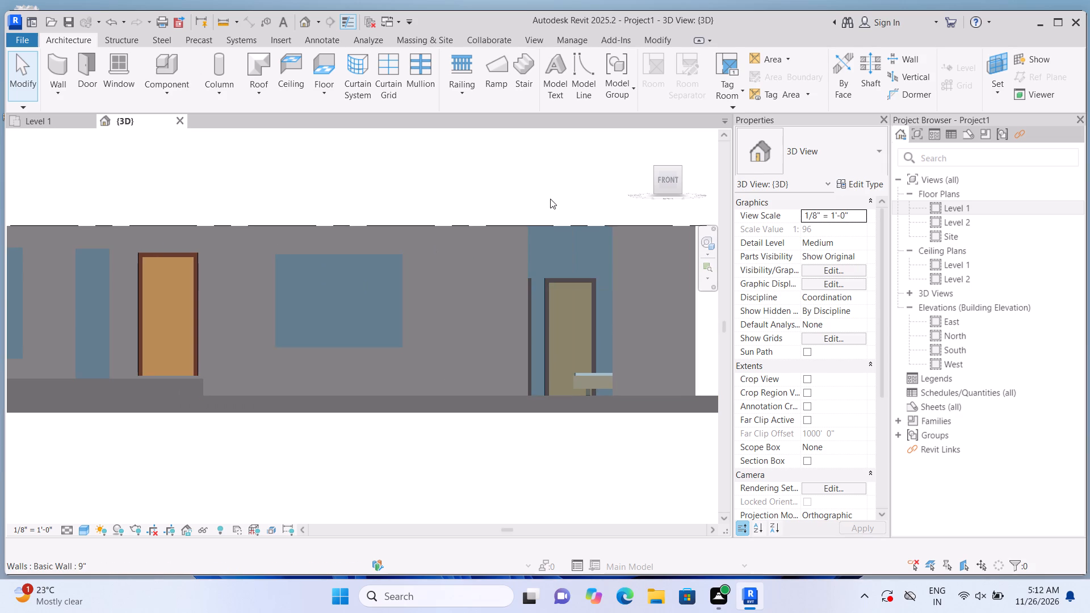
click(594, 264)
scroll(601, 353, up, 1)
scroll(587, 404, up, 1)
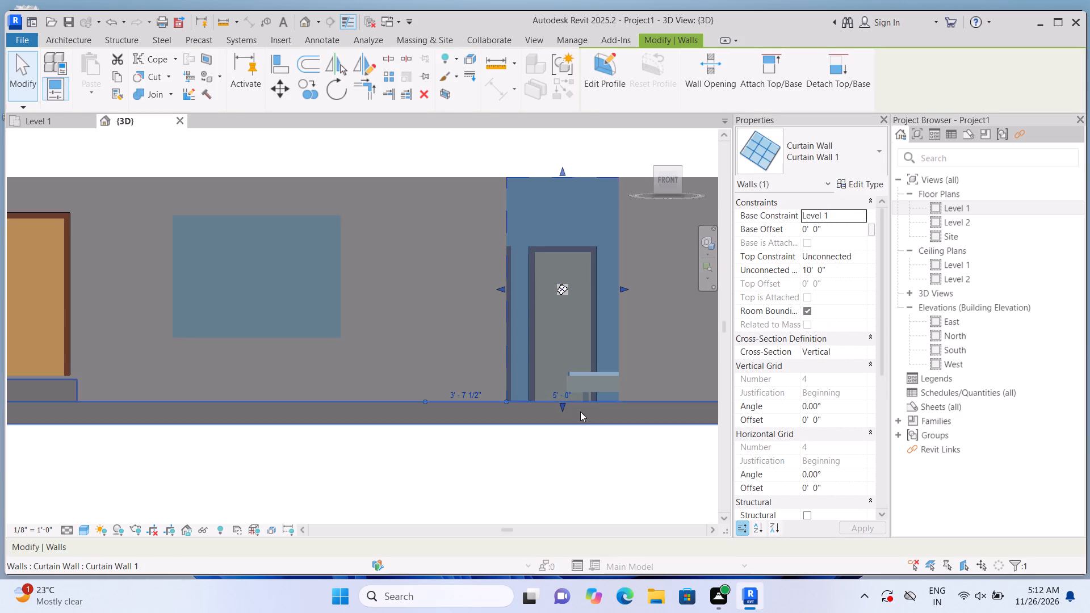
drag(561, 400, 564, 362)
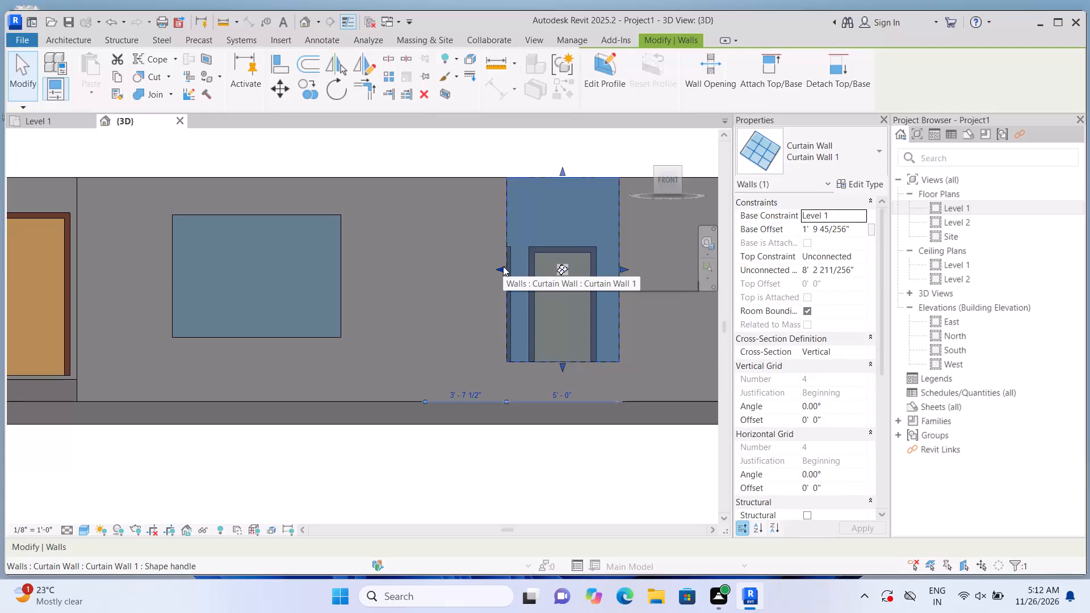
Widen the easternmost front curtain wall to 7'-0" by extending both its west and east ends.
drag(501, 267, 487, 270)
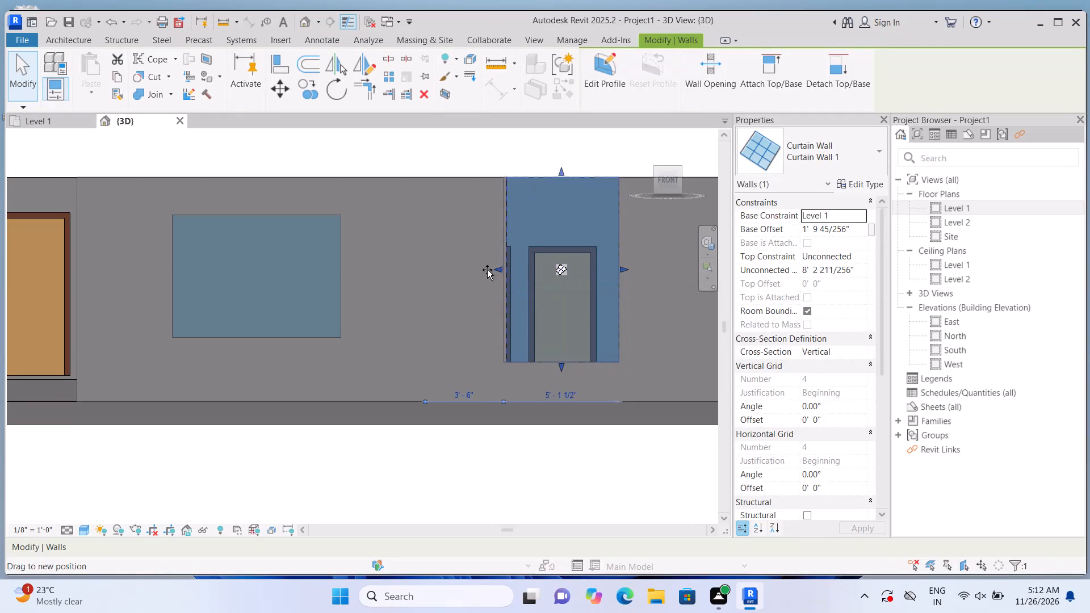
drag(487, 270, 486, 270)
scroll(487, 280, down, 1)
middle_drag(578, 308, 522, 322)
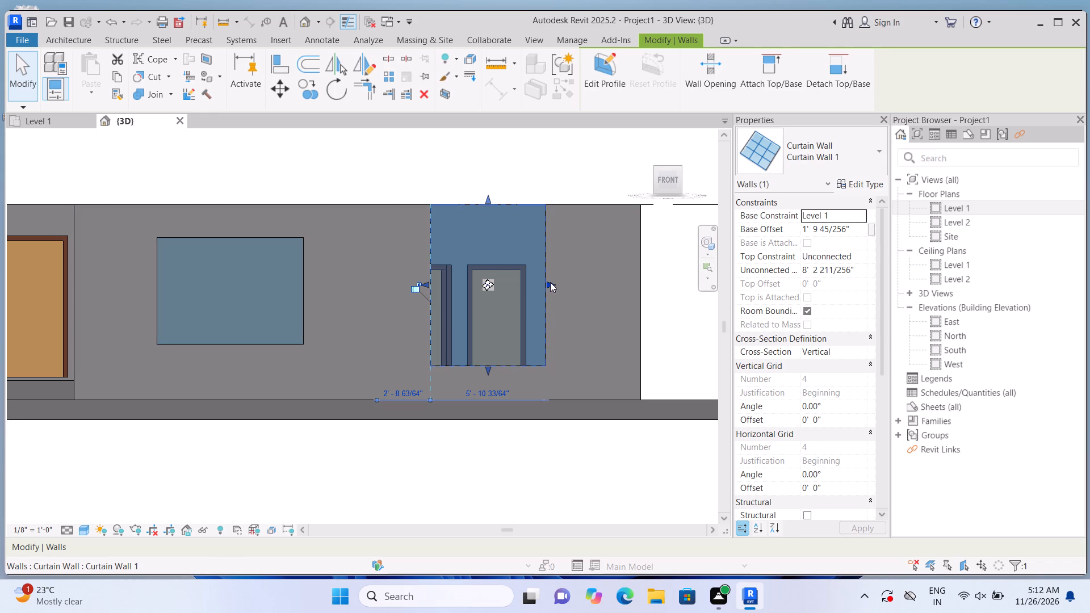
drag(550, 282, 562, 285)
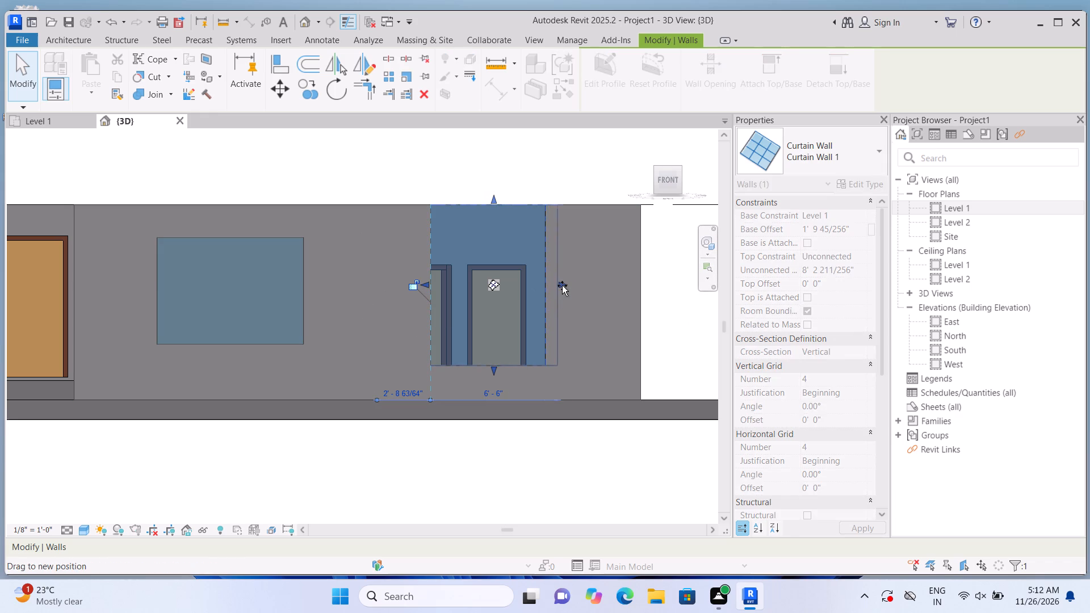
drag(562, 285, 568, 285)
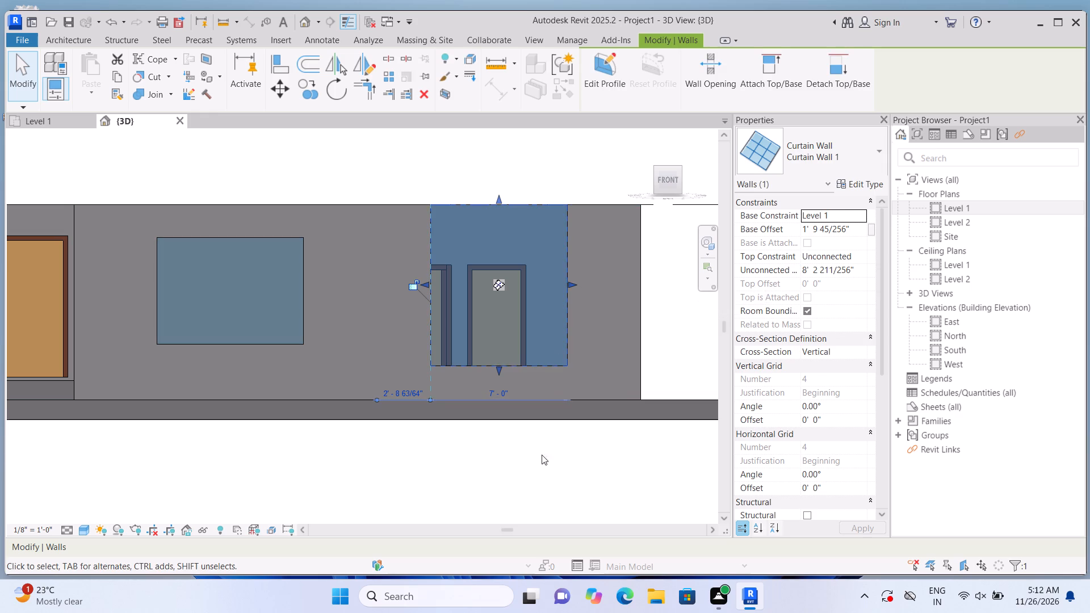
click(527, 486)
Lower the top of the 7'-0" east curtain wall to about 6'-6" high, level with the neighbouring 7'-6" window's top.
click(491, 333)
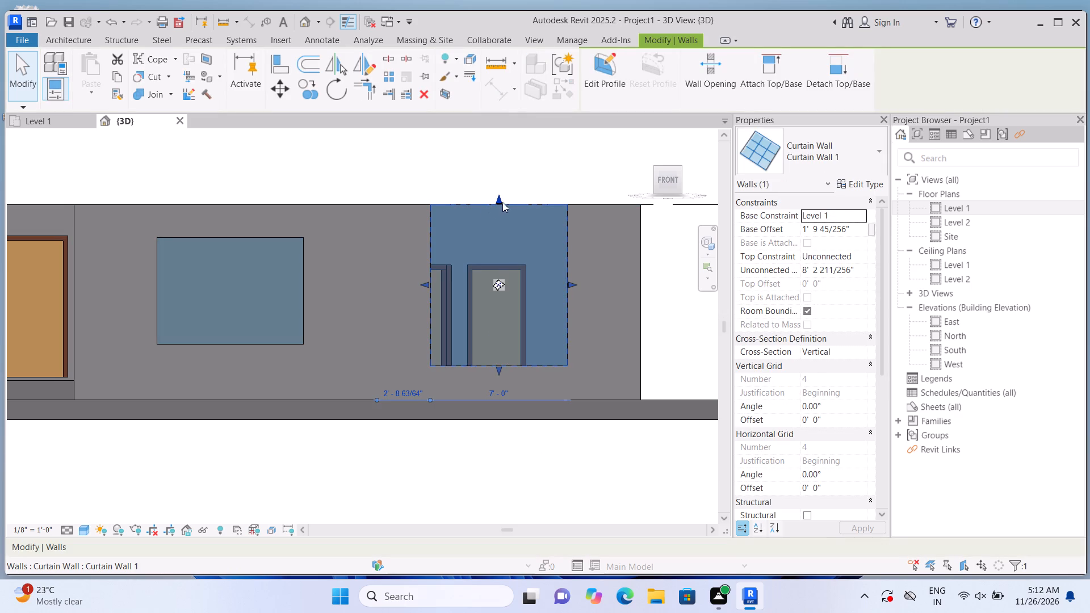
drag(500, 195, 501, 243)
click(501, 243)
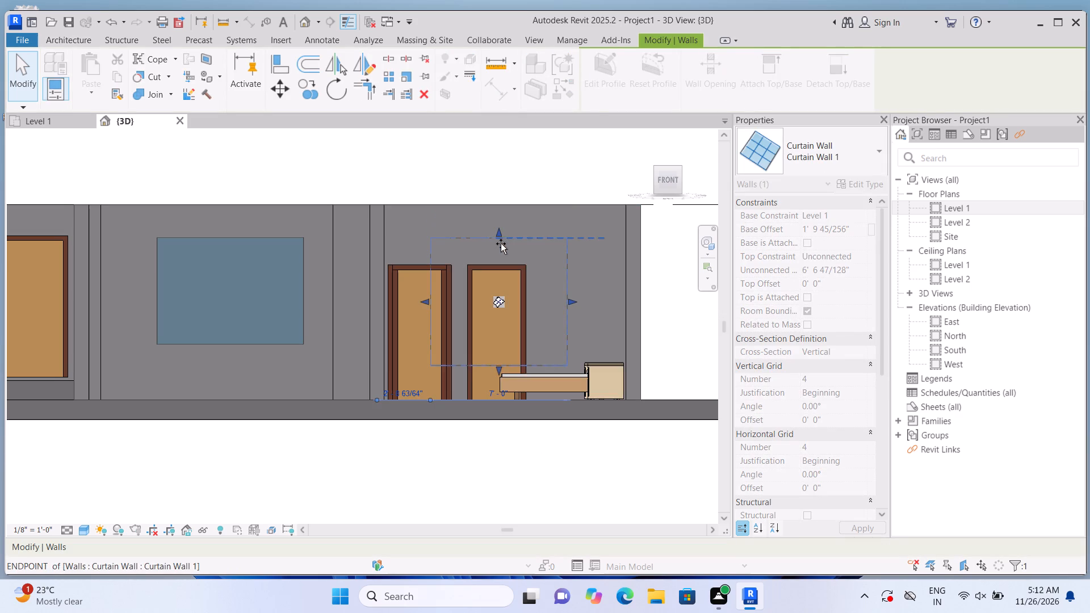
click(500, 174)
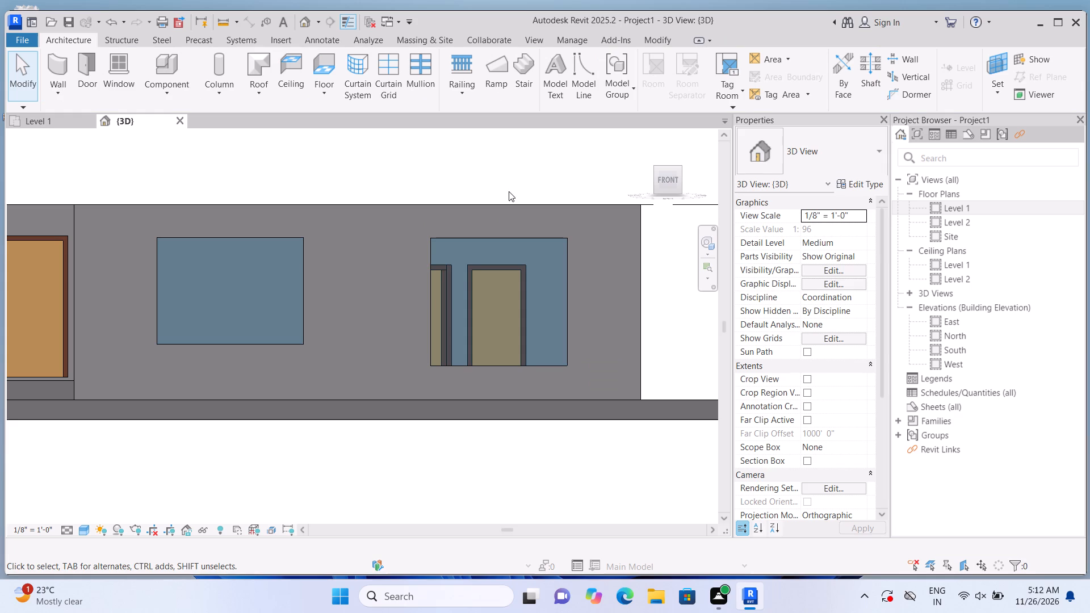
Divide the 7'-6" front curtain wall into three 2'-6" bays with two full-height vertical curtain grid lines.
scroll(509, 196, up, 3)
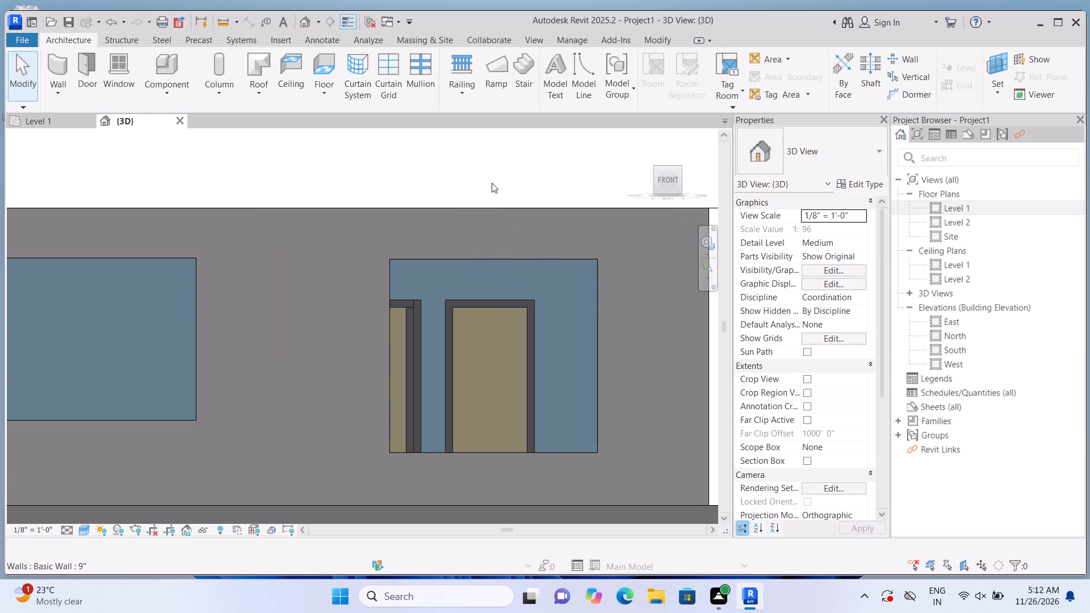
scroll(480, 163, down, 4)
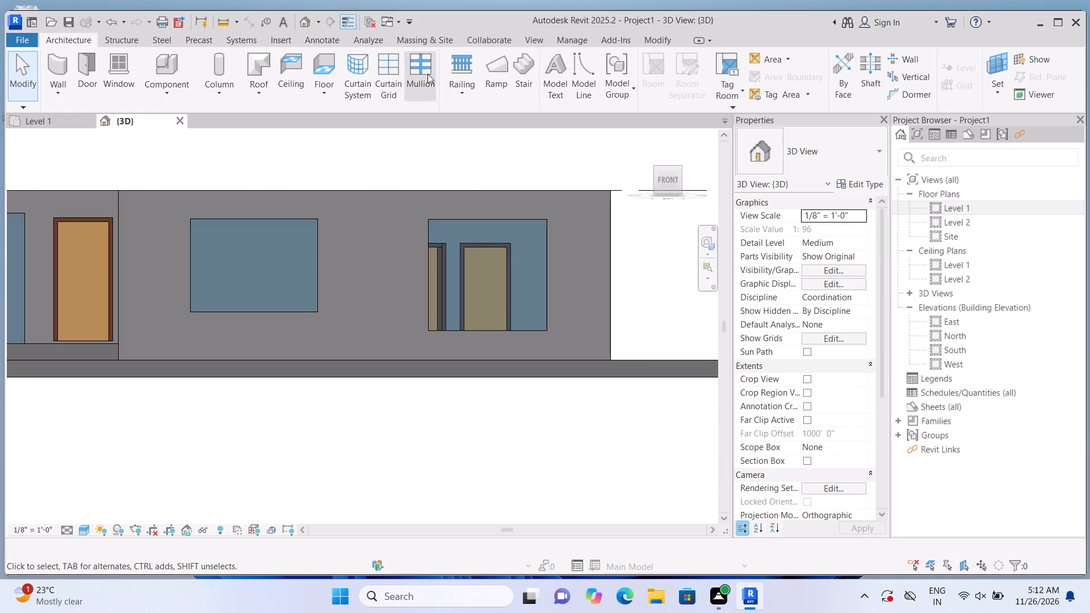
click(377, 88)
scroll(202, 233, up, 1)
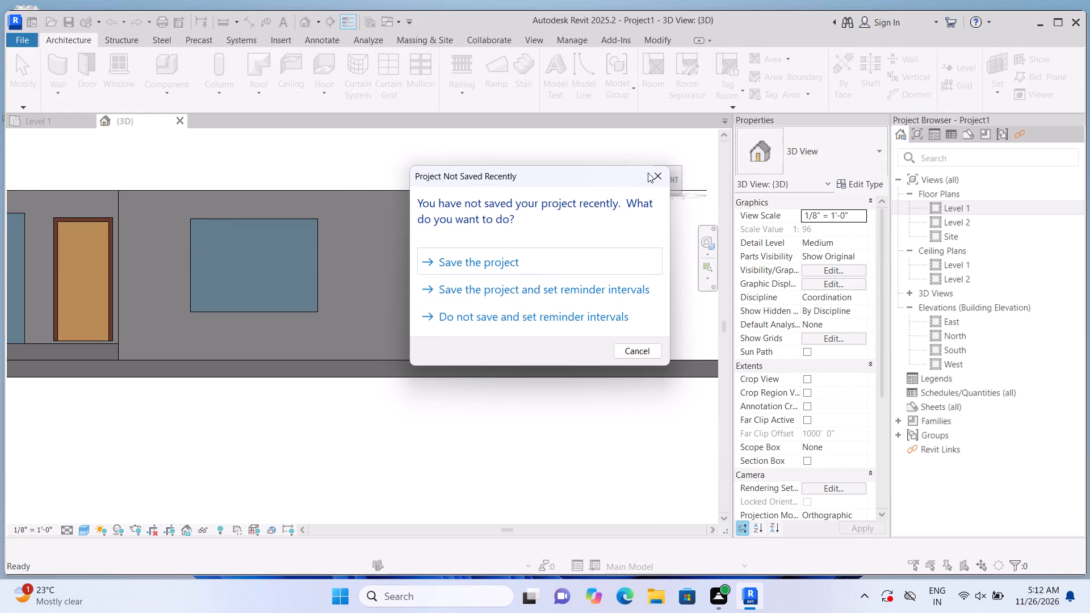
click(649, 173)
scroll(189, 233, up, 3)
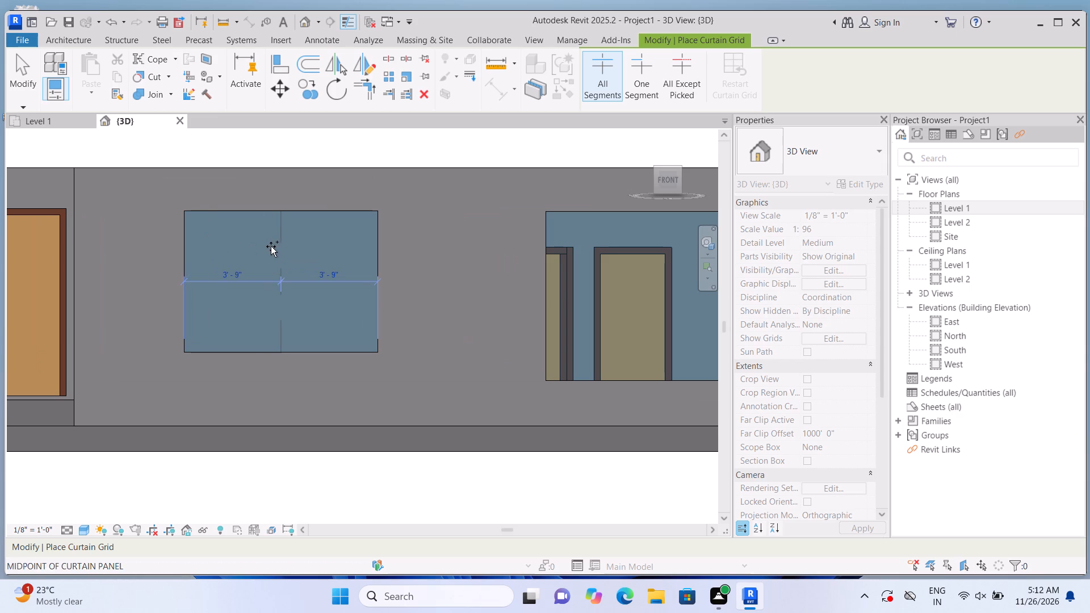
scroll(244, 250, up, 2)
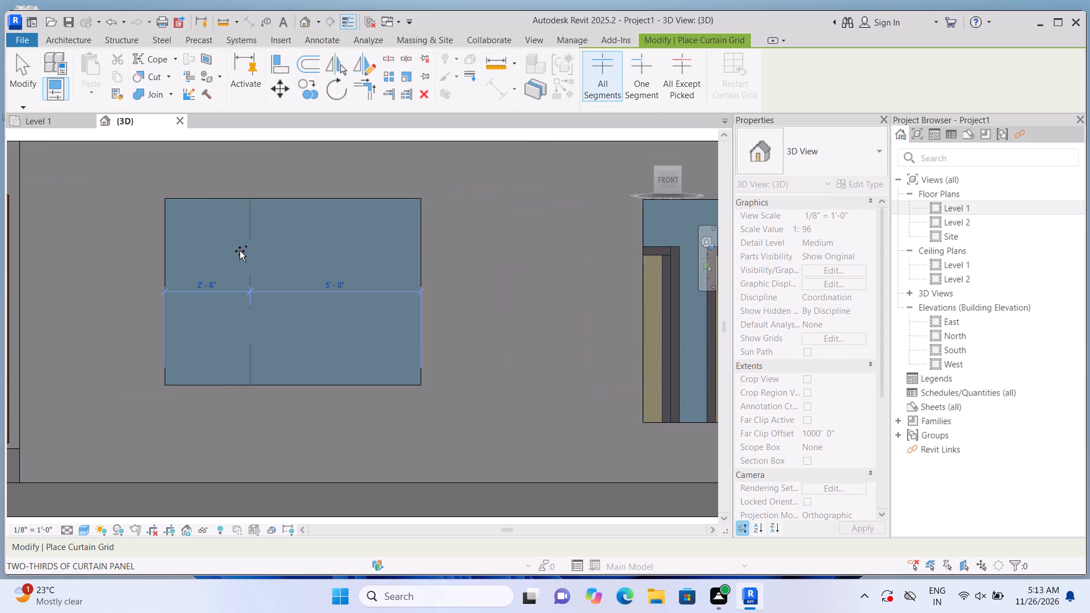
click(240, 251)
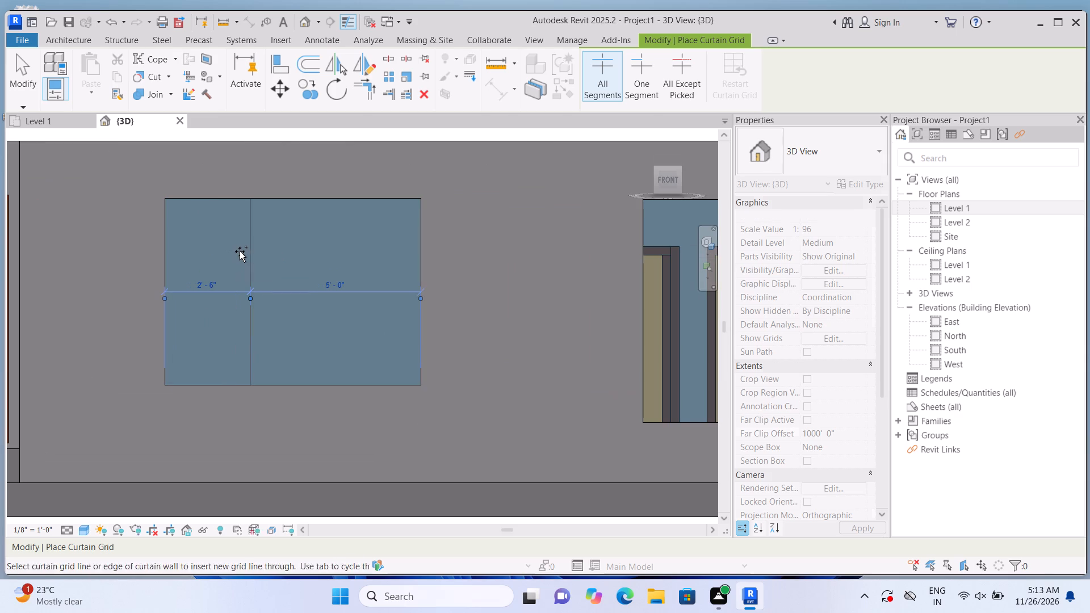
click(329, 248)
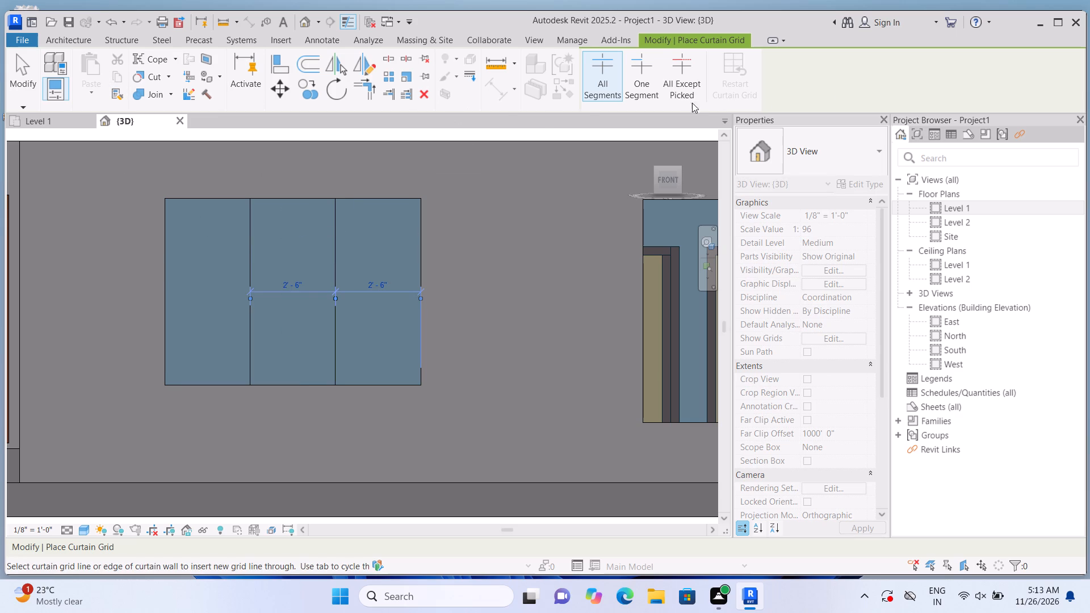
Add one-segment horizontal grid lines to the 7'-6" window: the middle bay at mid-height, both side bays about 3" higher.
click(653, 90)
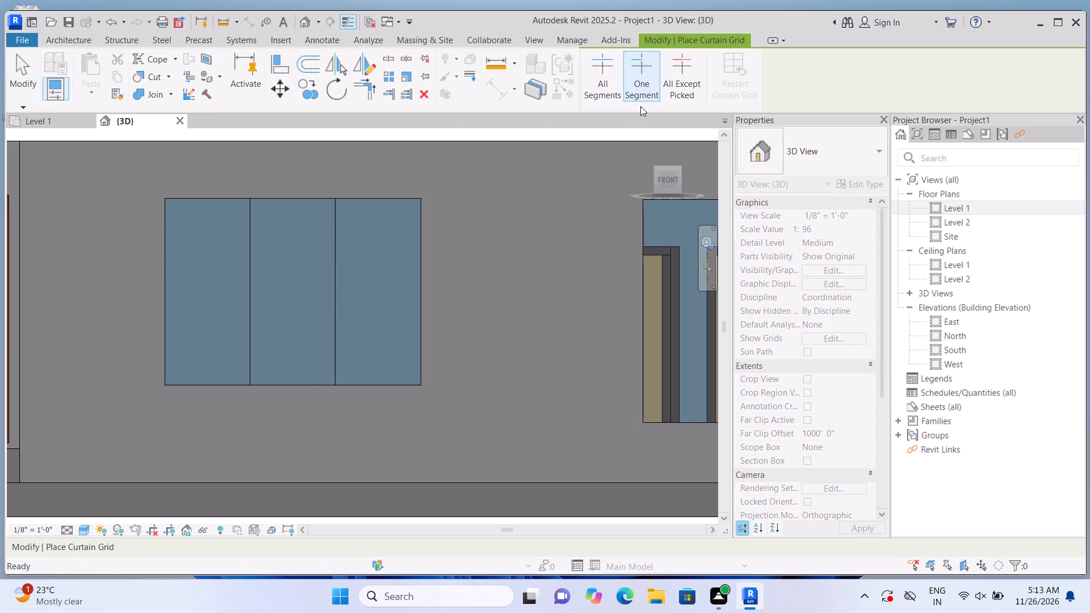
scroll(293, 299, up, 2)
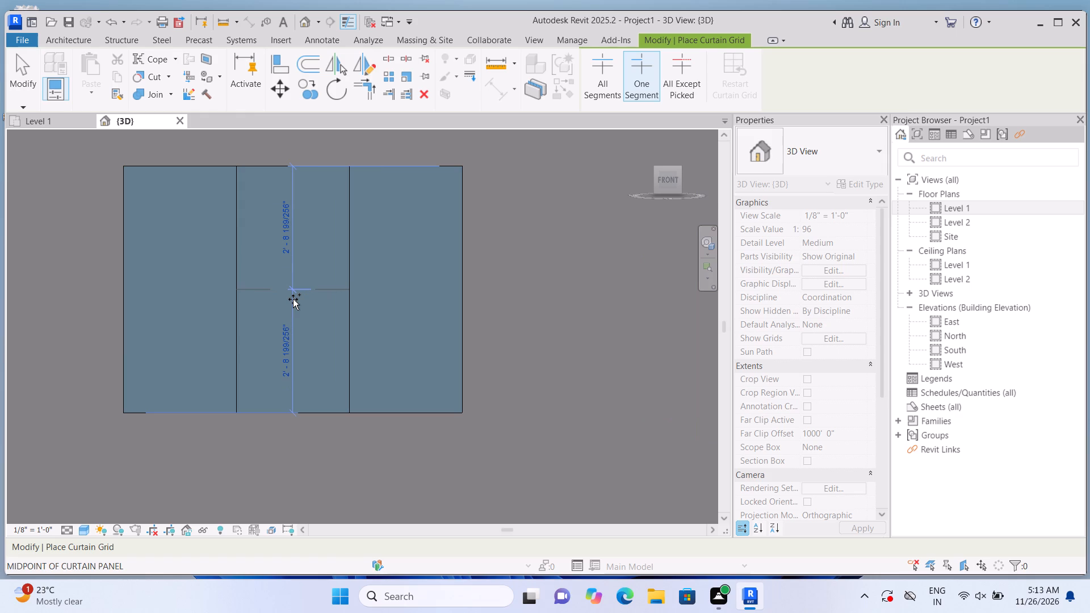
click(293, 299)
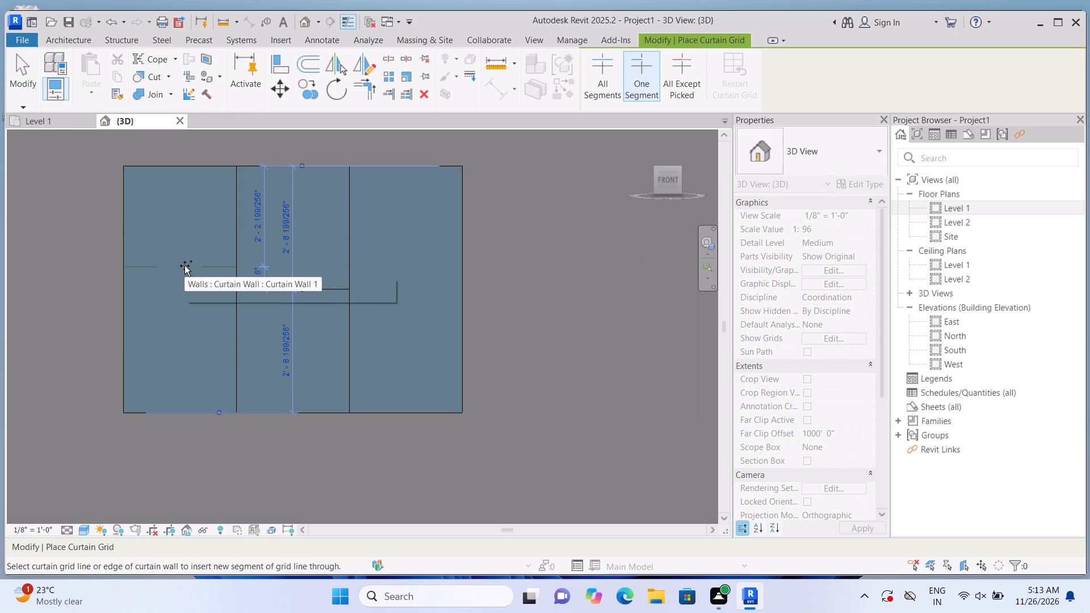
key(Escape)
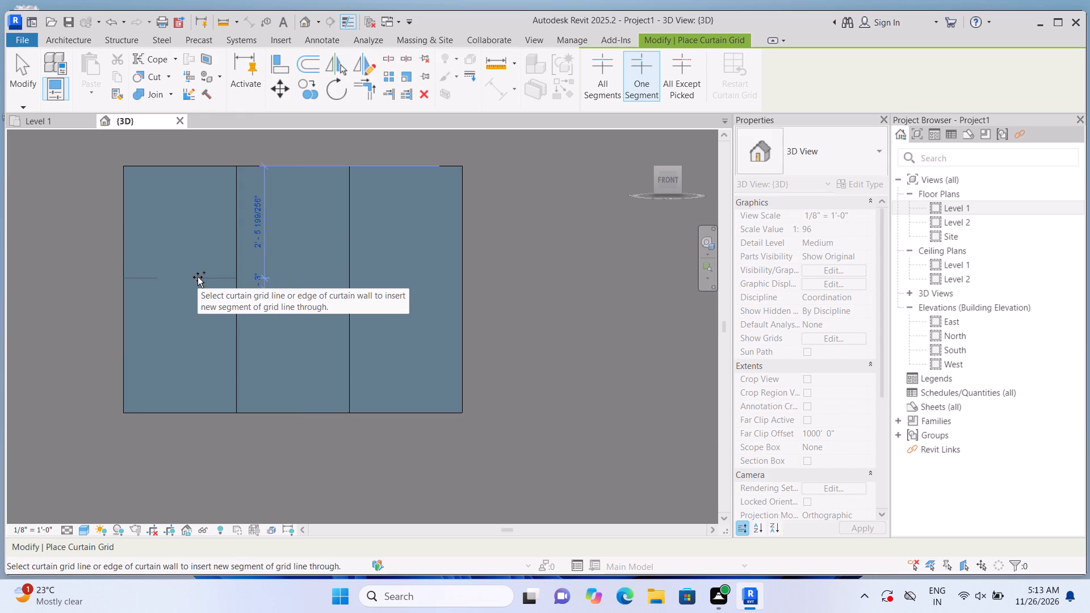
click(198, 277)
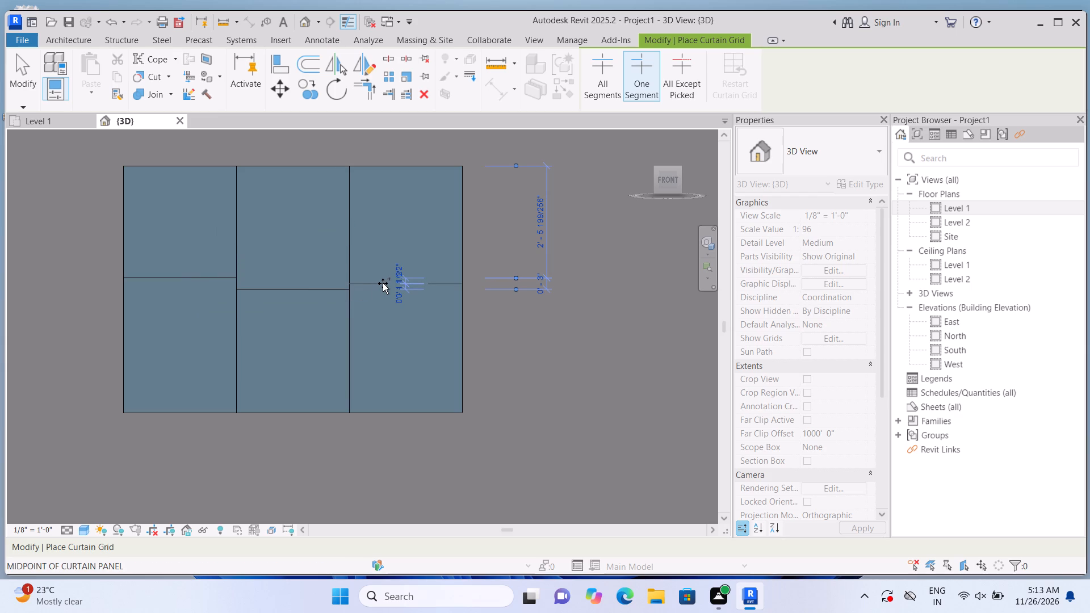
click(383, 283)
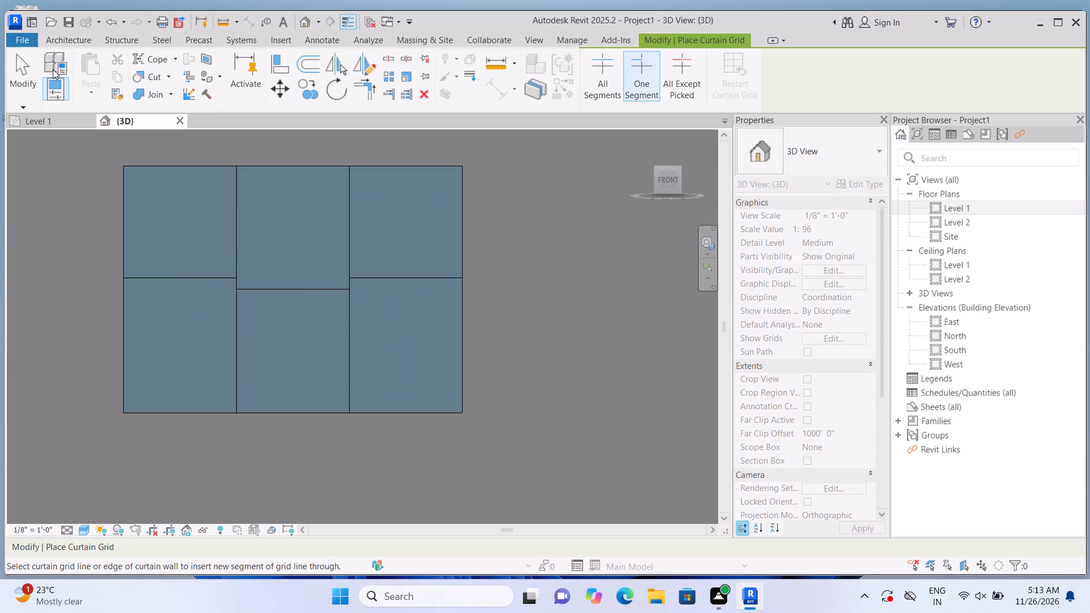
Place 2.5" x 5" rectangular mullions on all interior grid lines and all four edges of the 7'-6" window.
click(79, 38)
click(431, 86)
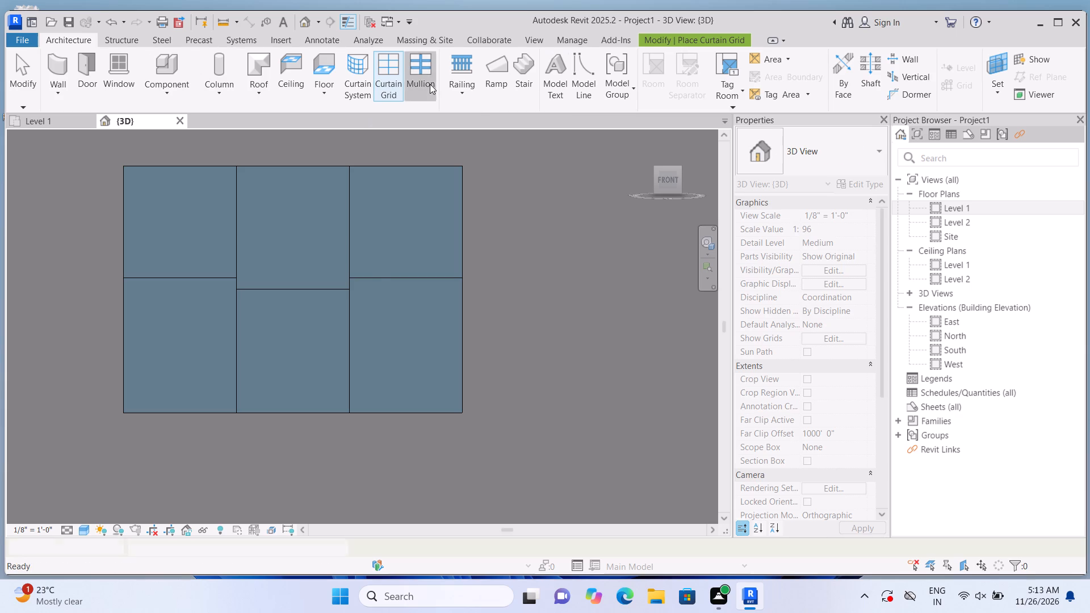
click(371, 266)
click(359, 221)
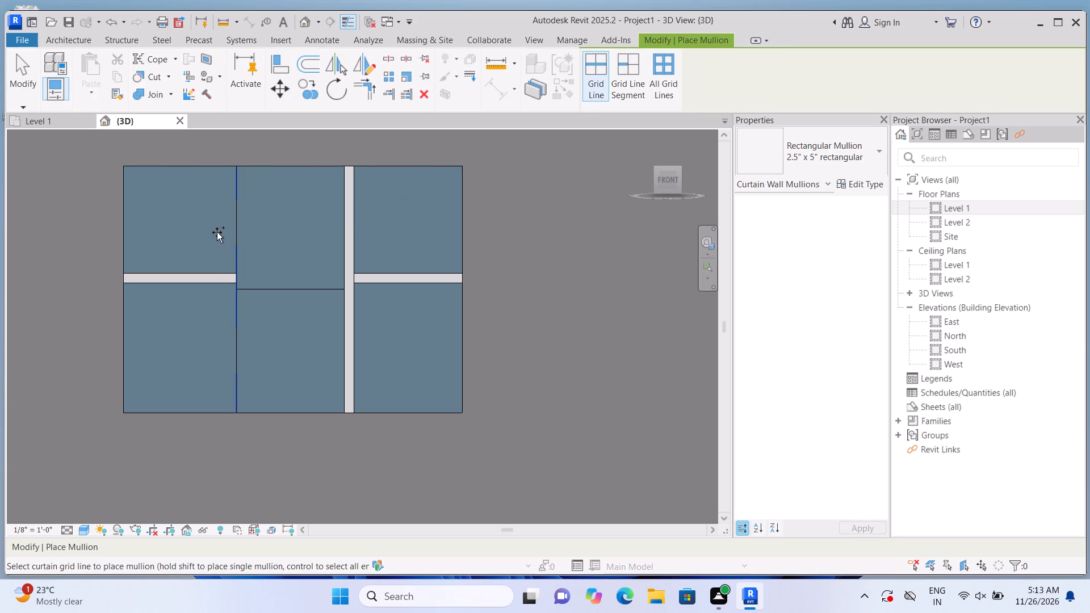
click(234, 228)
click(278, 293)
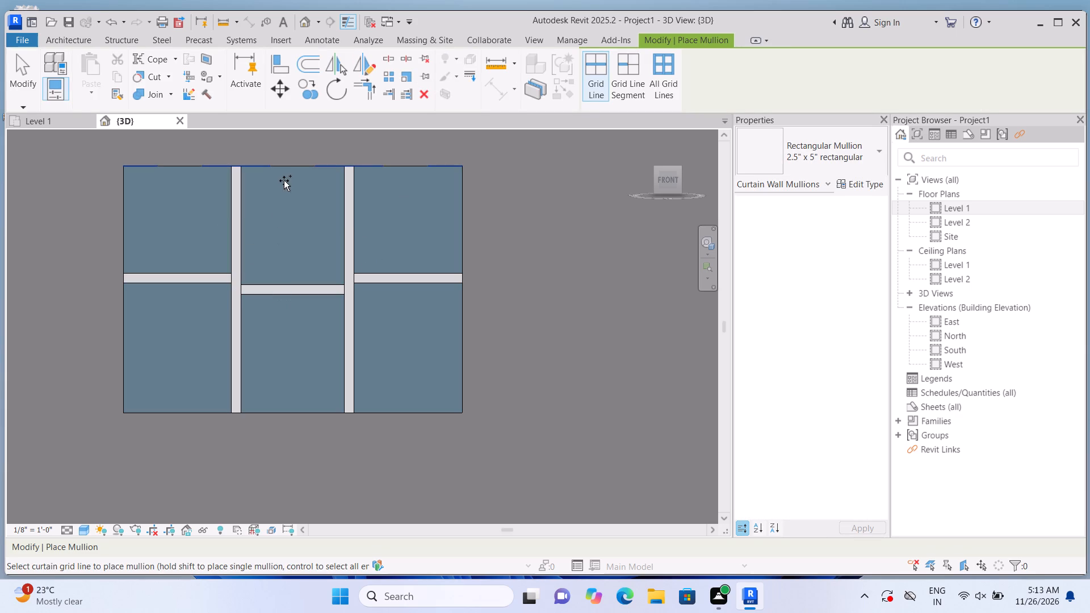
click(284, 173)
click(270, 409)
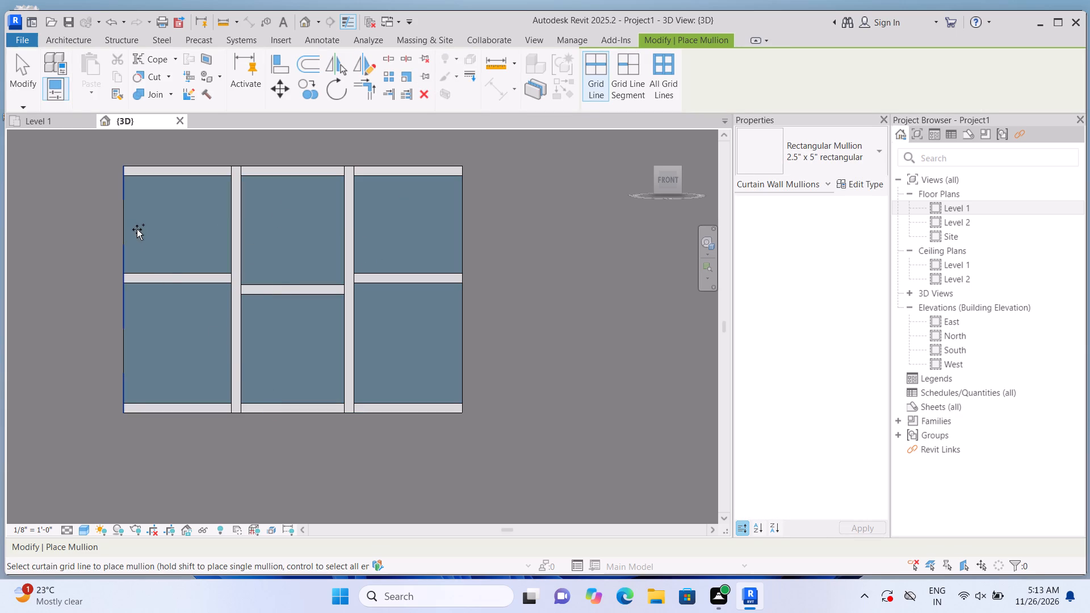
click(136, 228)
click(458, 257)
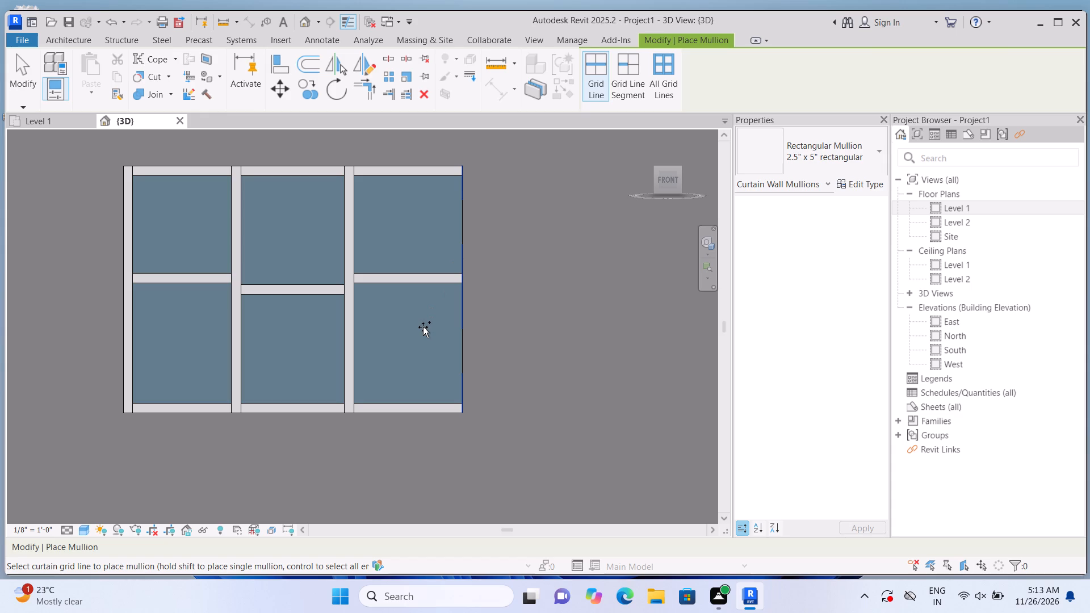
key(Escape)
Divide the 7'-0" east curtain wall into three 2'-4" bays with two full-height vertical curtain grid lines.
middle_drag(483, 338, 33, 329)
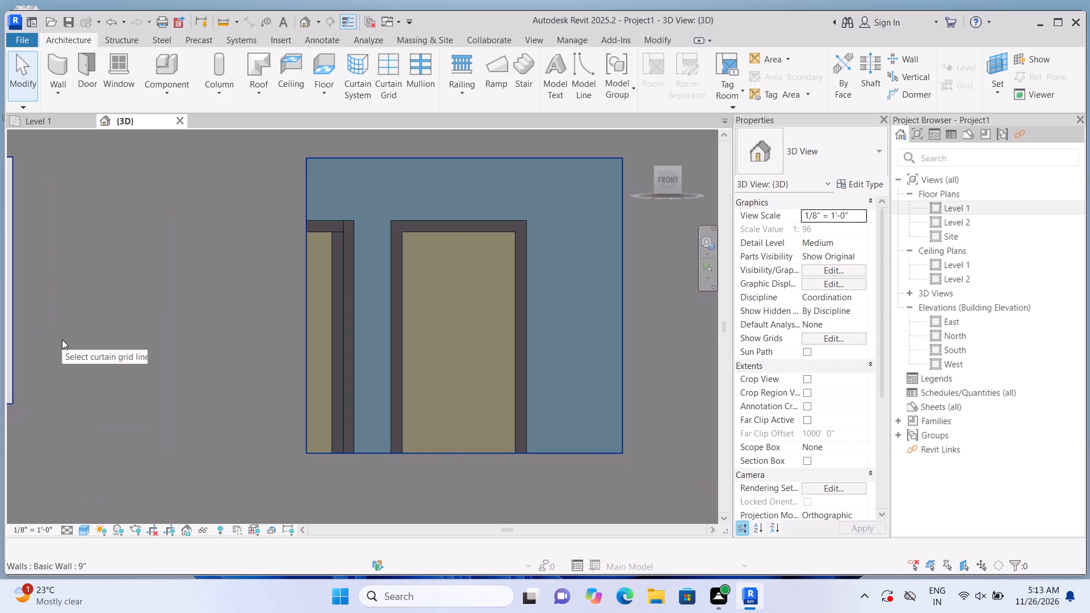
scroll(548, 387, down, 2)
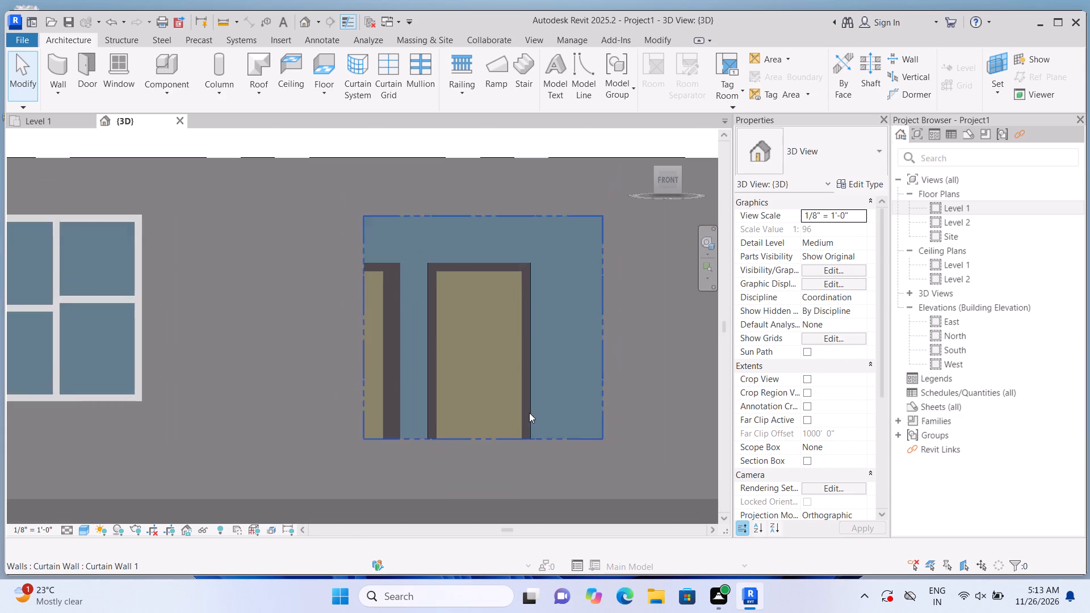
scroll(529, 413, down, 2)
scroll(617, 414, down, 1)
scroll(619, 409, up, 2)
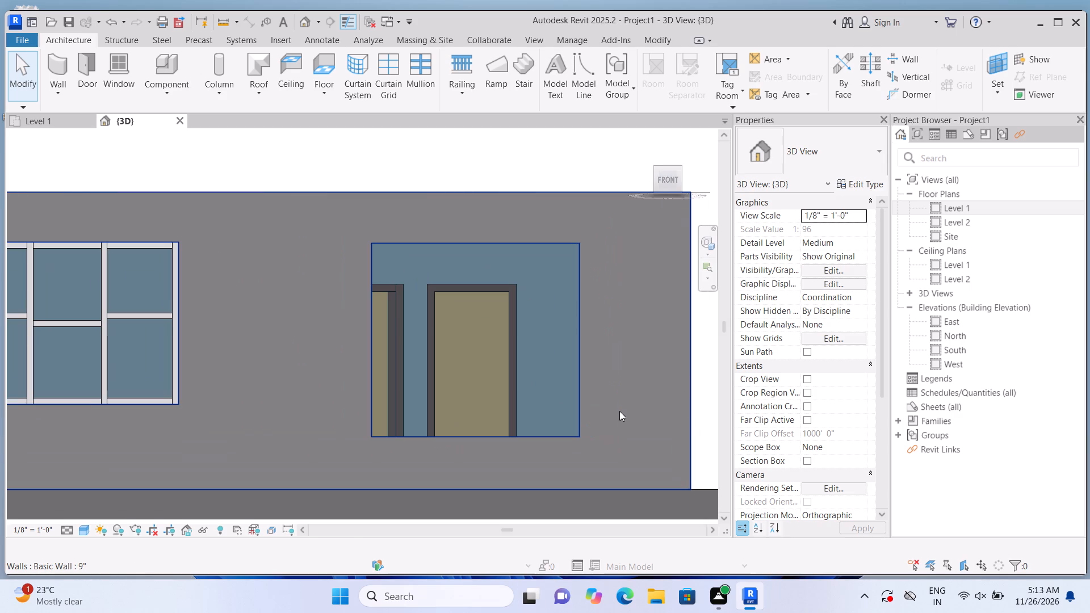
scroll(619, 411, up, 1)
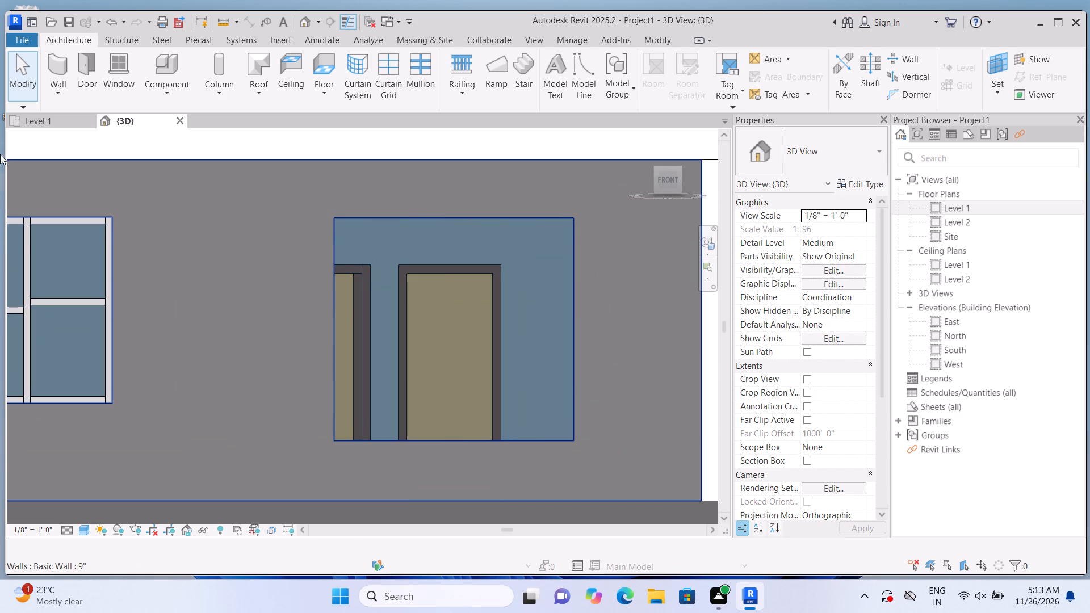
click(387, 79)
scroll(412, 234, up, 1)
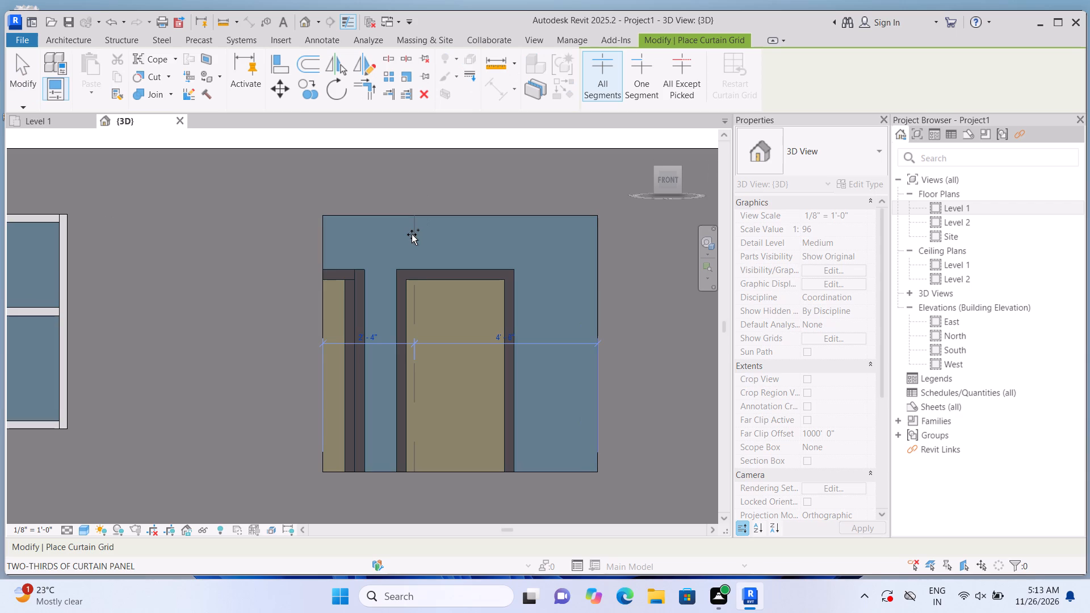
click(412, 234)
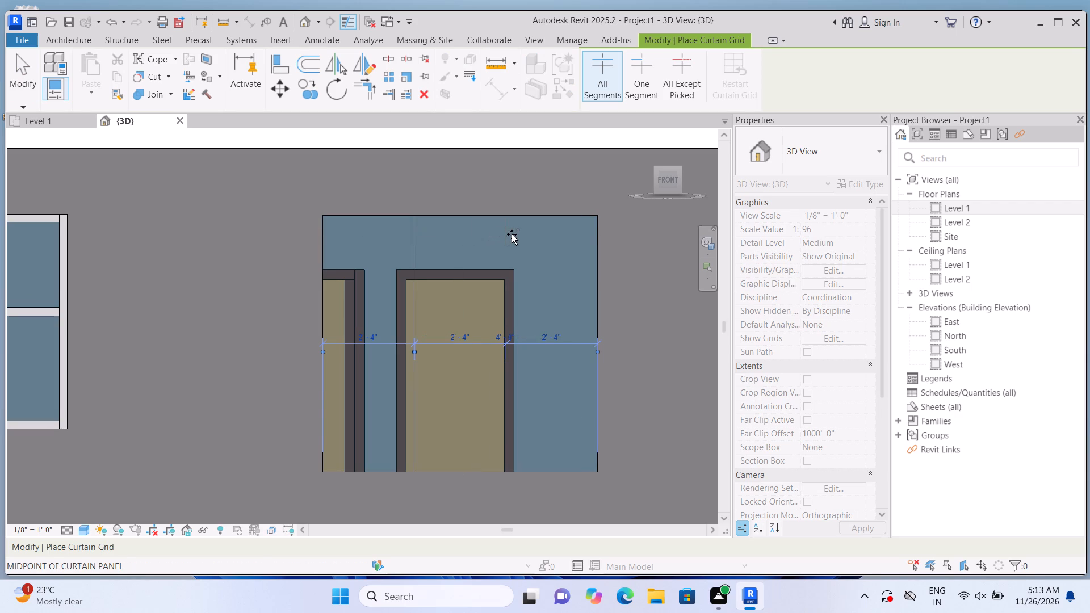
click(512, 234)
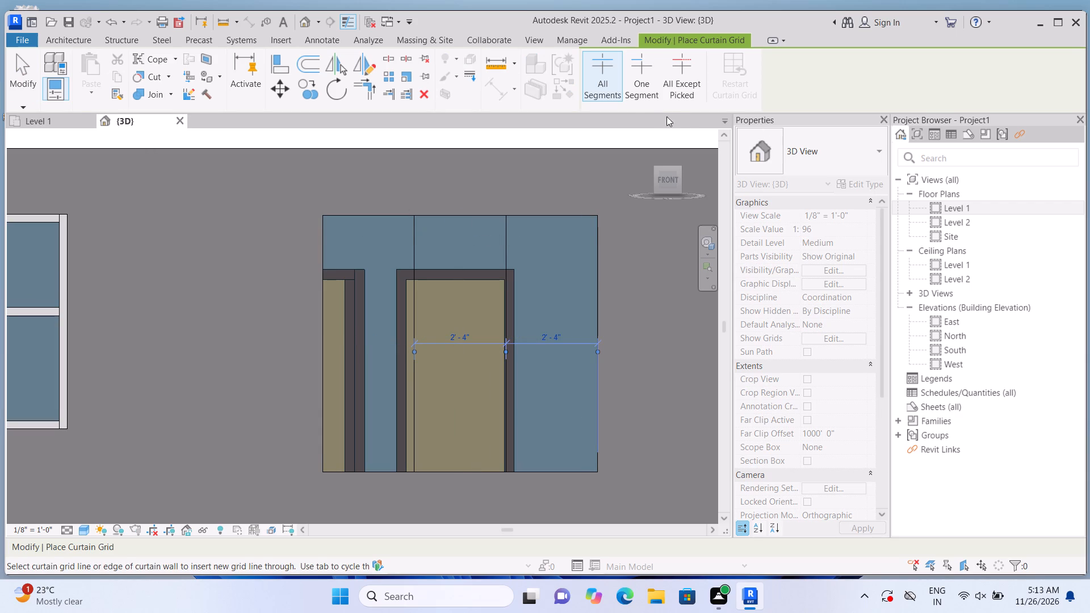
Add one-segment horizontal grid lines to the 7'-0" window: the middle bay at mid-height, the west bay about 2" higher.
click(635, 92)
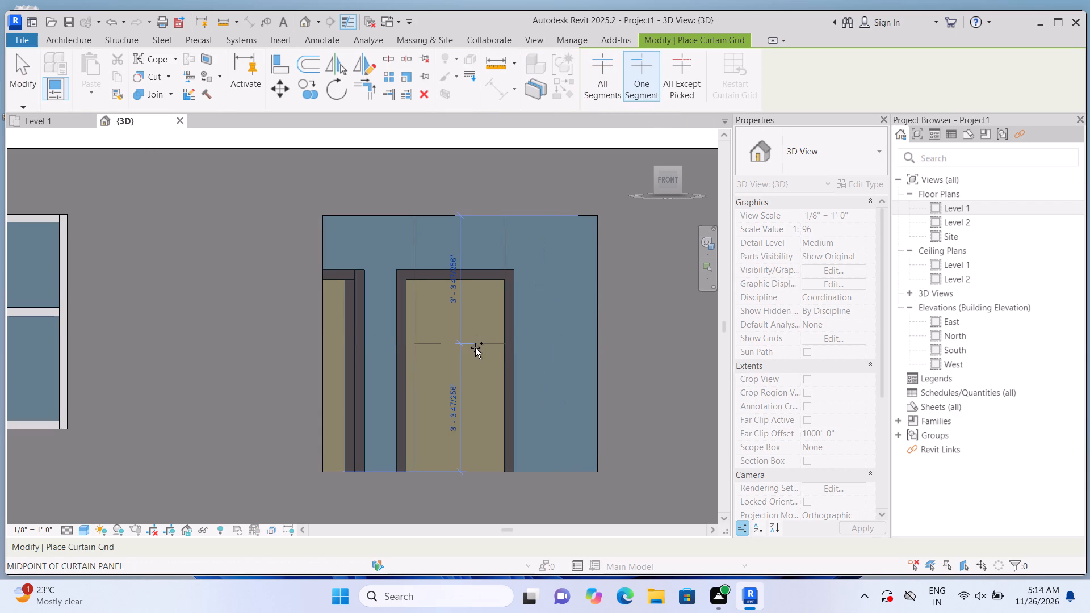
click(475, 348)
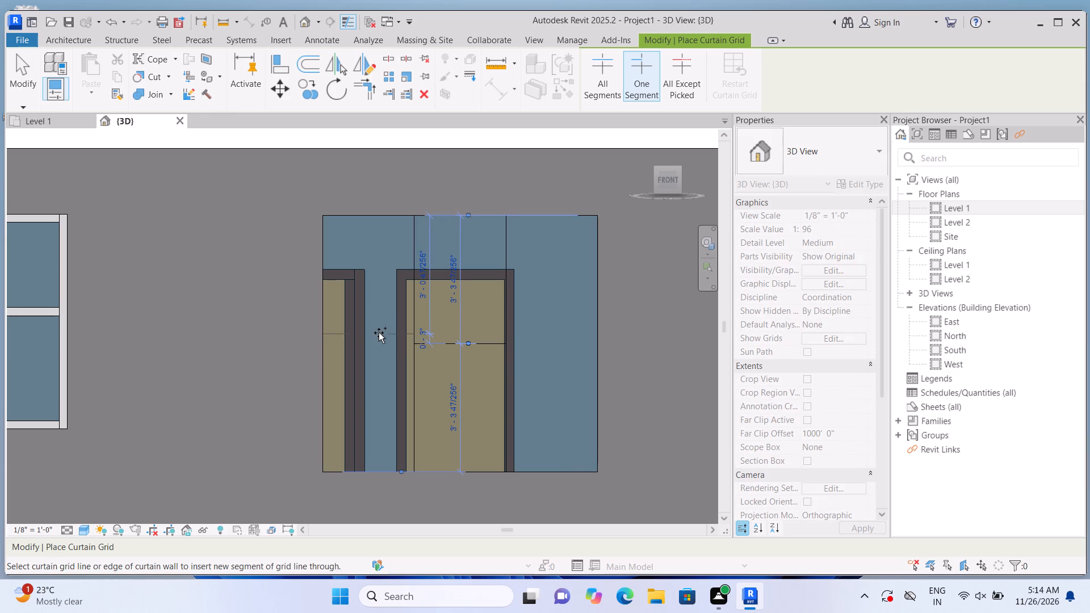
key(Escape)
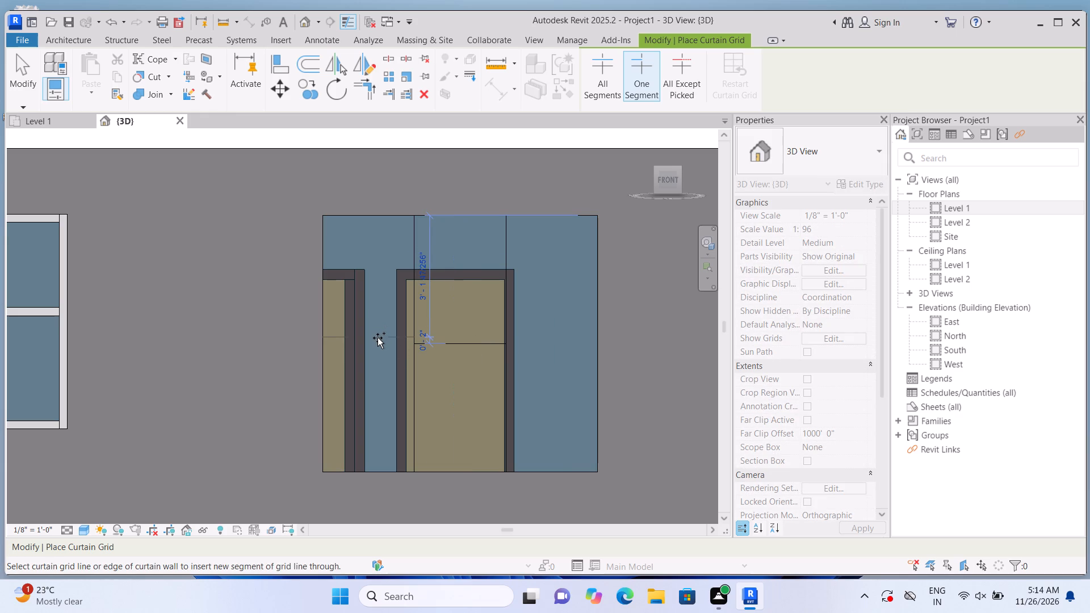
click(378, 338)
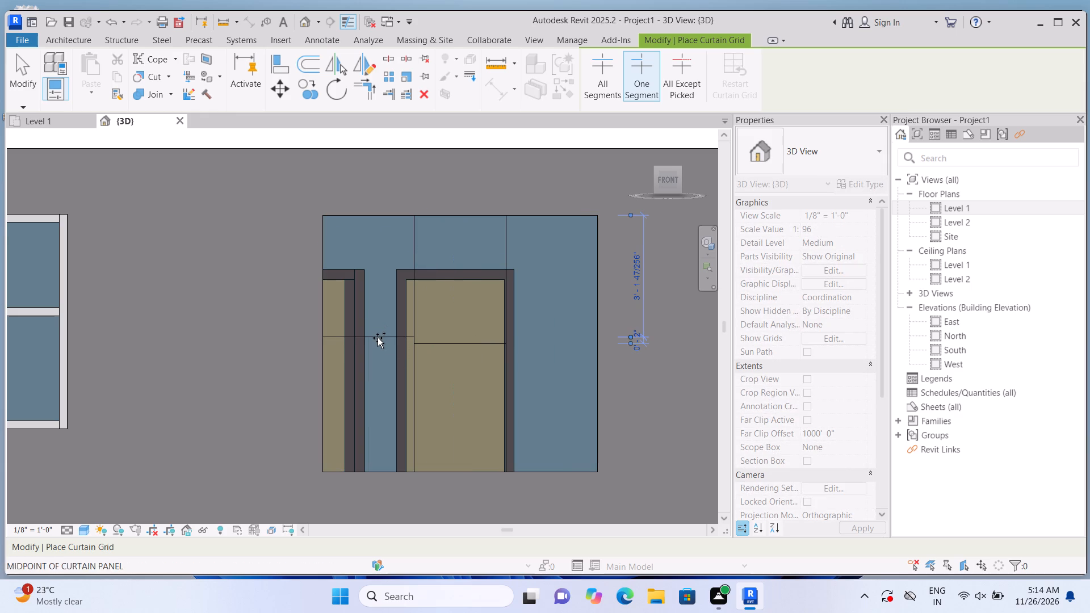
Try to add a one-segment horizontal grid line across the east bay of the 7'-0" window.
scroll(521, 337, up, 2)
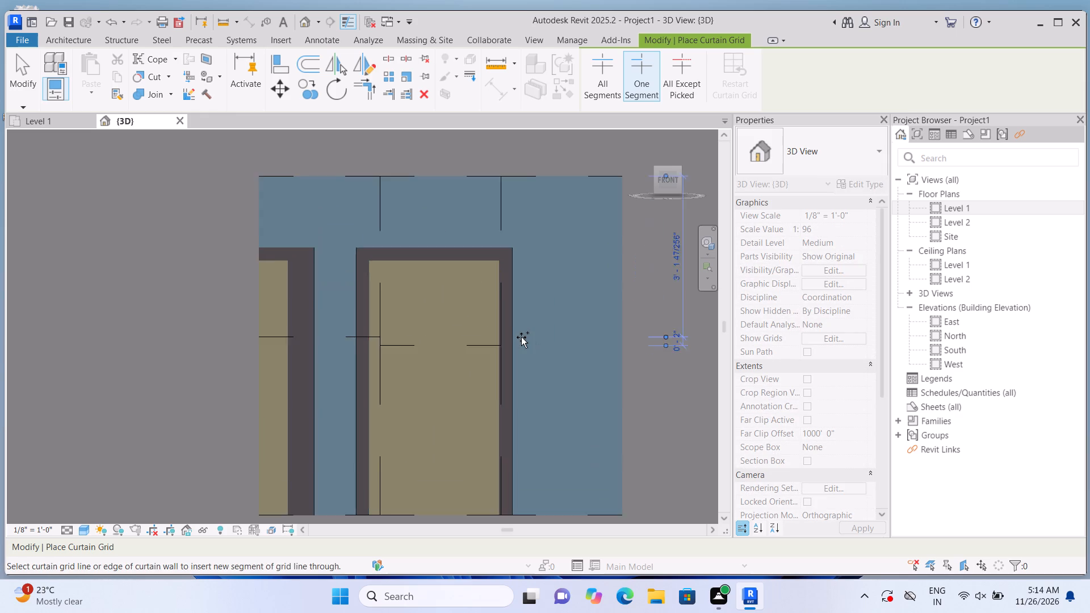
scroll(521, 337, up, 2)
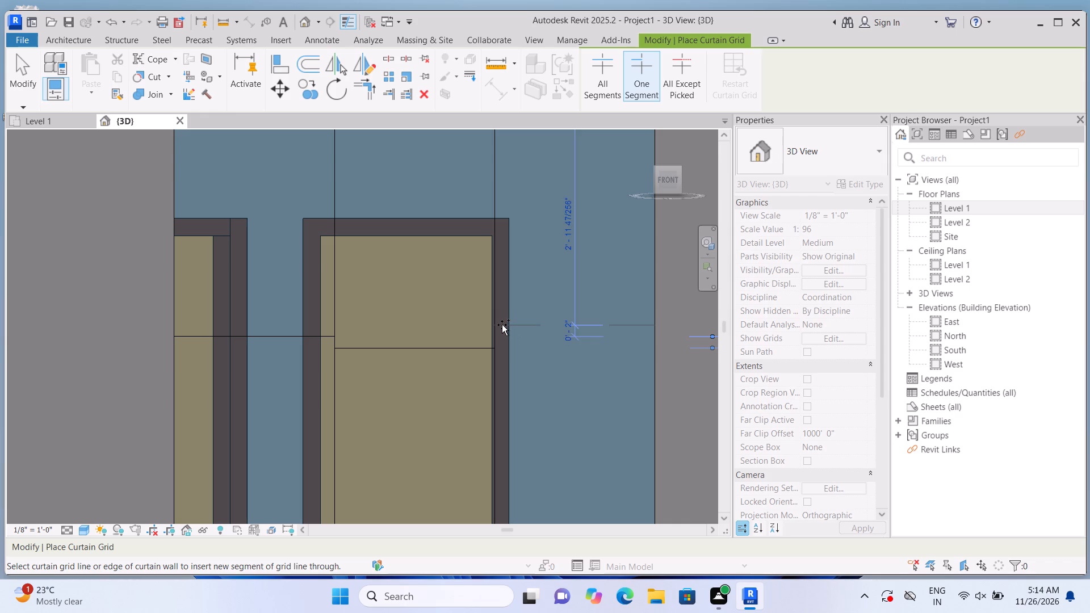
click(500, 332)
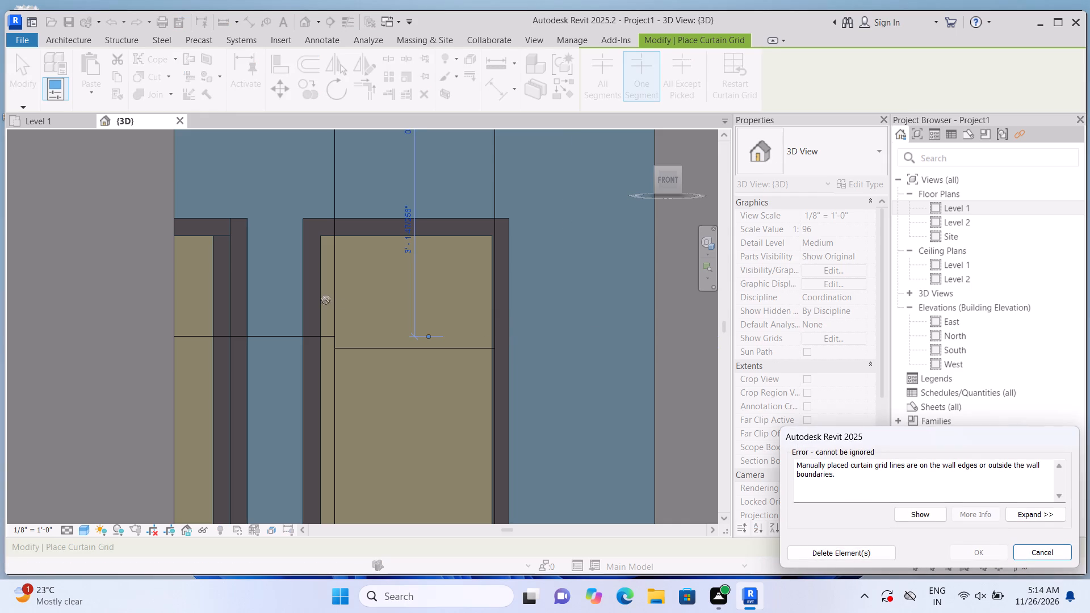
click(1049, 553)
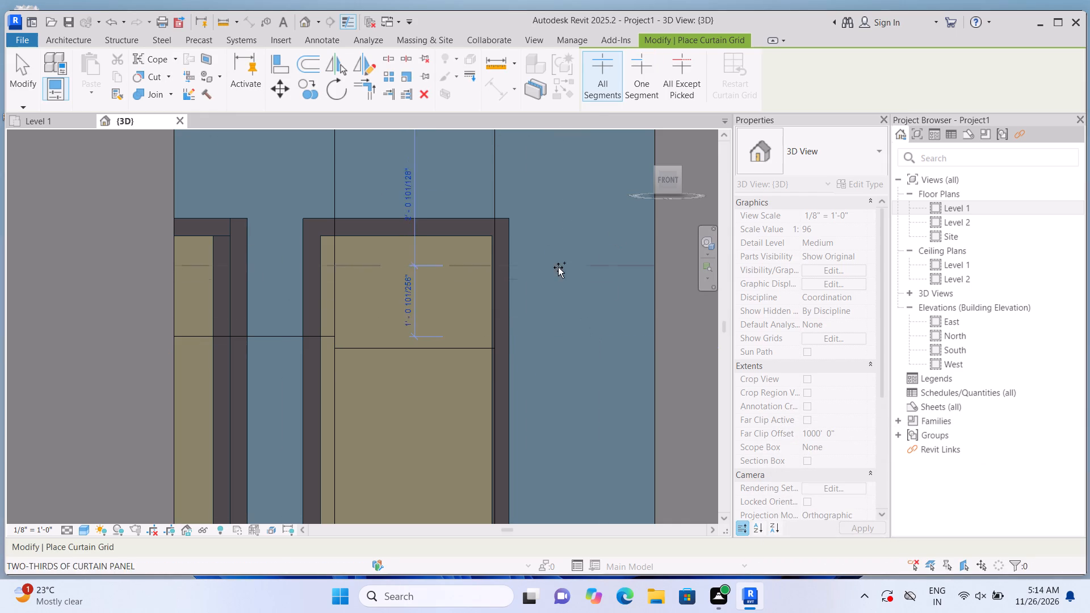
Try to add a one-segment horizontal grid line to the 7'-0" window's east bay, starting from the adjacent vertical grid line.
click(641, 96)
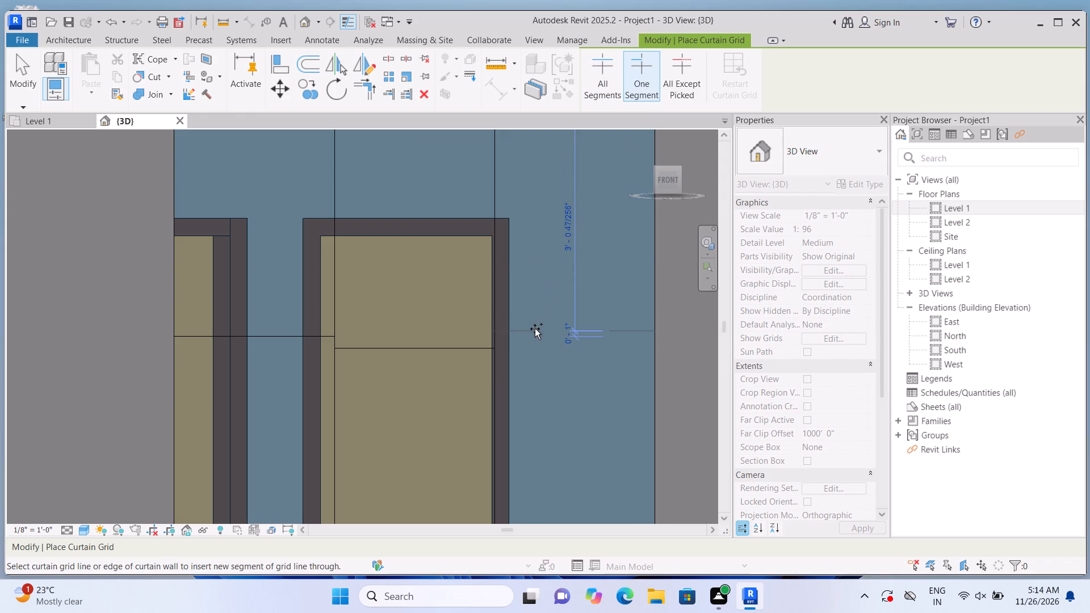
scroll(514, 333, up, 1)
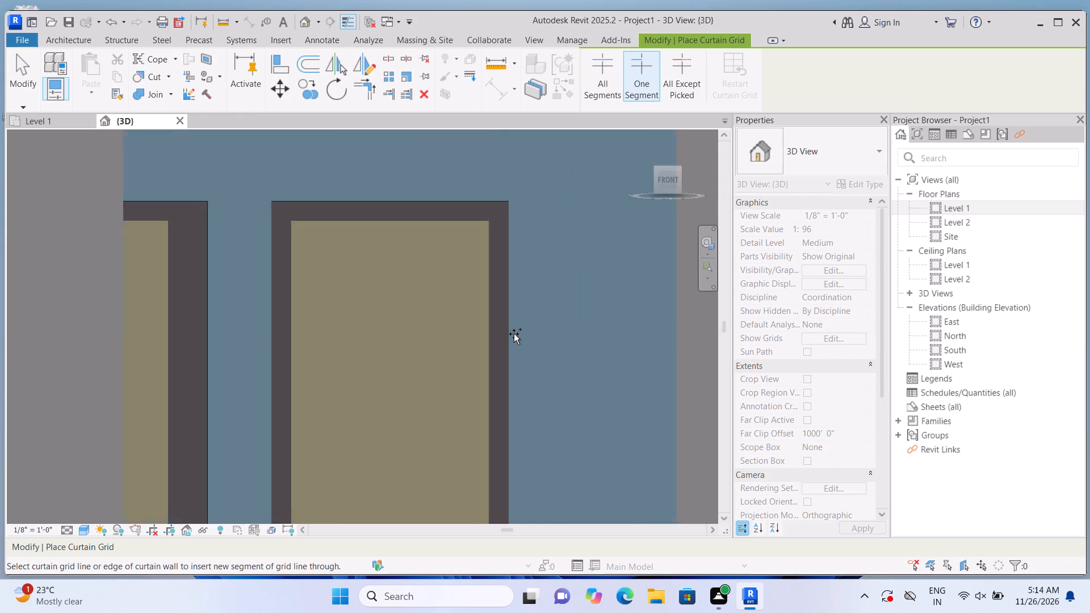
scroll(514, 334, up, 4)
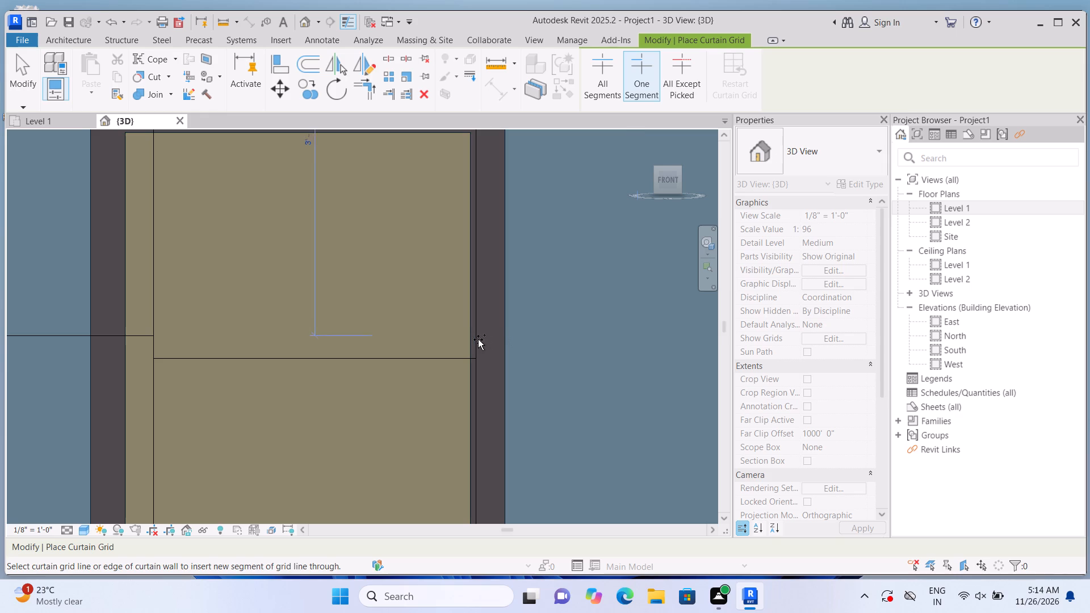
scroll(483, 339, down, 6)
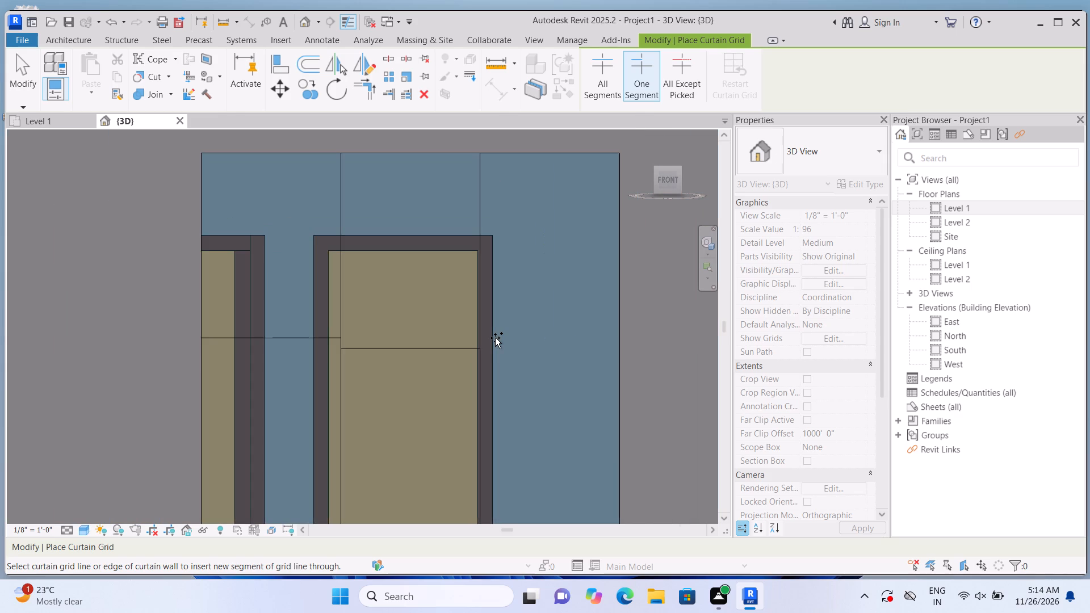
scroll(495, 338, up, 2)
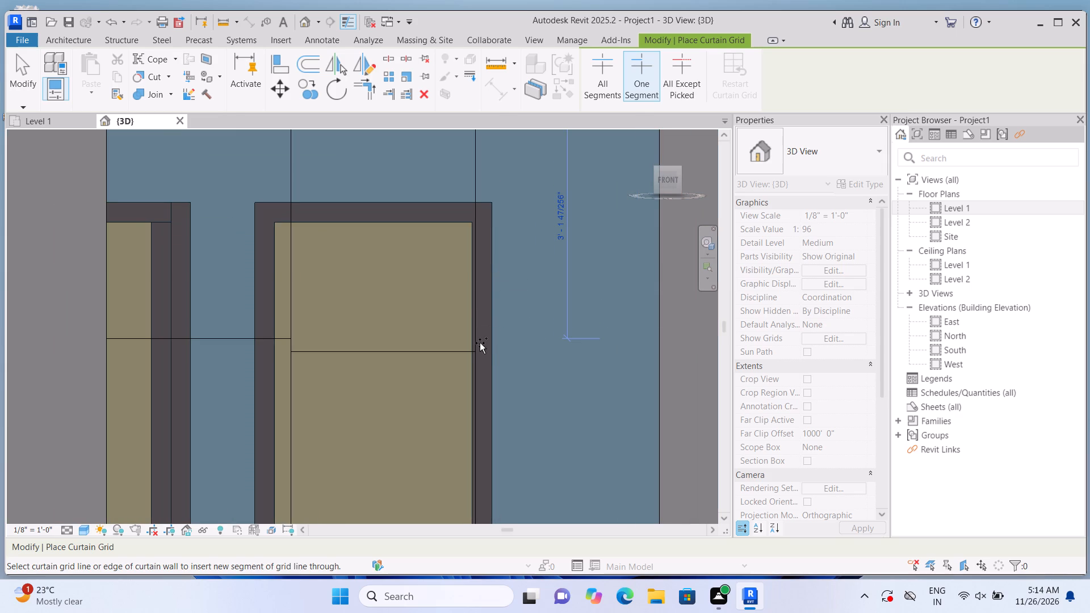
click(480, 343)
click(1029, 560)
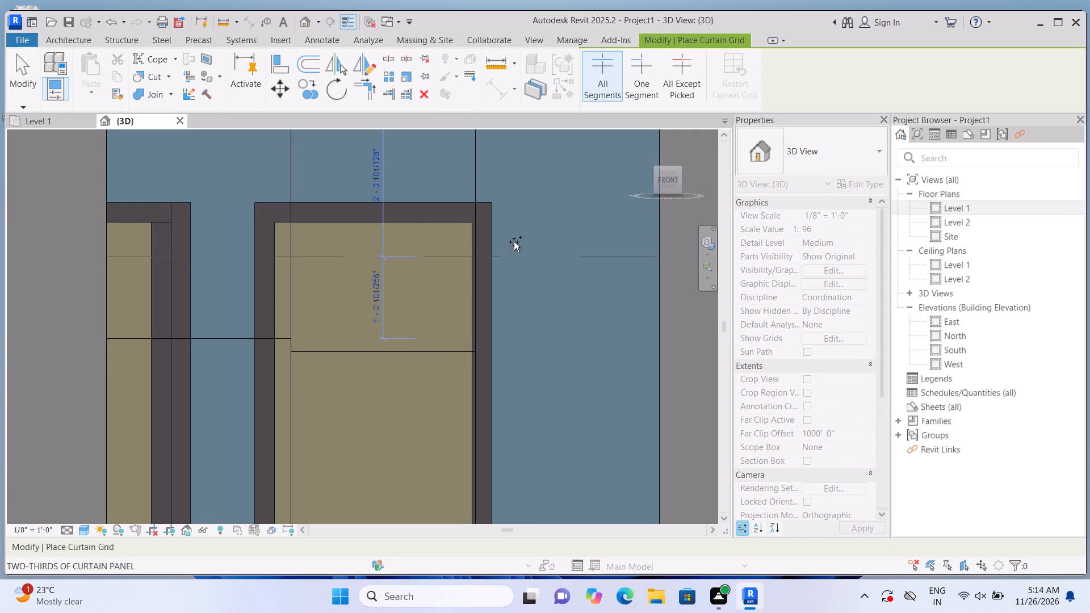
Add a one-segment horizontal grid line across the east bay of the 7'-0" window, level with the west bay's line.
click(637, 86)
scroll(585, 285, up, 2)
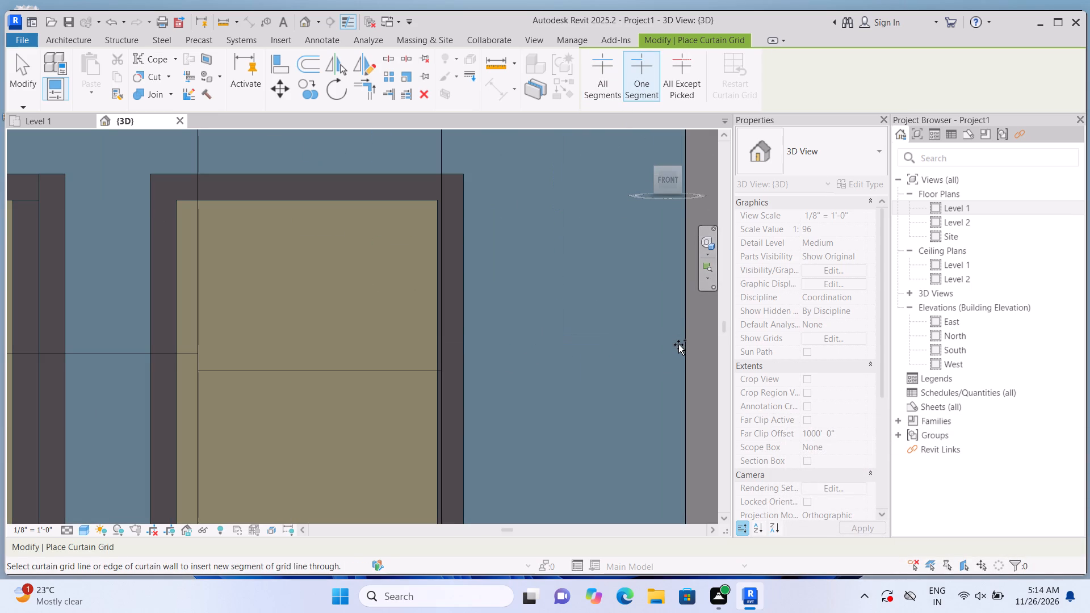
scroll(681, 356, up, 3)
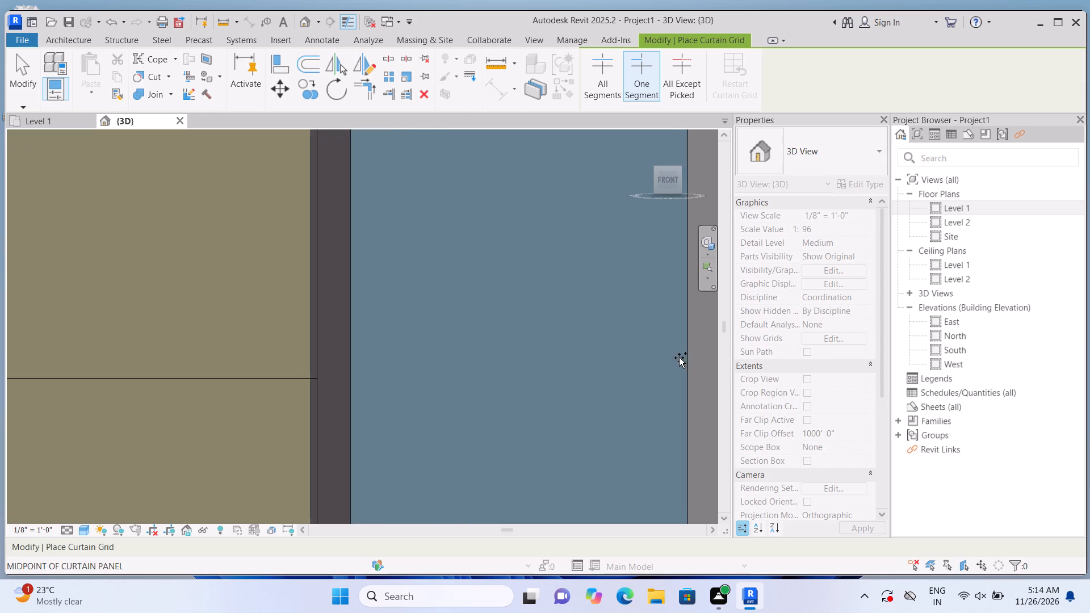
scroll(671, 343, down, 5)
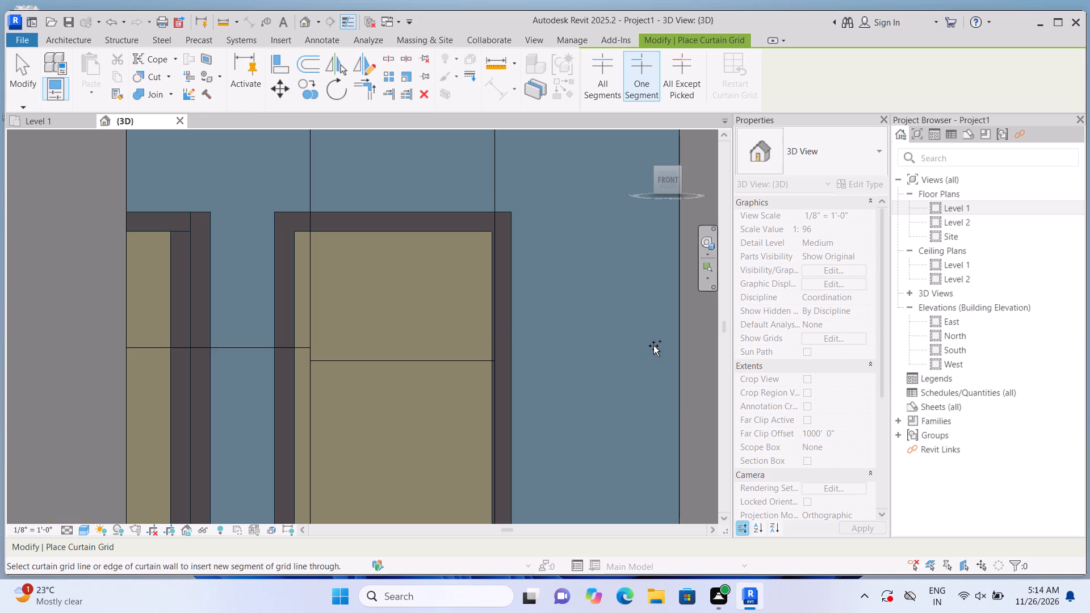
scroll(653, 346, up, 3)
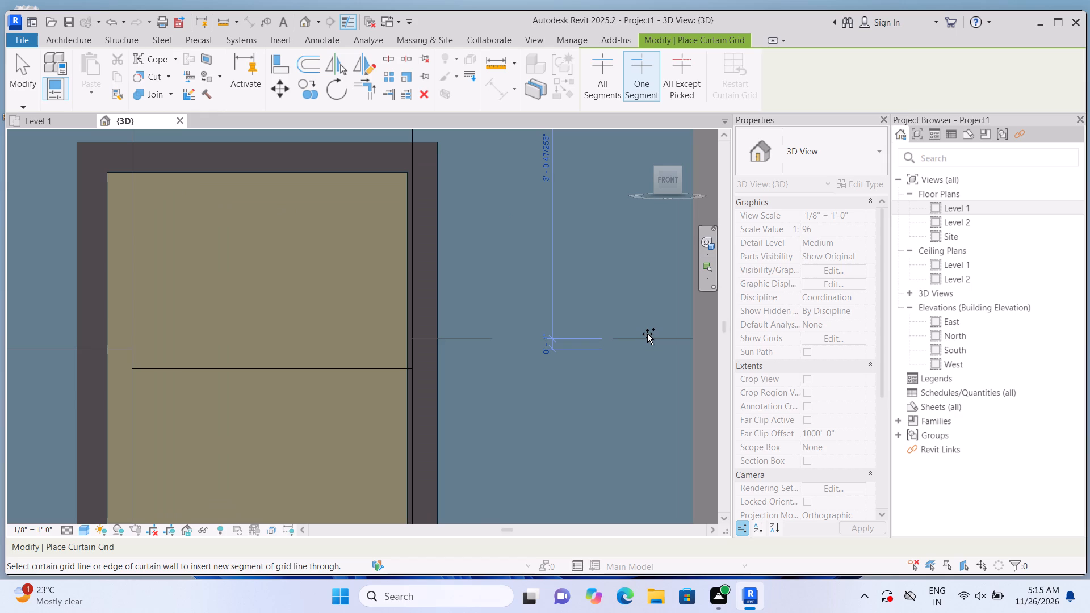
click(647, 334)
Place 2.5" x 5" rectangular mullions on all vertical and horizontal interior grid lines of the 7'-0" window.
scroll(647, 334, down, 2)
scroll(235, 228, down, 1)
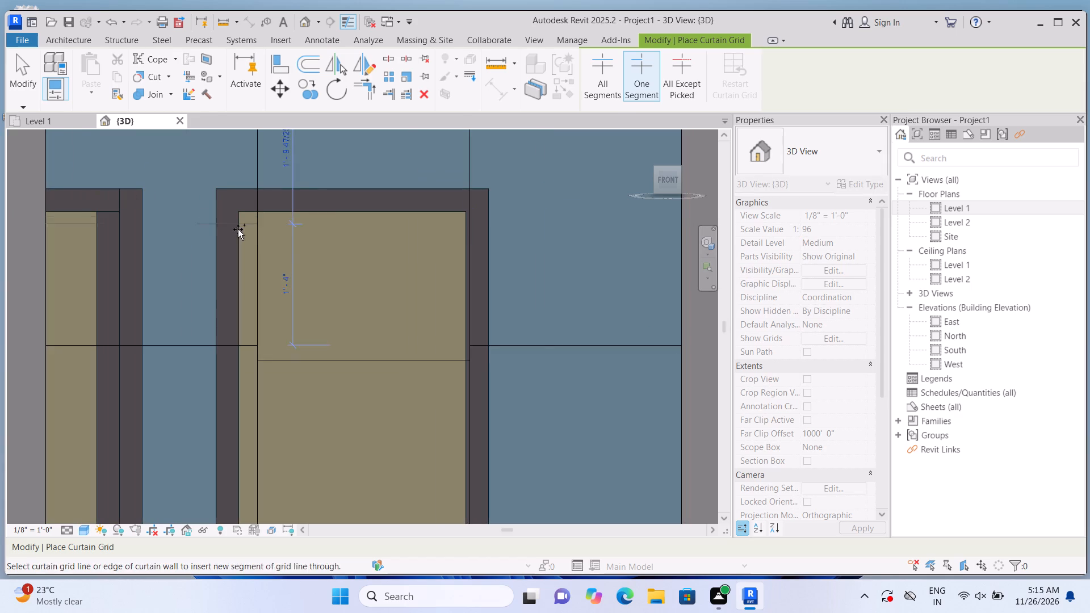
scroll(238, 229, down, 4)
click(77, 44)
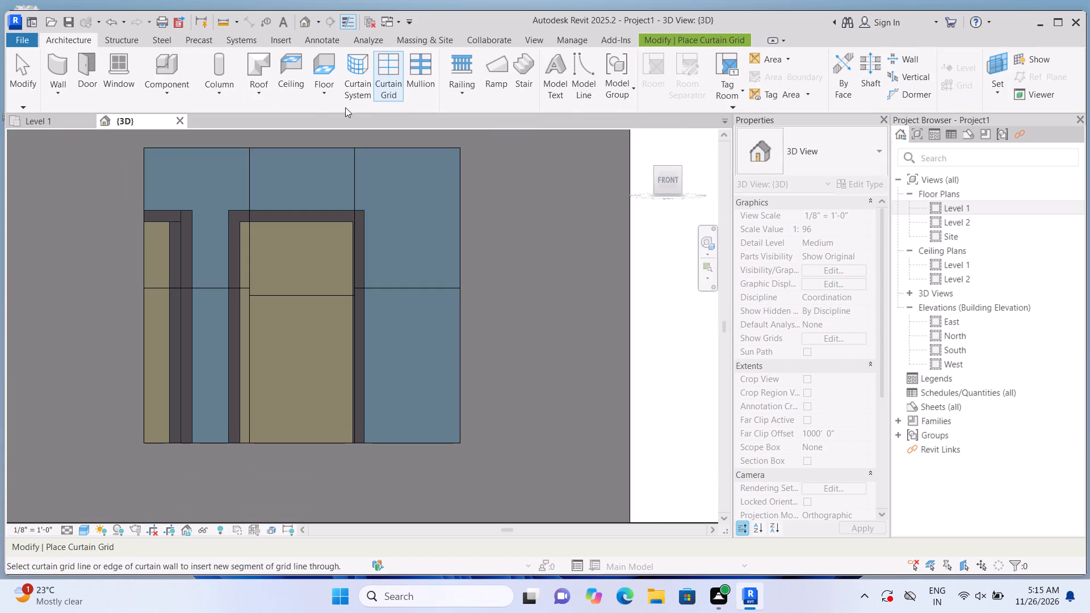
double_click(422, 90)
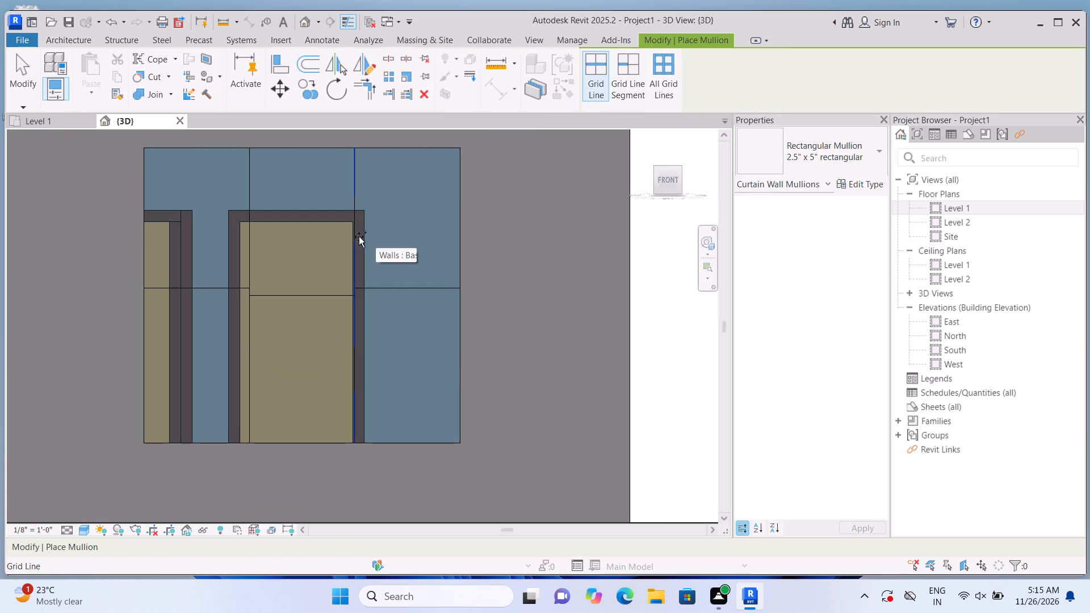
click(349, 236)
click(254, 237)
click(207, 297)
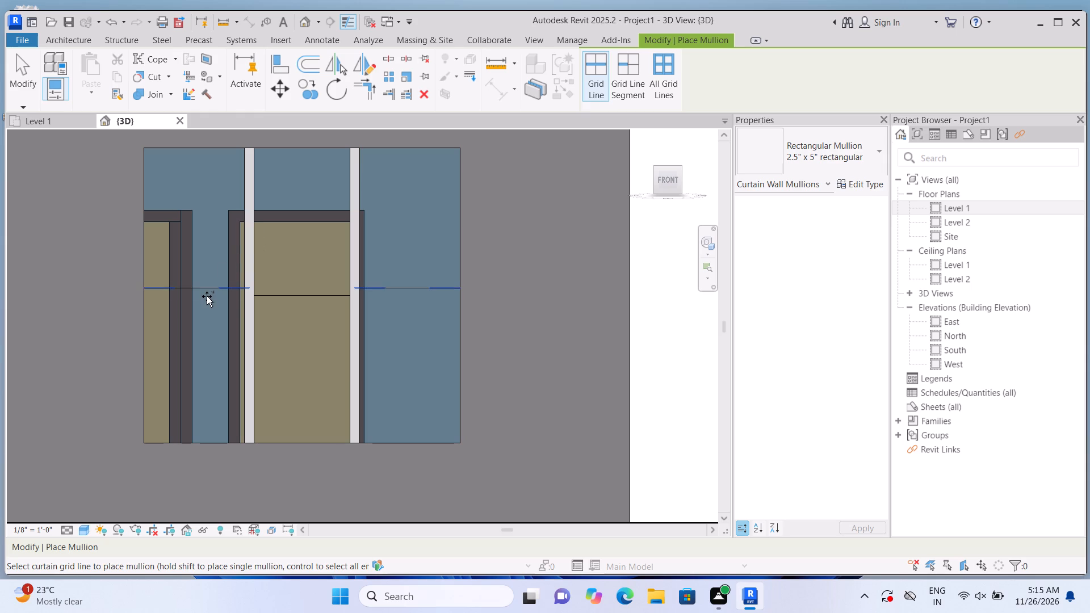
click(279, 299)
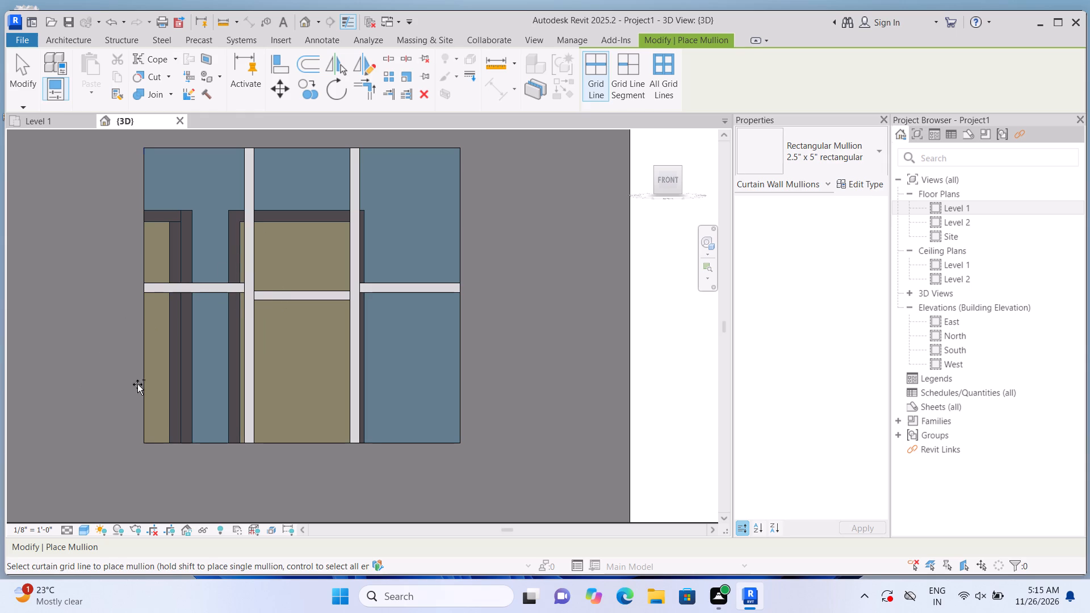
Frame all four outer edges of the 7'-0" window with 2.5" x 5" rectangular mullions.
click(141, 383)
click(173, 448)
scroll(344, 404, down, 2)
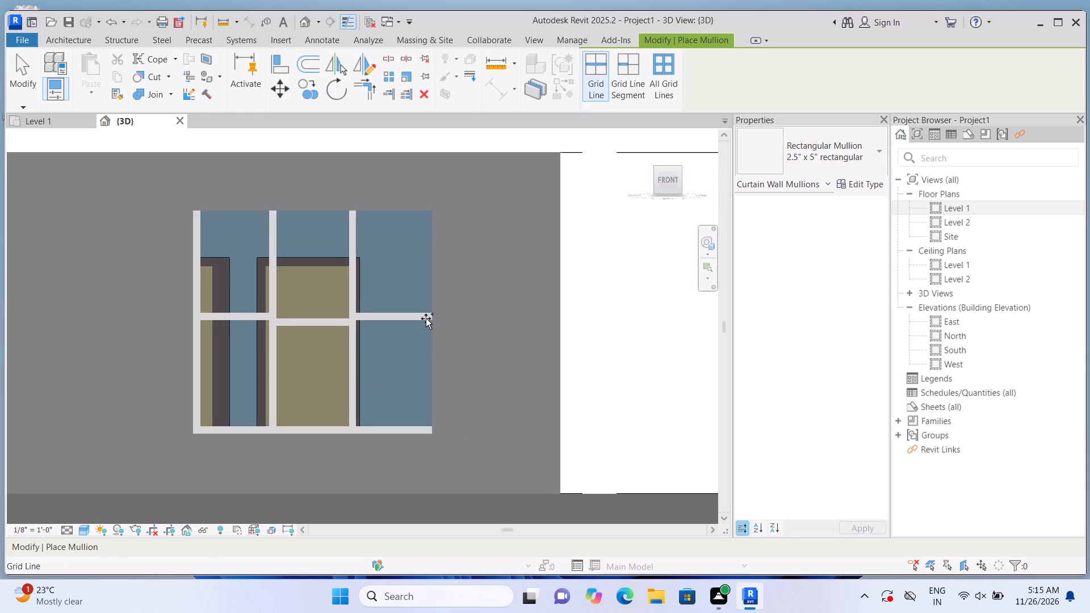
click(427, 296)
double_click(406, 202)
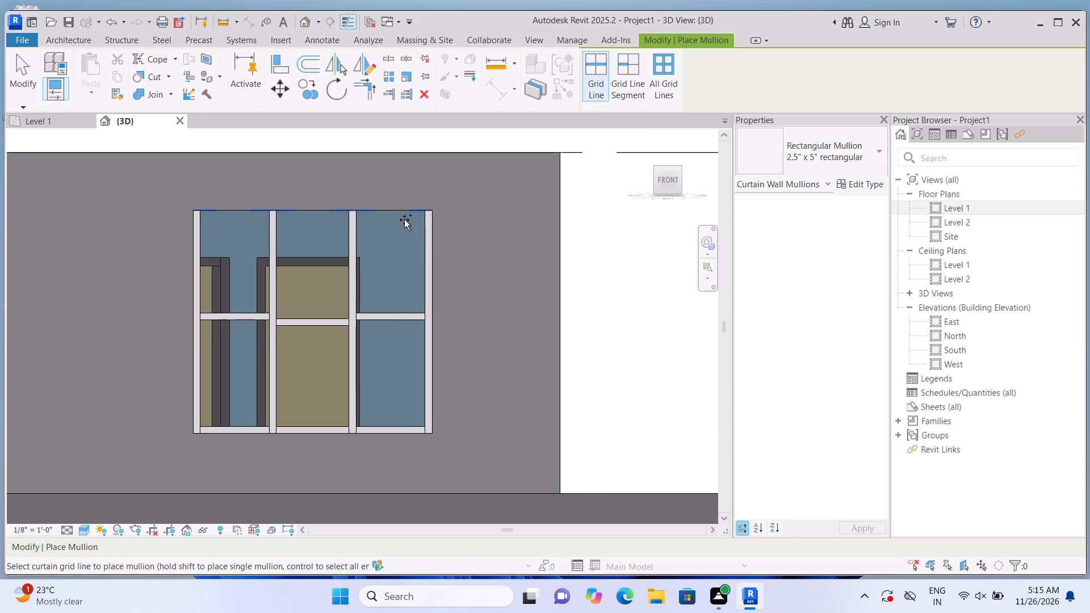
double_click(404, 219)
scroll(525, 224, down, 5)
key(Escape)
Examine the house exterior in 3D, from the corner with the new mullioned windows round to the entrance porch.
scroll(554, 258, down, 4)
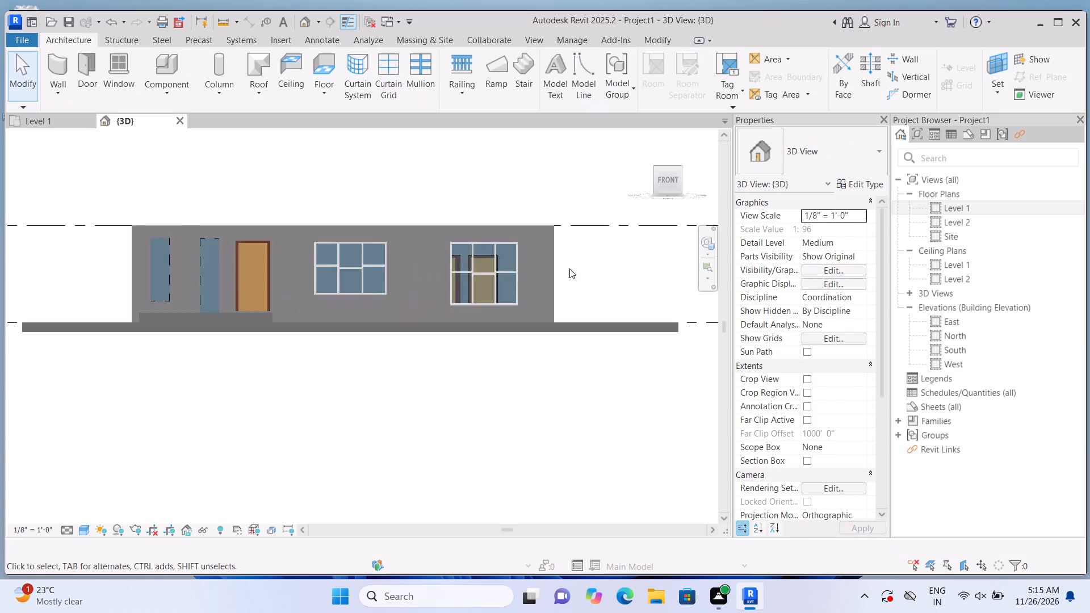
scroll(569, 268, down, 2)
click(644, 136)
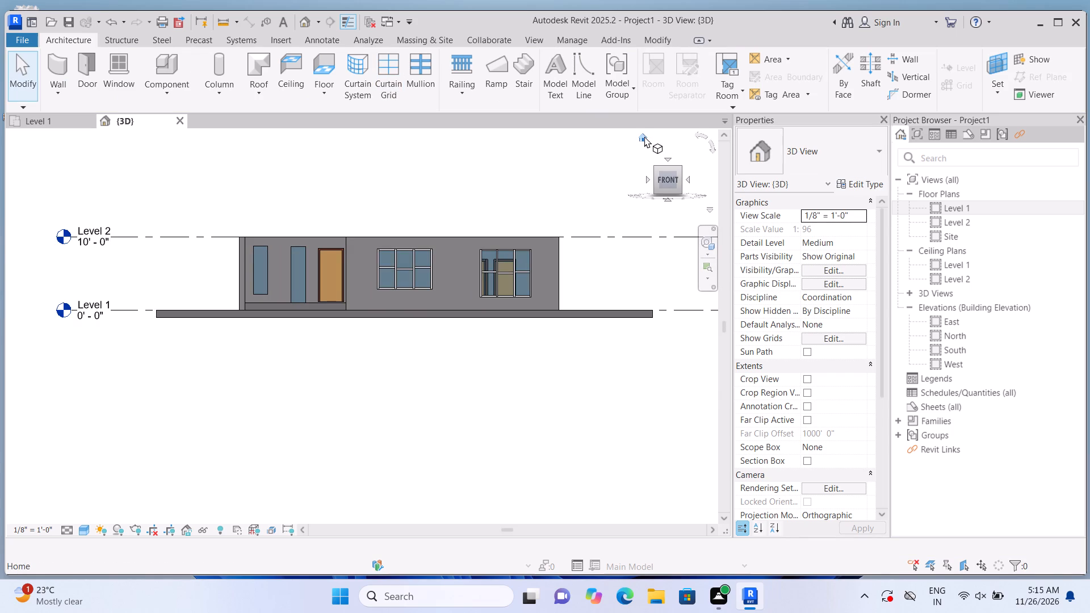
scroll(140, 429, up, 5)
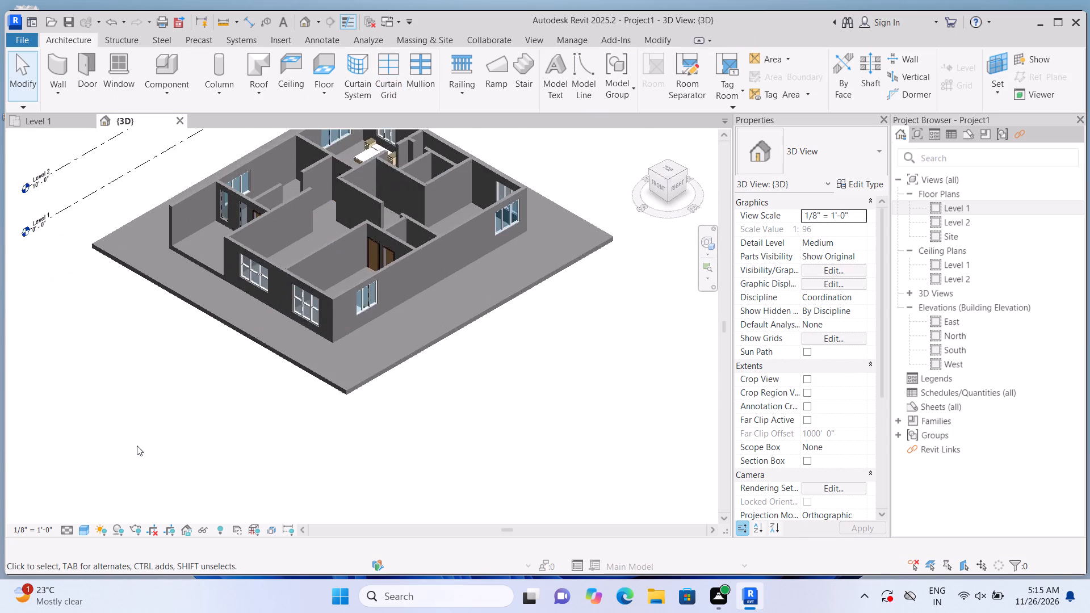
scroll(137, 446, up, 1)
shift+scroll(135, 445, up, 1)
shift+middle_drag(165, 450, 200, 453)
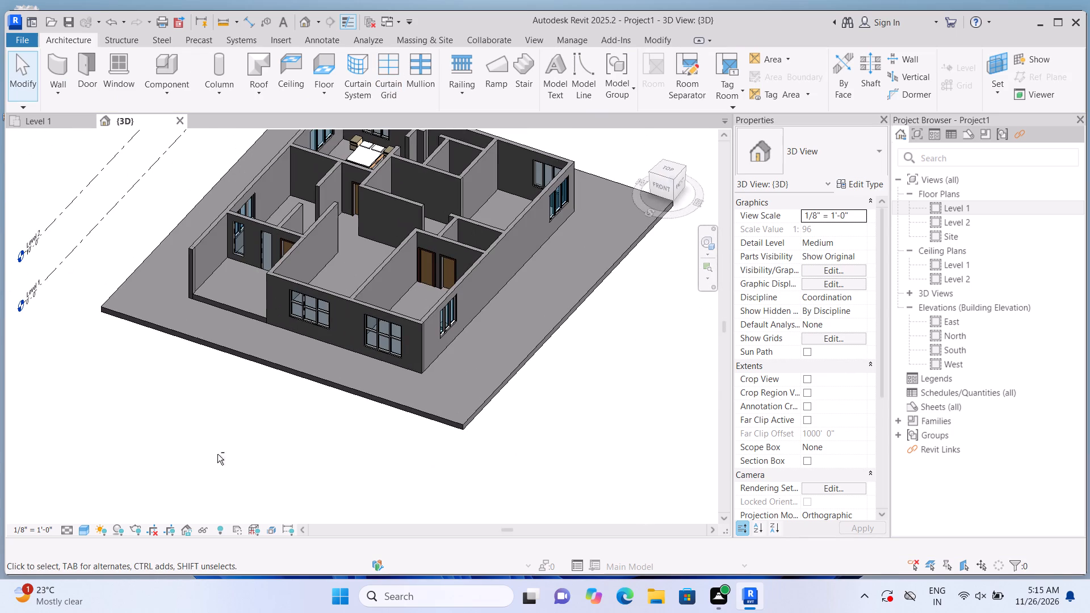
shift+middle_click(346, 452)
shift+middle_drag(255, 447, 385, 434)
scroll(584, 485, up, 2)
shift+middle_drag(567, 452, 552, 388)
shift+middle_click(552, 388)
middle_drag(474, 338, 472, 346)
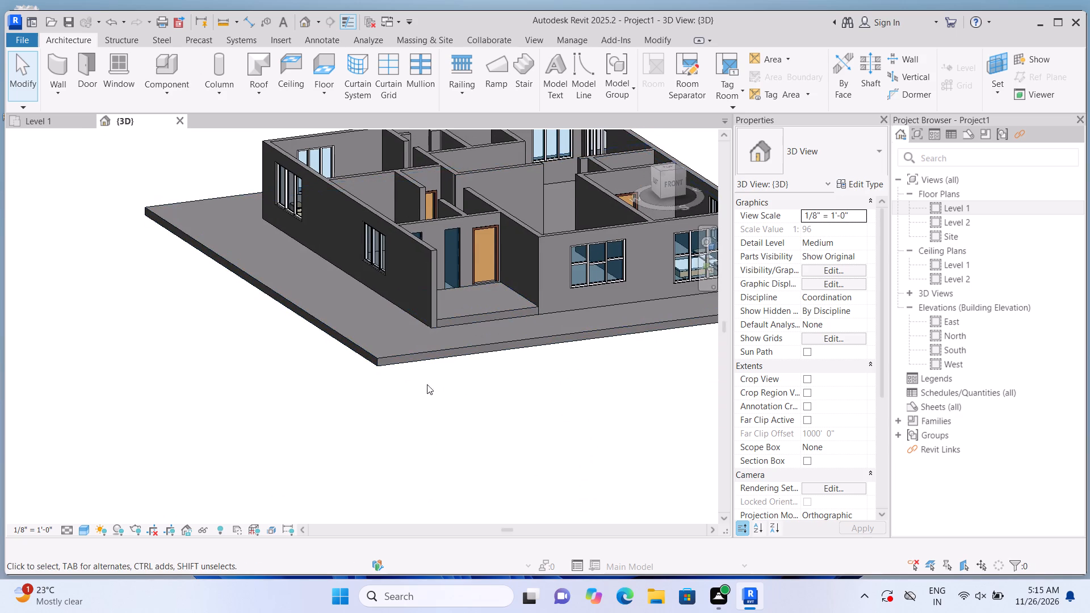
Raise the base of the curtain wall nearest the entrance door to about 2'-2" above Level 1.
scroll(459, 260, up, 7)
click(454, 272)
scroll(438, 384, up, 4)
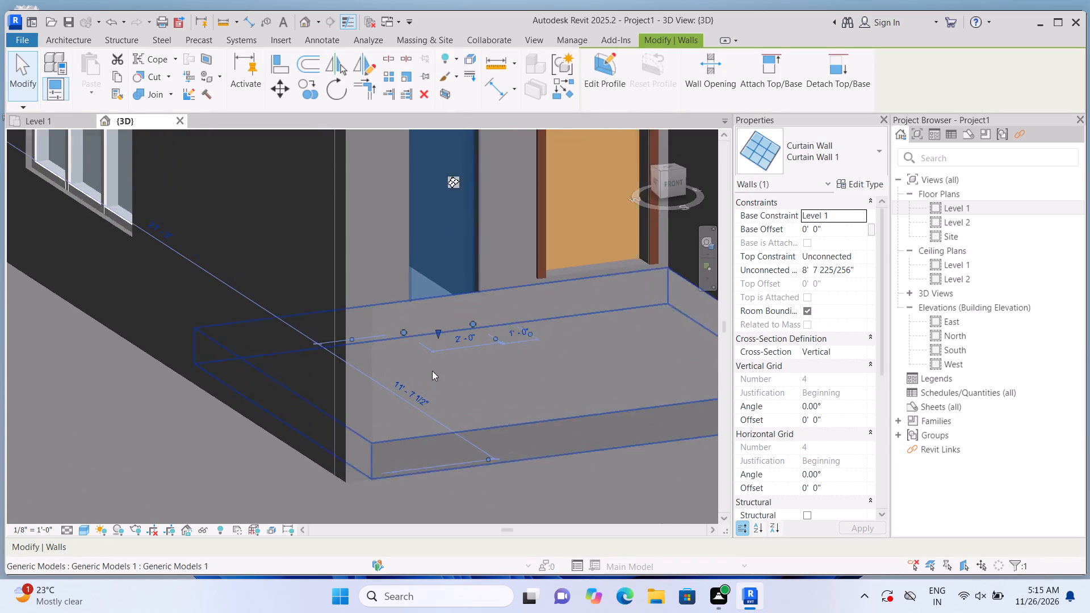
scroll(432, 371, up, 1)
drag(438, 324, 445, 233)
scroll(443, 242, down, 2)
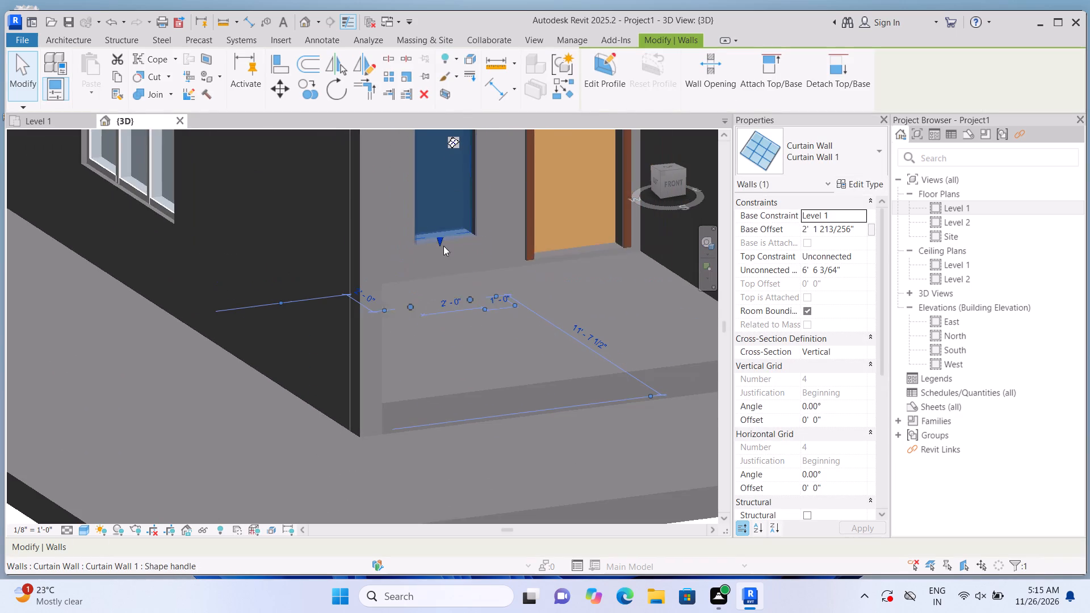
From the front view, readjust the base of the curtain wall beside the entrance door to about 2'-0 5/8" above Level 1.
click(678, 184)
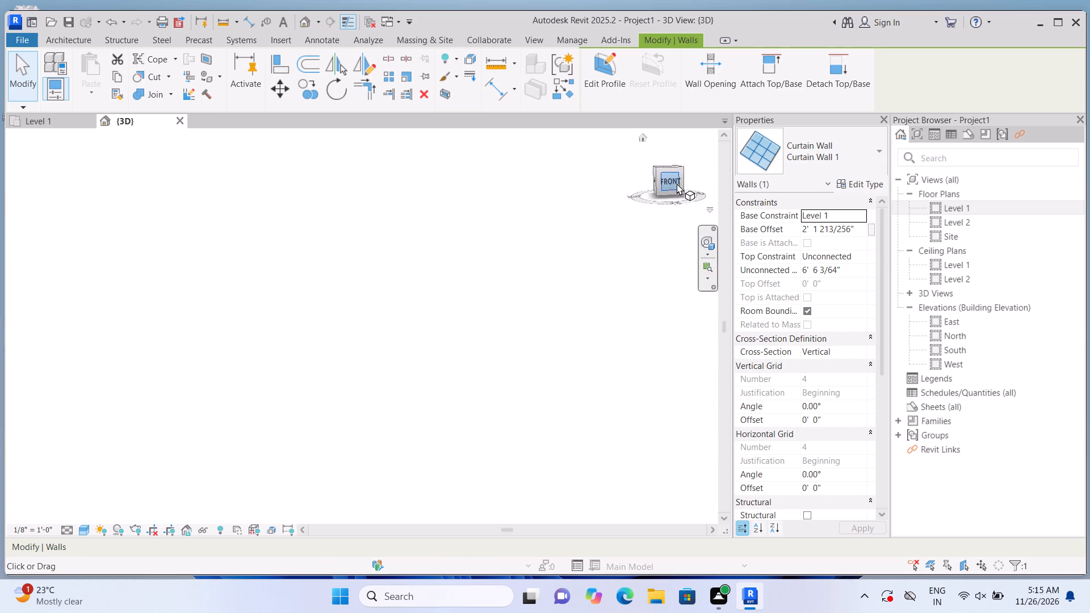
scroll(408, 422, down, 6)
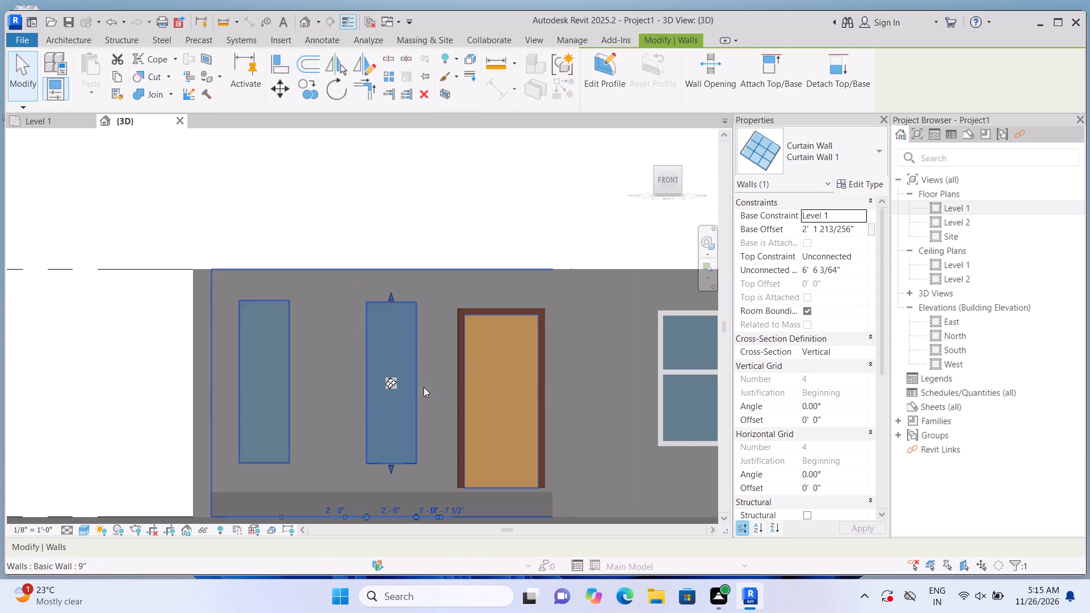
middle_drag(425, 403, 424, 301)
scroll(410, 334, up, 1)
click(388, 489)
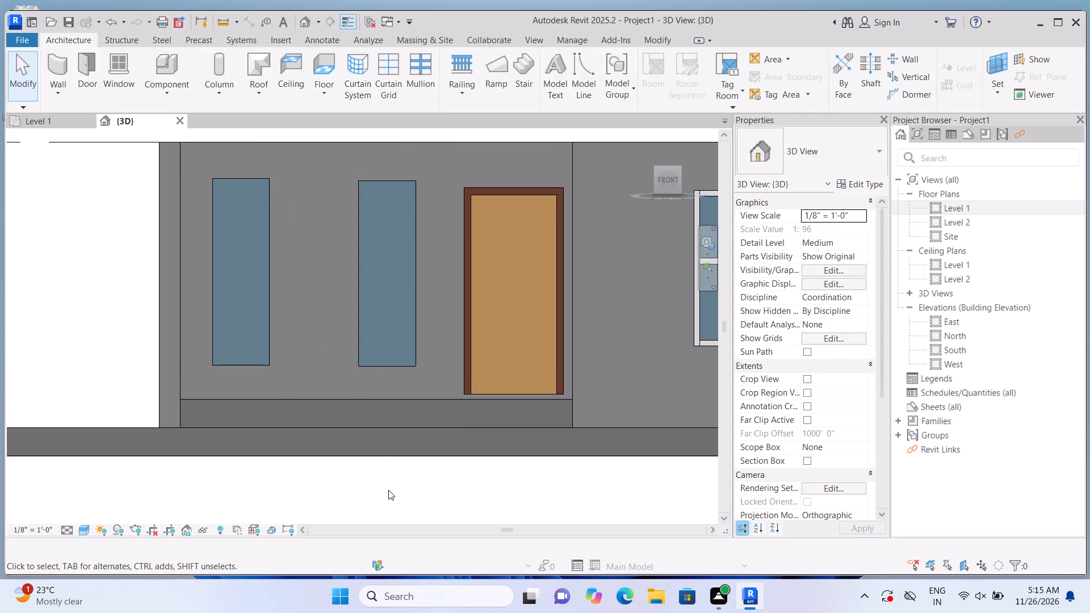
scroll(388, 490, down, 1)
click(377, 354)
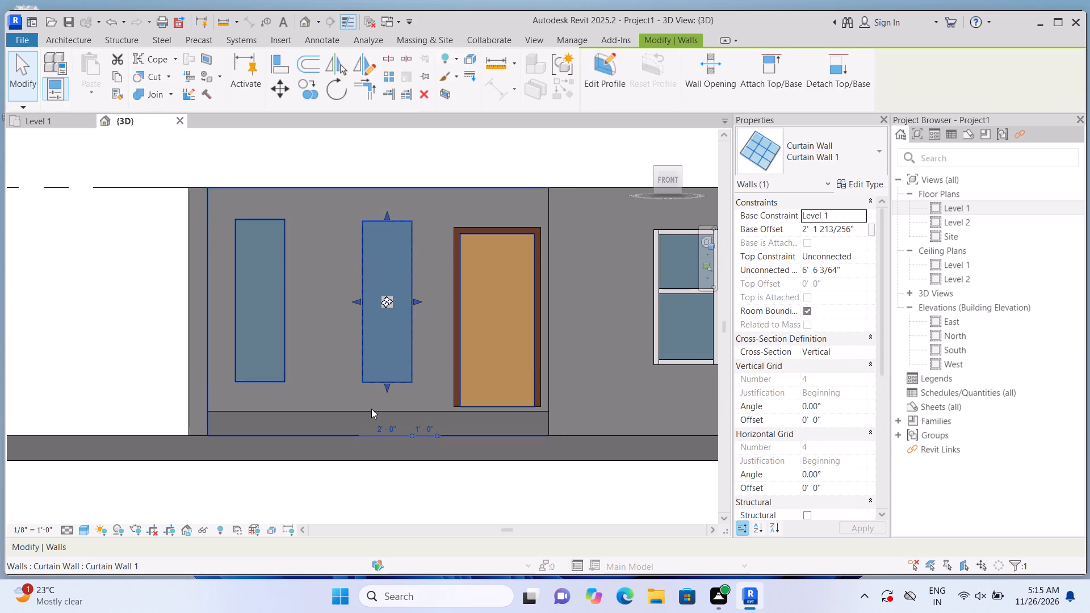
scroll(371, 412, up, 2)
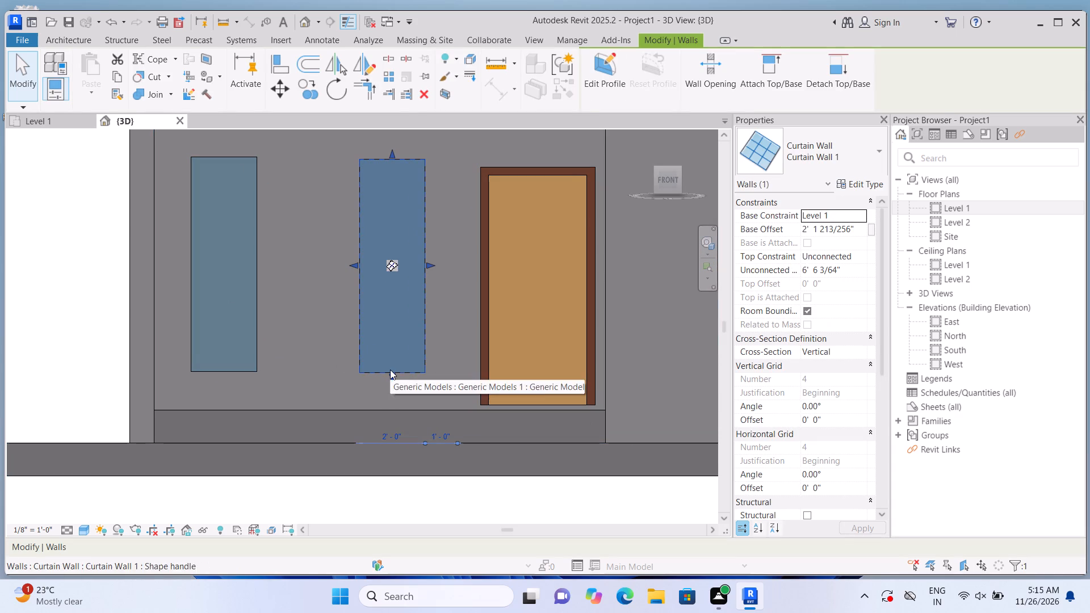
click(390, 370)
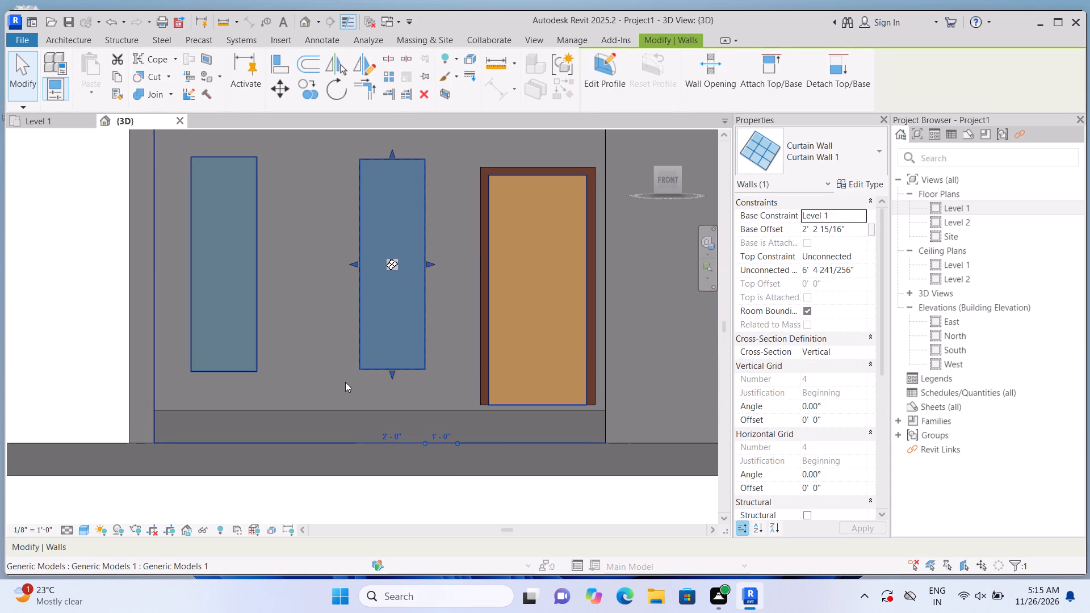
click(391, 371)
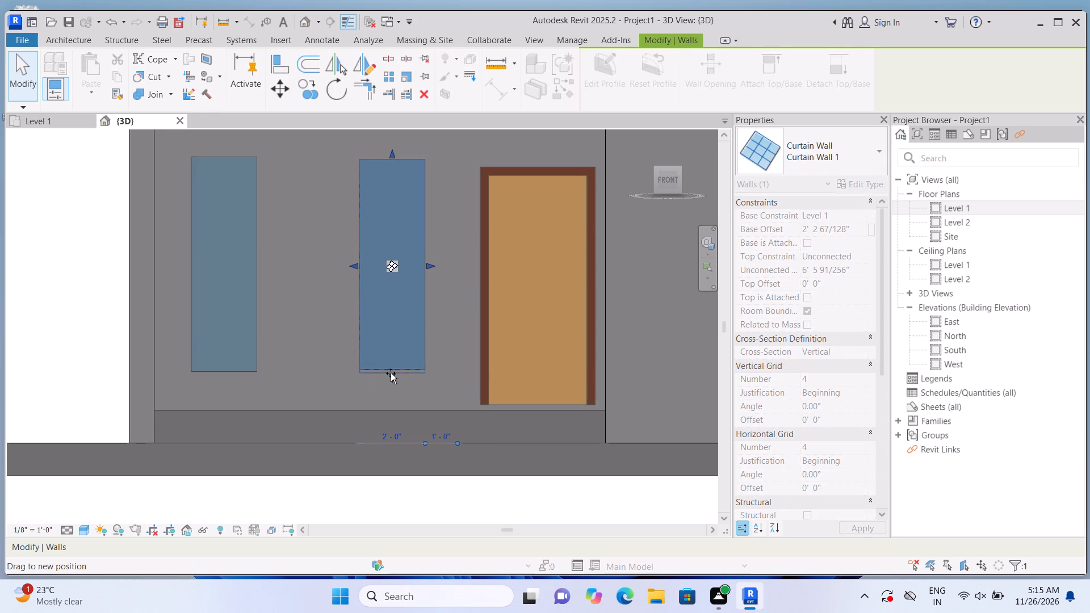
click(389, 376)
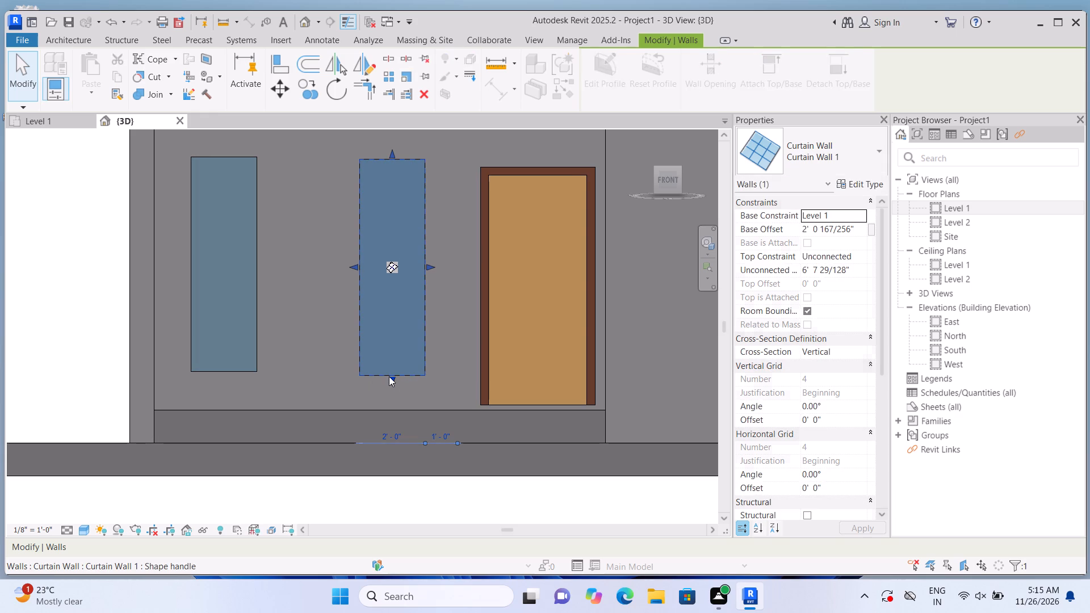
click(56, 338)
Lower the top of the curtain wall beside the entrance door to an unconnected height of about 6'-5 3/4".
scroll(209, 330, down, 1)
click(324, 232)
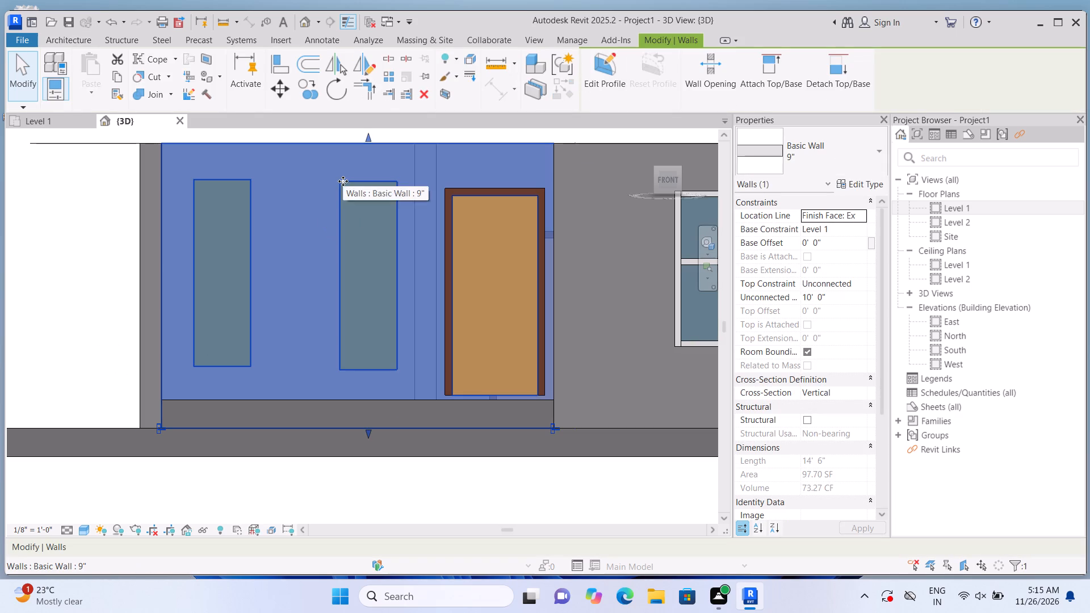
click(20, 303)
click(320, 238)
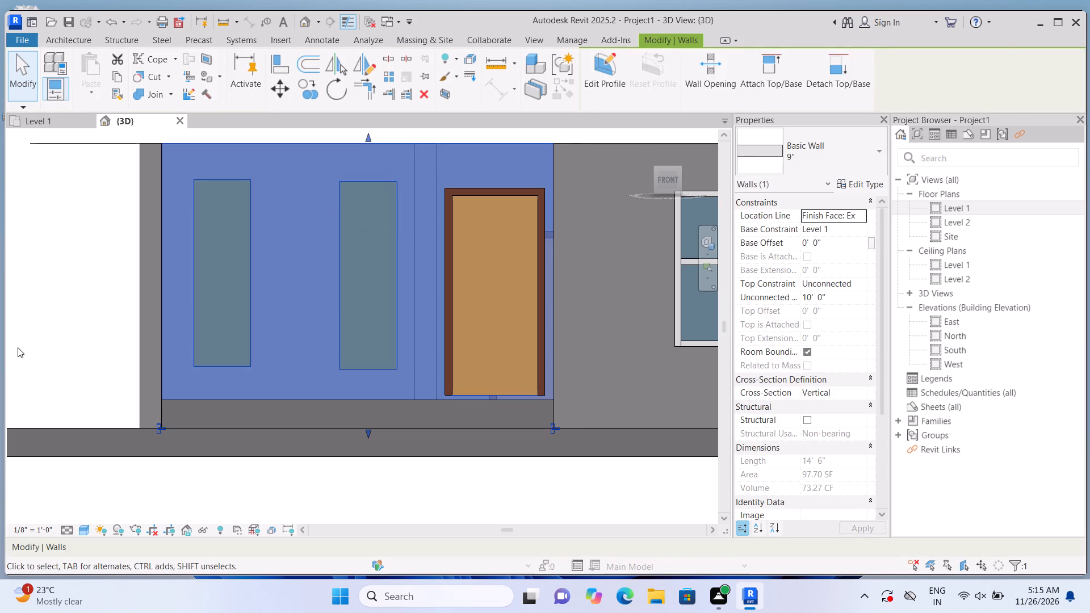
click(18, 347)
click(352, 270)
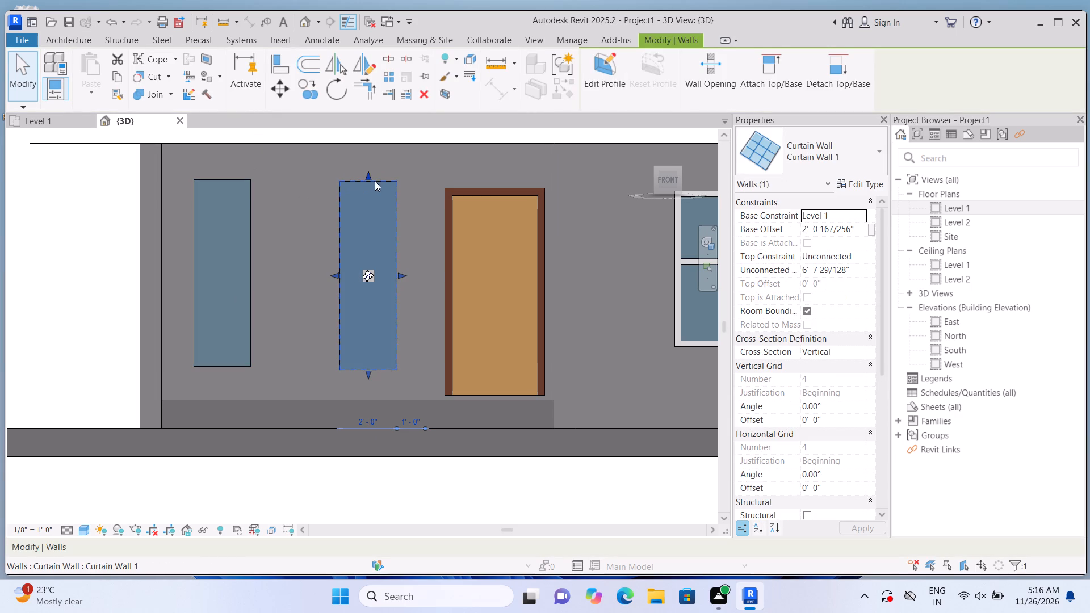
drag(365, 171, 363, 185)
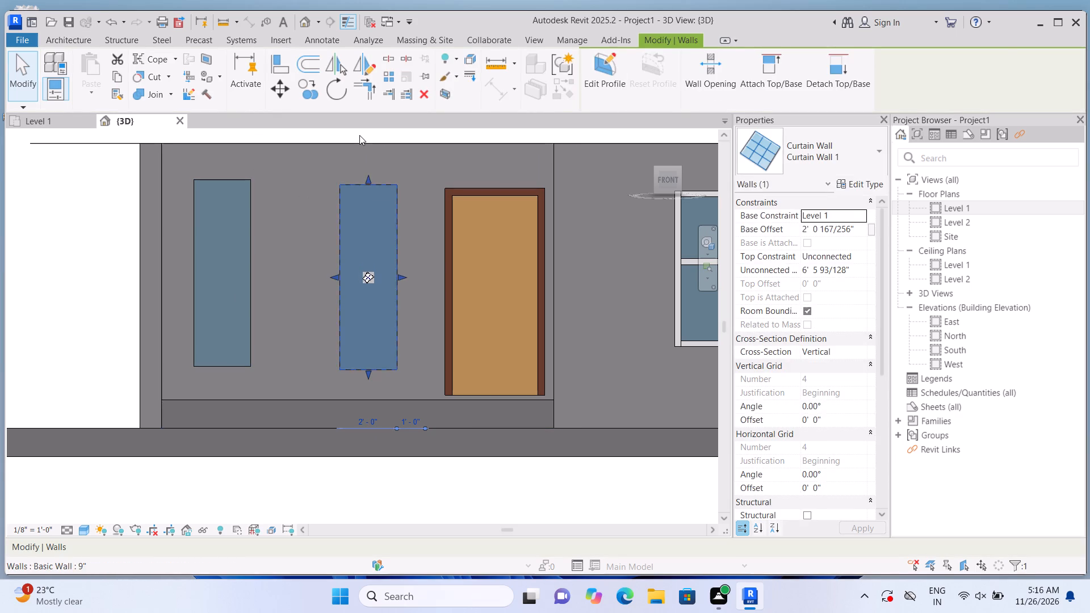
click(359, 135)
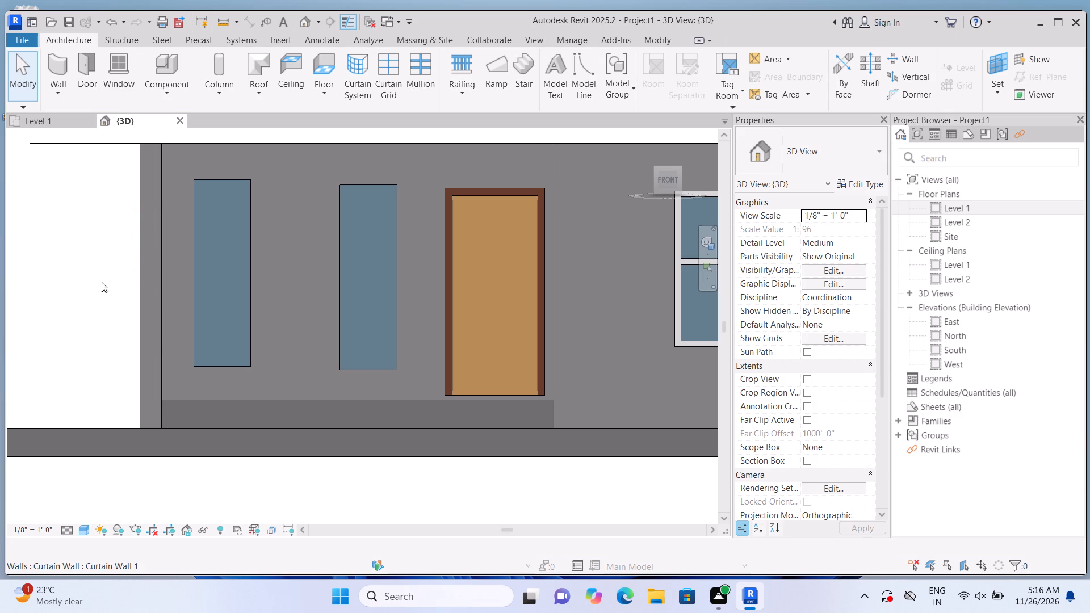
Divide both narrow curtain walls beside the entrance door into three equal panels with horizontal curtain grid lines.
click(396, 89)
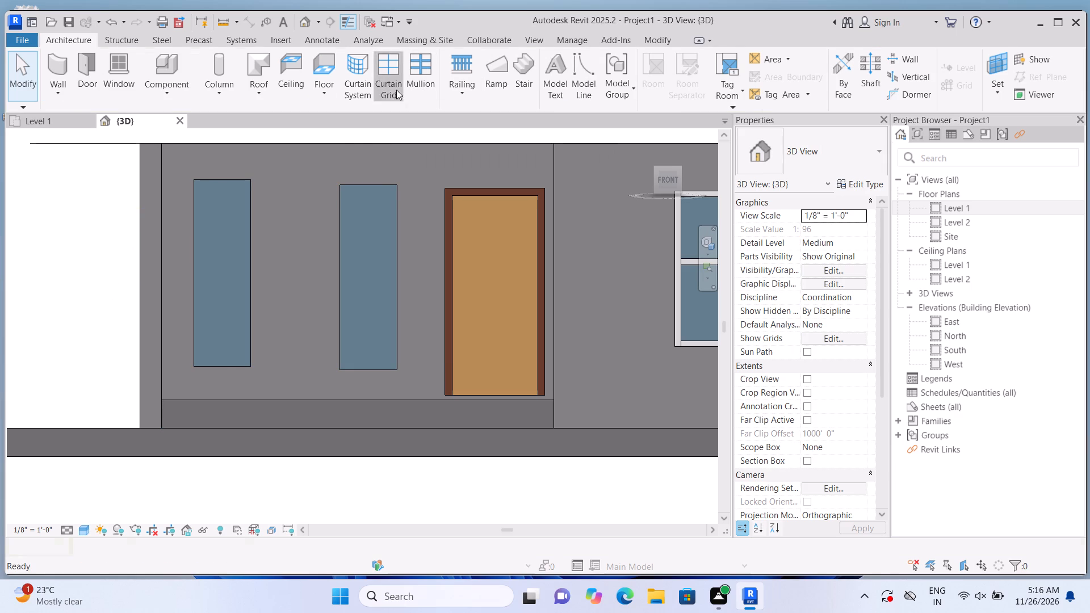
click(237, 240)
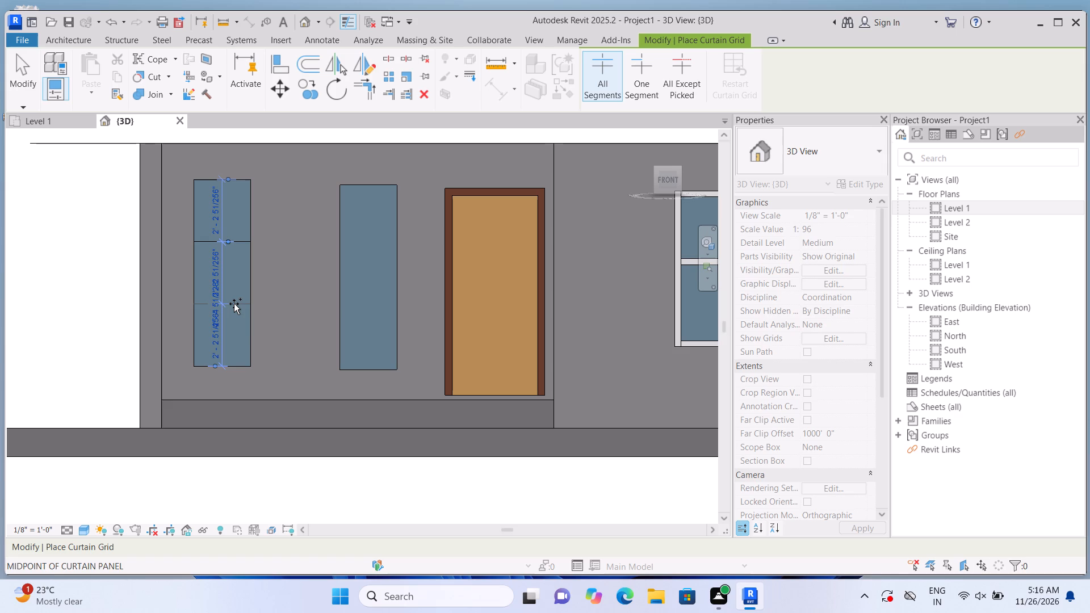
click(234, 304)
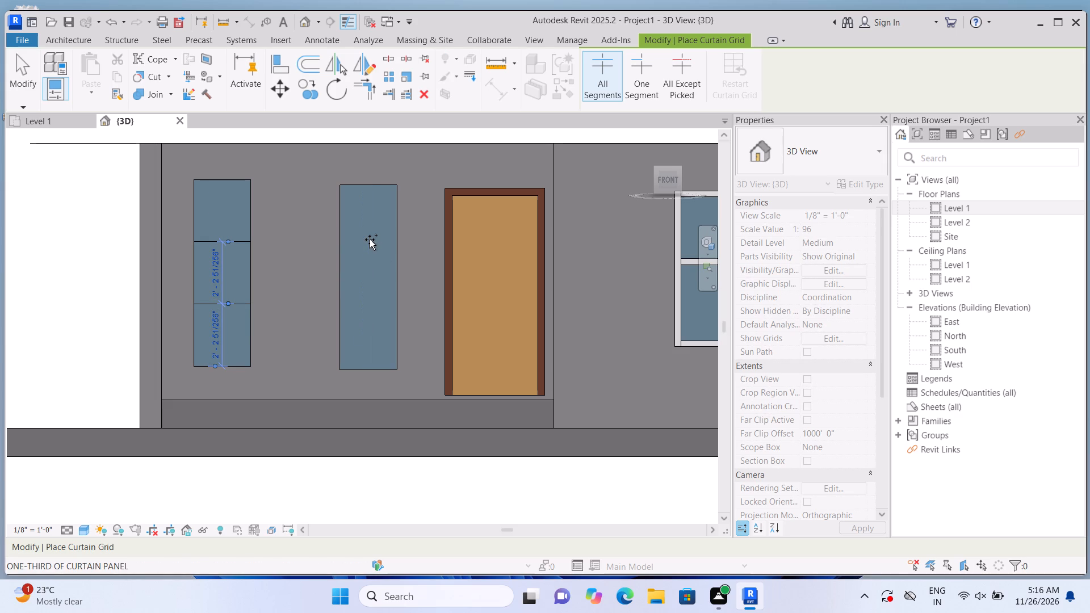
click(370, 240)
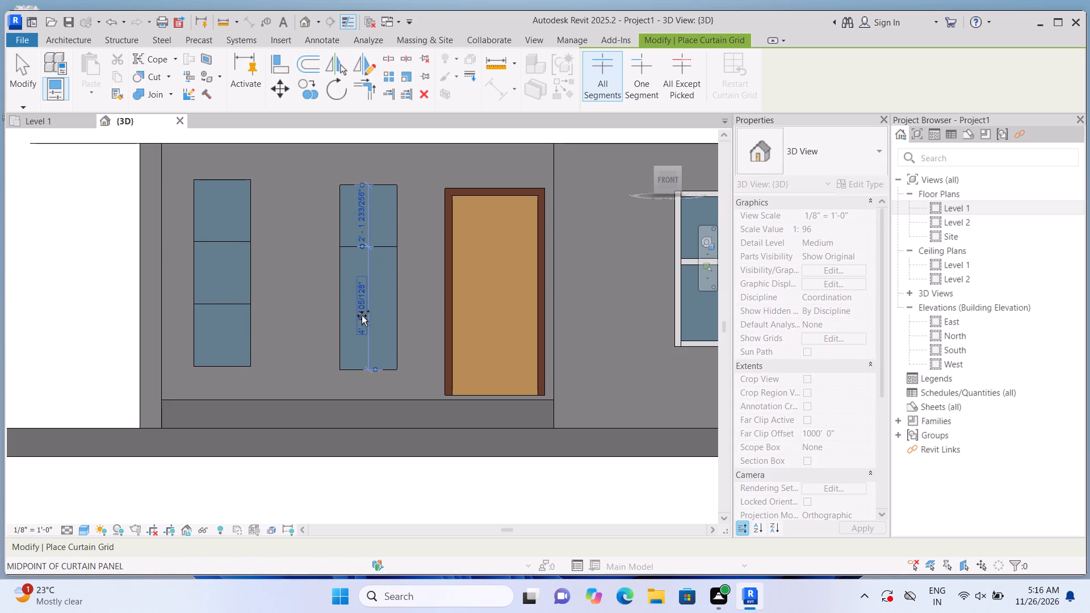
click(340, 302)
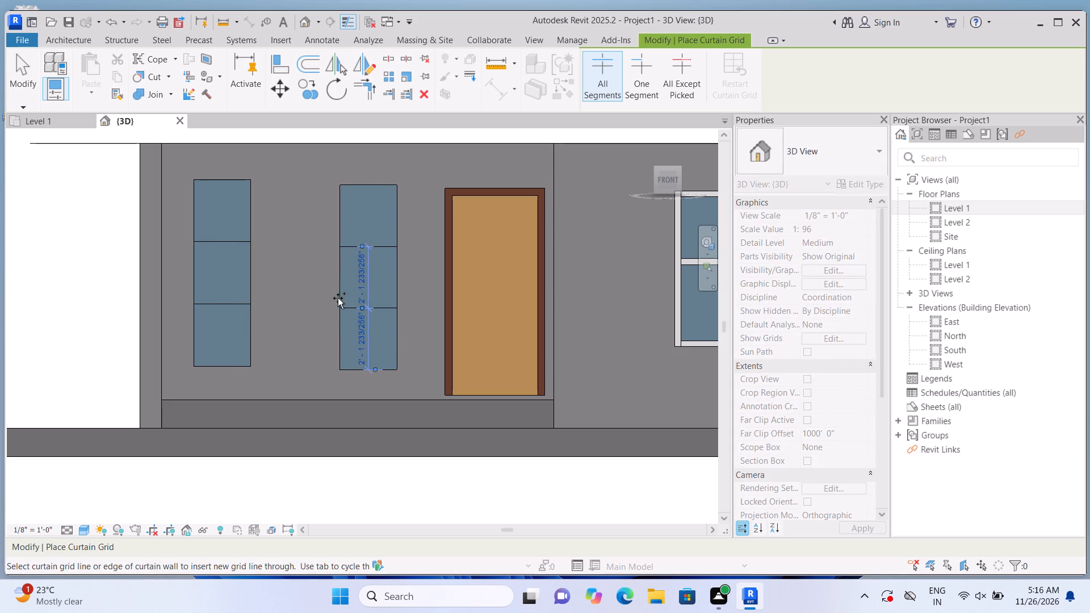
Place 2.5" x 5" rectangular mullions on all outer edges and both grid lines of the curtain wall nearest the door.
click(87, 43)
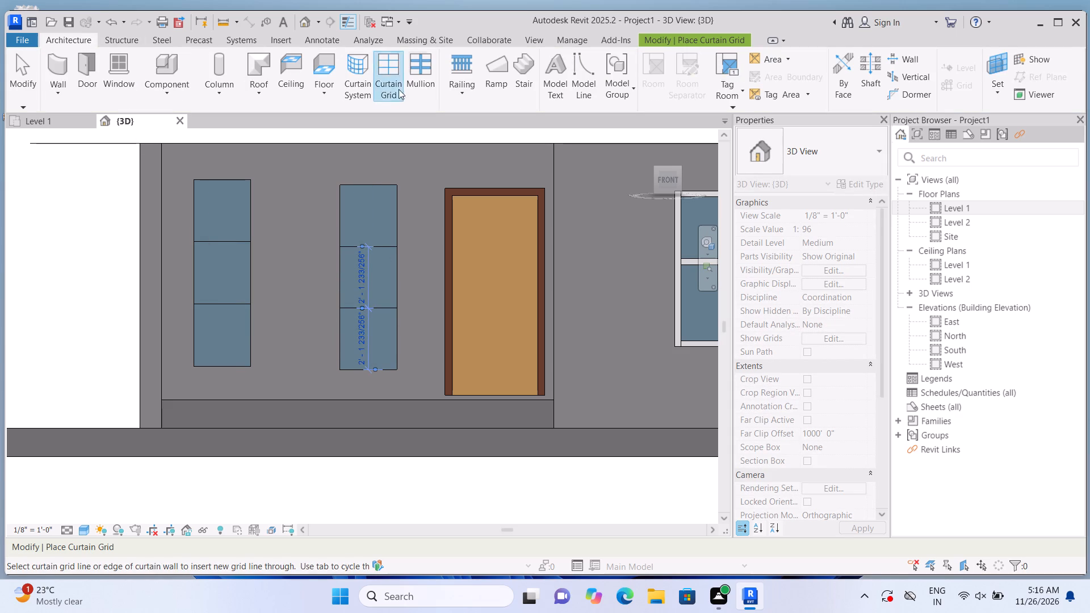
click(425, 86)
click(371, 182)
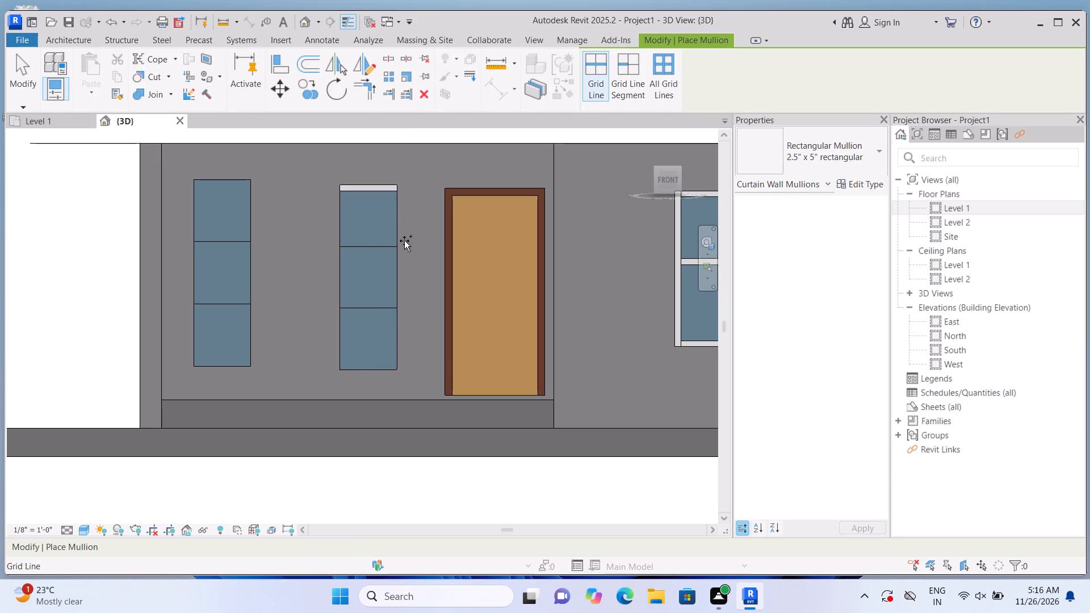
click(400, 241)
click(376, 246)
click(341, 216)
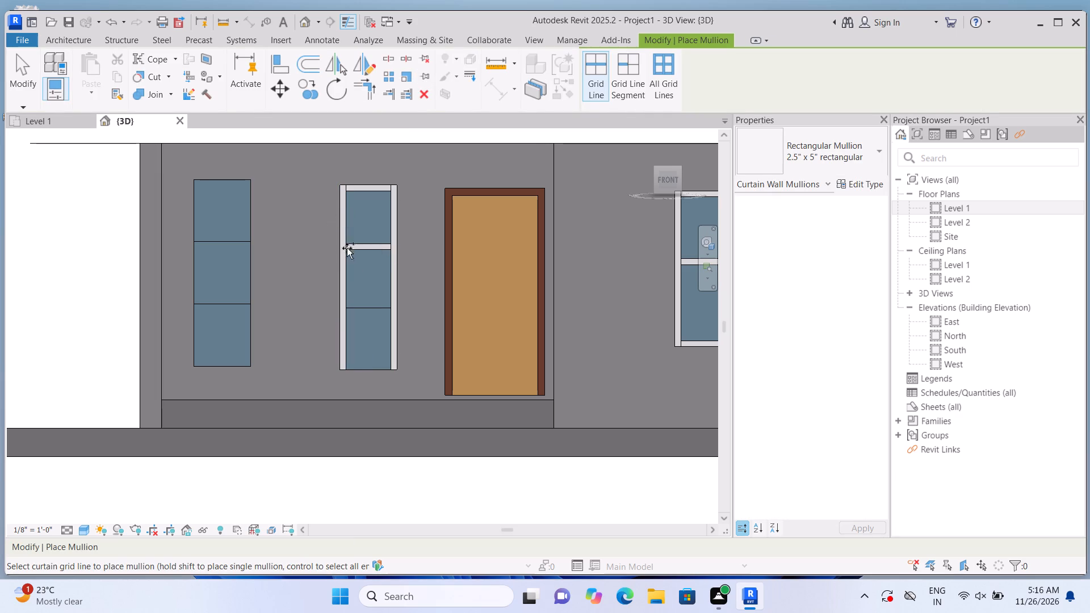
click(360, 321)
click(365, 362)
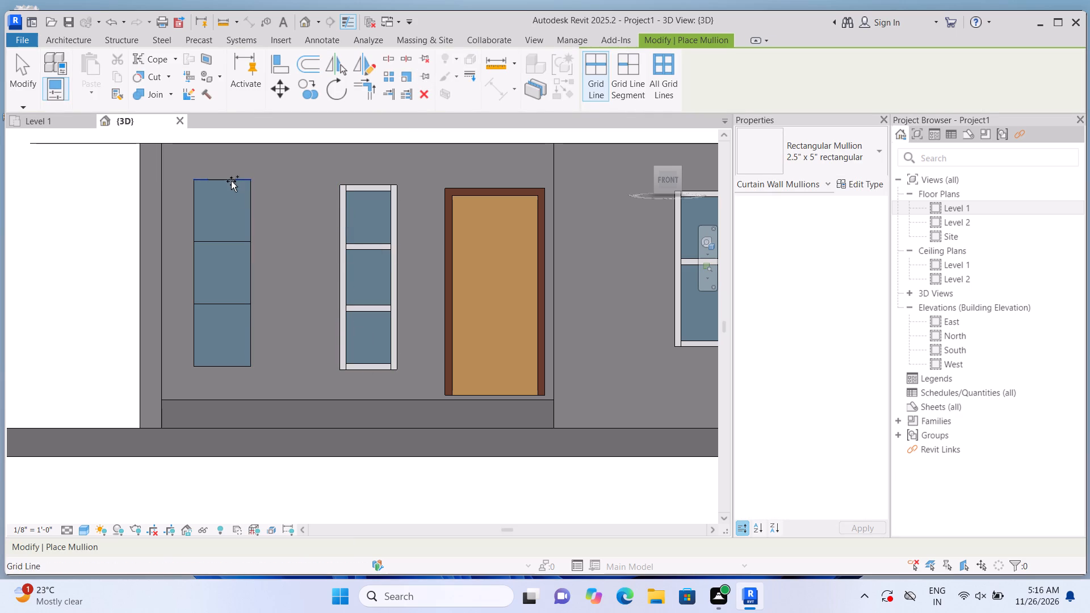
Place the same rectangular mullions on all outer edges and both grid lines of the narrow curtain wall farther from the door.
click(231, 181)
click(250, 207)
click(230, 241)
click(223, 307)
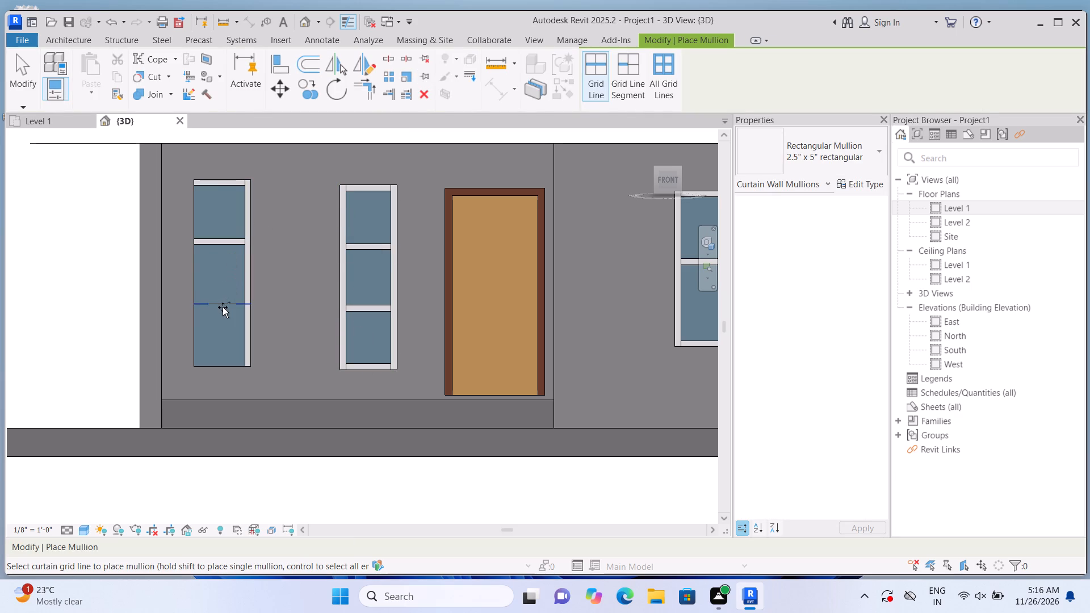
click(190, 278)
click(216, 355)
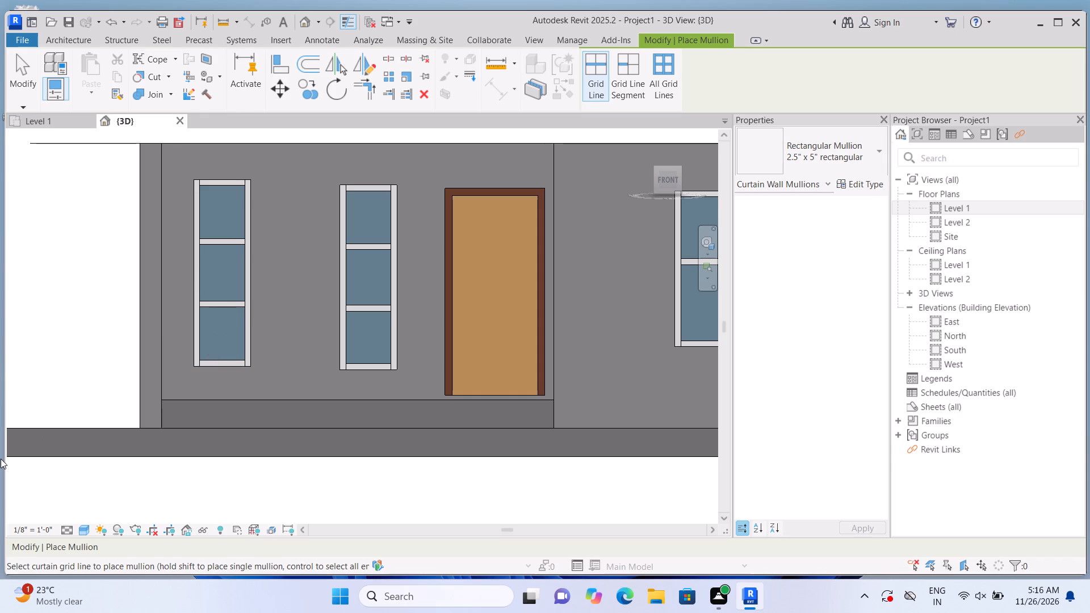
key(Escape)
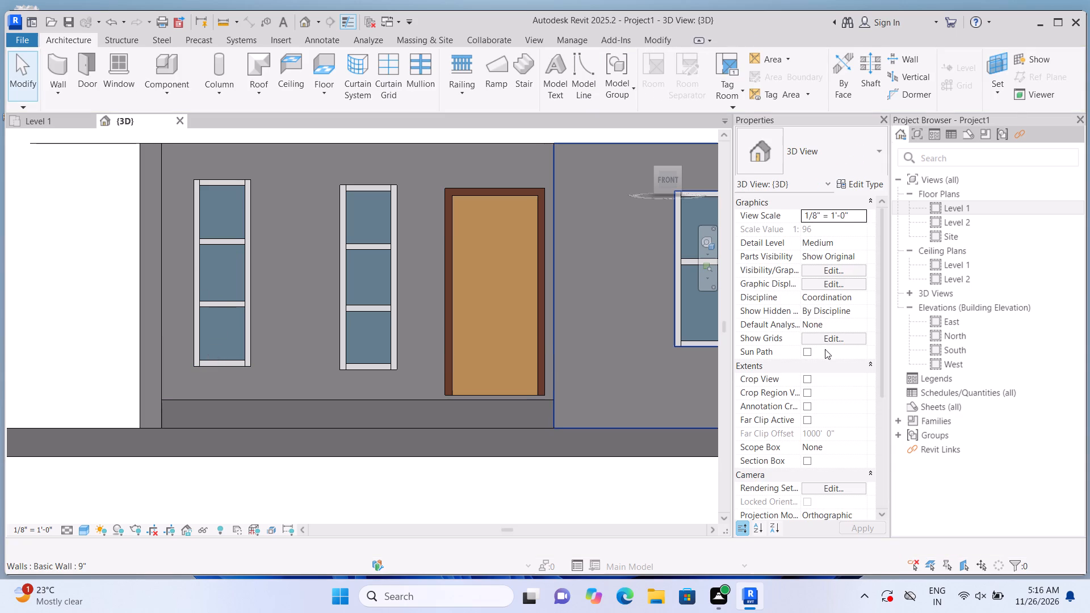
From the Level 1 plan, create a Generic - 12" footprint roof based on Level 2, with a rectangular boundary around the house's outer wall corners.
double_click(935, 208)
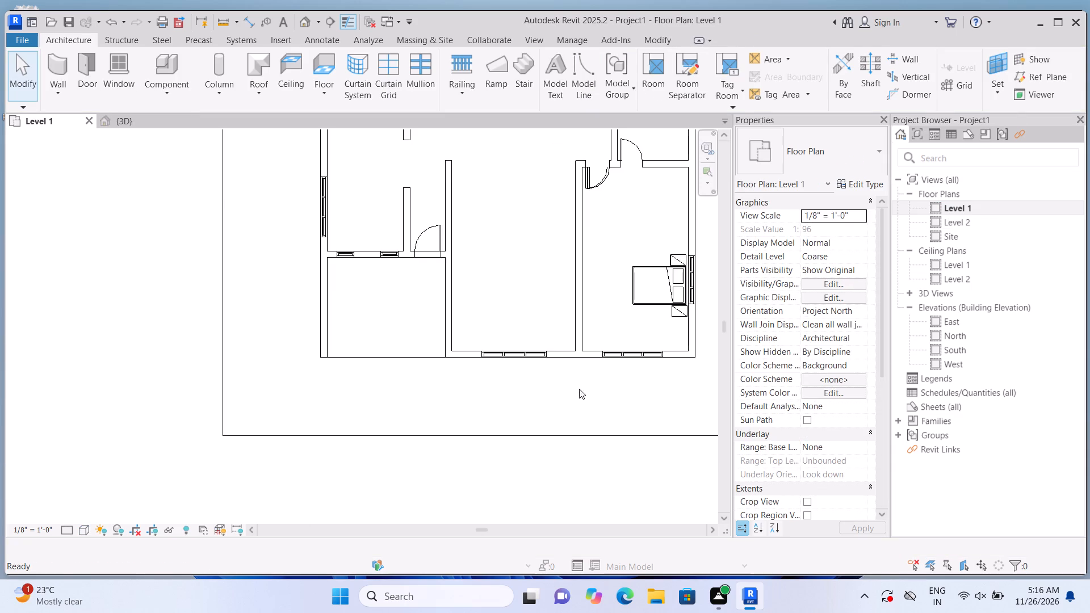
scroll(479, 401, down, 9)
scroll(547, 381, up, 4)
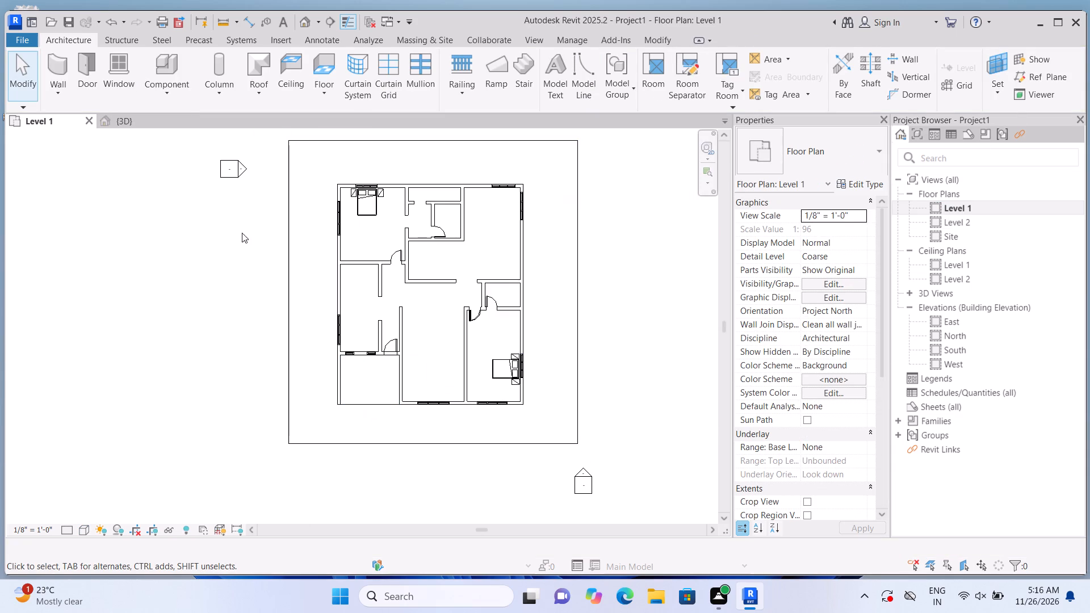
click(255, 94)
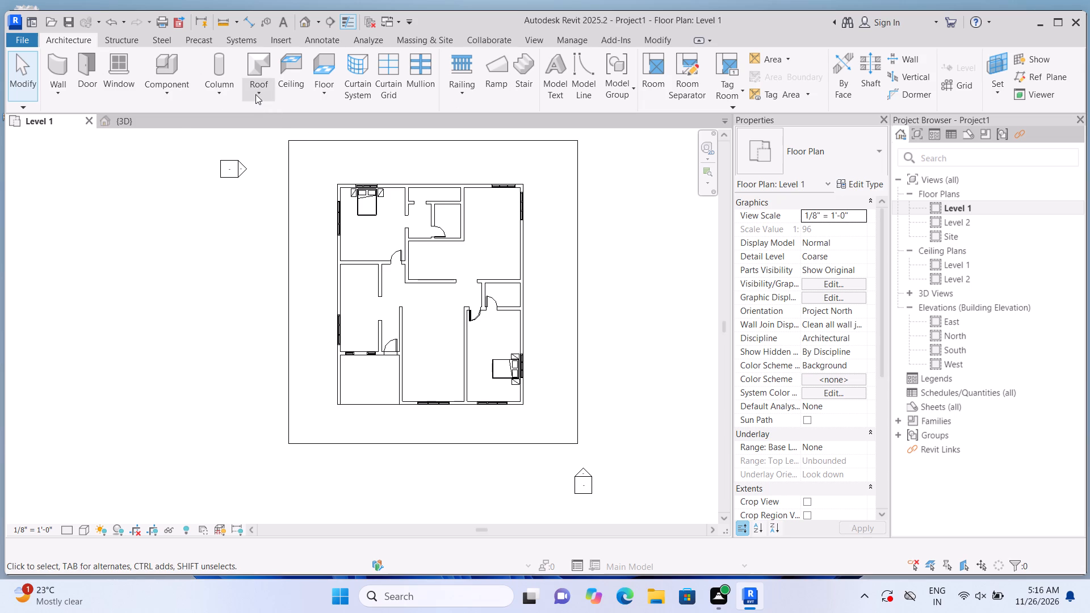
click(266, 124)
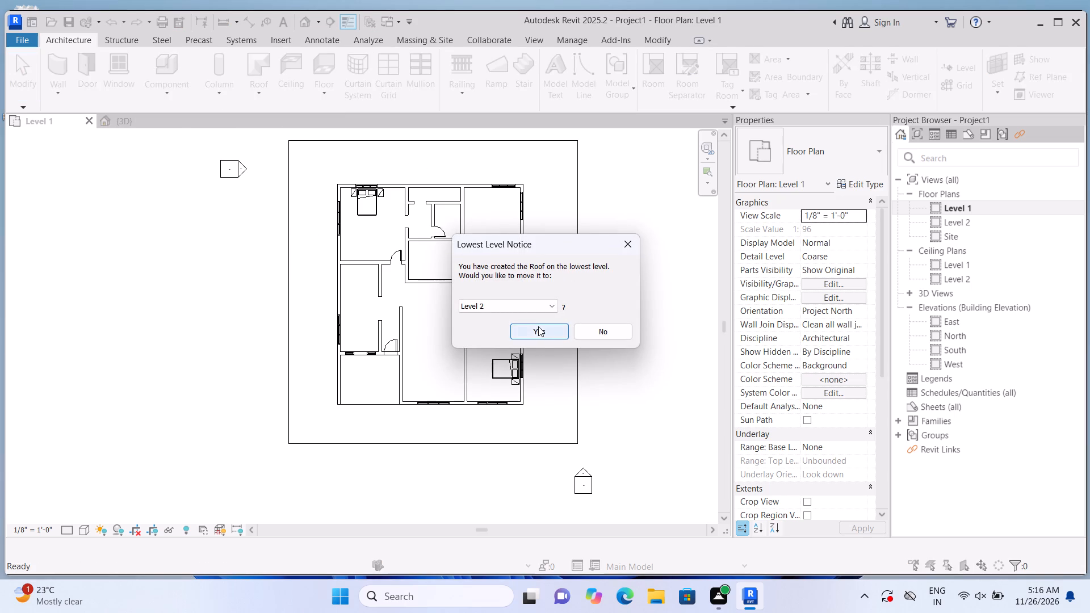
click(538, 326)
click(717, 55)
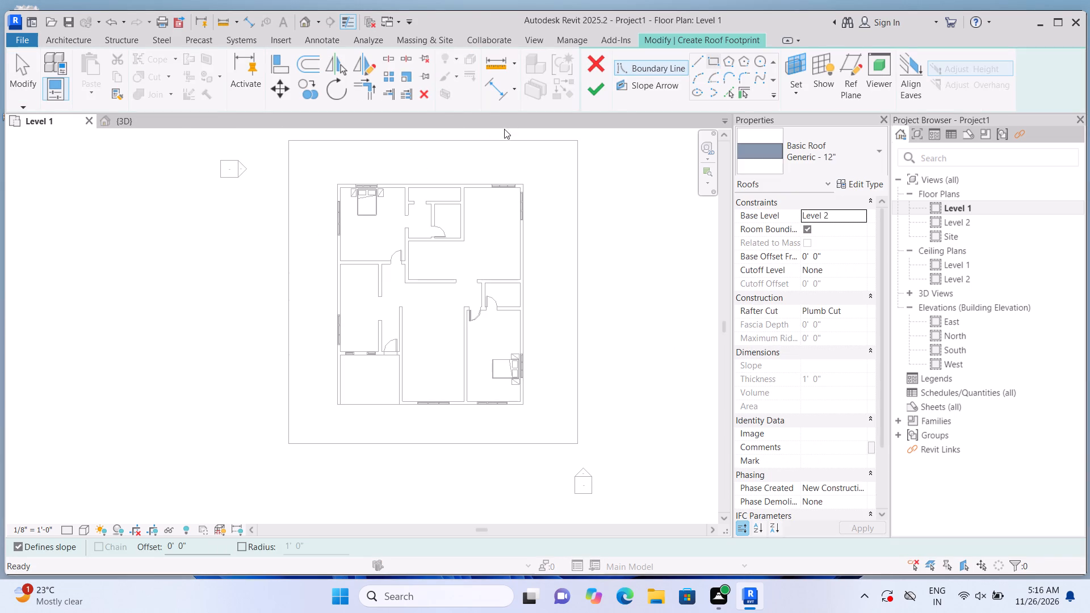
scroll(447, 129, up, 8)
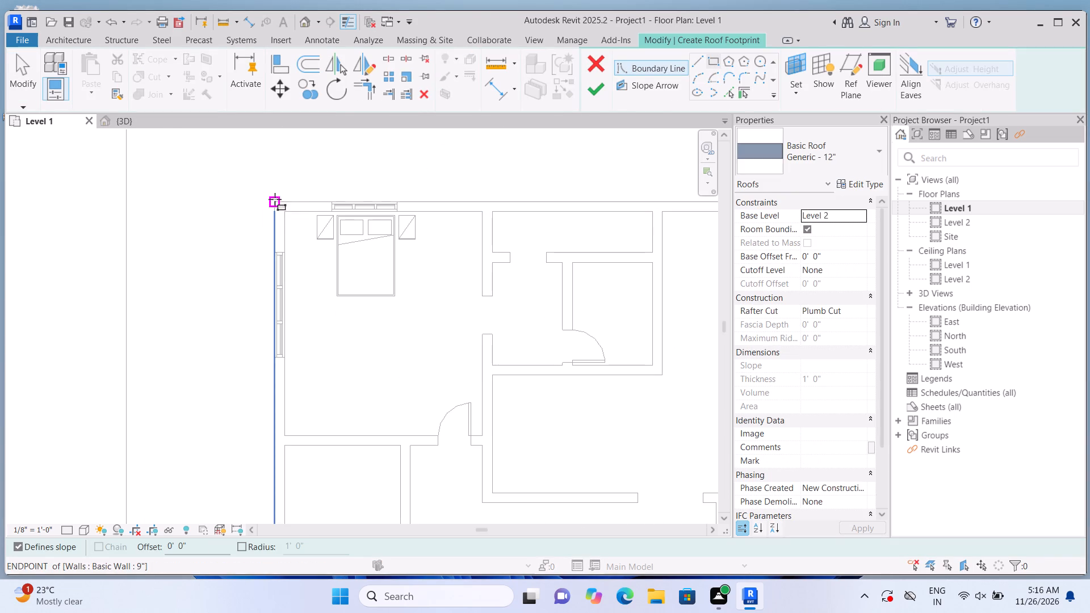
click(275, 199)
scroll(324, 233, down, 12)
scroll(433, 369, up, 2)
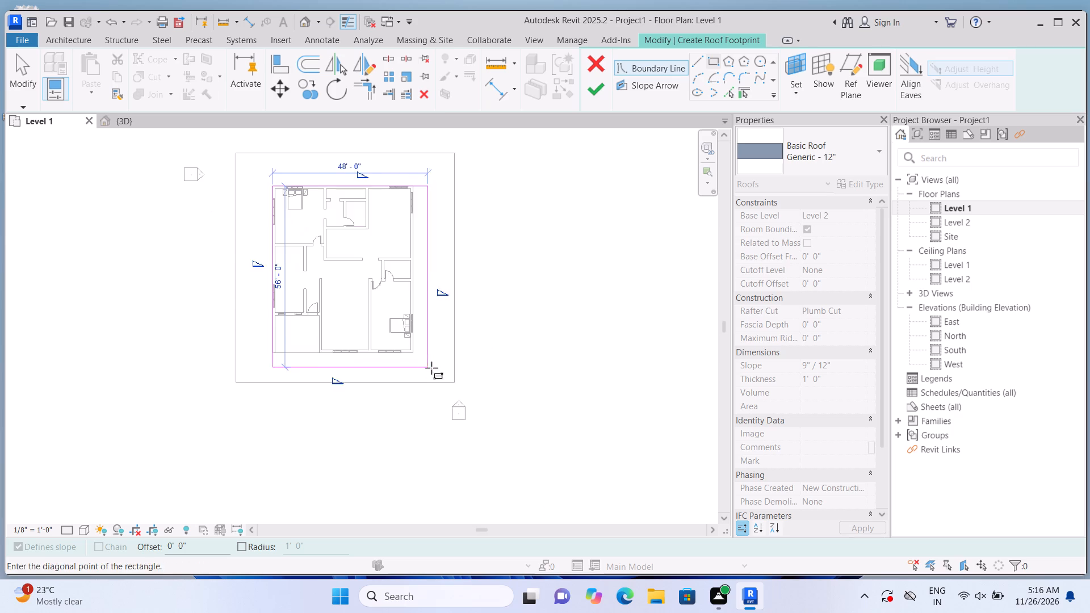
scroll(431, 368, up, 4)
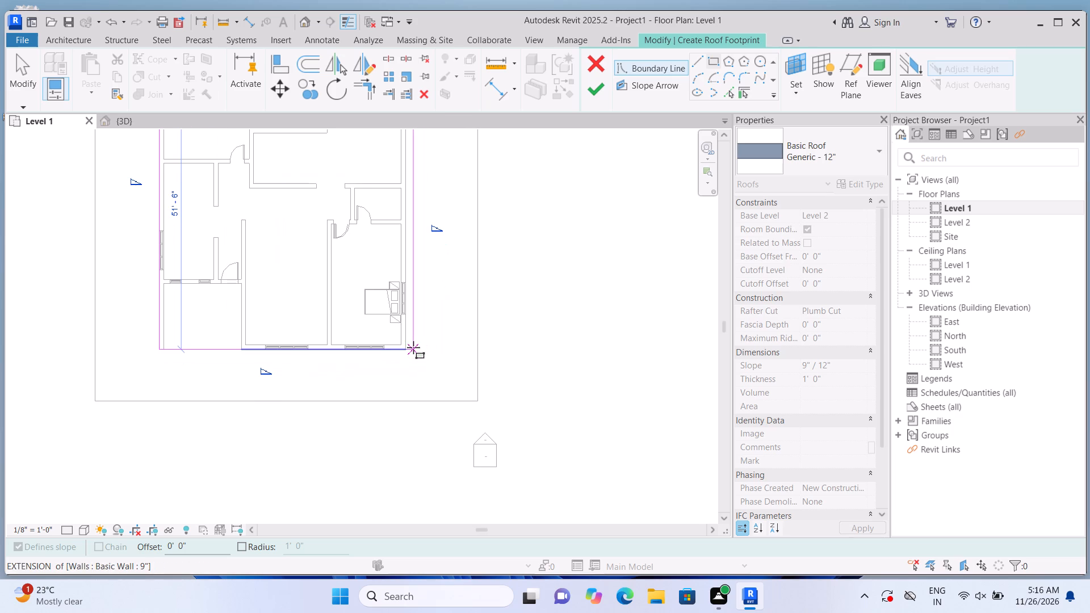
click(412, 347)
click(599, 87)
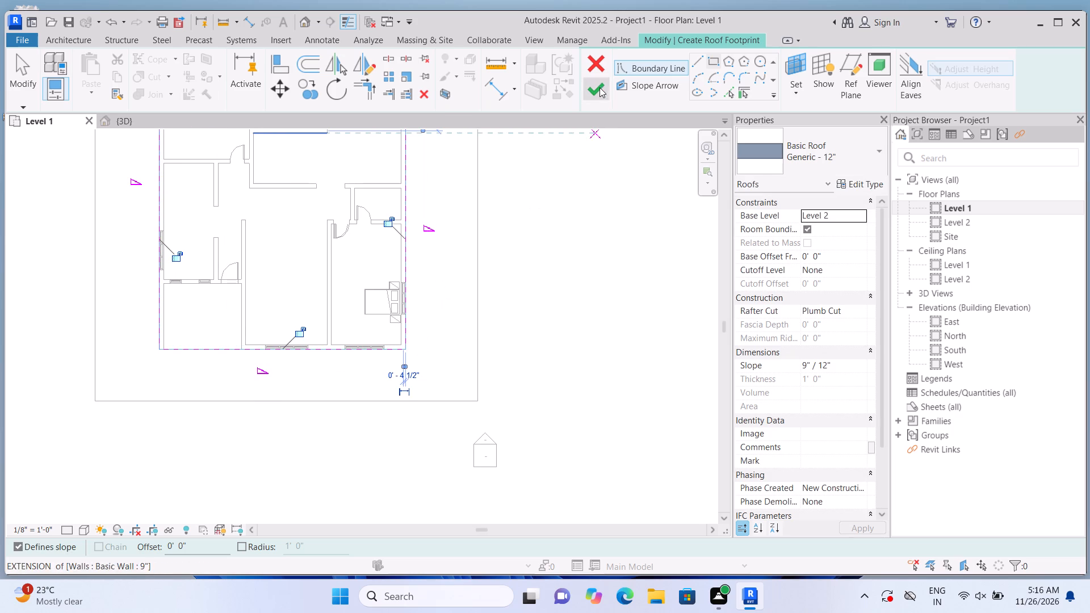
In the 3D view, set the new roof's slope to 0 so it is flat.
scroll(604, 303, down, 3)
click(306, 19)
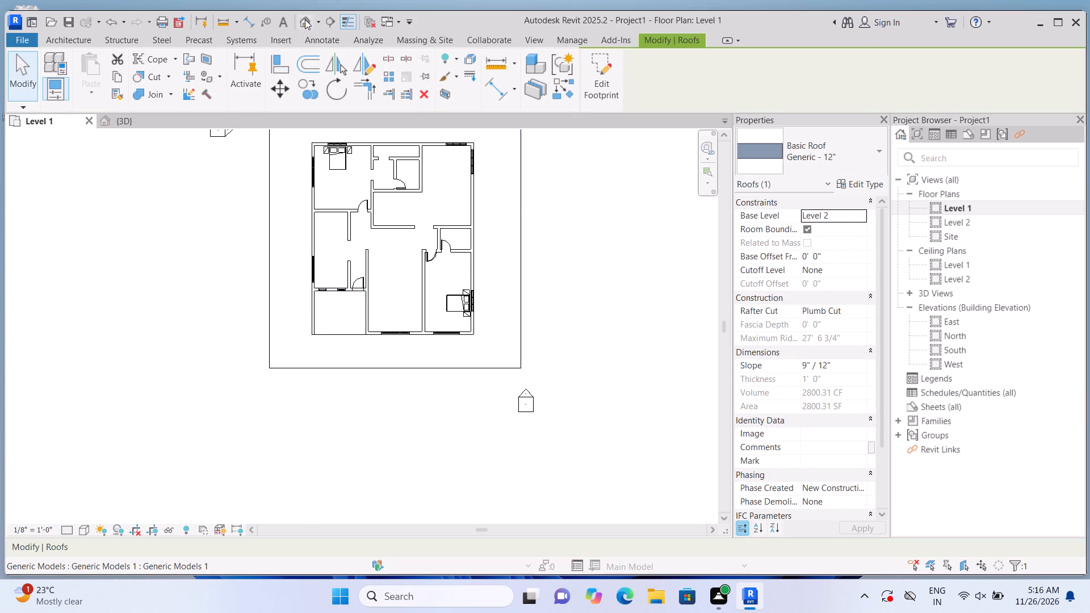
scroll(374, 251, down, 3)
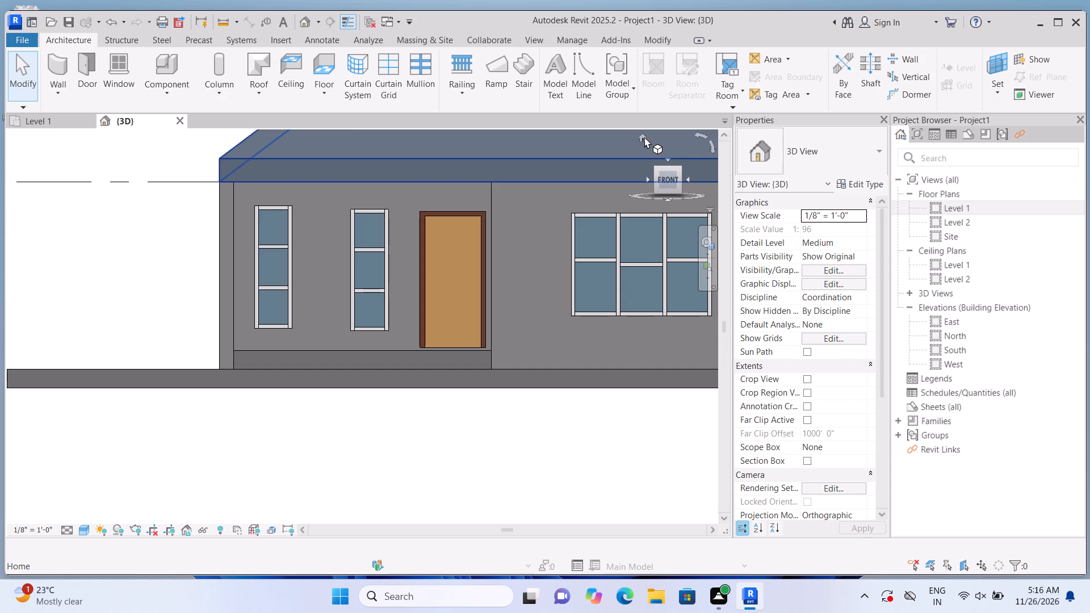
click(643, 136)
scroll(209, 341, up, 4)
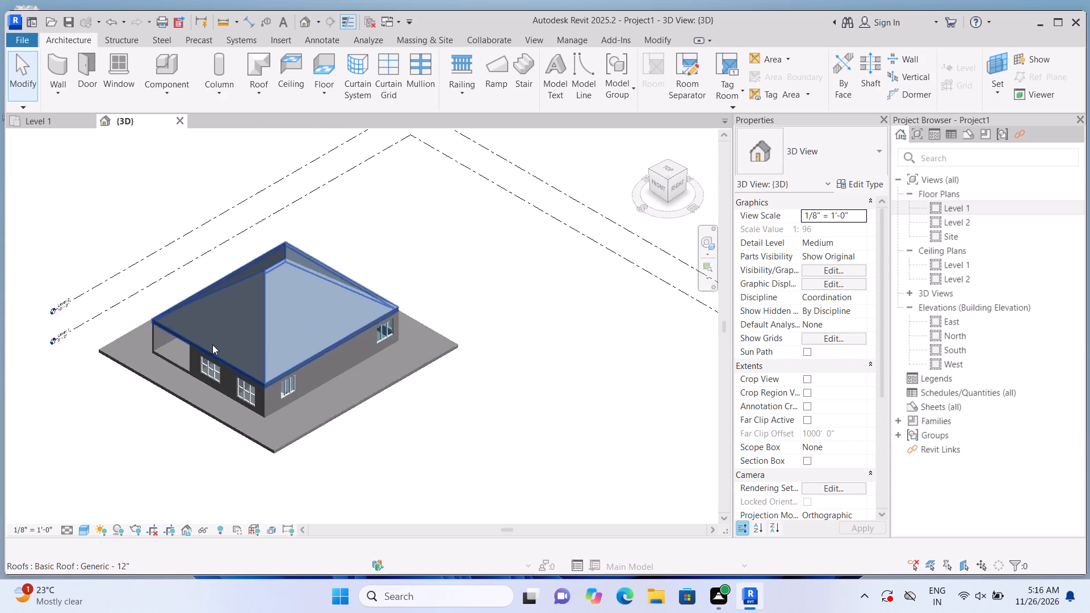
click(267, 317)
click(840, 361)
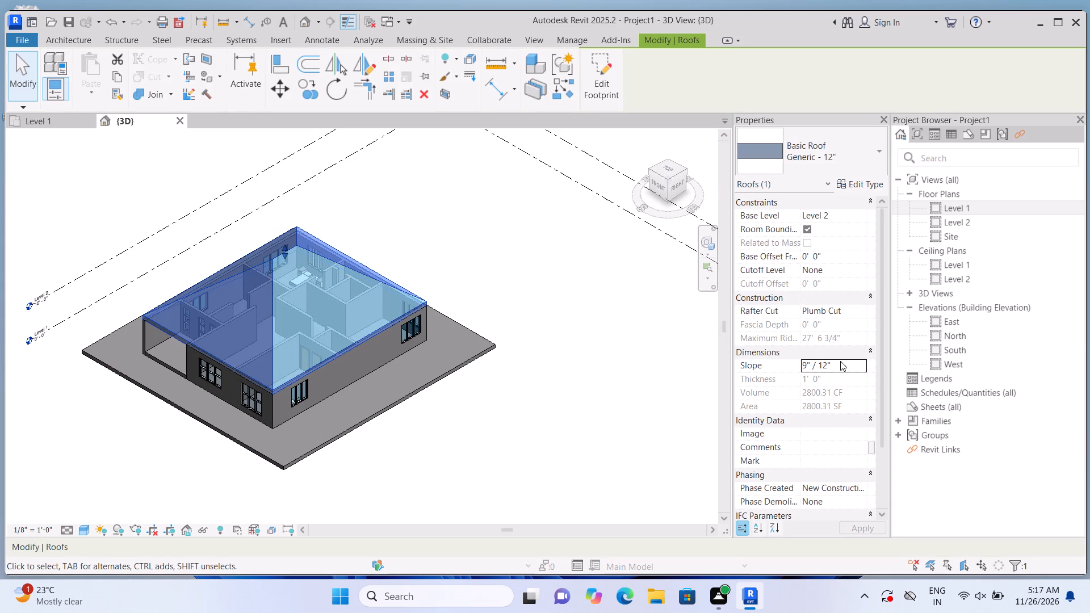
key(BackSpace)
key(0)
key(Return)
drag(640, 428, 634, 430)
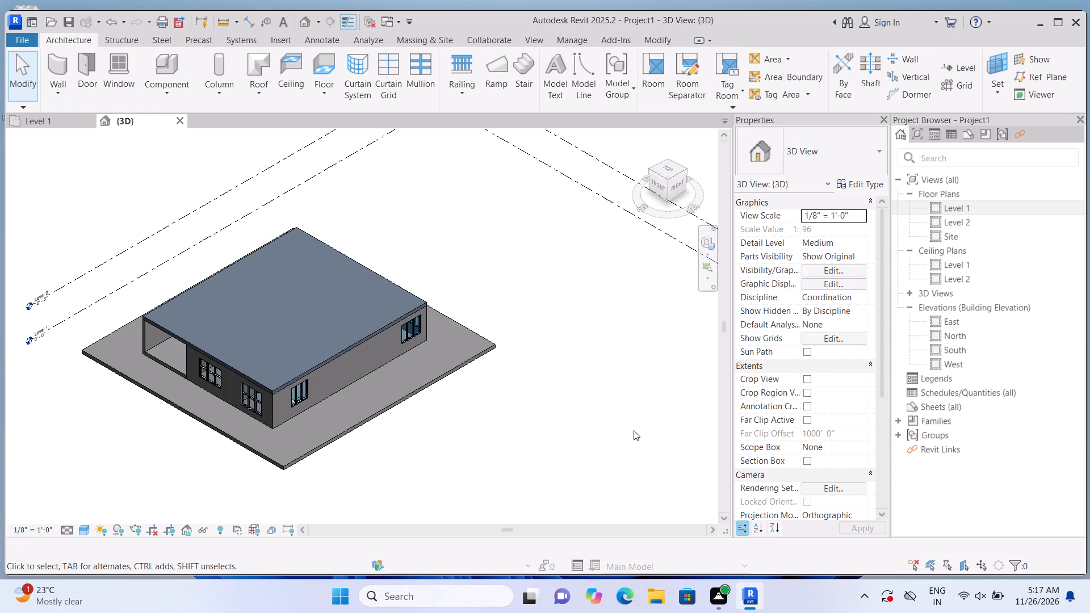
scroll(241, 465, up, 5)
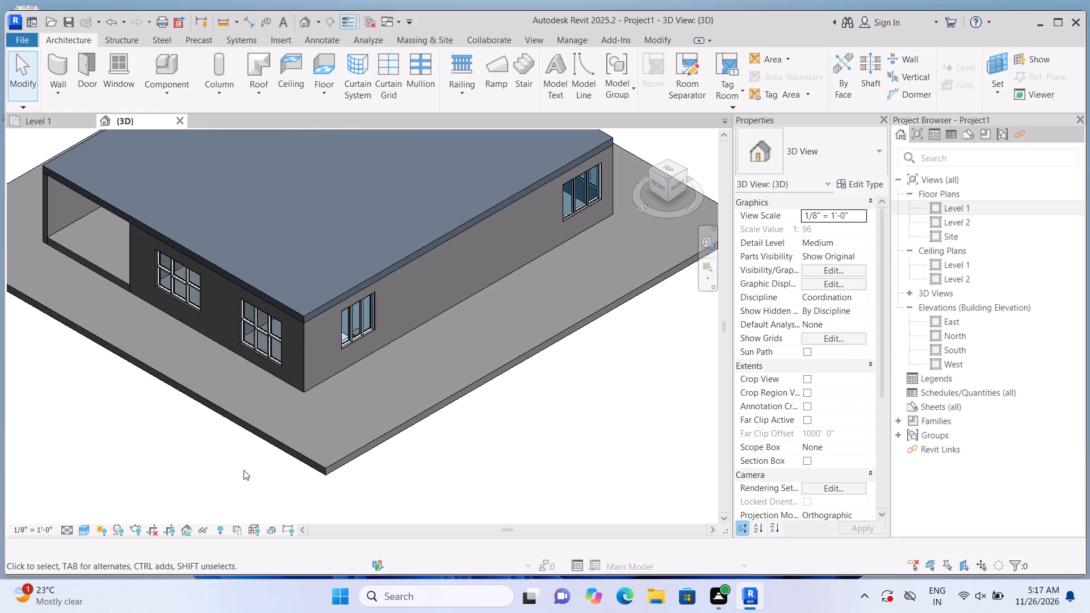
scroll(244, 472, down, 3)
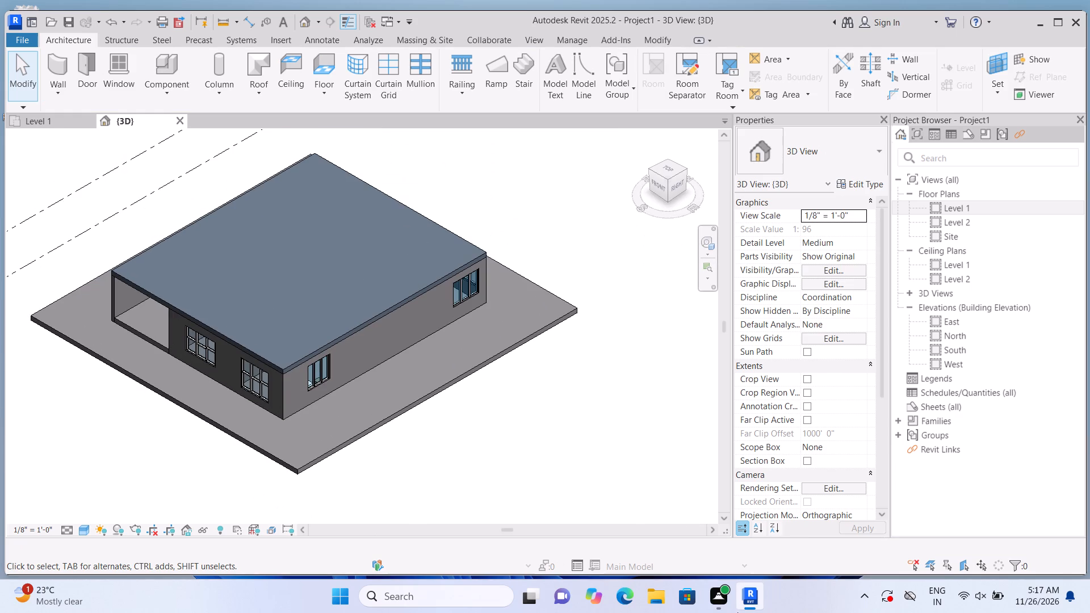
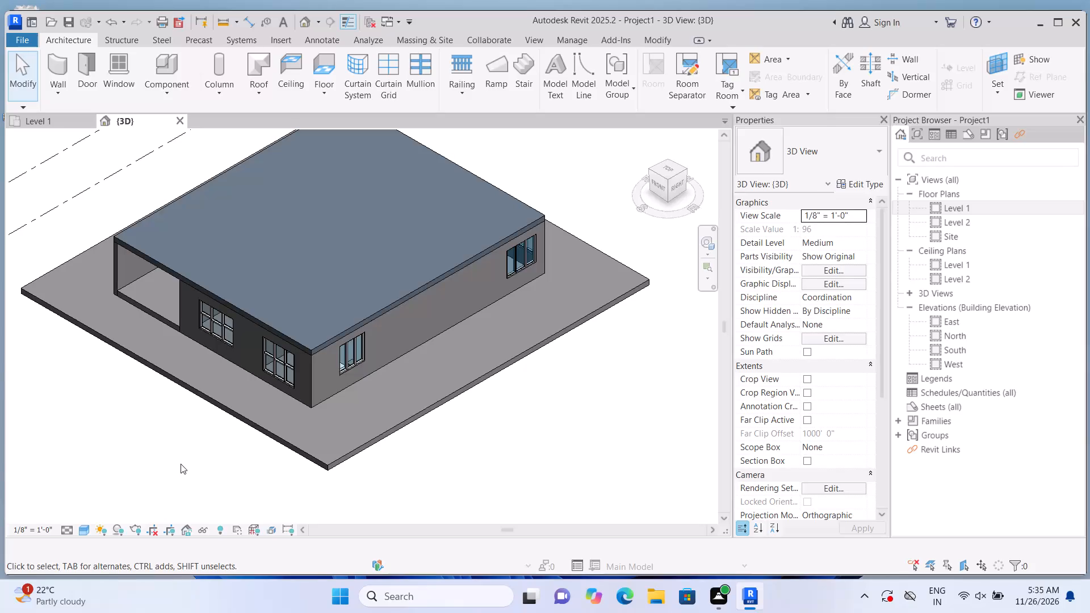
In the East elevation, add a level at 20'-0" with plan view creation enabled, both ends aligned with the levels below.
scroll(216, 329, up, 1)
scroll(224, 348, down, 2)
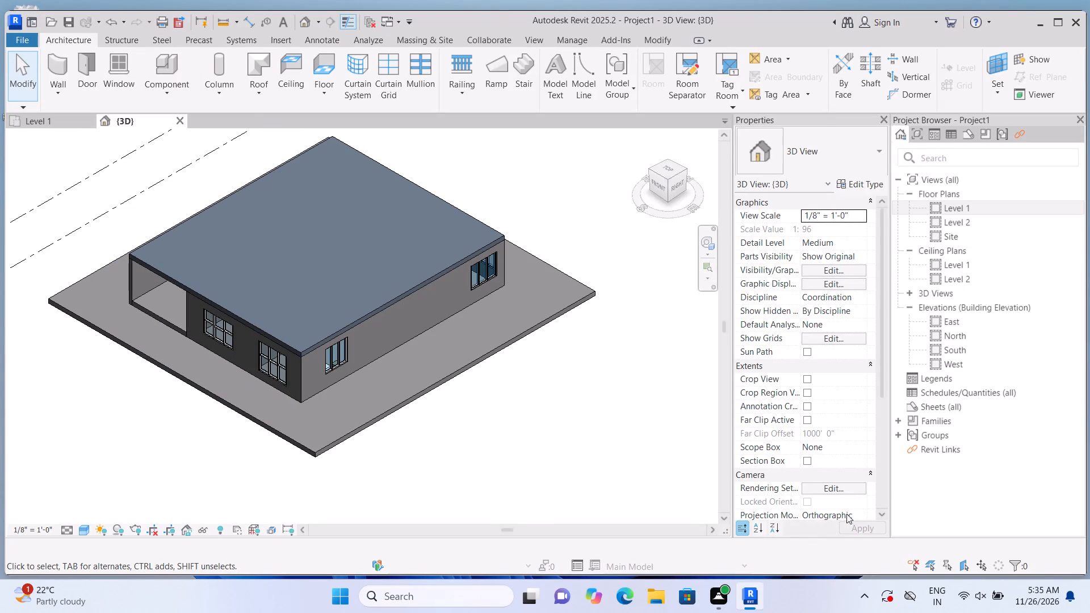
double_click(935, 321)
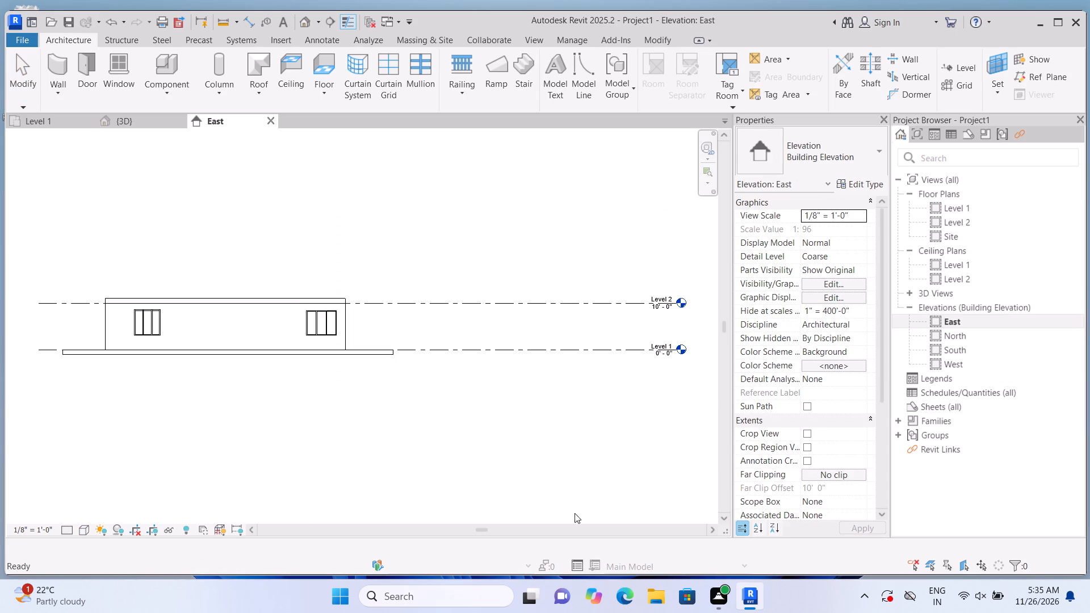
scroll(323, 258, down, 1)
scroll(378, 212, up, 1)
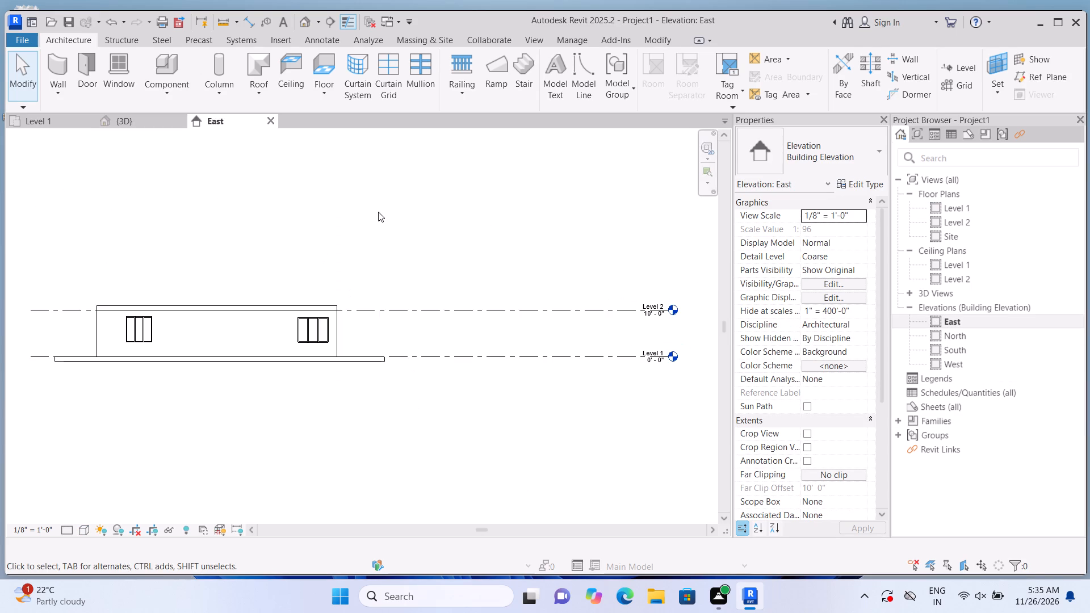
text(ll)
scroll(427, 225, down, 2)
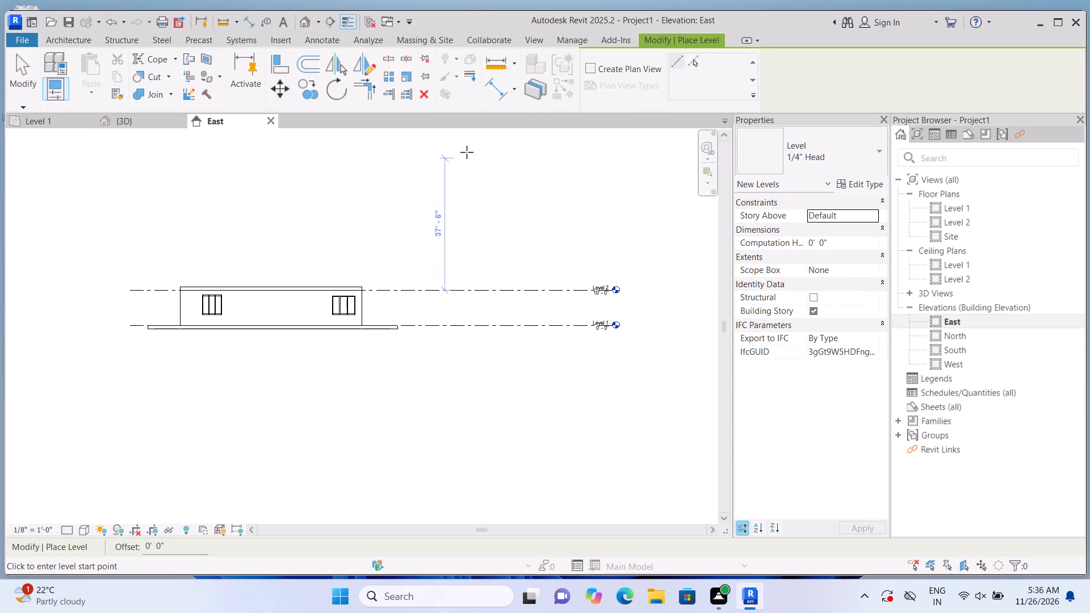
click(589, 68)
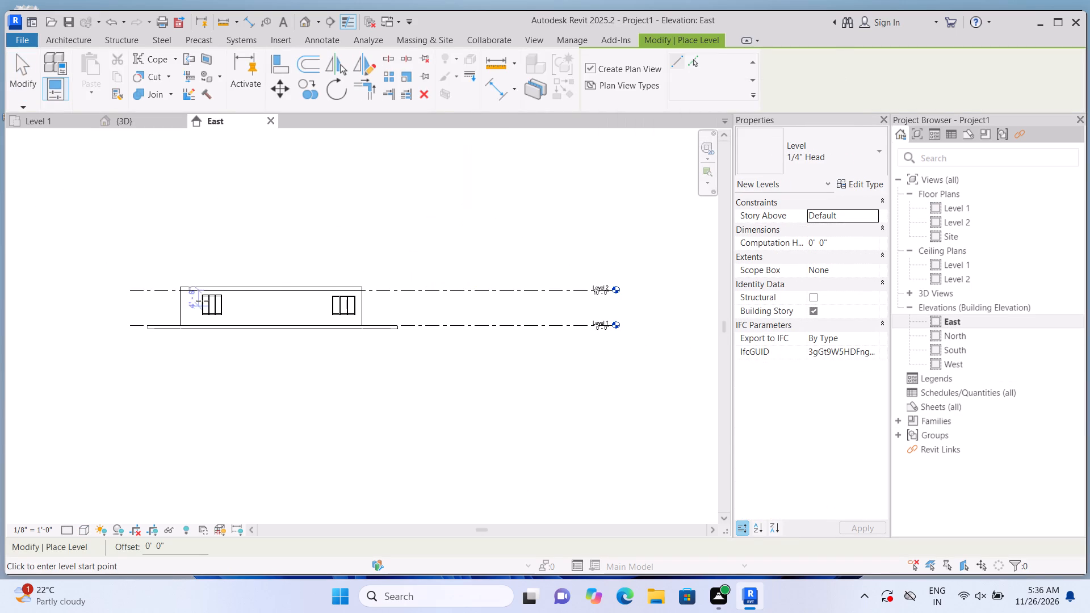
scroll(209, 272, up, 5)
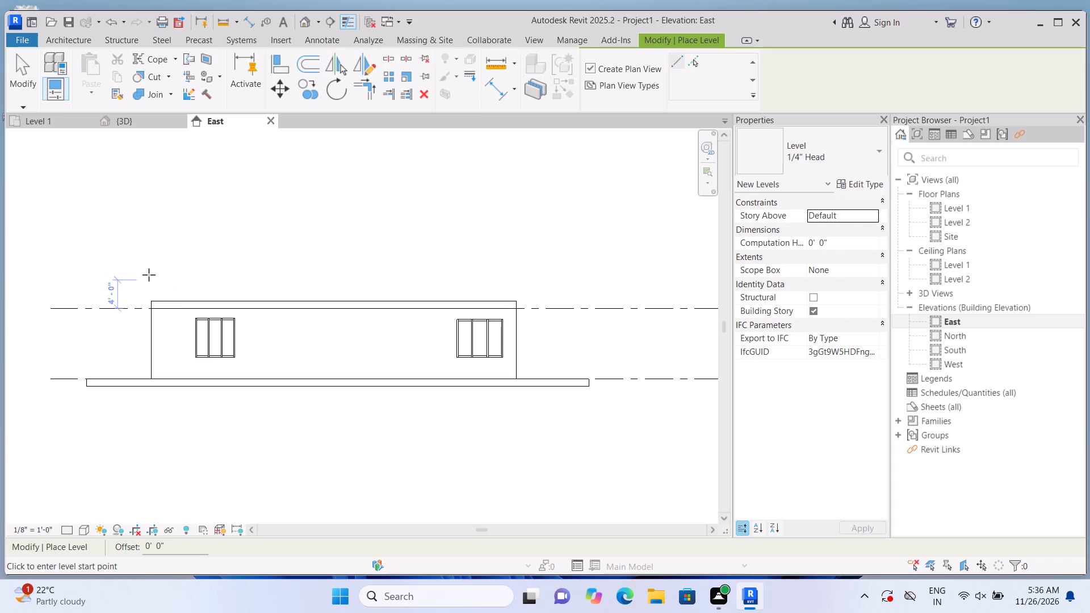
scroll(149, 274, down, 3)
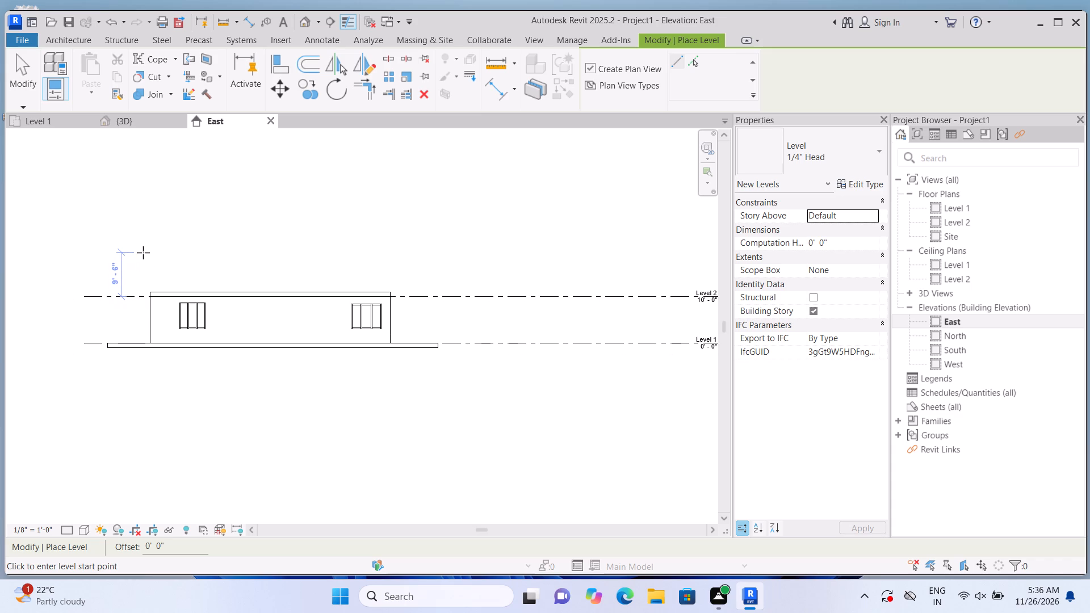
click(143, 250)
scroll(499, 254, down, 3)
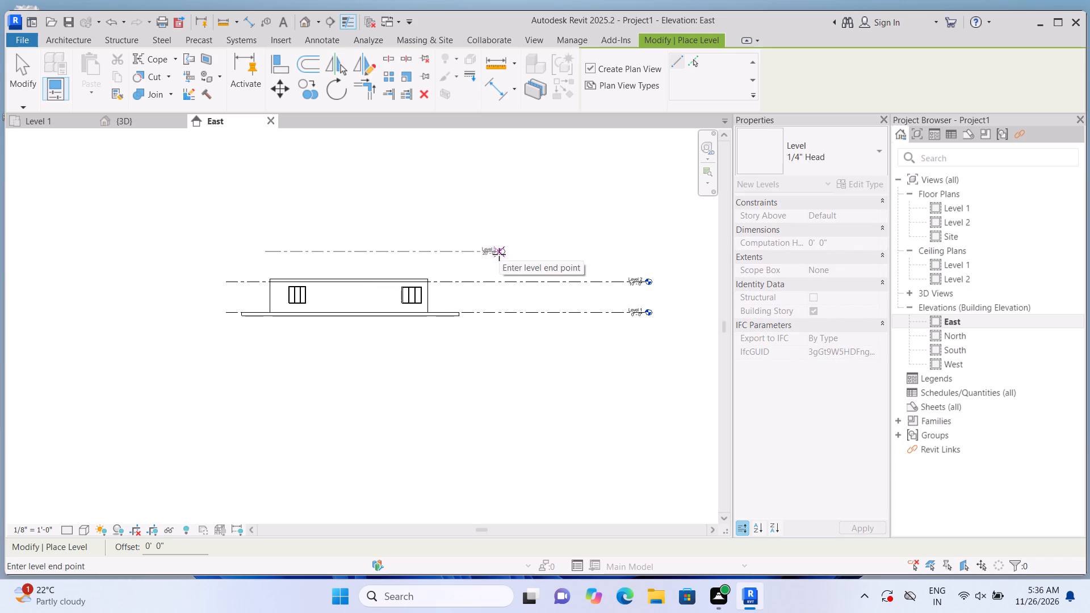
scroll(588, 255, up, 2)
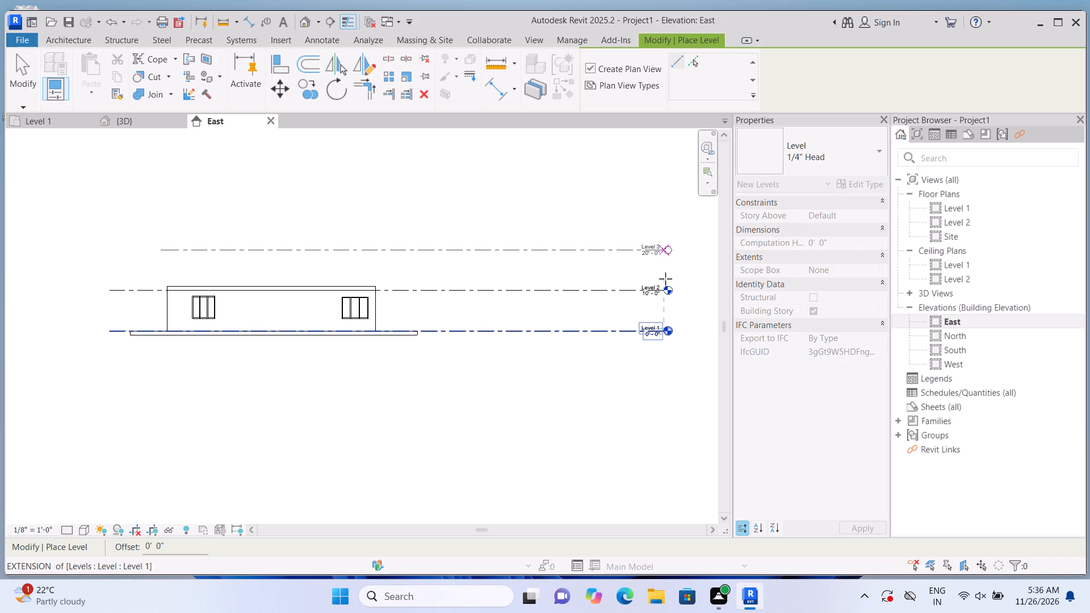
click(665, 279)
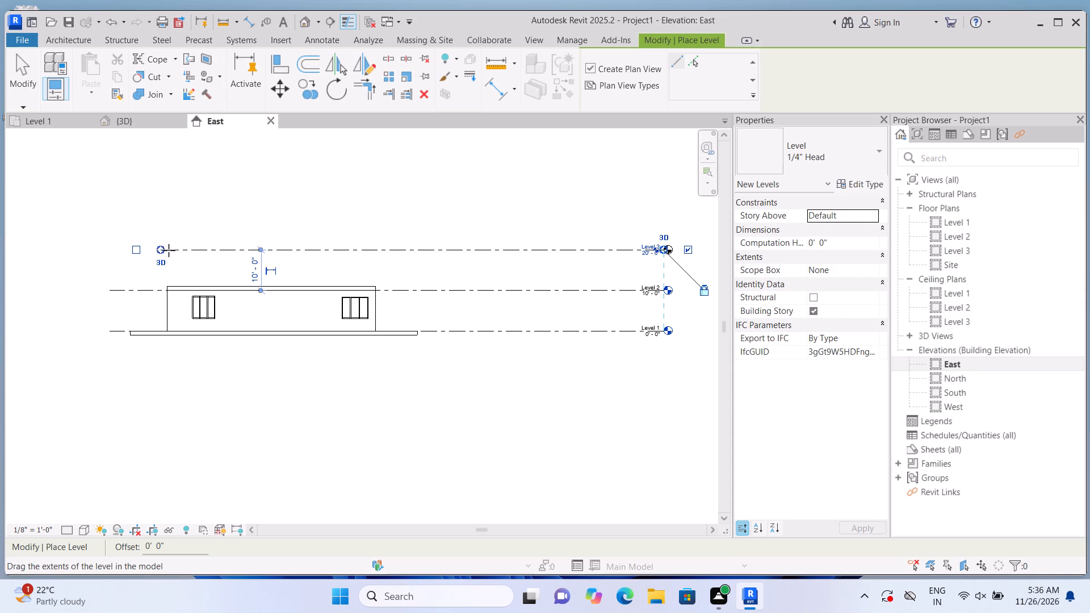
drag(164, 249, 109, 263)
click(109, 263)
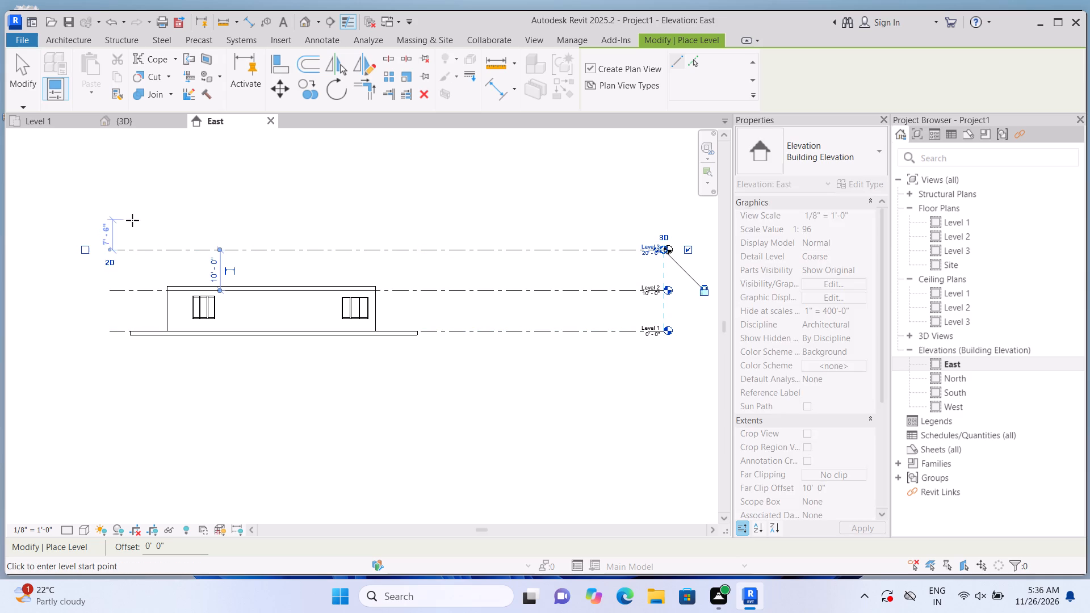
key(Escape)
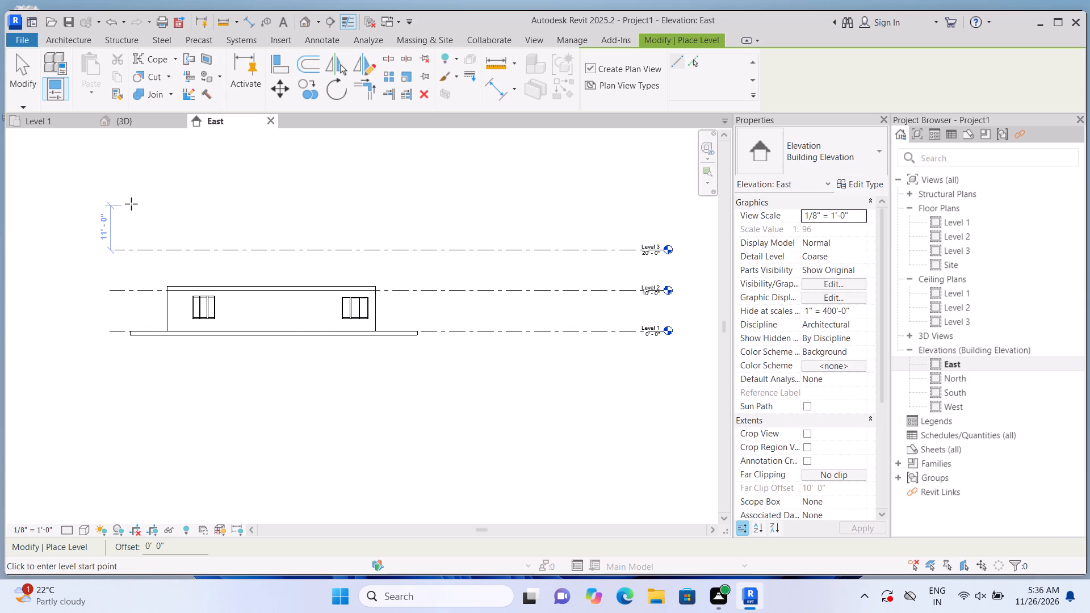
Add another level at 30'-0", 10'-0" above the 20'-0" level, with both ends aligned with the lower levels.
click(144, 210)
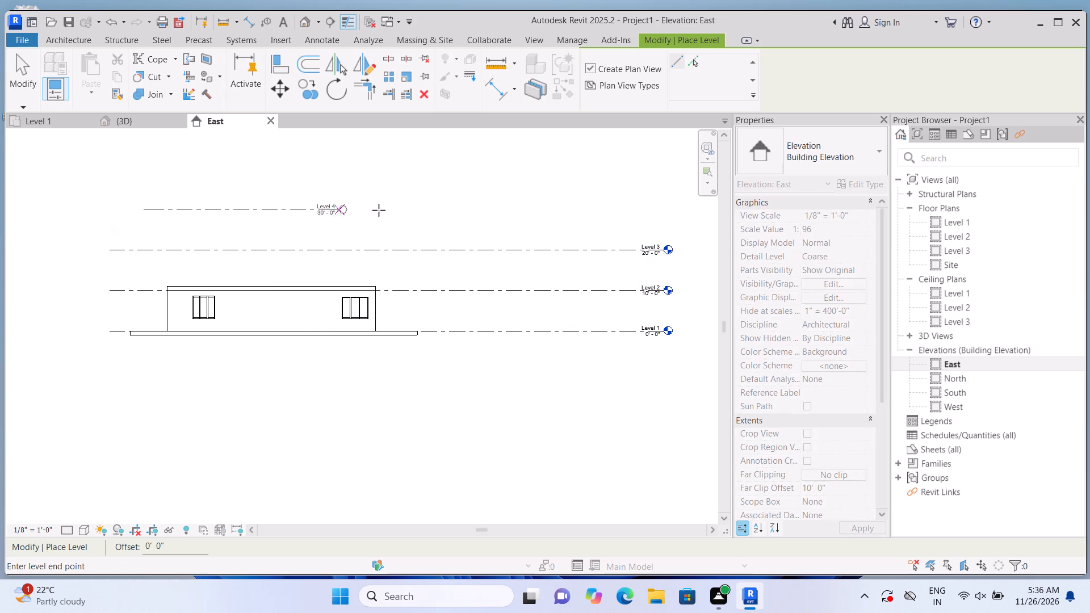
click(665, 240)
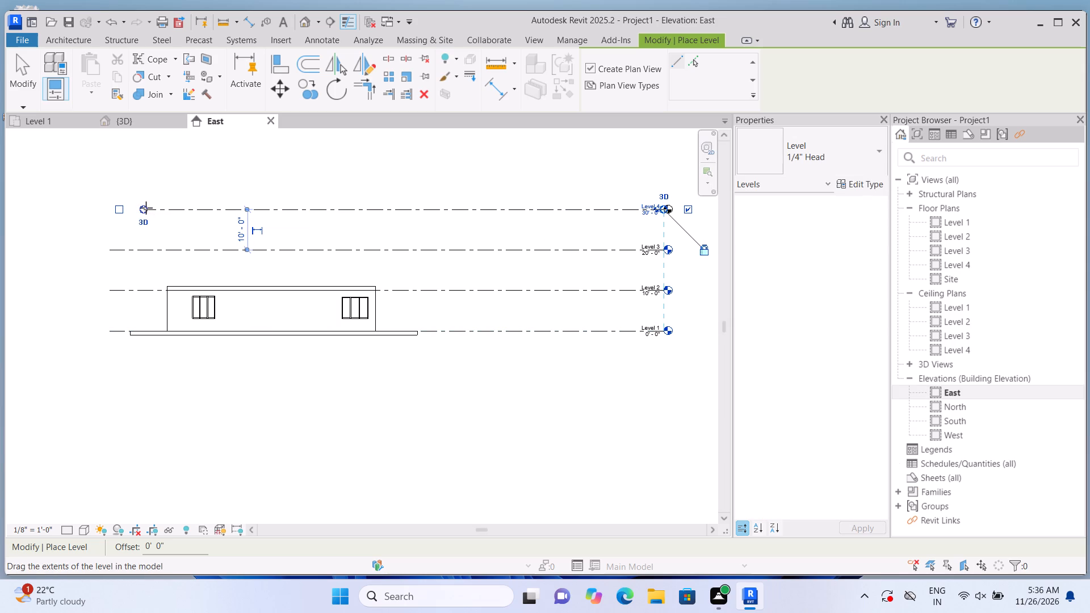
drag(145, 208, 105, 230)
click(105, 230)
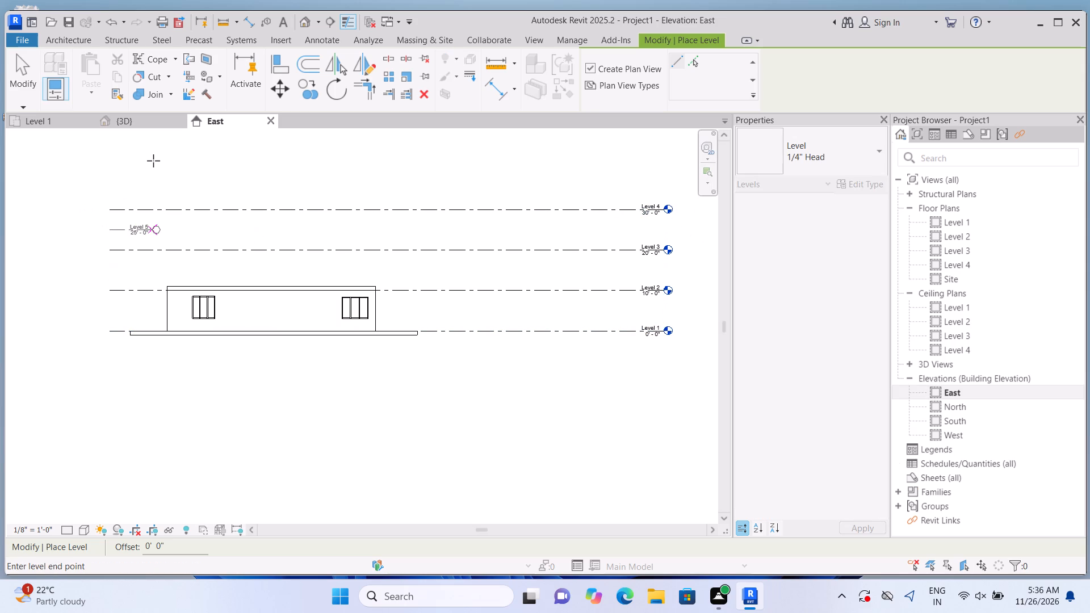
key(Escape)
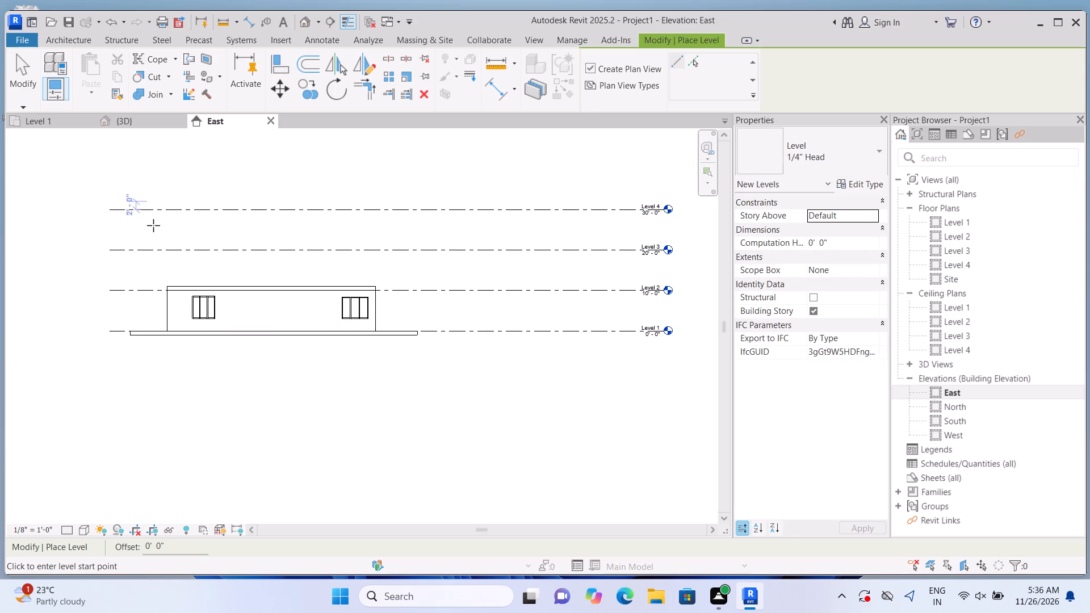
Add a level at 40'-0", extend its line to align with the ends of the lower levels, and finish placing levels.
click(148, 169)
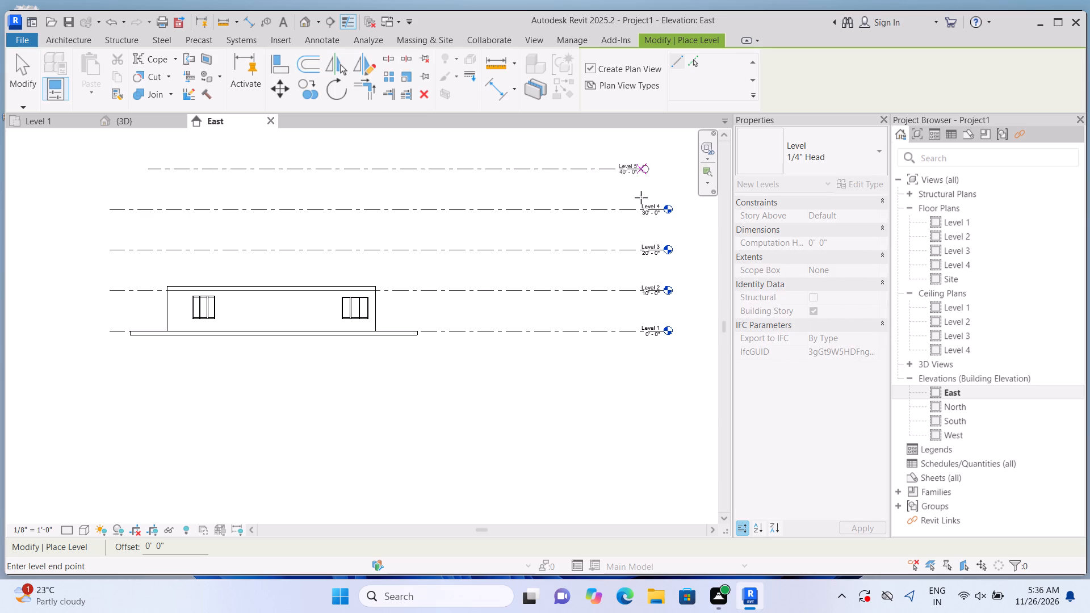
click(667, 198)
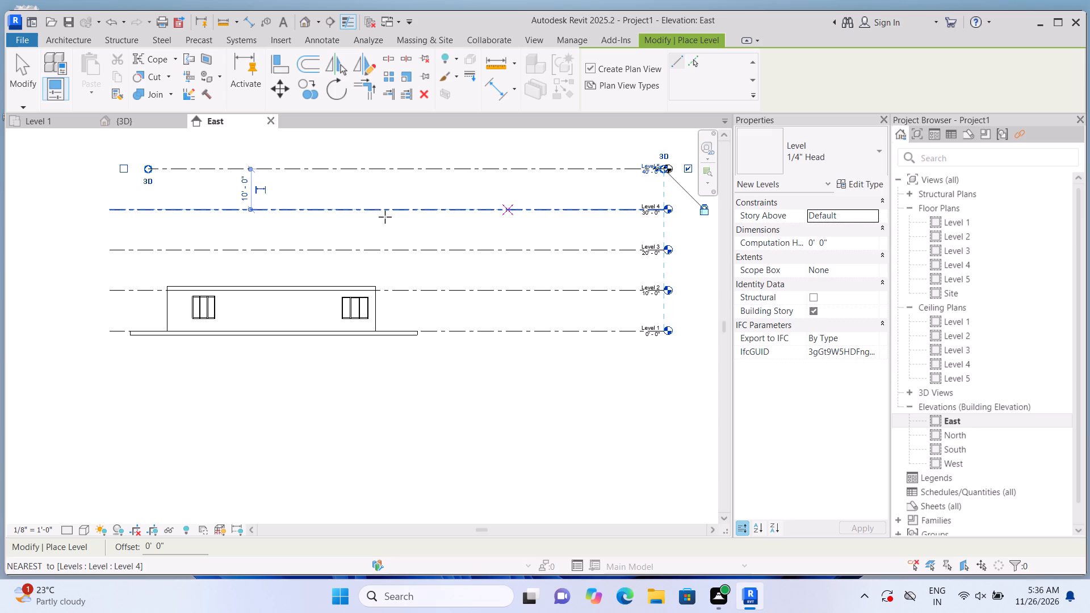
drag(151, 172, 149, 172)
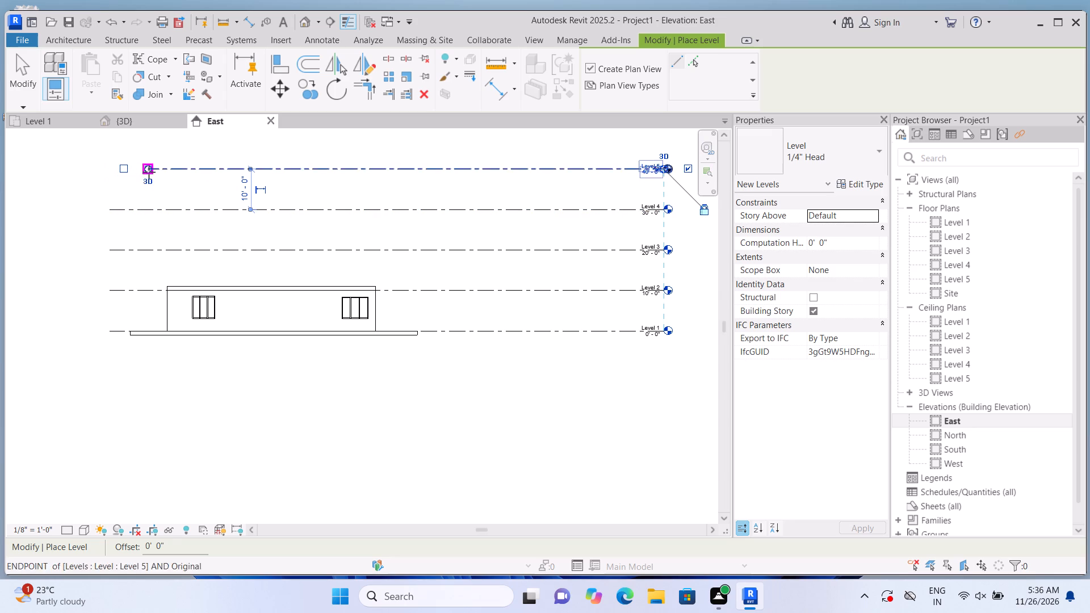
drag(149, 172, 110, 184)
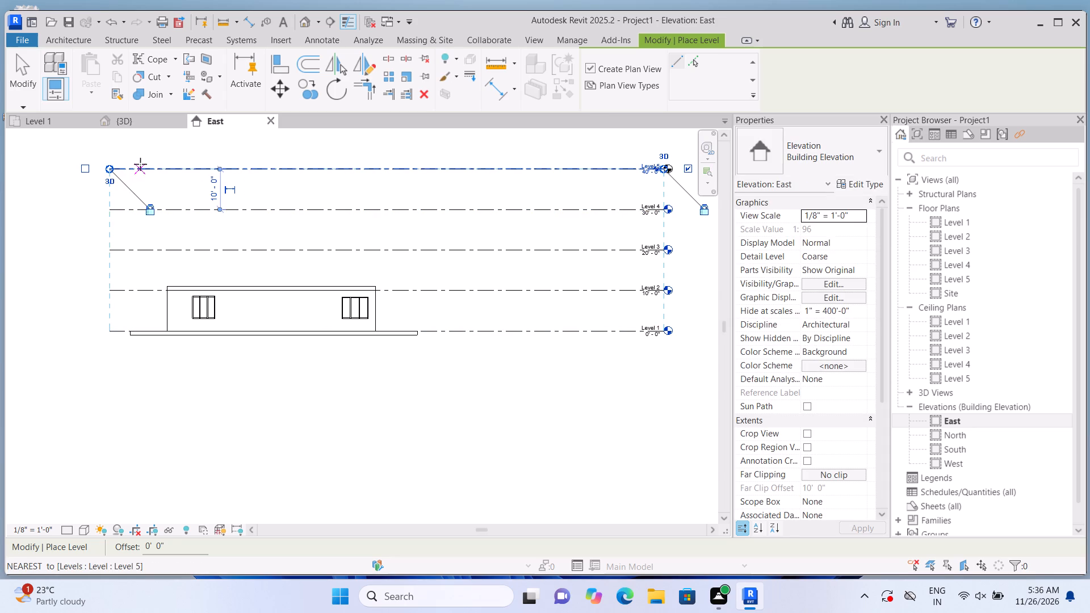
key(Escape)
middle_drag(170, 173, 166, 270)
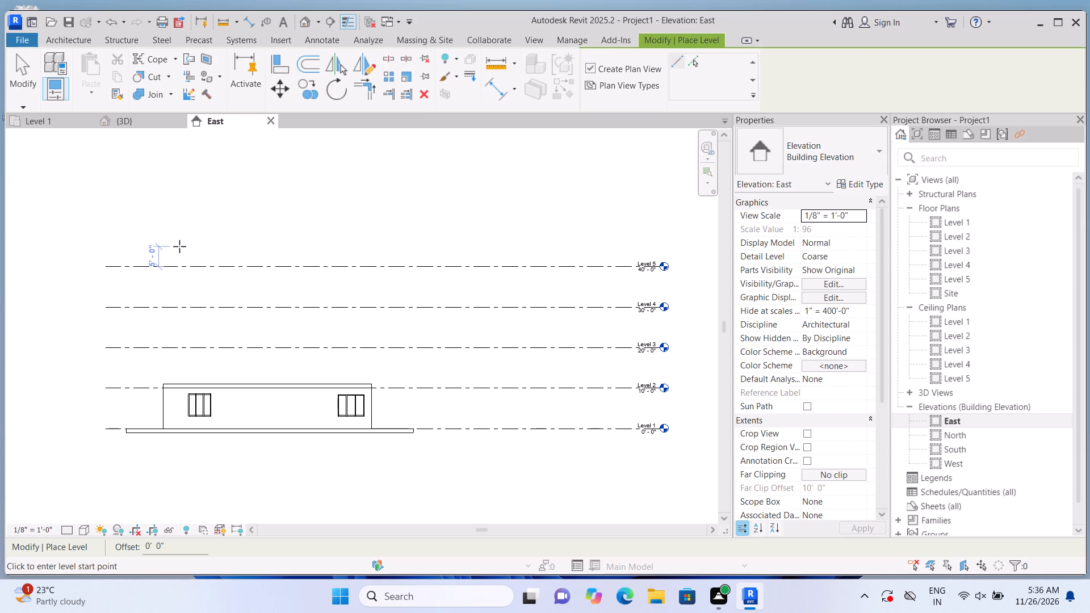
key(Escape)
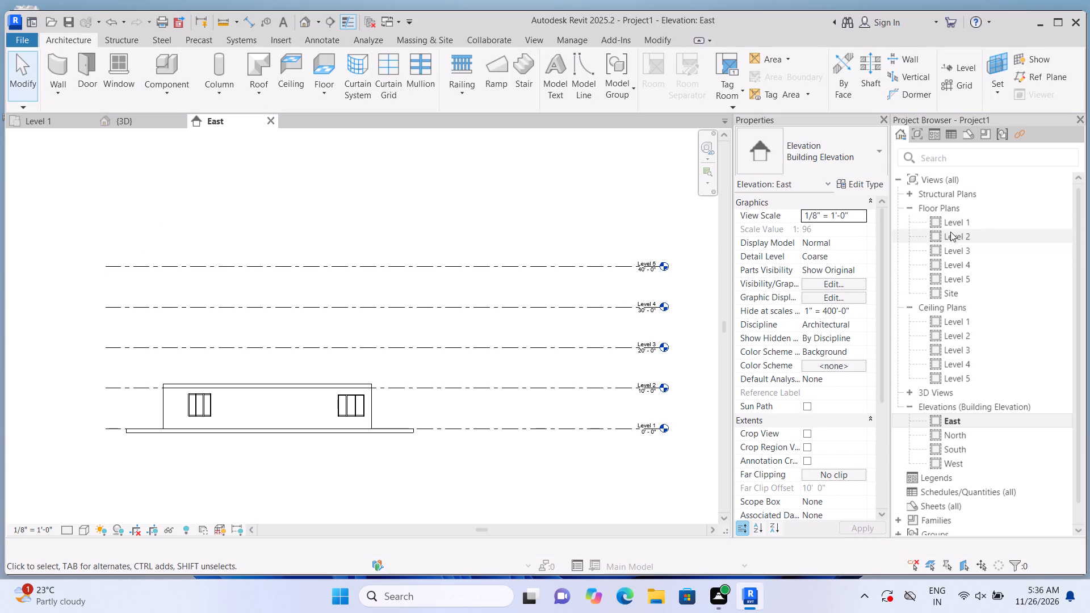
In the Level 2 floor plan, draw a 9" basic wall along the centerline of the house's west exterior wall, from south to north corner.
double_click(934, 236)
scroll(492, 337, down, 1)
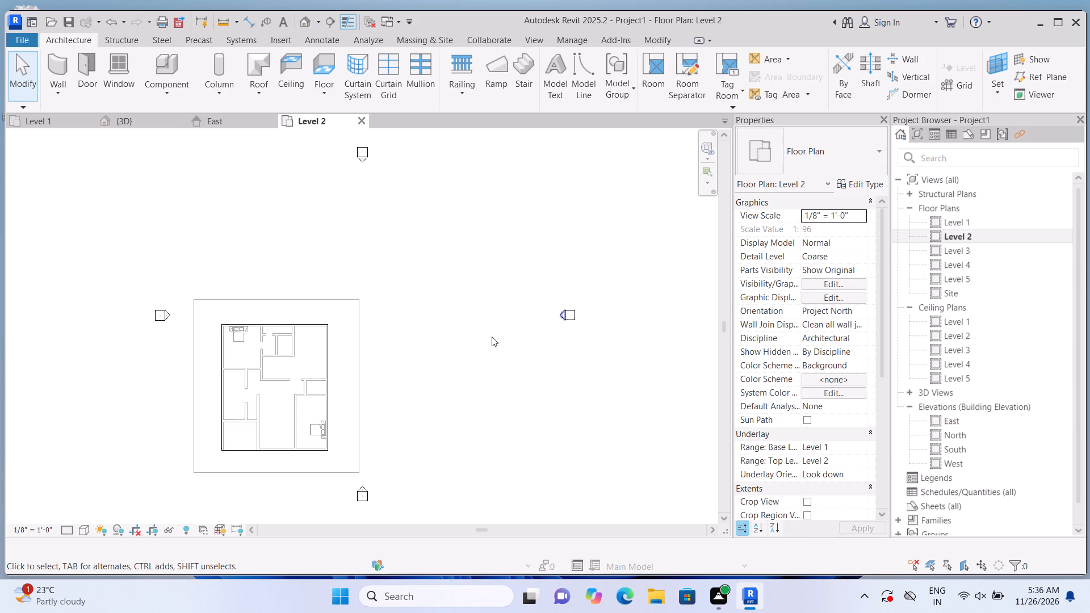
scroll(492, 337, down, 1)
scroll(391, 405, up, 5)
scroll(155, 404, up, 1)
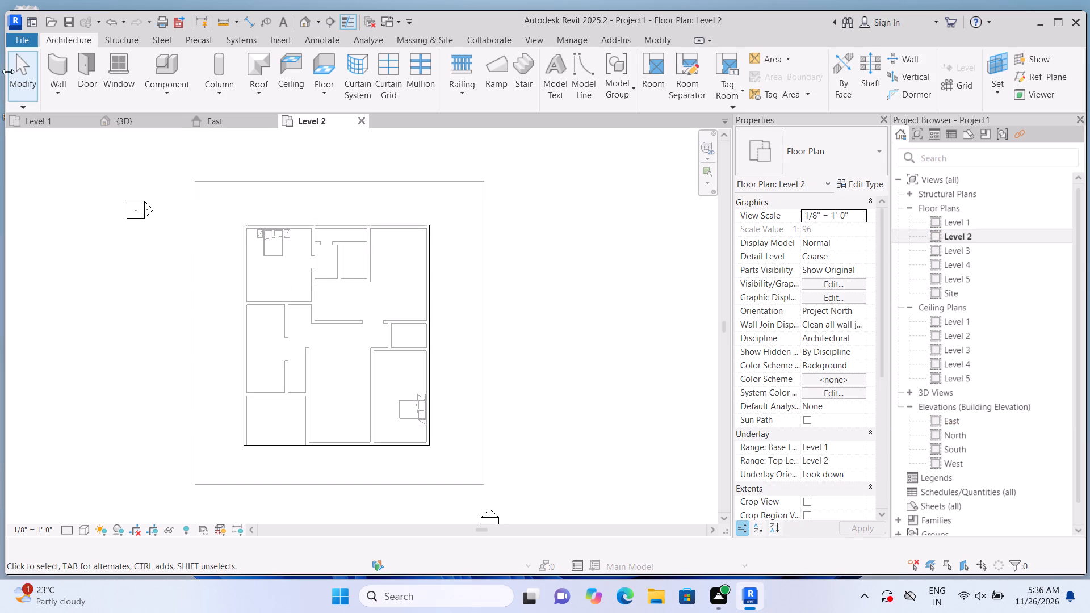
click(55, 68)
scroll(259, 192, up, 1)
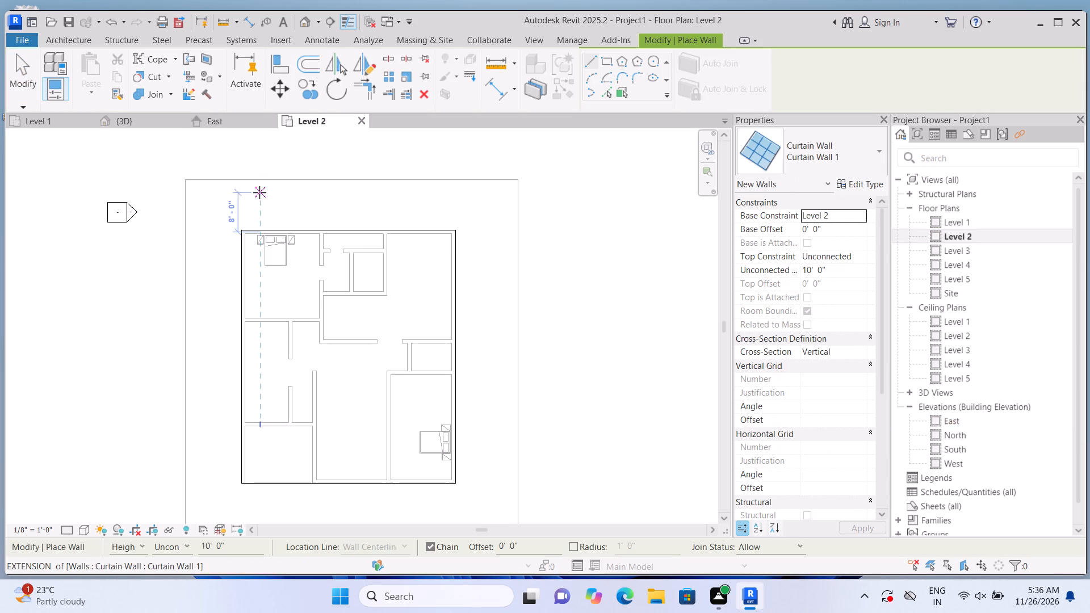
click(870, 145)
scroll(842, 305, up, 7)
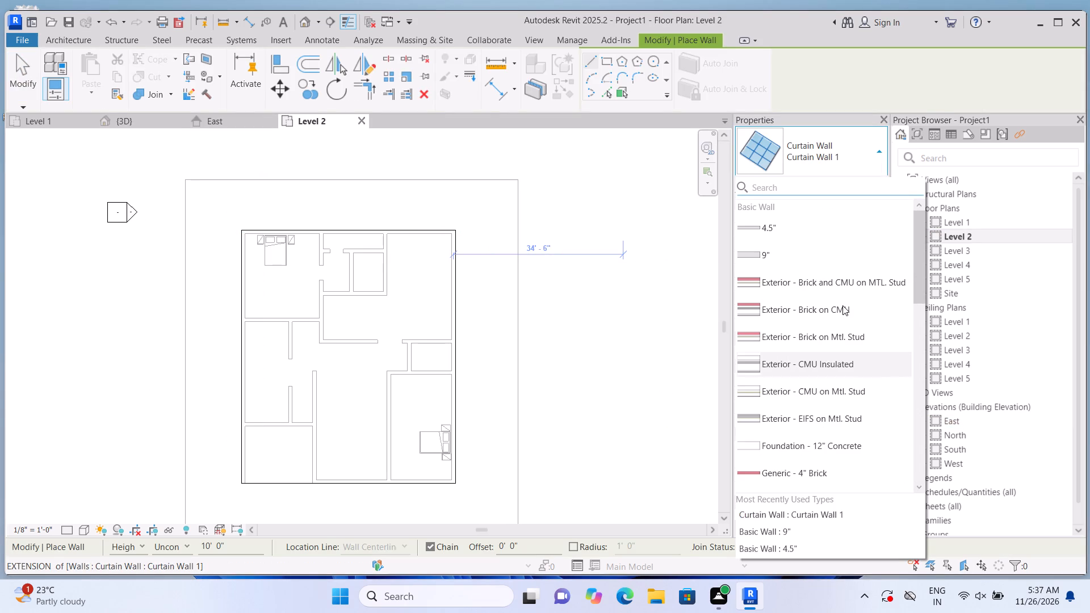
scroll(842, 305, up, 4)
click(837, 253)
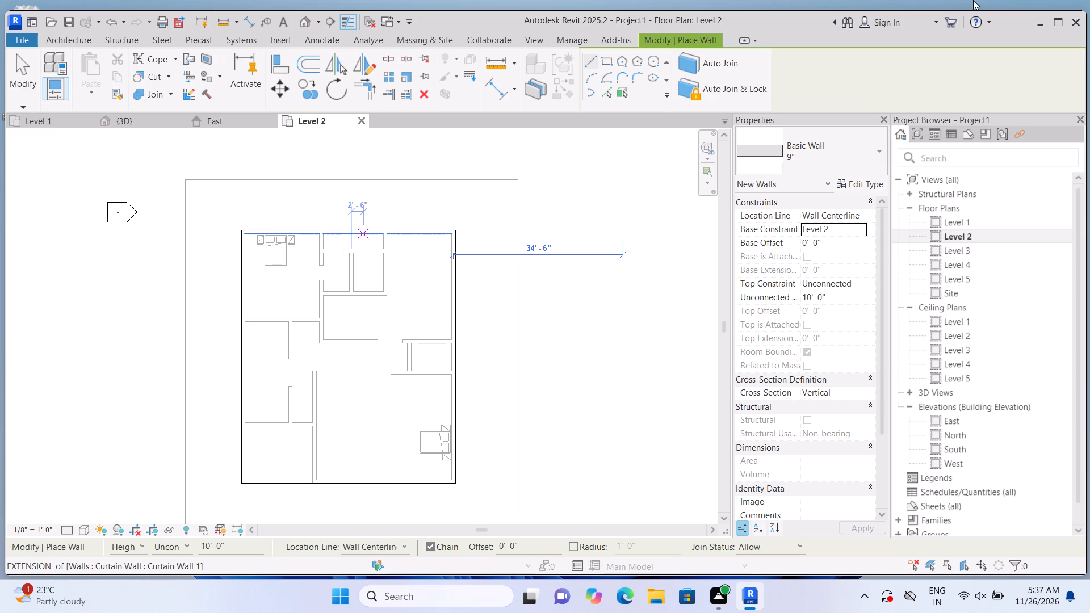
scroll(245, 498, up, 1)
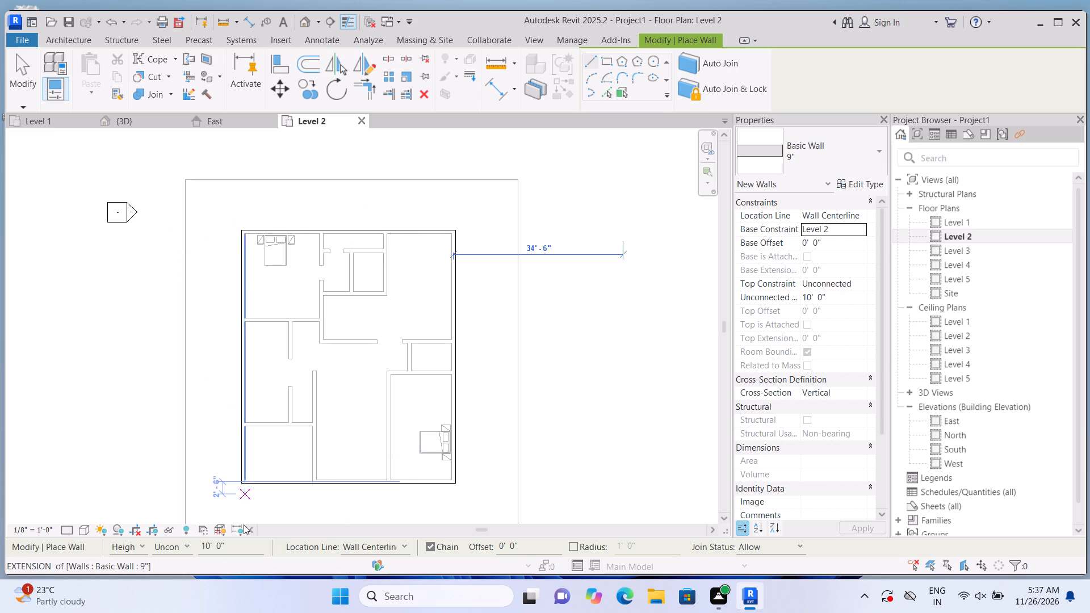
scroll(244, 524, up, 4)
middle_drag(295, 468, 297, 439)
middle_drag(299, 431, 307, 391)
scroll(305, 406, up, 10)
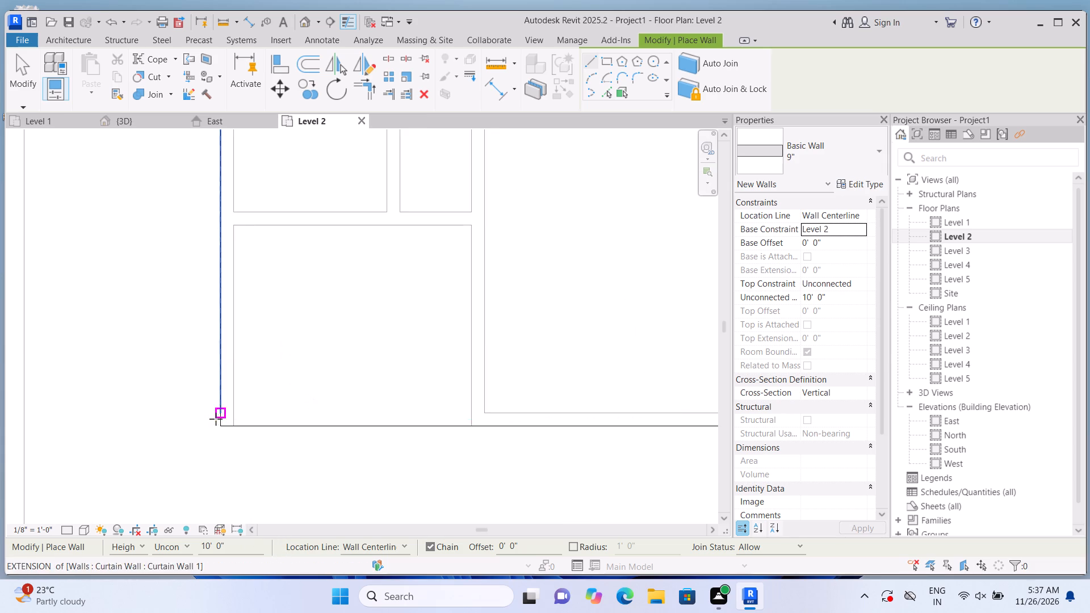
scroll(216, 419, up, 8)
click(242, 422)
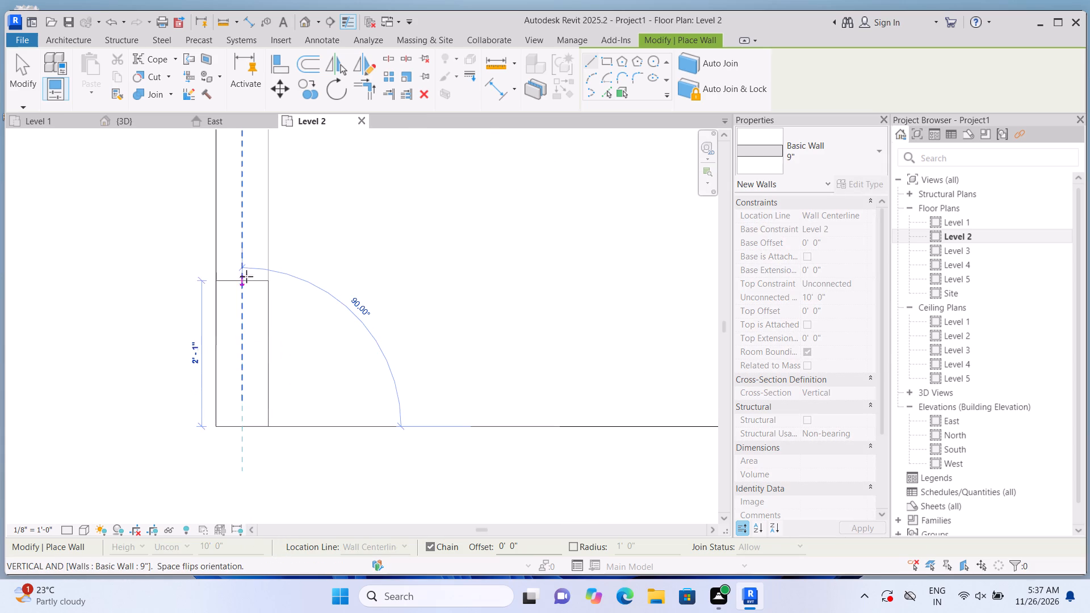
middle_drag(246, 280, 242, 394)
scroll(240, 396, down, 17)
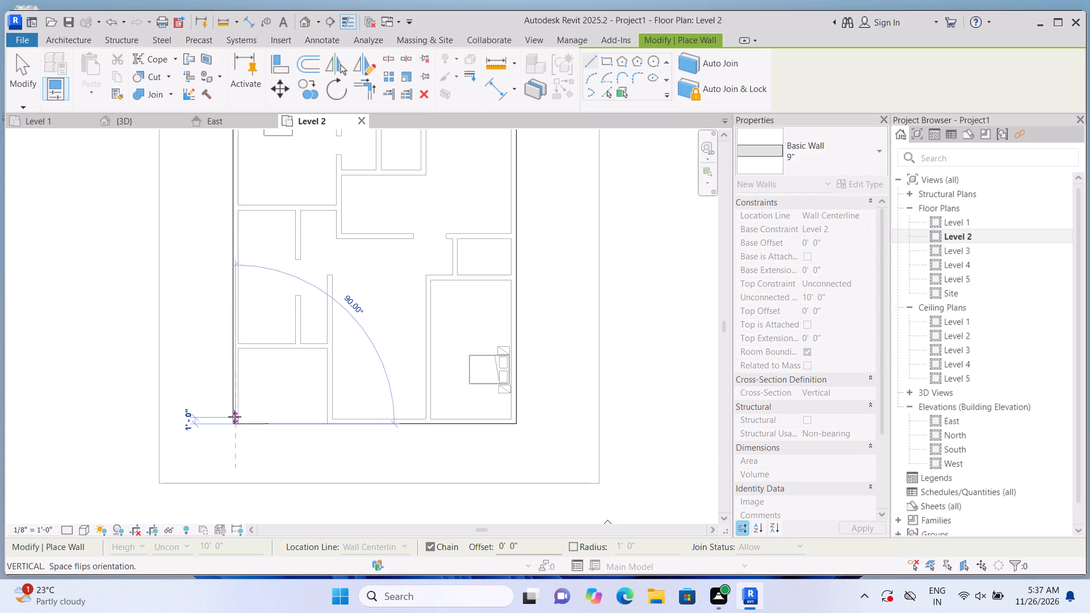
scroll(234, 417, down, 5)
scroll(234, 229, up, 13)
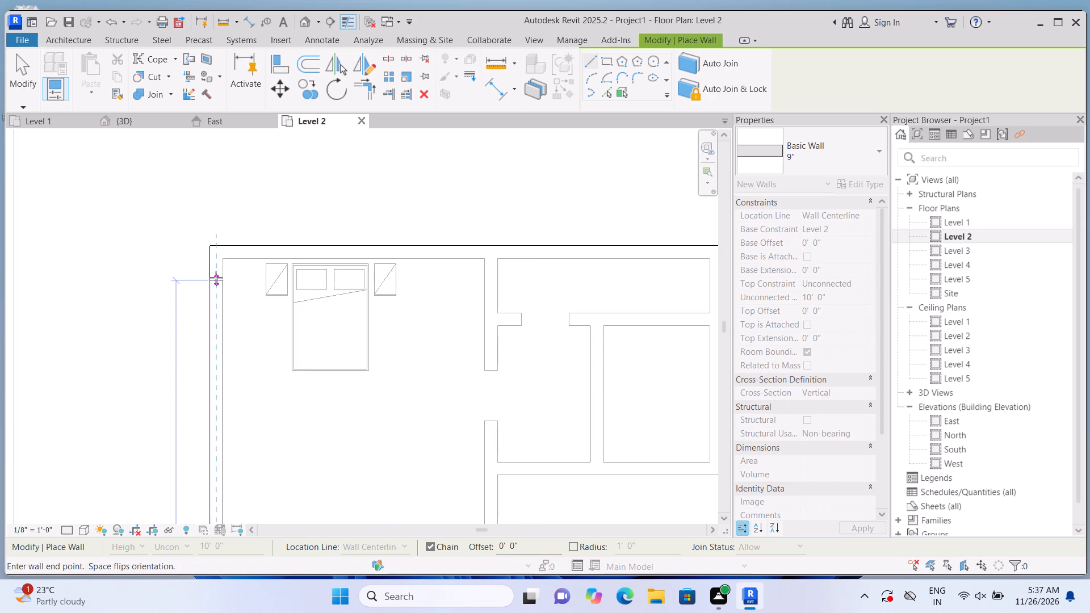
scroll(216, 278, up, 9)
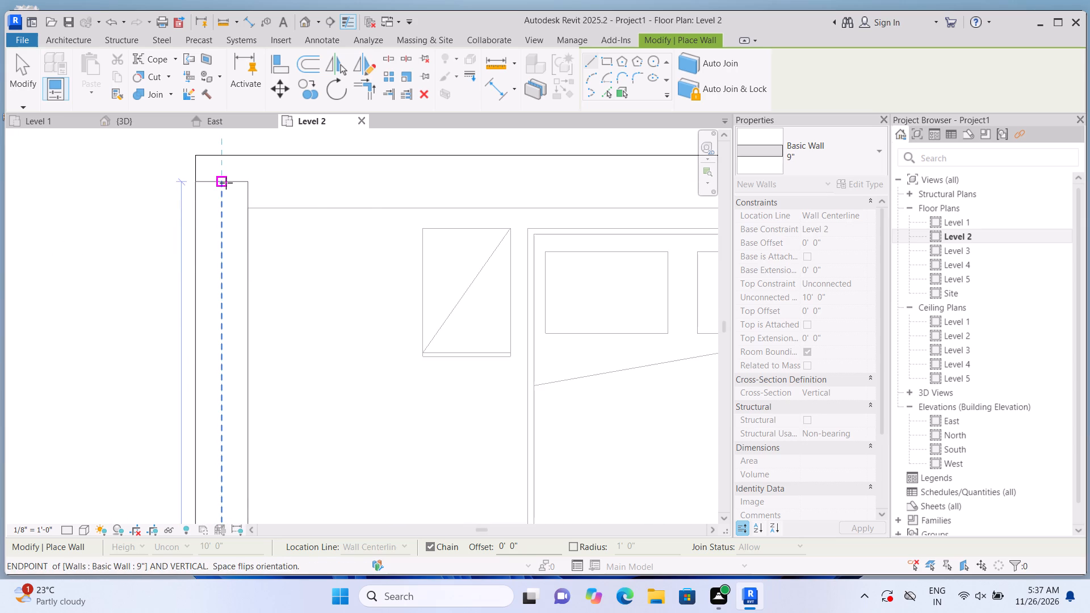
click(226, 183)
Draw the north exterior 9" wall along the existing wall's centerline, from the northwest corner to the northeast corner.
middle_drag(431, 185, 425, 185)
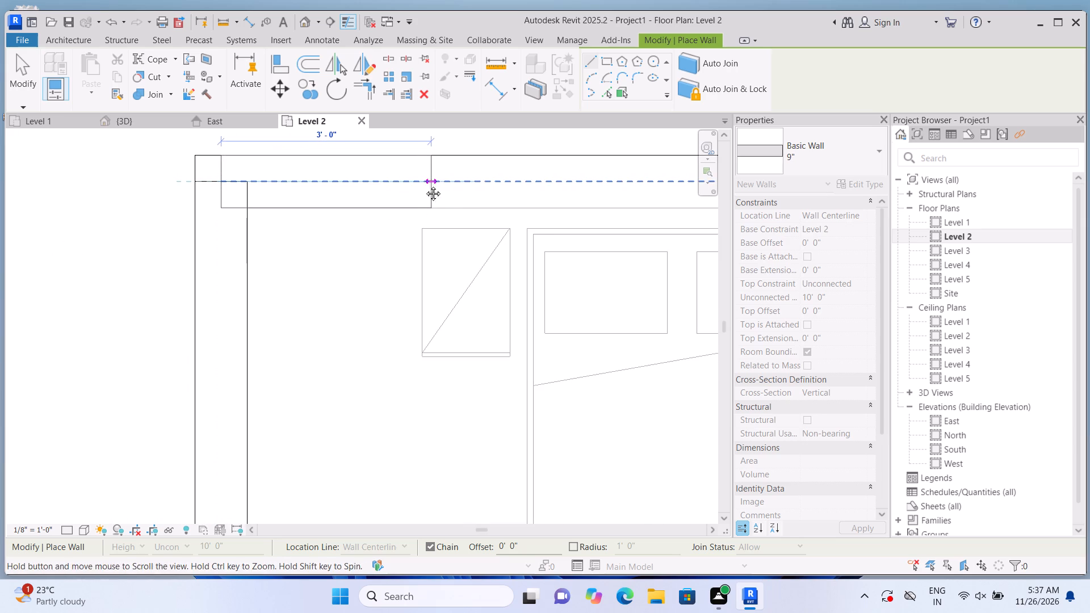
middle_drag(425, 185, 285, 195)
scroll(284, 192, down, 16)
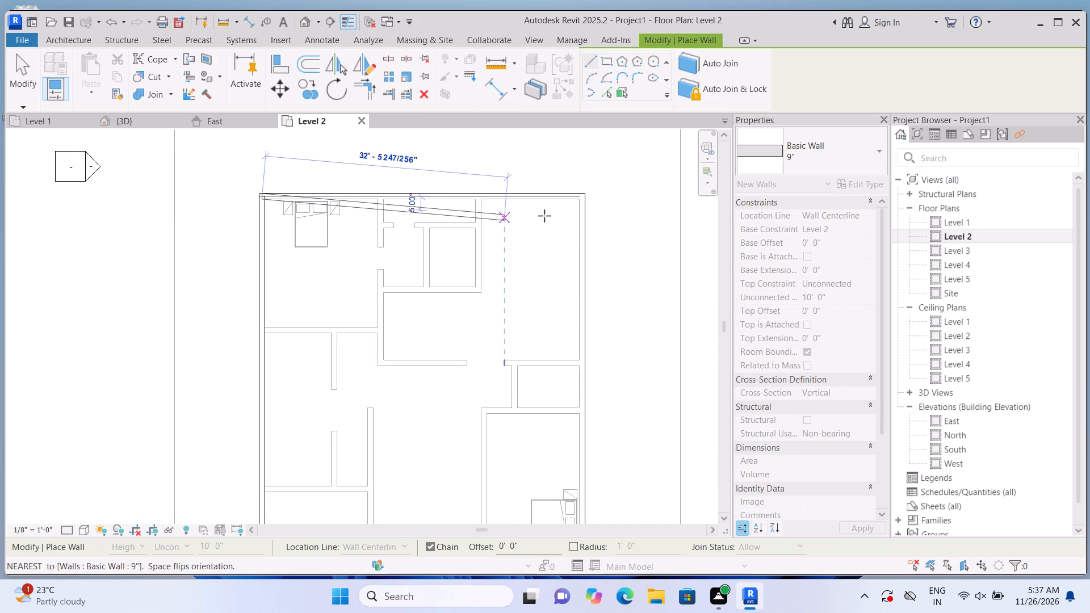
scroll(555, 213, up, 16)
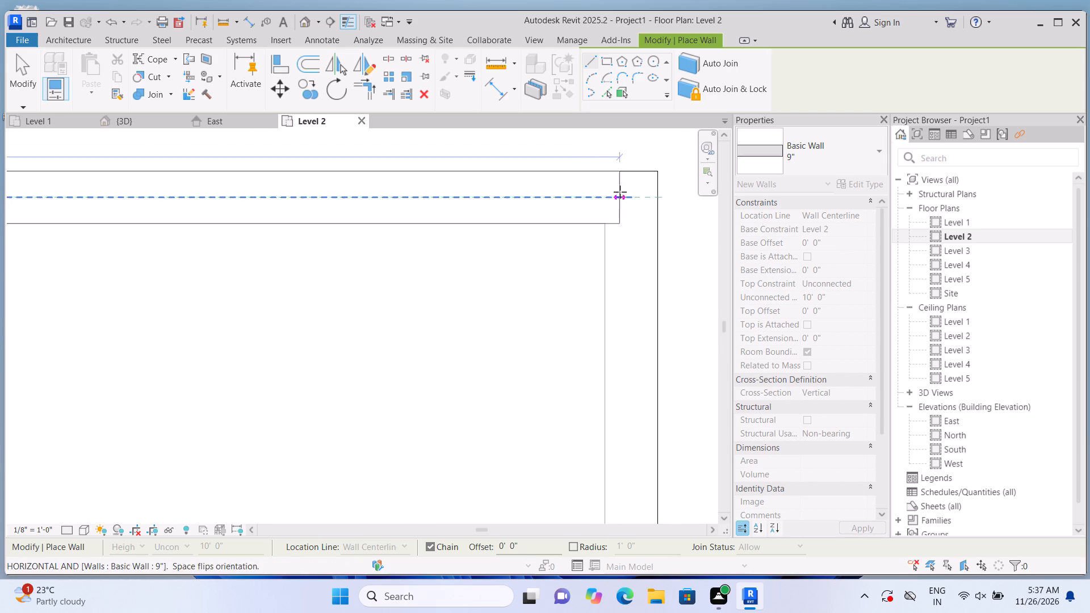
double_click(626, 192)
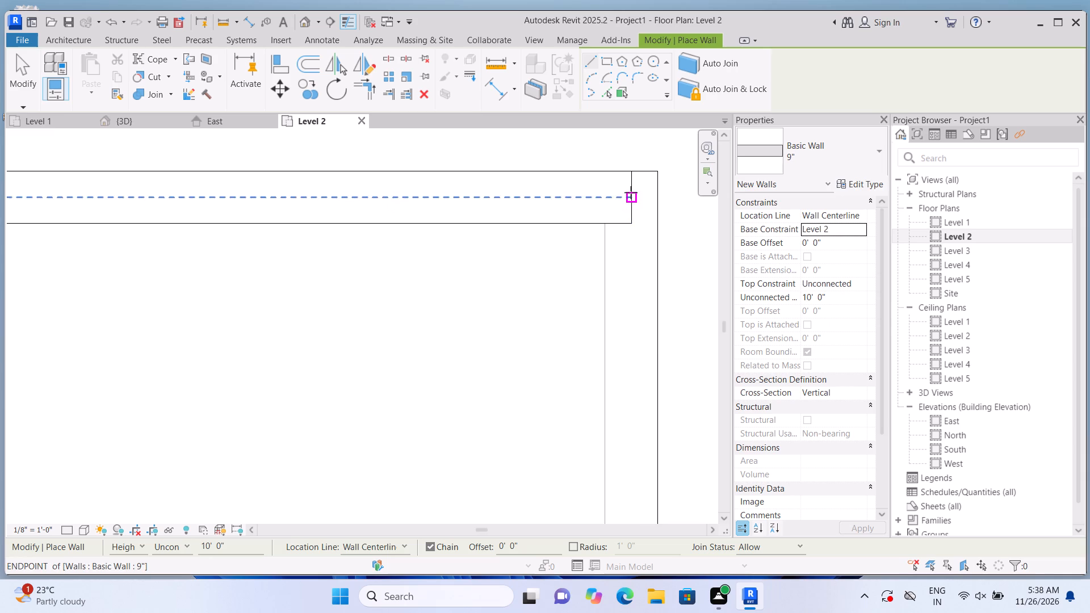
Draw the east exterior 9" wall from the northeast corner down to the centerline intersection at the southeast corner.
click(631, 192)
scroll(622, 329, down, 16)
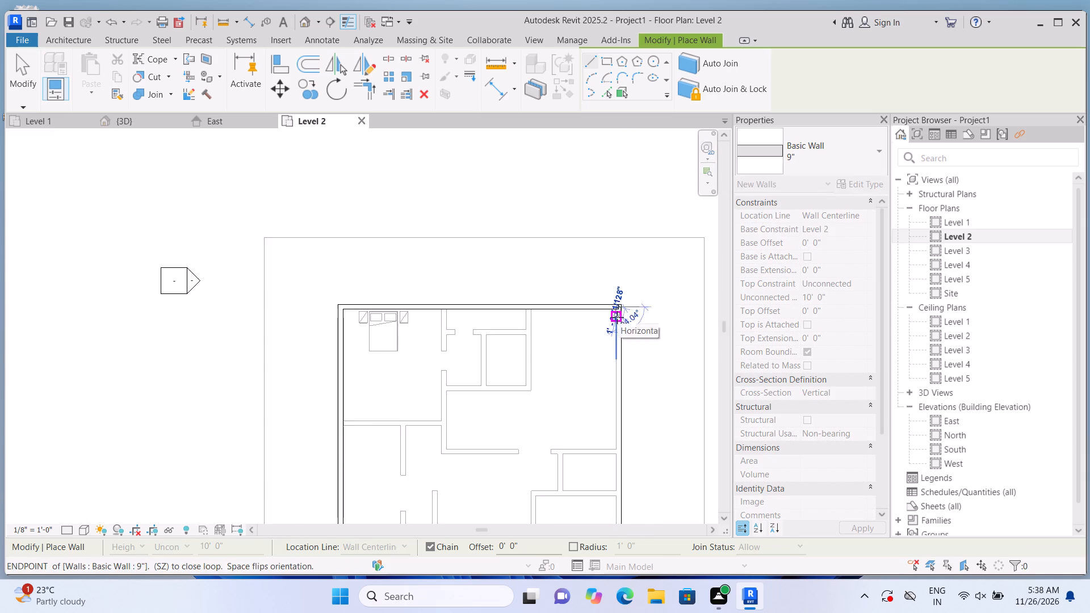
scroll(617, 317, down, 9)
scroll(621, 482, up, 2)
scroll(623, 431, up, 6)
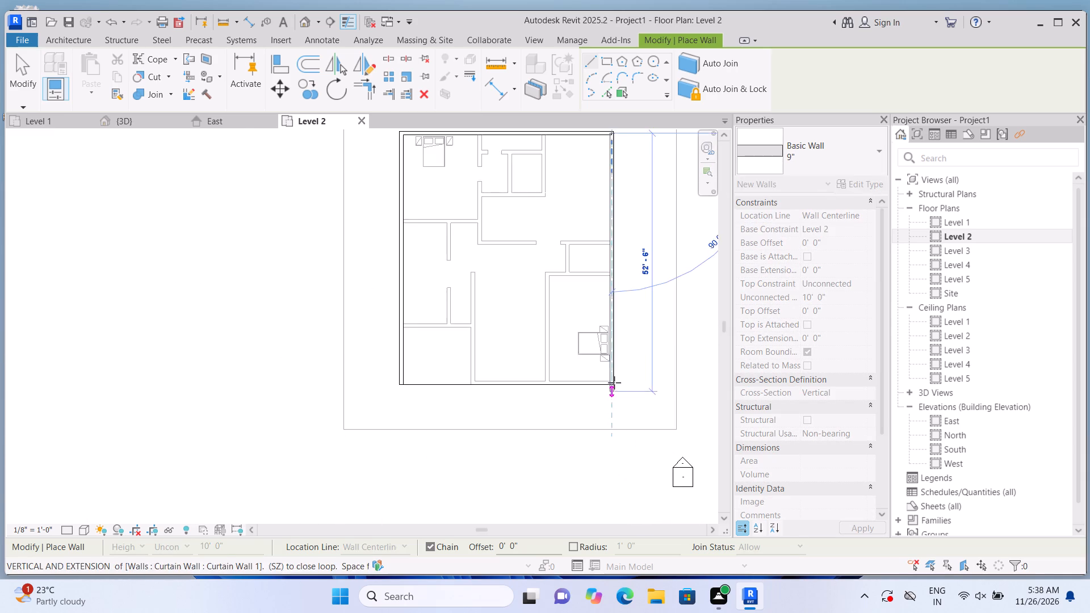
scroll(614, 383, up, 12)
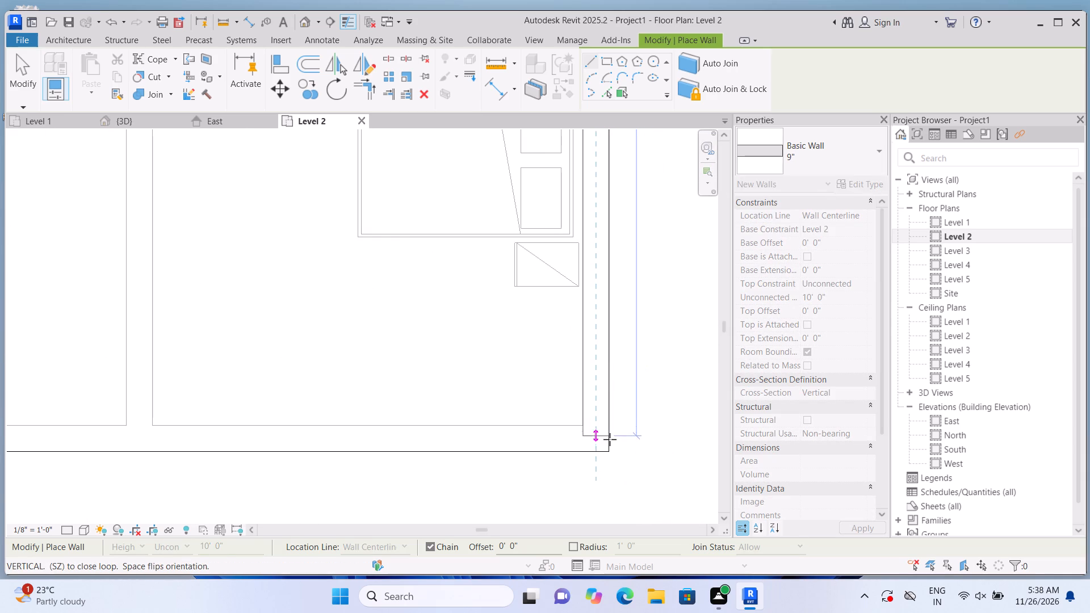
scroll(607, 443, up, 5)
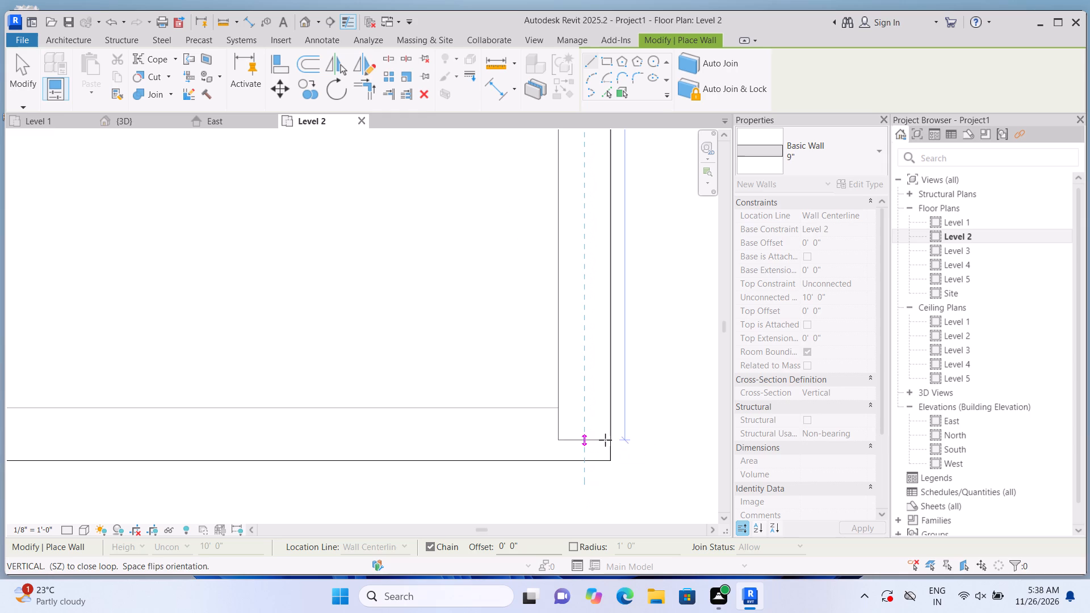
click(603, 436)
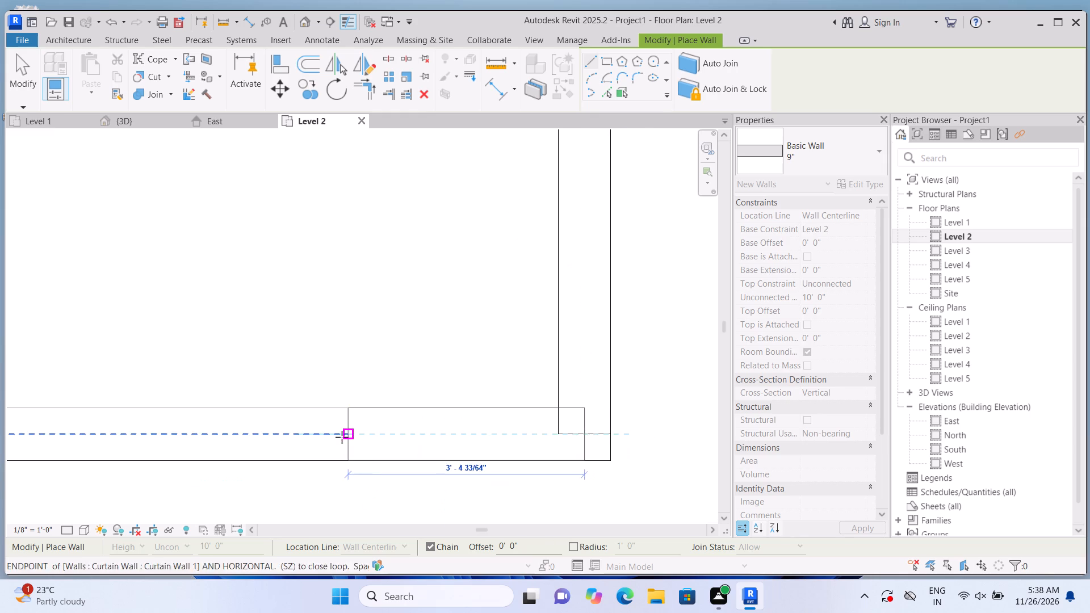
Draw the south 9" wall from the southeast corner west to the southwest room's east partition, ending the wall chain there.
middle_drag(342, 437, 448, 414)
scroll(451, 413, down, 12)
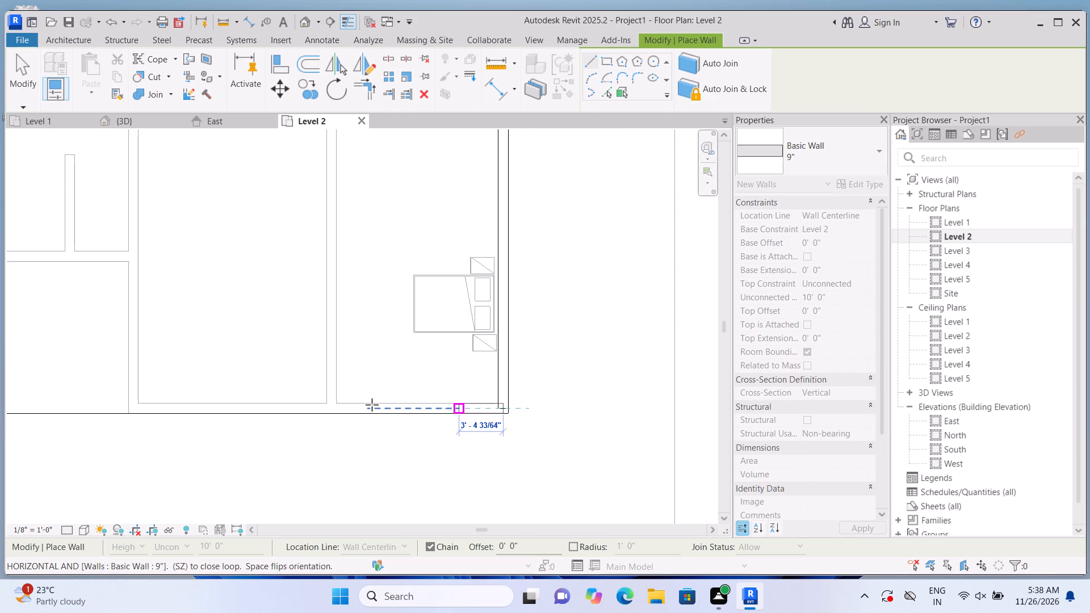
scroll(160, 406, up, 4)
middle_drag(242, 410, 310, 414)
scroll(320, 417, down, 8)
scroll(307, 417, up, 13)
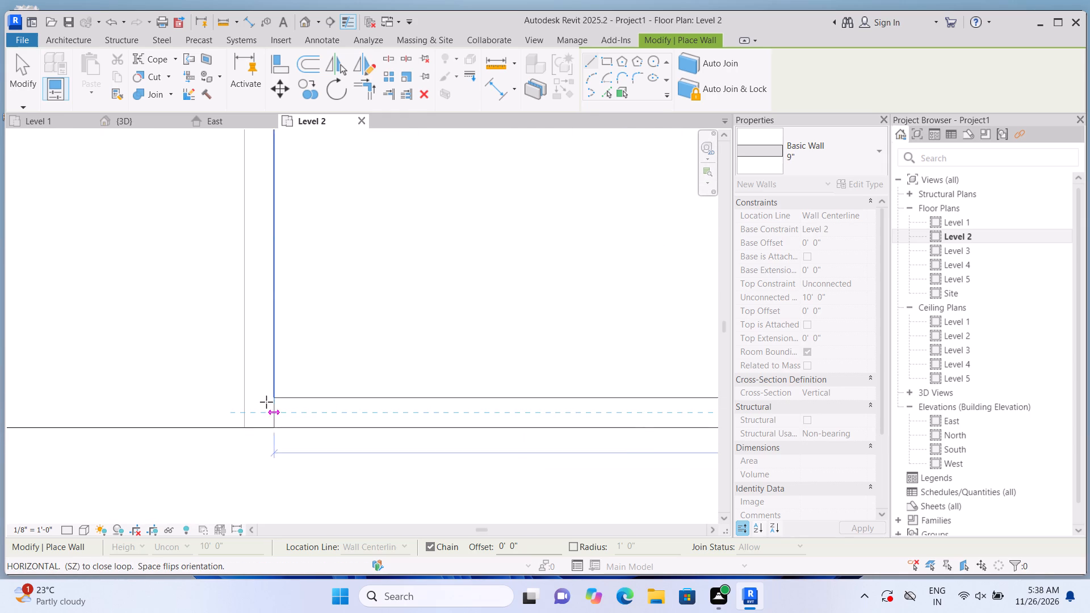
click(253, 401)
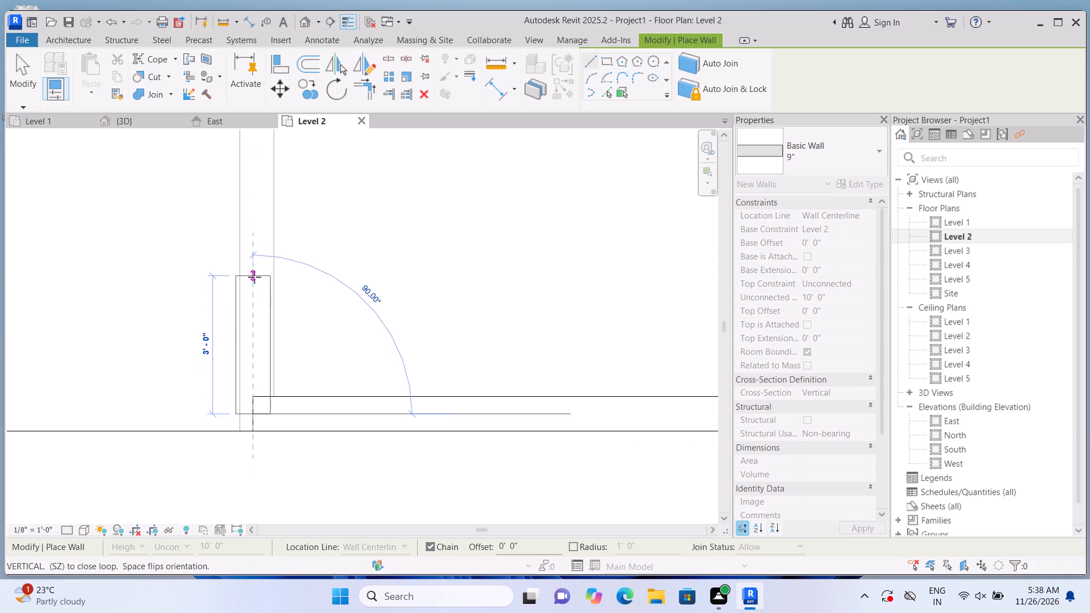
key(Escape)
Draw a 4'-8" wall along the southwest room's east partition, ending at the west end of the south wall.
scroll(286, 297, down, 2)
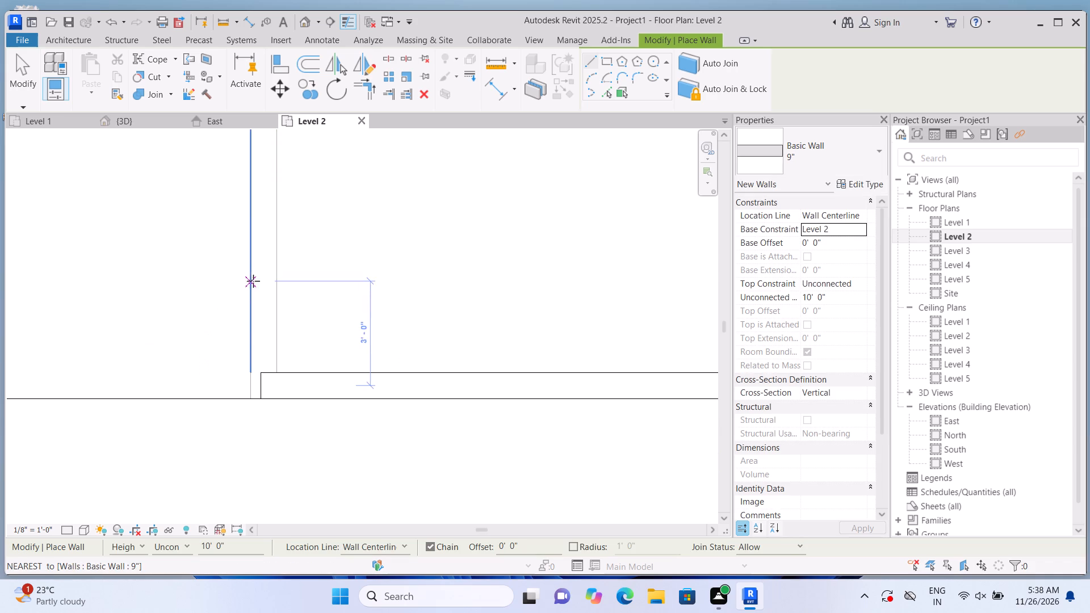
click(259, 224)
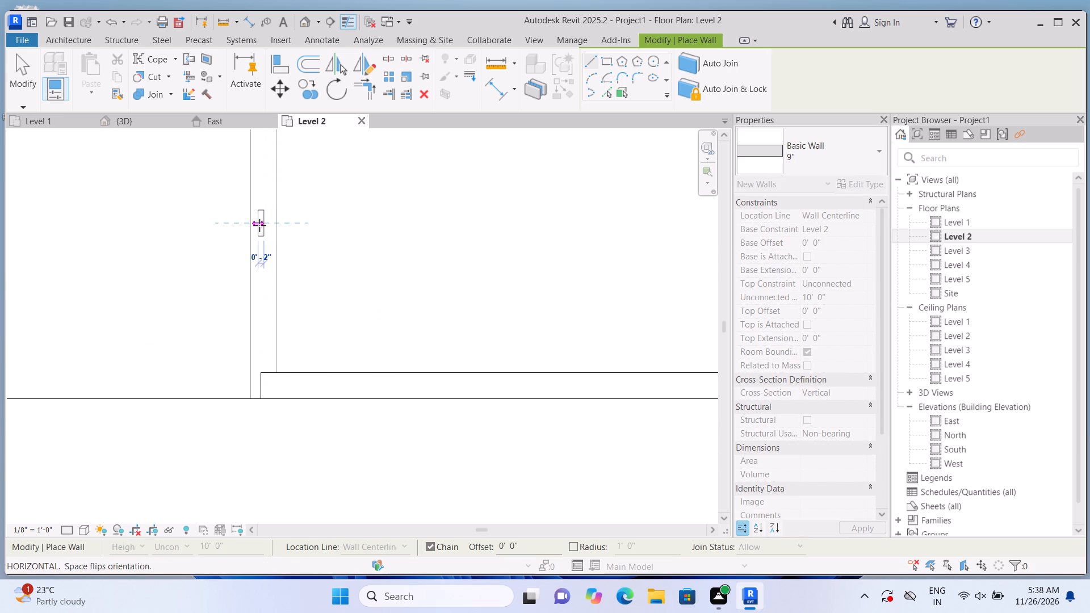
click(261, 385)
key(Escape)
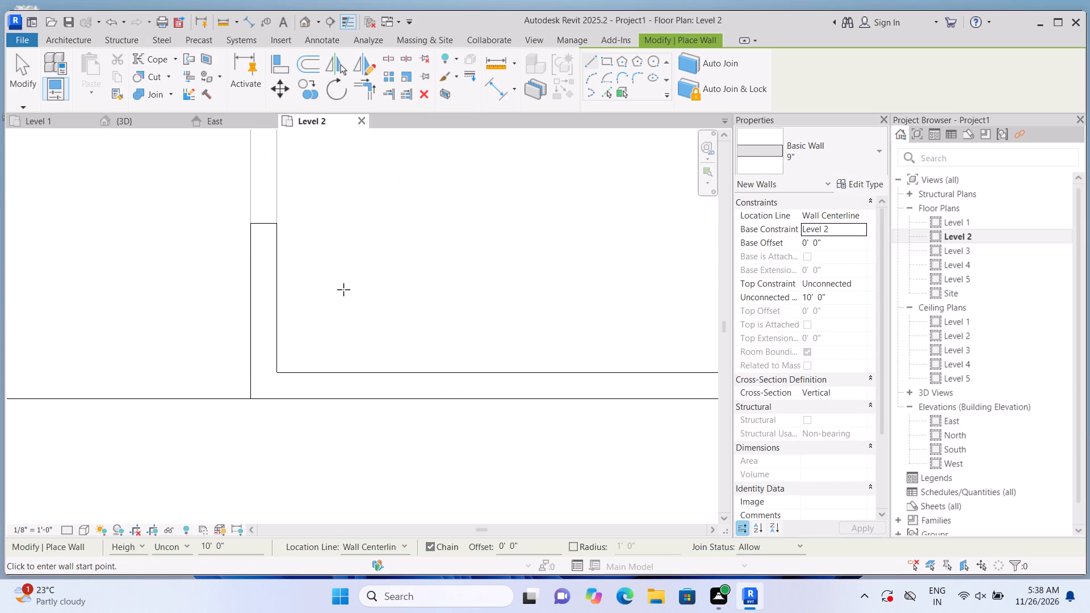
Continue the southwest room's east wall north about 6'-11 1/2" to the centerline of the room's north partition.
scroll(382, 299, down, 8)
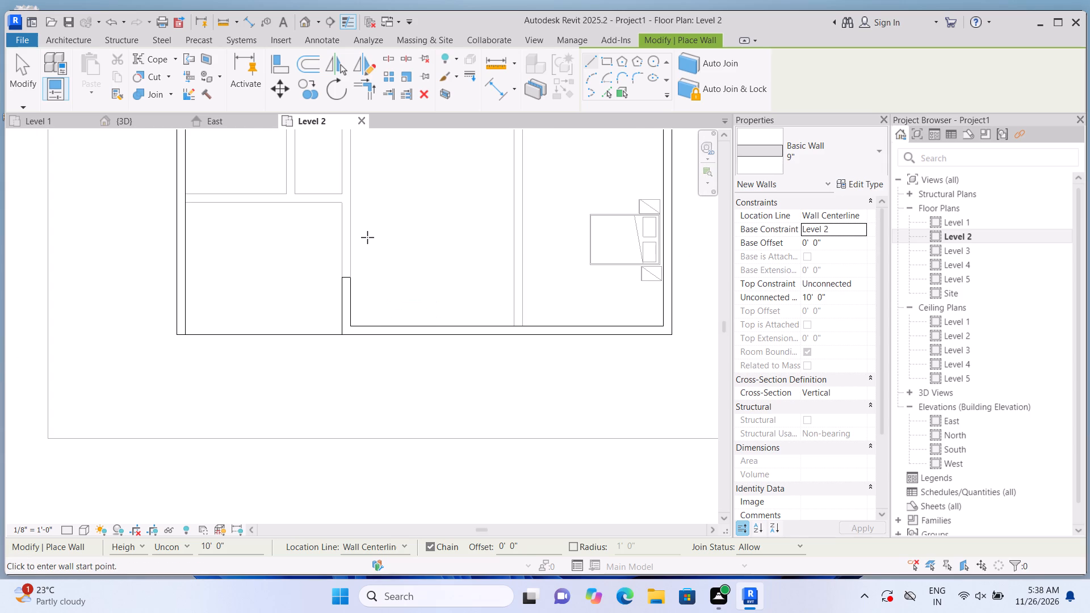
scroll(363, 224, up, 2)
scroll(360, 270, up, 2)
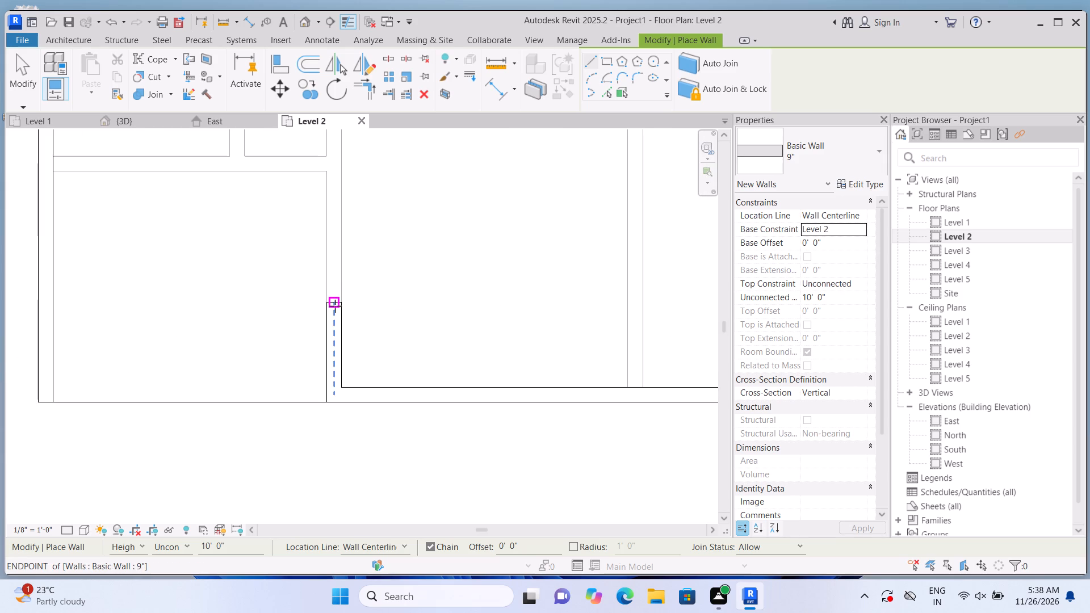
click(335, 305)
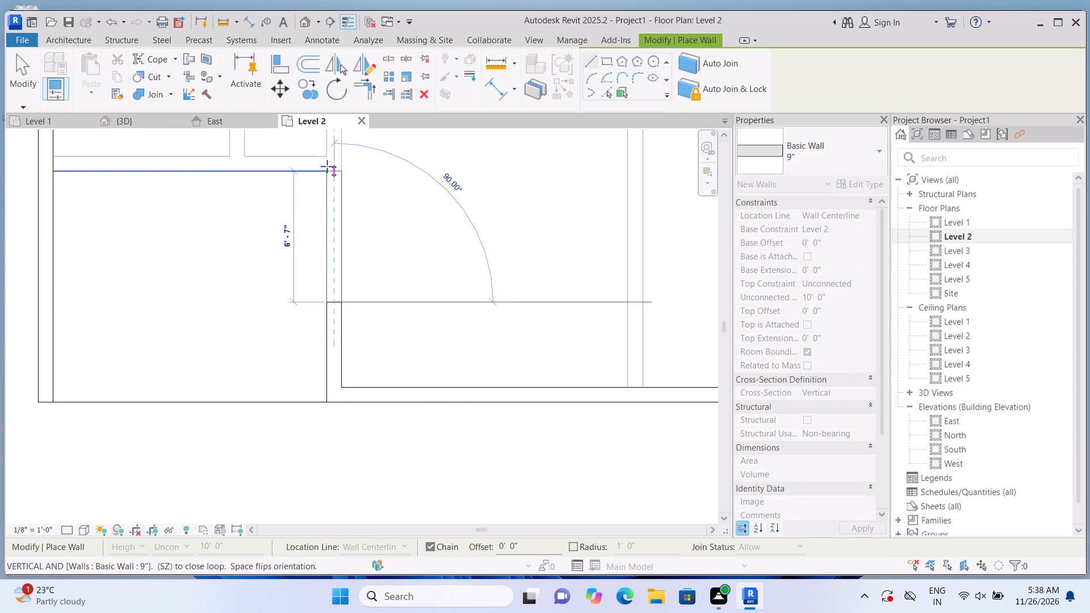
scroll(325, 165, up, 5)
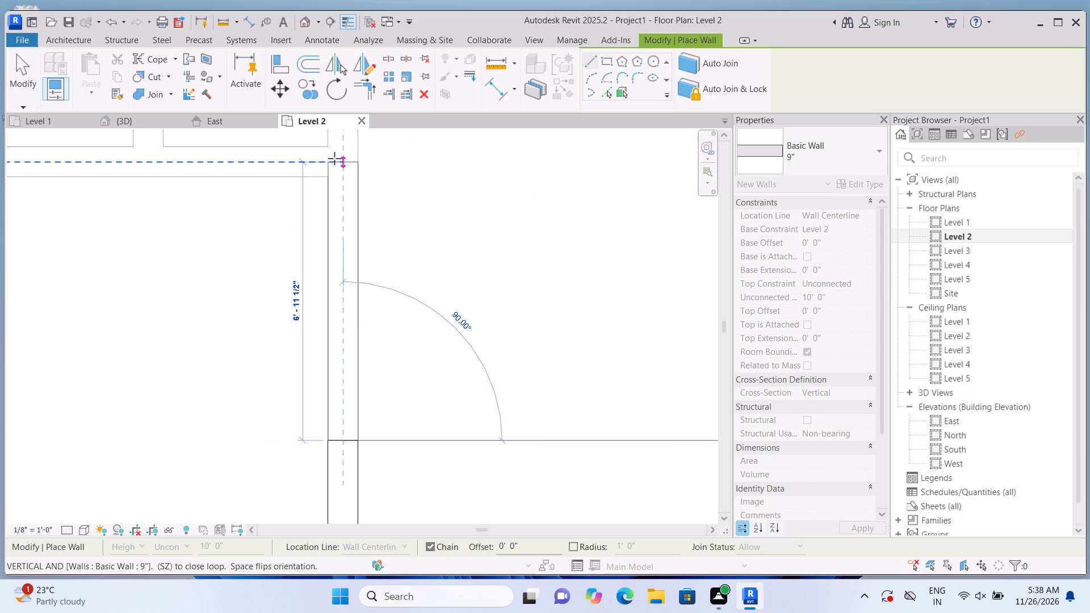
click(334, 158)
Draw the southwest room's north wall along the partition centerline, west to the west exterior wall, and end the chain.
middle_drag(216, 166, 503, 213)
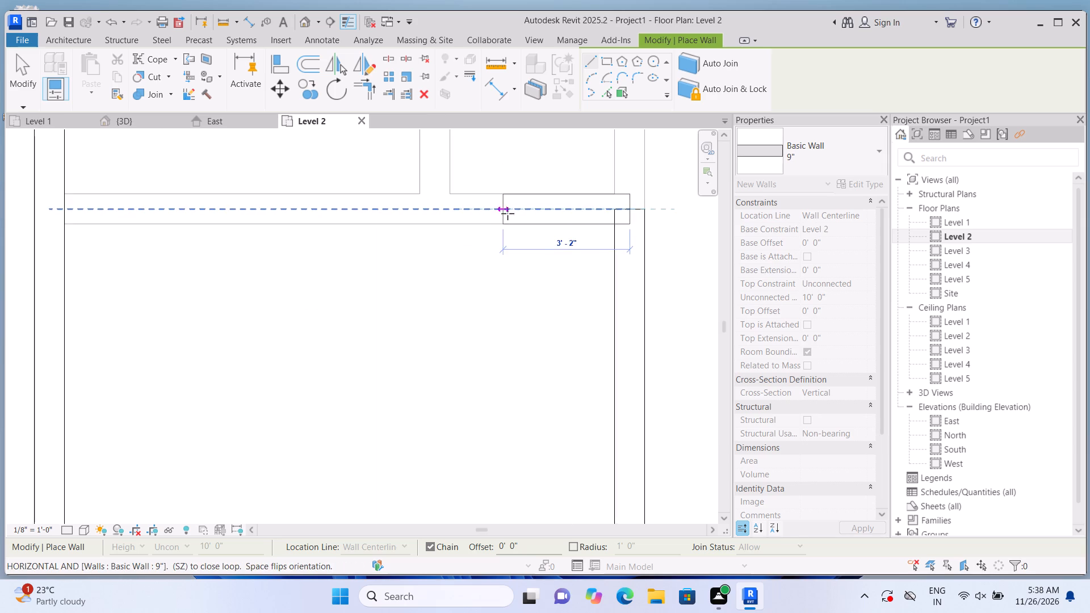
scroll(505, 213, down, 1)
scroll(166, 211, up, 1)
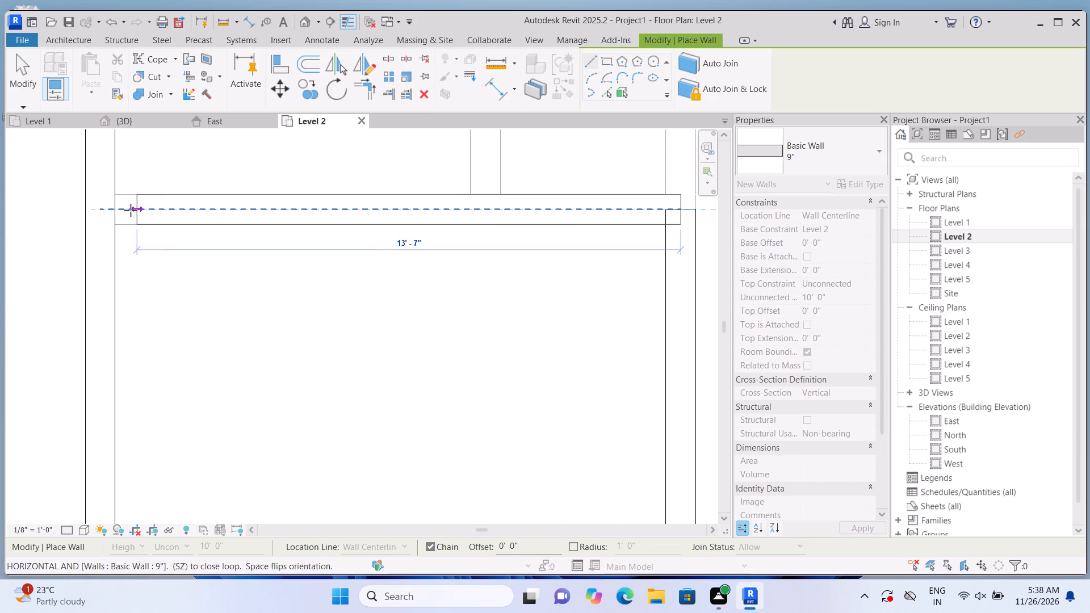
click(98, 212)
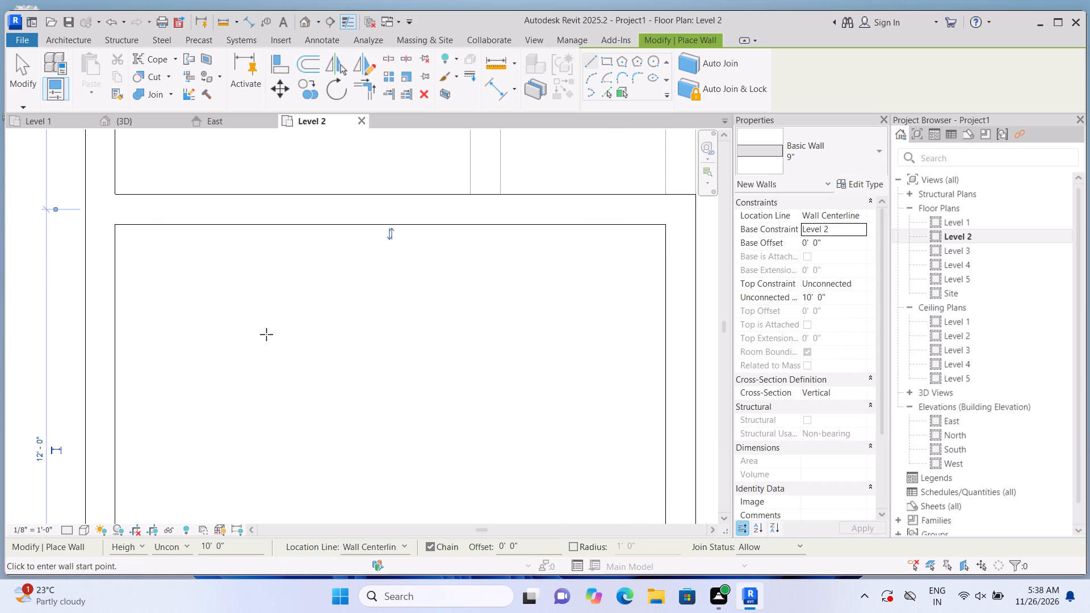
key(Escape)
Draw a 7'-4 1/2" wall over the short partition north of the southwest room, from its free end to the room's north wall.
scroll(218, 364, down, 10)
scroll(288, 278, up, 2)
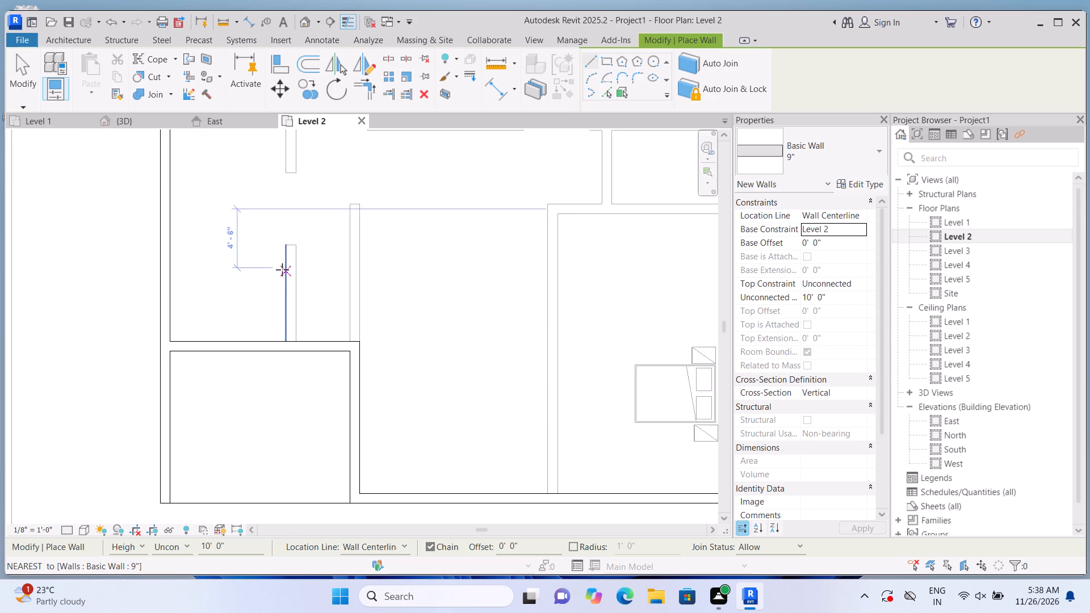
scroll(282, 270, up, 8)
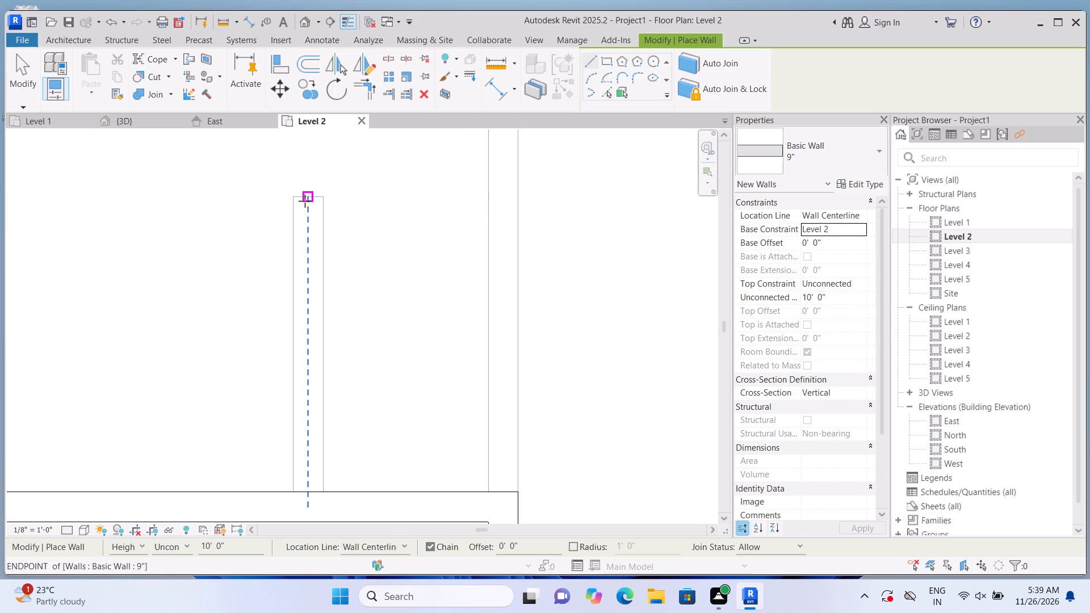
click(305, 200)
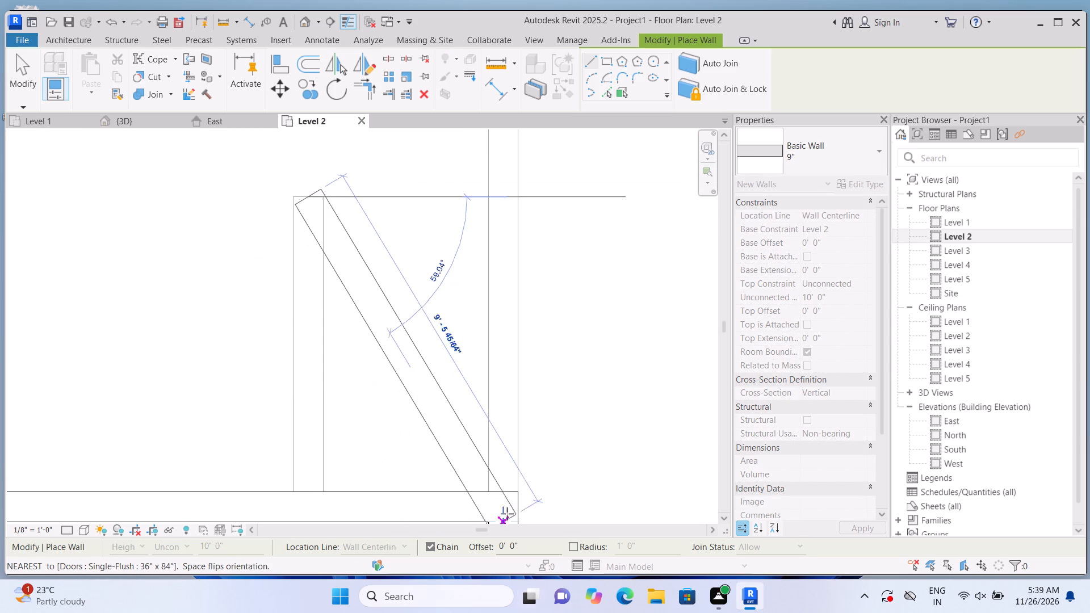
click(308, 494)
key(Escape)
Draw a wall north from the southwest room's northeast corner to the free end of the underlying partition, and end the chain.
scroll(415, 425, down, 2)
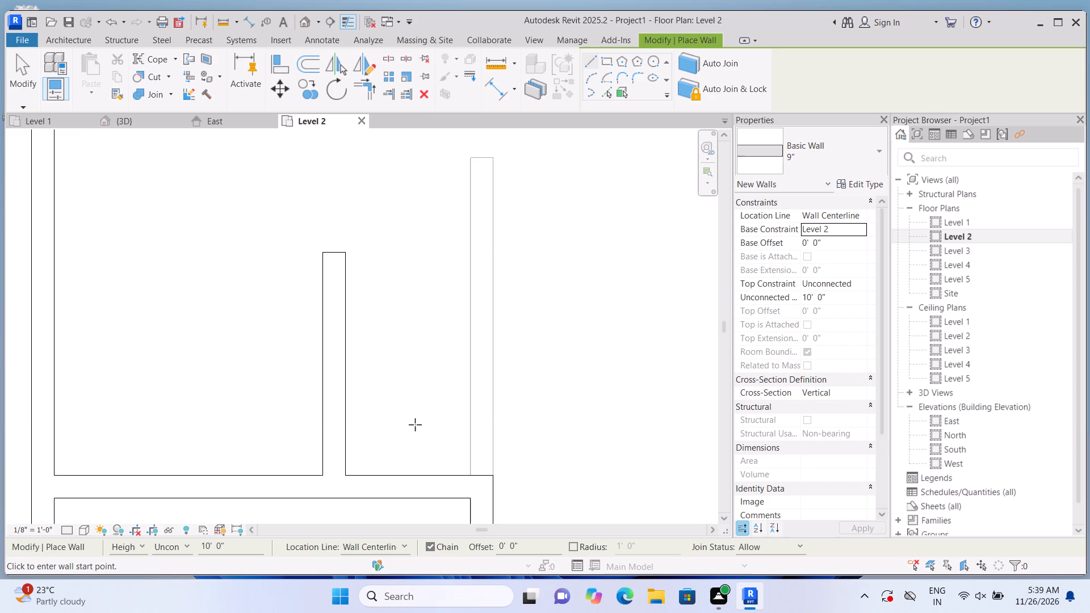
scroll(415, 425, down, 2)
scroll(460, 492, up, 6)
click(471, 438)
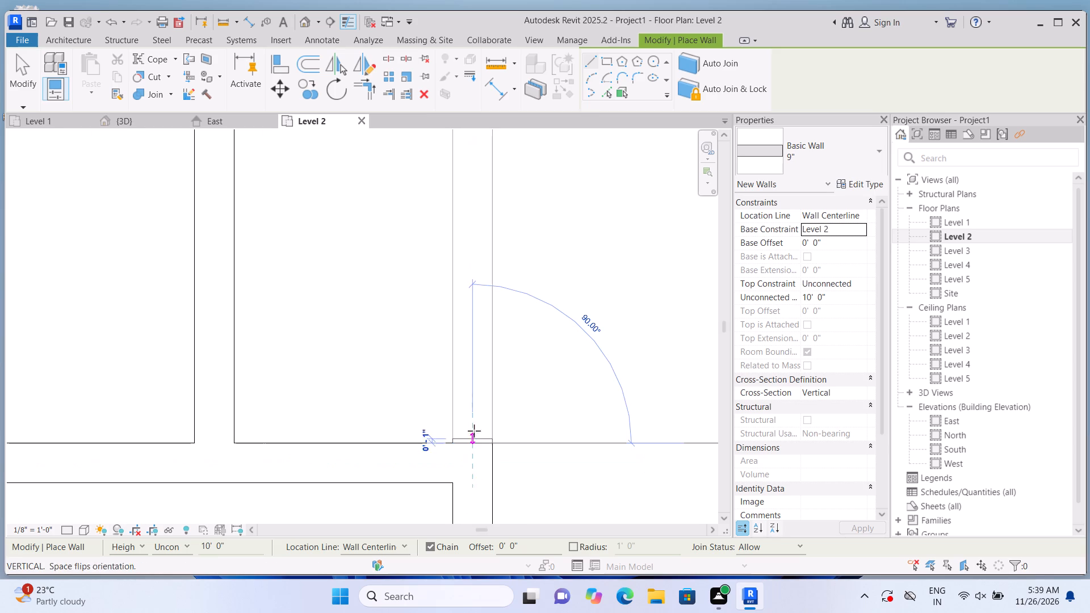
scroll(478, 254, down, 12)
scroll(483, 198, up, 4)
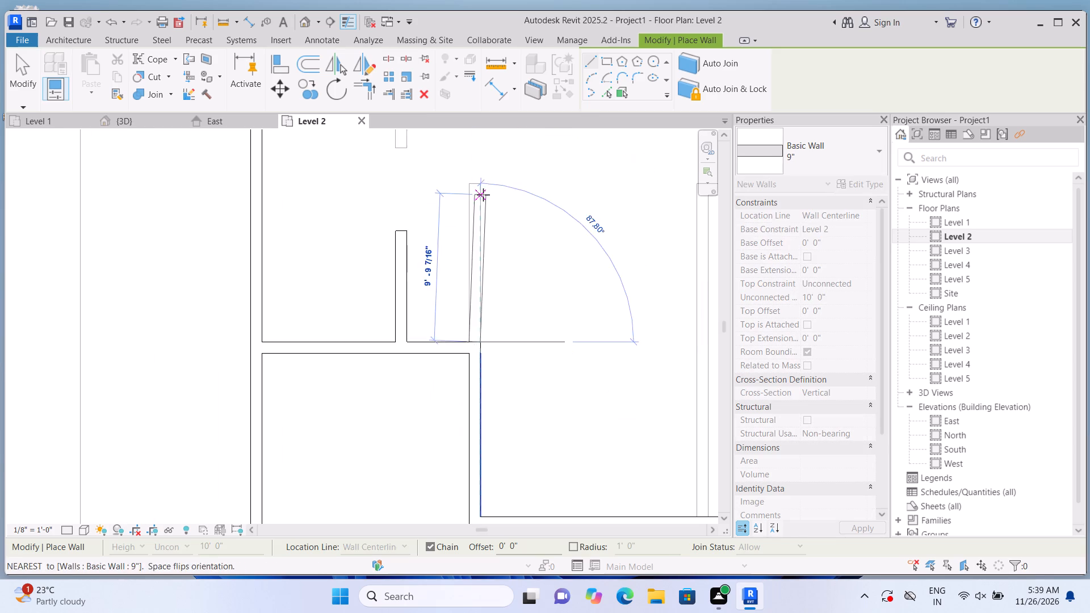
scroll(483, 195, up, 4)
click(471, 171)
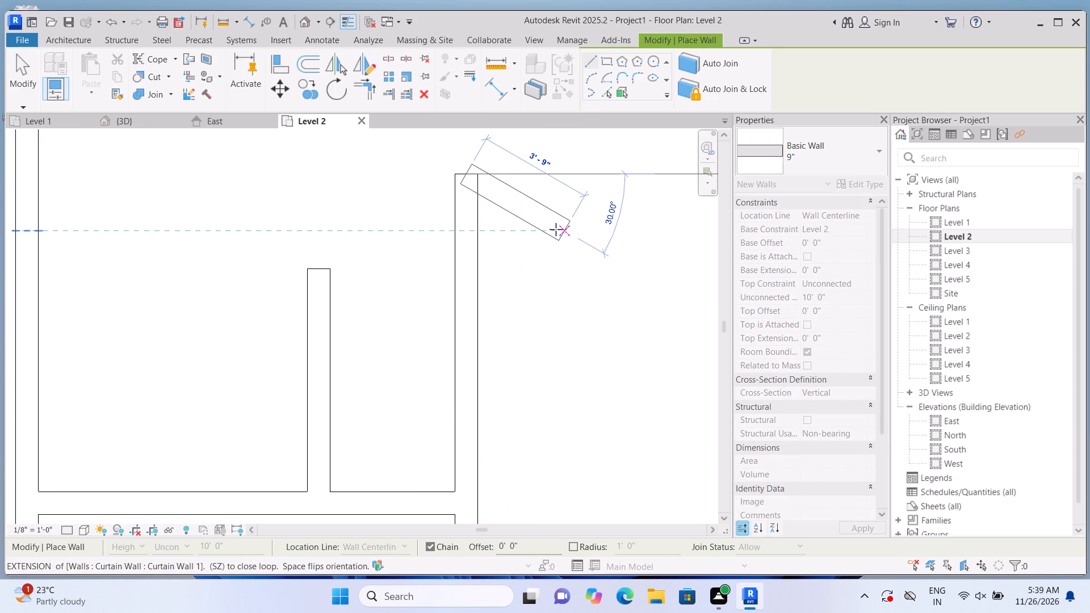
key(Escape)
Draw the northwest bedroom's south wall over the partition below, from the west exterior wall to the bedroom's east partition centerline.
scroll(532, 257, down, 12)
middle_click(520, 245)
middle_drag(519, 247, 518, 257)
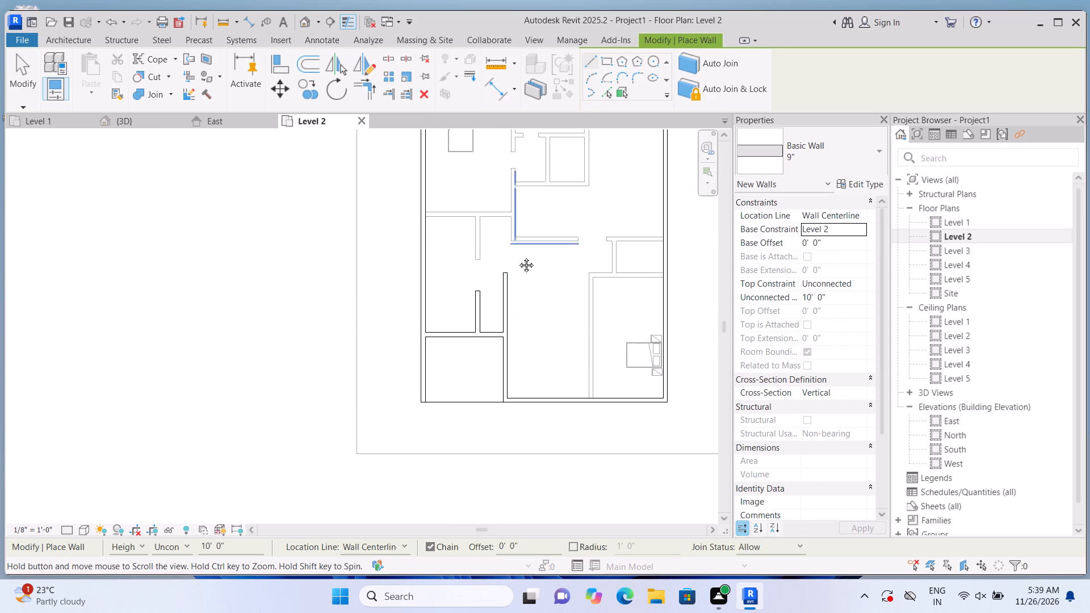
middle_drag(518, 257, 471, 396)
scroll(389, 236, up, 3)
scroll(414, 392, up, 1)
middle_drag(419, 431, 364, 297)
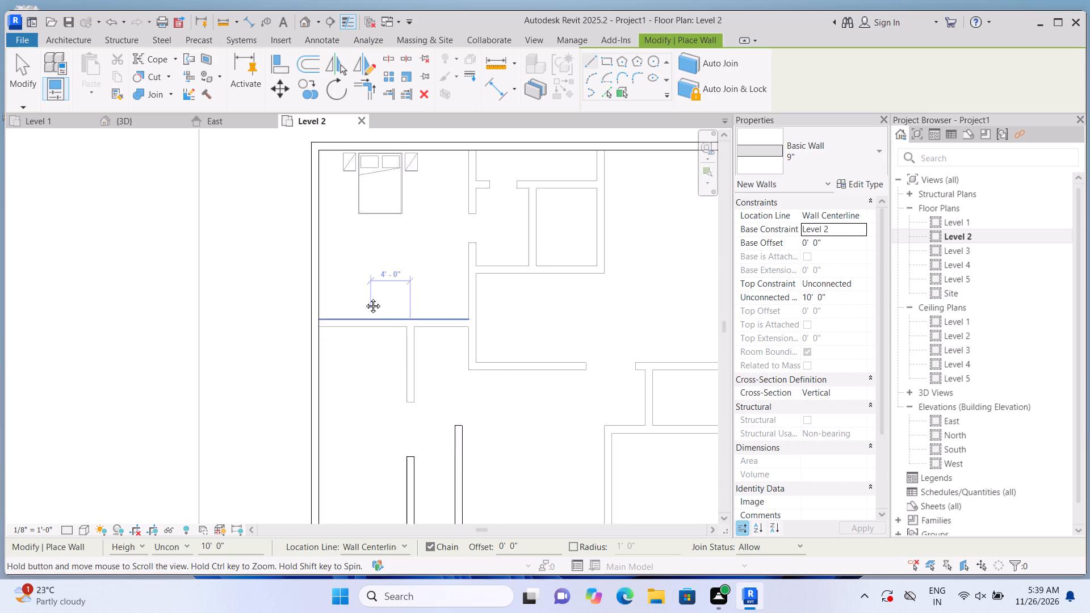
middle_drag(364, 297, 344, 254)
scroll(322, 251, up, 12)
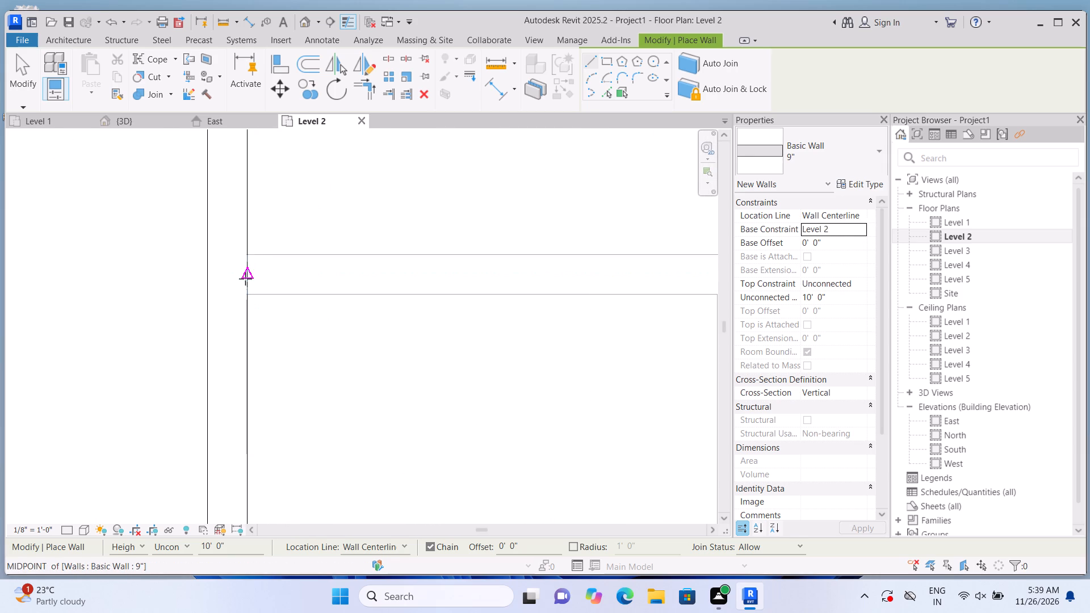
click(245, 279)
scroll(466, 279, down, 10)
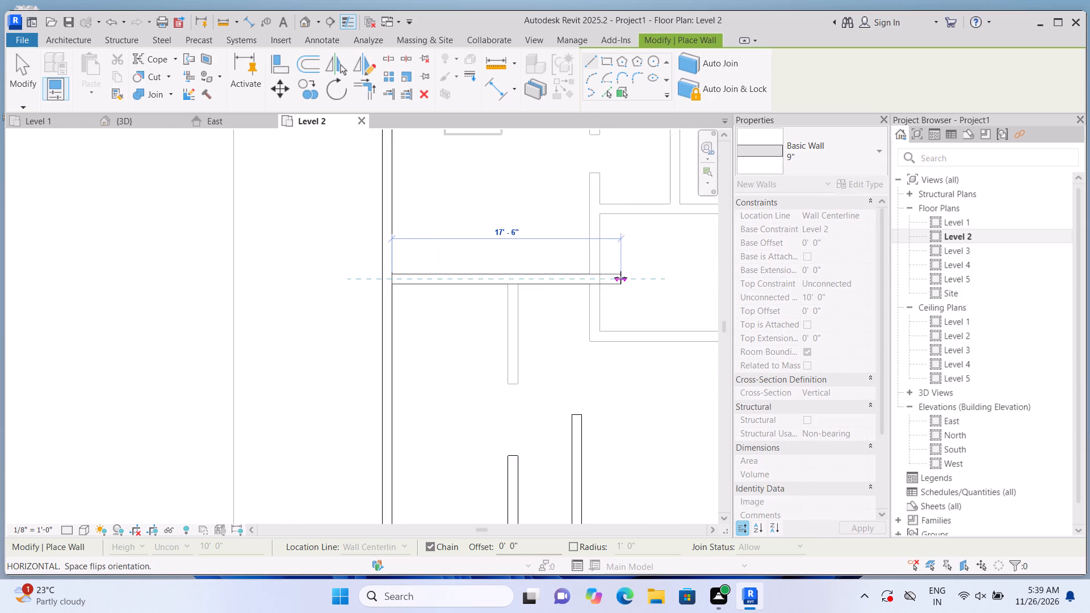
scroll(520, 316, up, 1)
scroll(599, 268, up, 5)
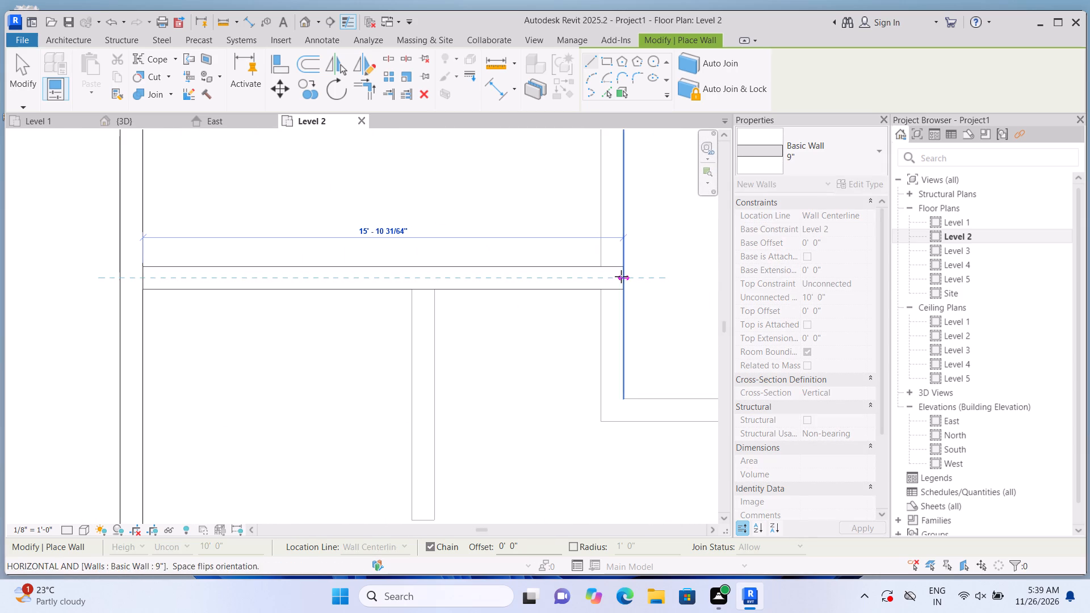
click(614, 278)
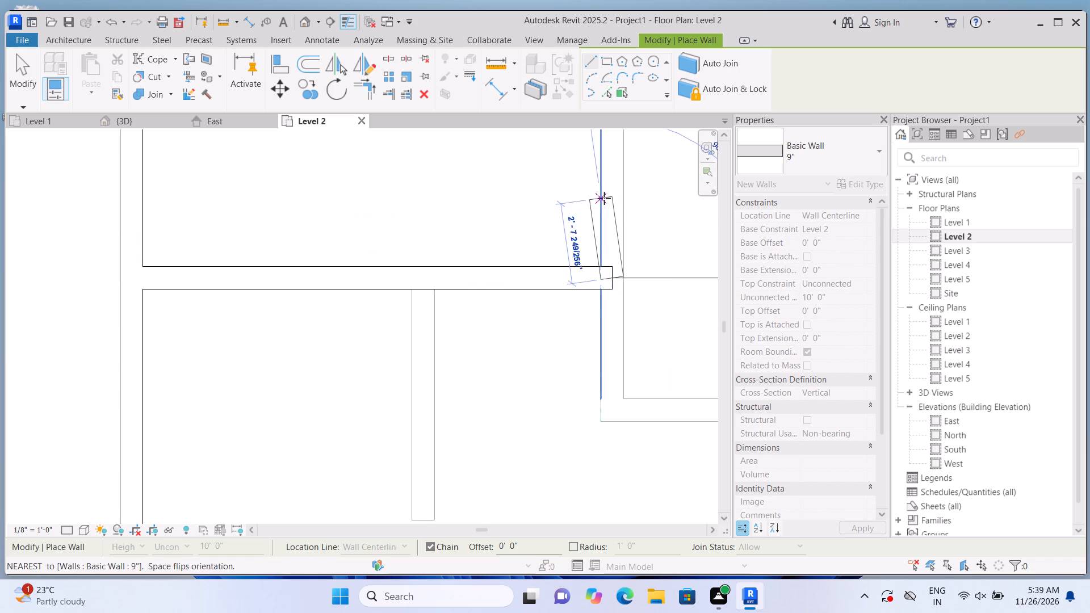
Continue the chain north along the northwest bedroom's east partition to its free end at the door opening, and end the chain.
middle_drag(603, 199, 573, 437)
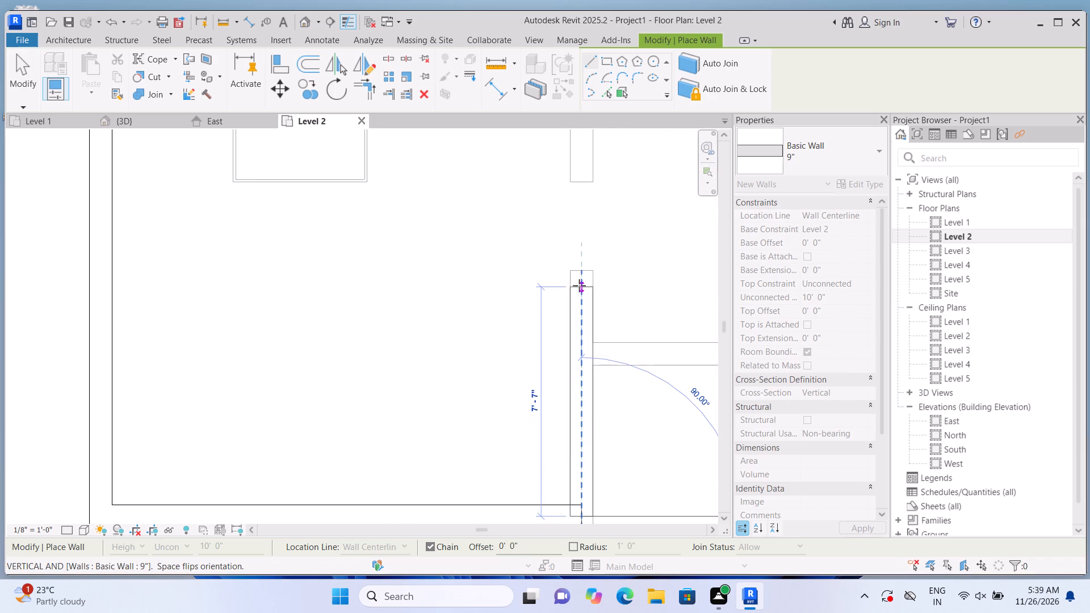
click(577, 272)
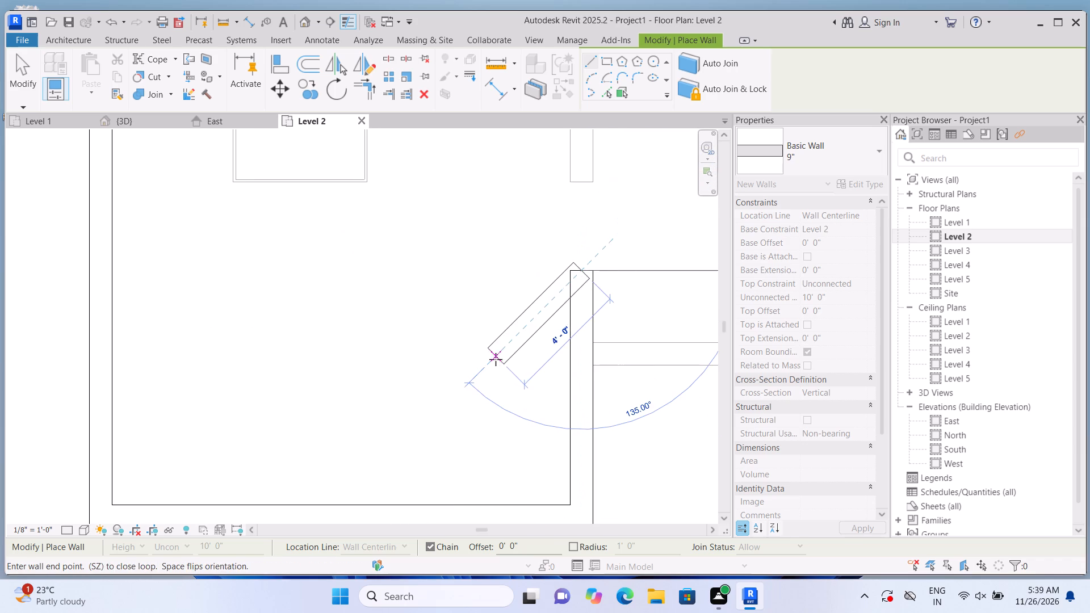
key(Escape)
Draw a wall east from the northwest bedroom's east wall over the partition below to the far partition's centerline, and end the chain.
scroll(427, 357, down, 6)
scroll(548, 379, up, 6)
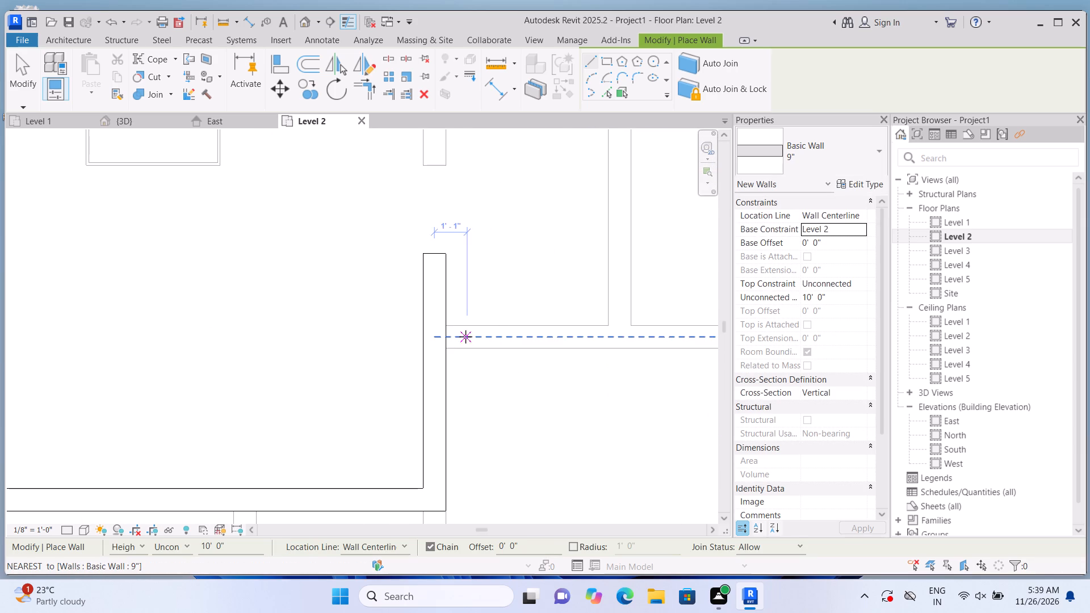
click(448, 340)
scroll(681, 334, down, 9)
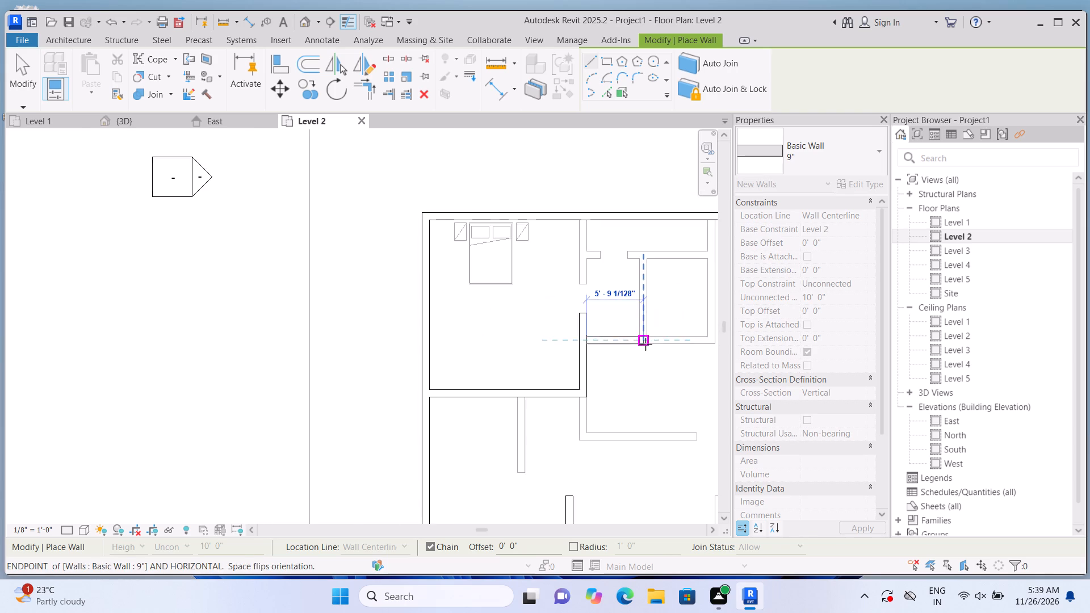
scroll(645, 344, down, 2)
scroll(697, 344, up, 13)
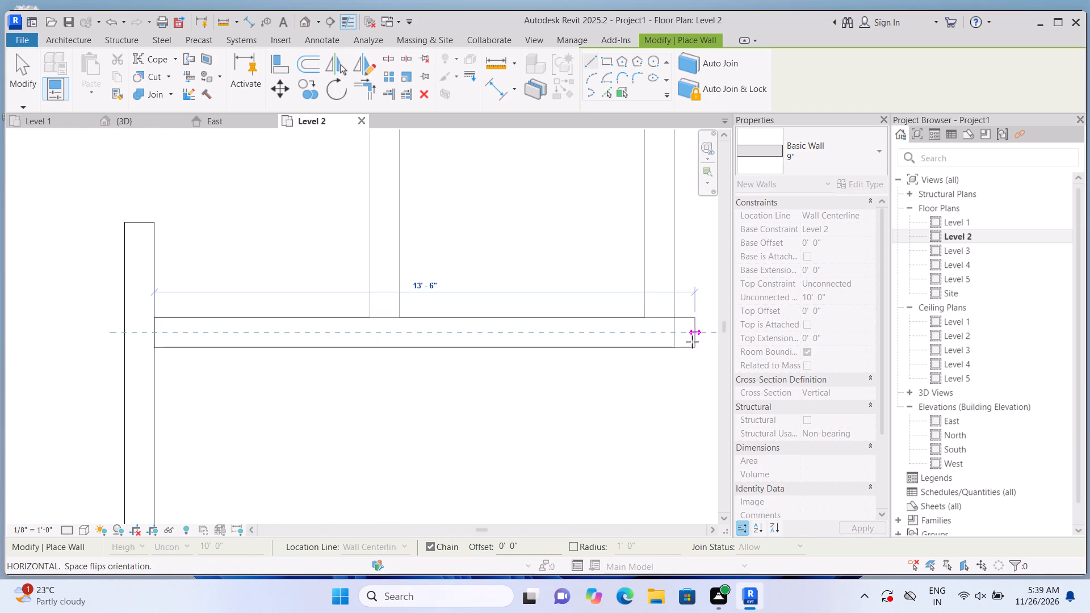
click(661, 342)
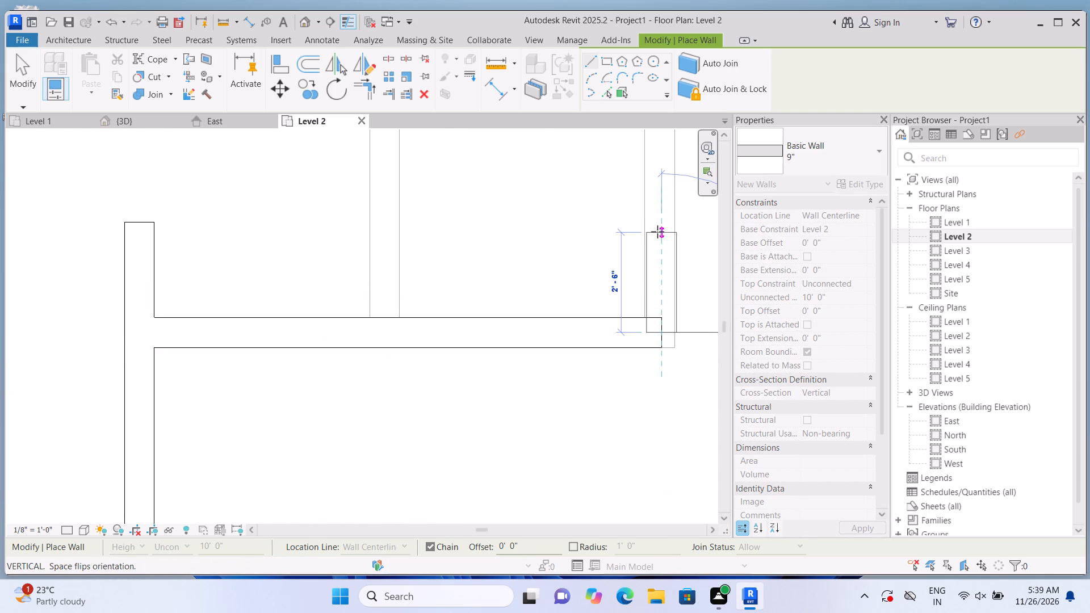
key(Escape)
Draw a 12'-1 1/2" wall over the far east partition, from the north exterior wall south to the new horizontal wall's east end.
scroll(607, 349, down, 2)
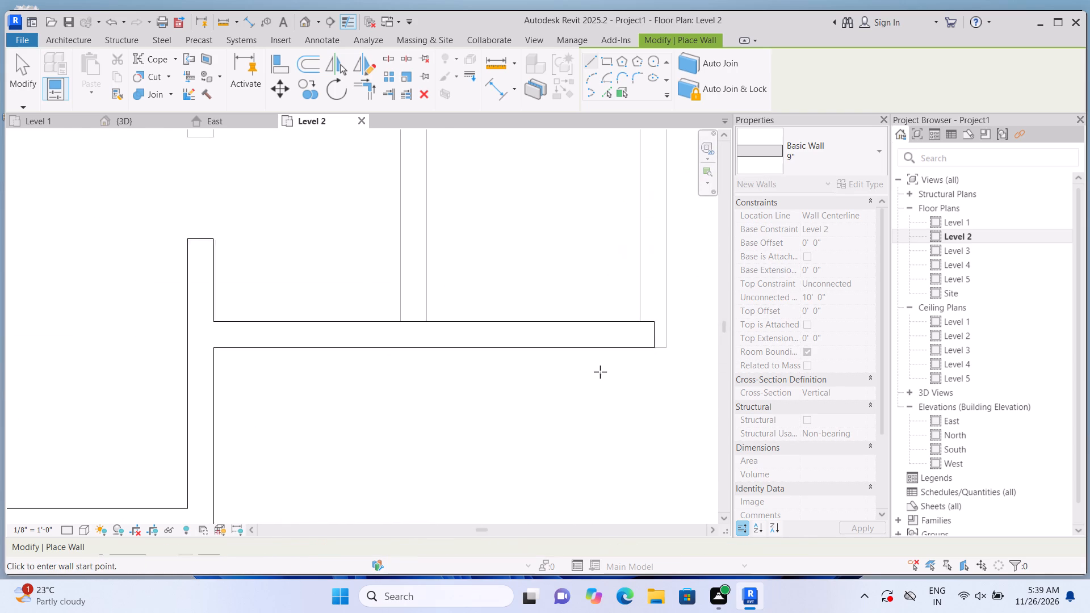
scroll(600, 372, down, 7)
scroll(631, 229, up, 10)
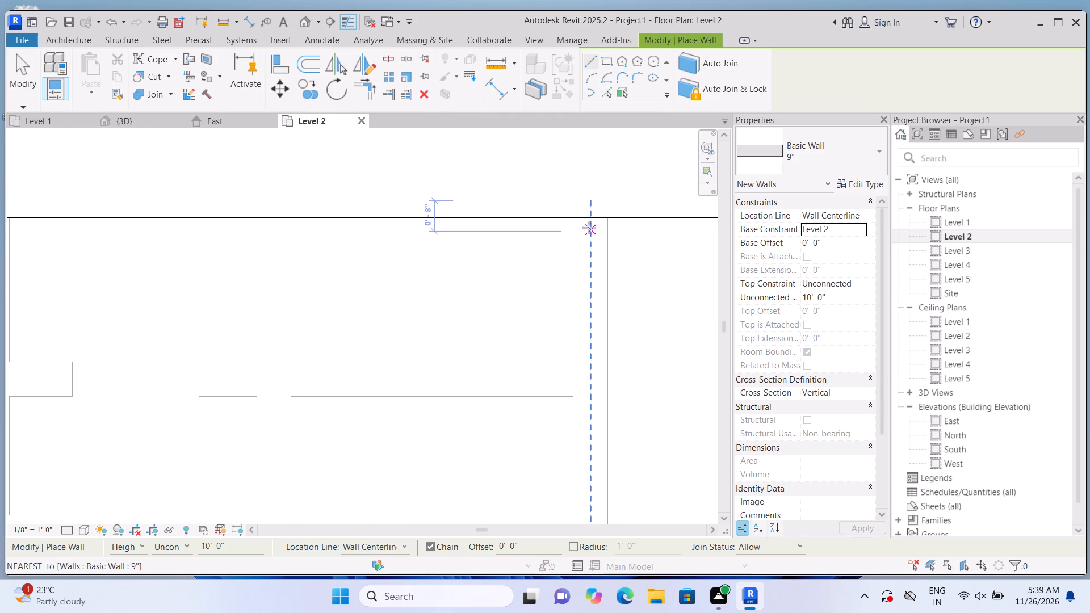
click(588, 215)
scroll(587, 400, down, 10)
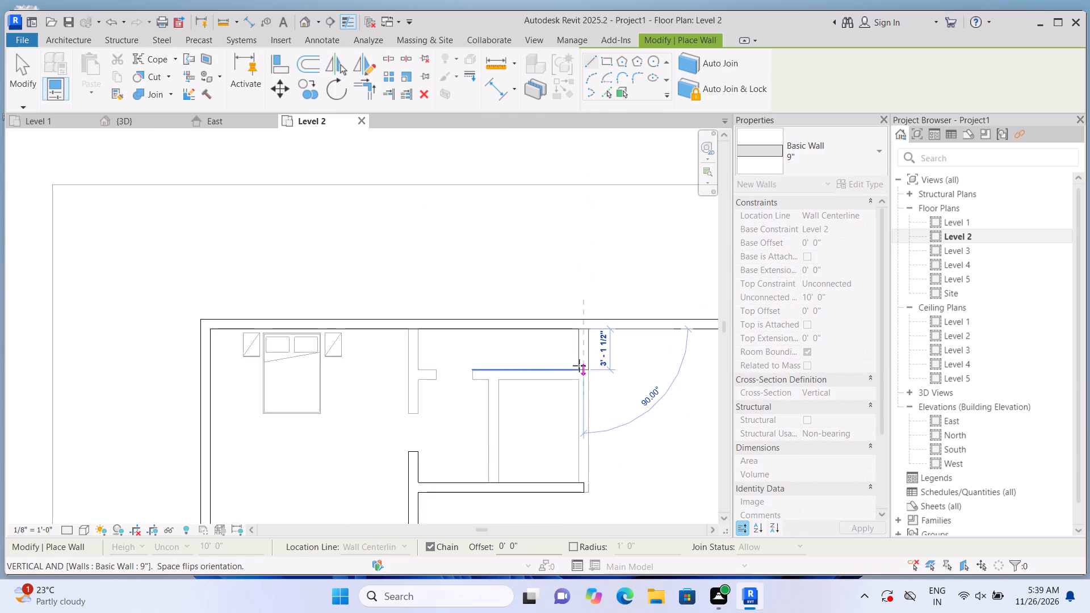
scroll(580, 364, down, 2)
scroll(573, 448, up, 11)
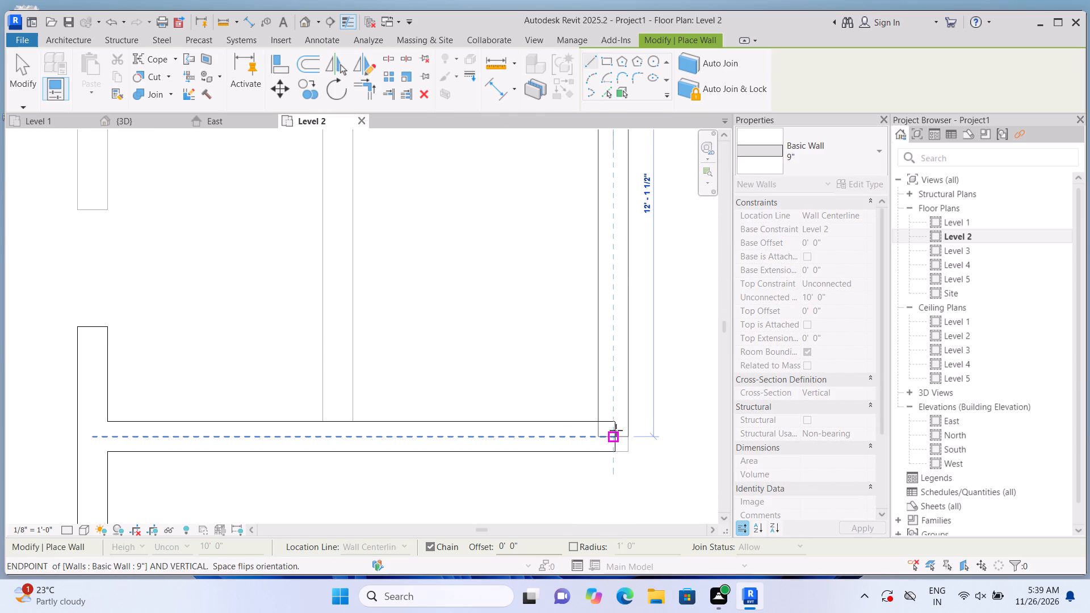
click(606, 436)
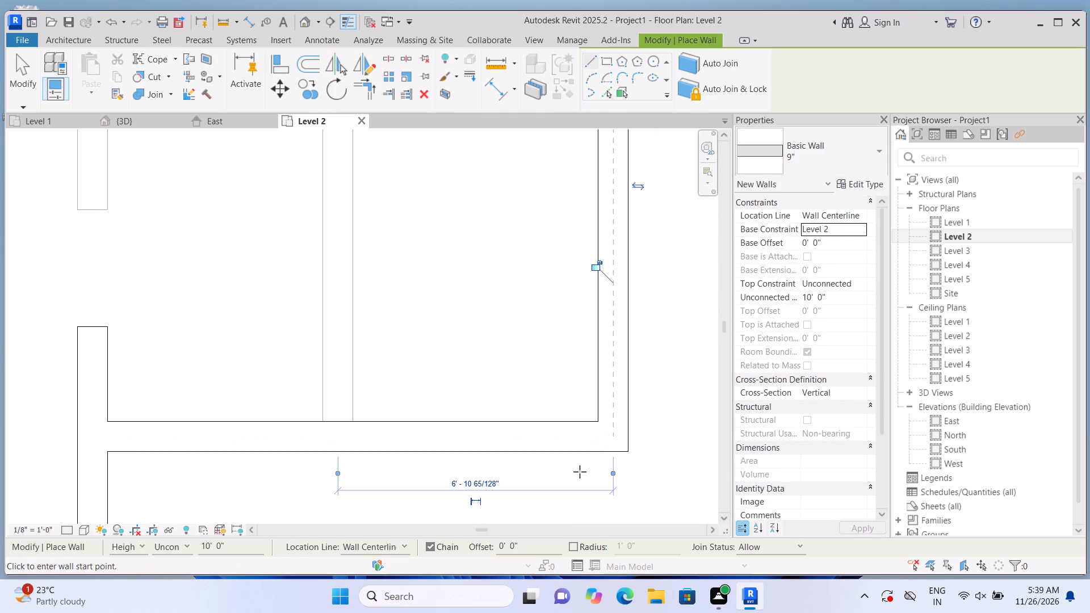
key(Escape)
Draw an 8'-4" horizontal wall from the free end of the northern cross partition east to the new east wall, and end the chain.
scroll(535, 506, down, 6)
scroll(483, 405, up, 4)
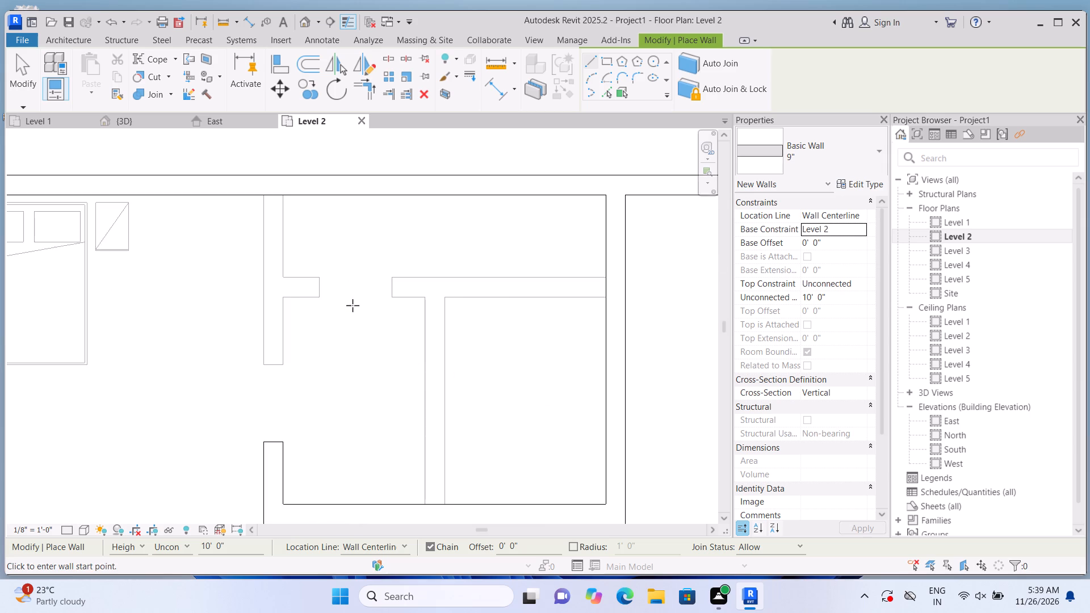
scroll(353, 305, up, 2)
click(416, 285)
scroll(521, 287, down, 5)
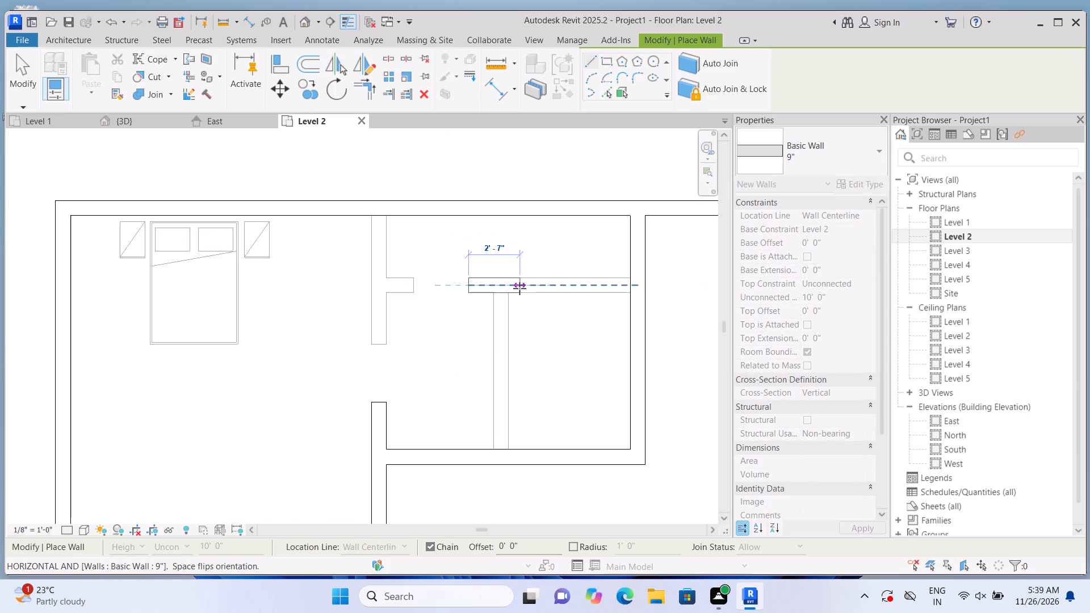
scroll(670, 278, up, 2)
scroll(614, 284, up, 3)
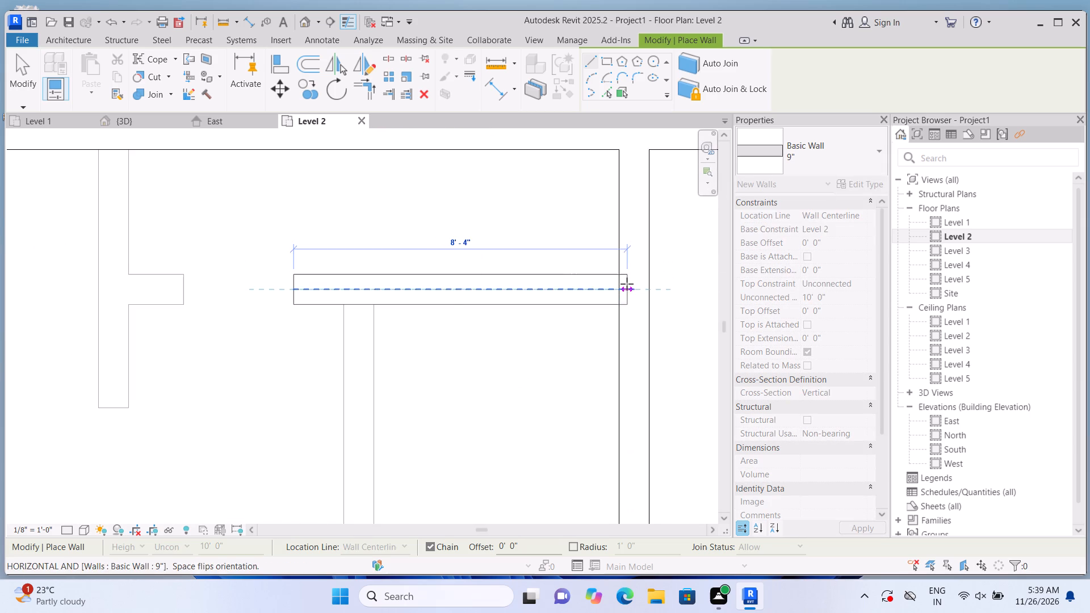
click(627, 283)
key(Escape)
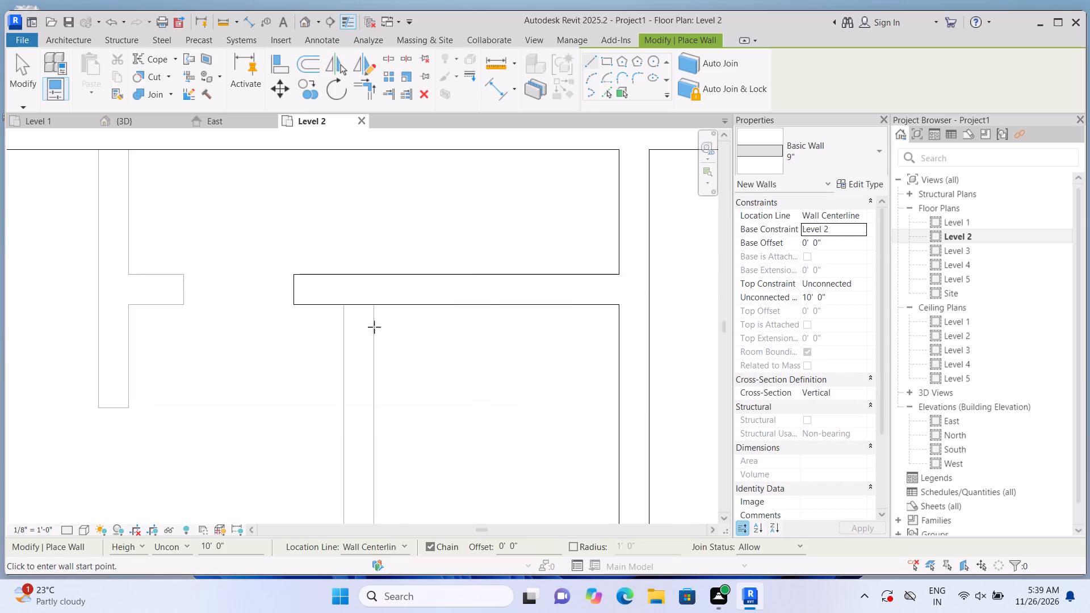
Draw a dividing wall over the underlying partition, from the 8'-4" cross wall south to the lower horizontal wall, and end the chain.
click(359, 303)
scroll(353, 399, down, 2)
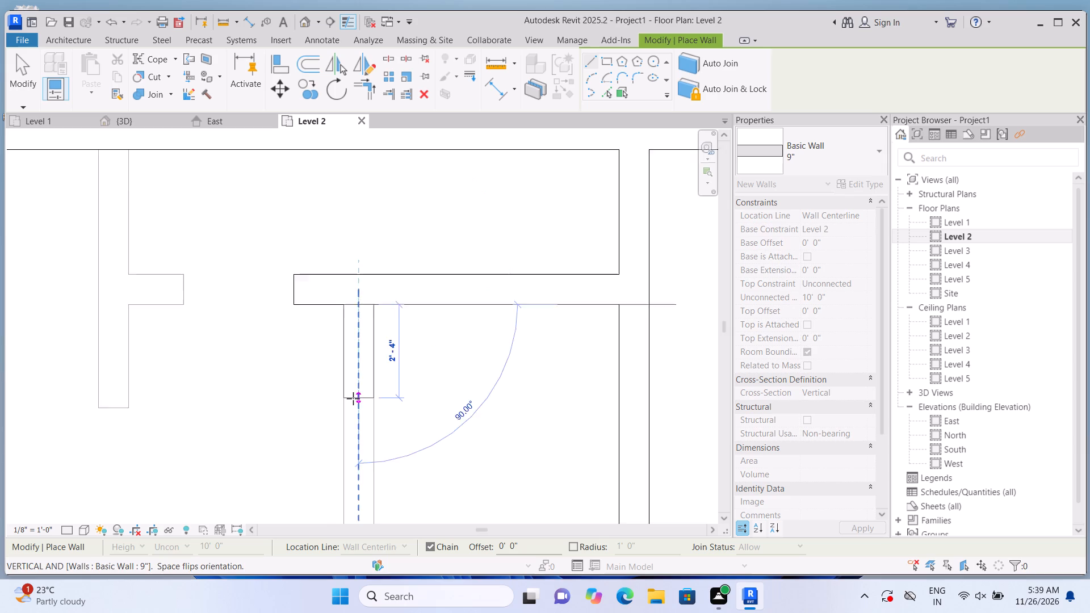
scroll(353, 398, down, 10)
scroll(350, 448, up, 12)
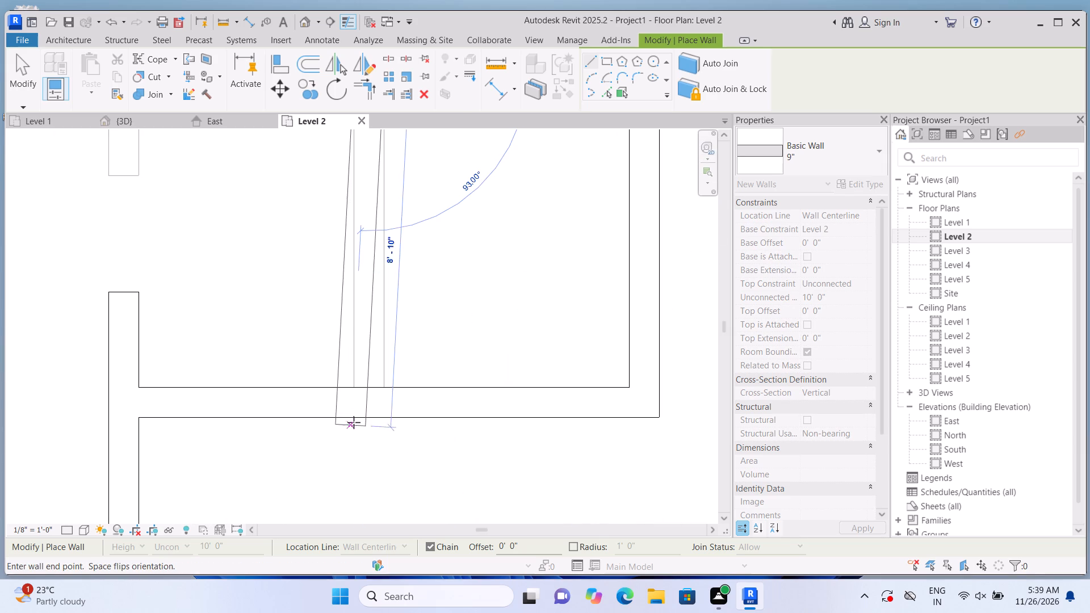
click(371, 399)
key(Escape)
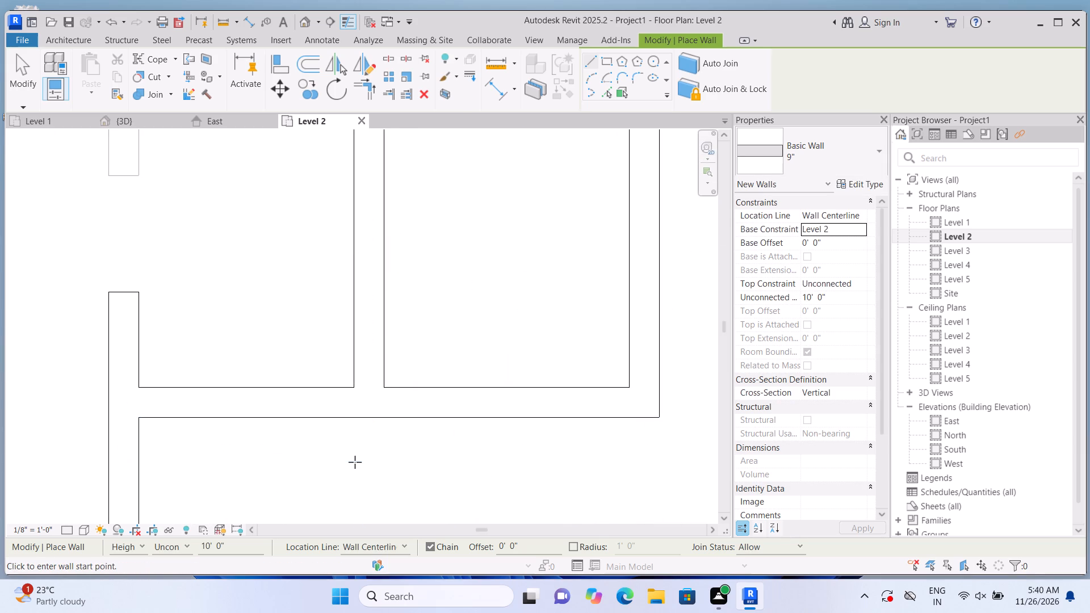
Draw the upper part of the northwest bedroom's east wall, from the north exterior wall south to the partition's free end.
scroll(361, 456, down, 7)
scroll(272, 285, up, 5)
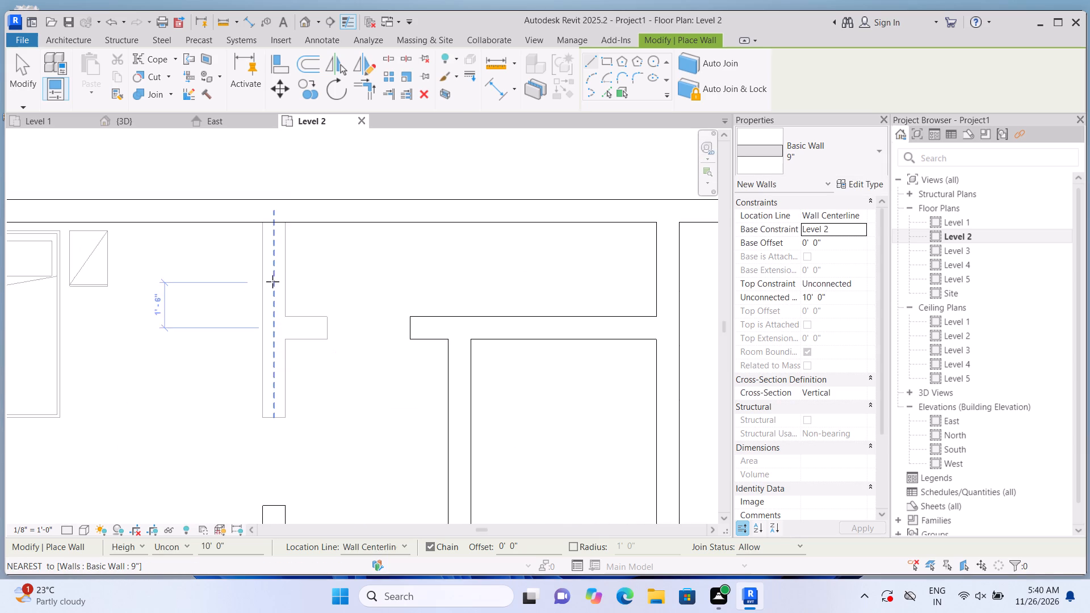
scroll(272, 282, up, 2)
click(275, 204)
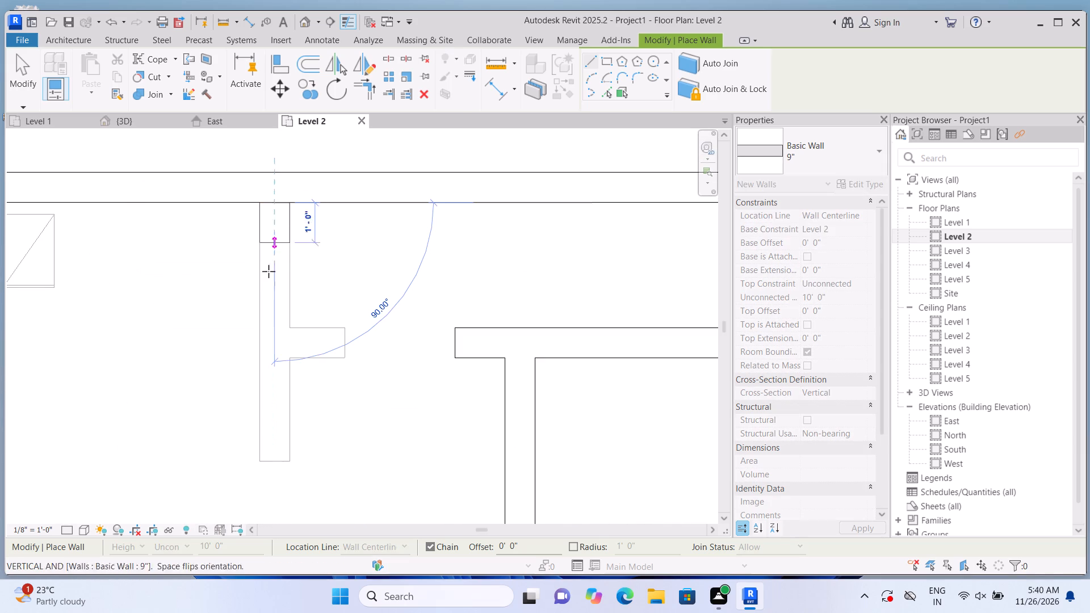
click(272, 460)
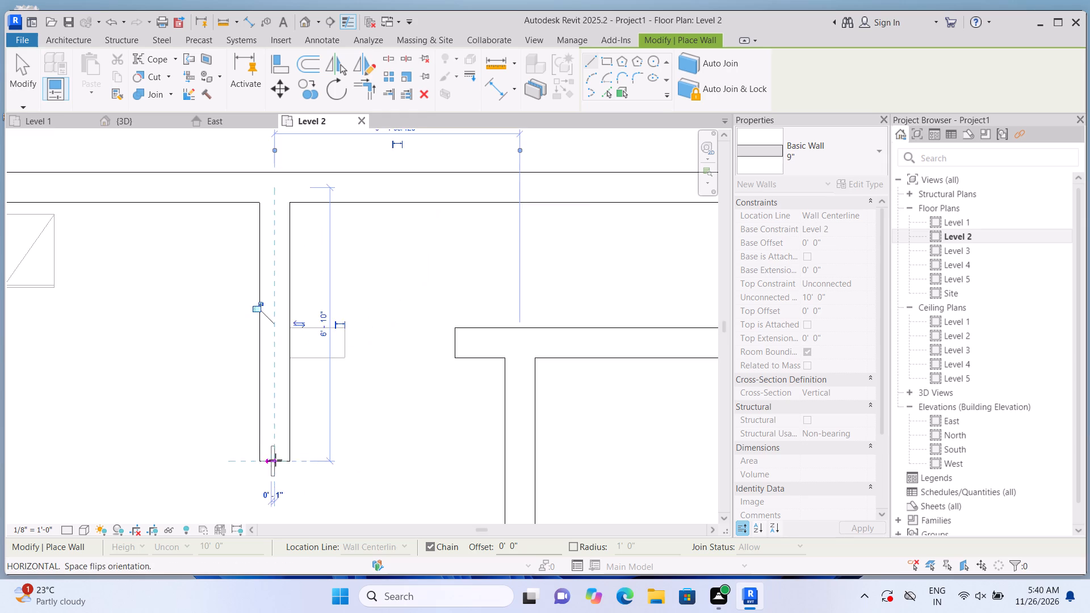
key(Escape)
Draw the short stub wall east from the bedroom's upper east wall to the underlying stub's free end, and end the chain.
click(292, 347)
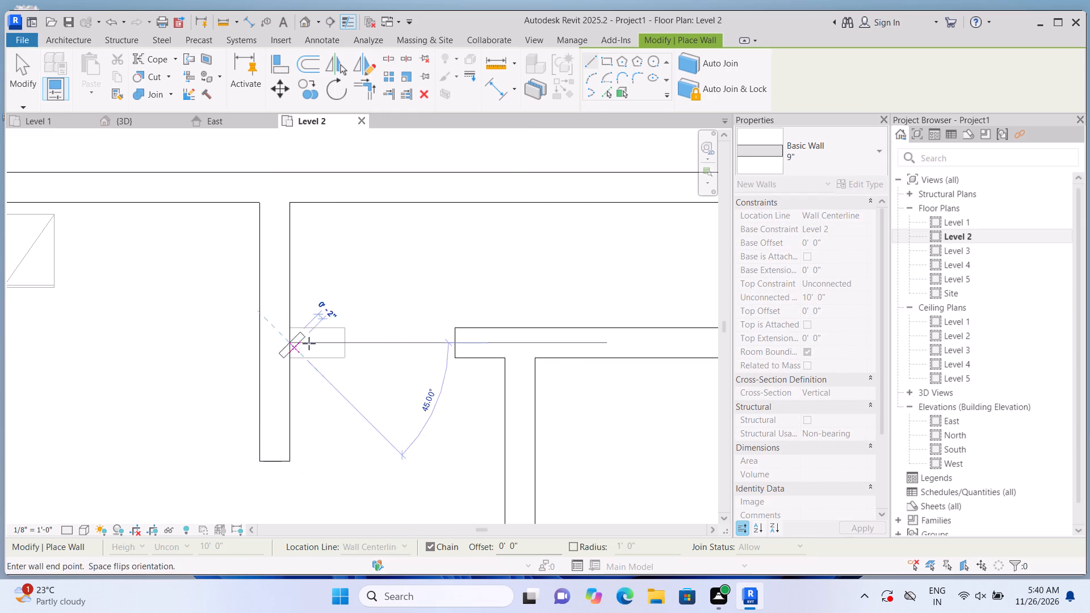
click(349, 343)
key(Escape)
Draw a wall south from the northwest bedroom's south wall over the short partition to its free end, and end the chain.
scroll(310, 219, down, 1)
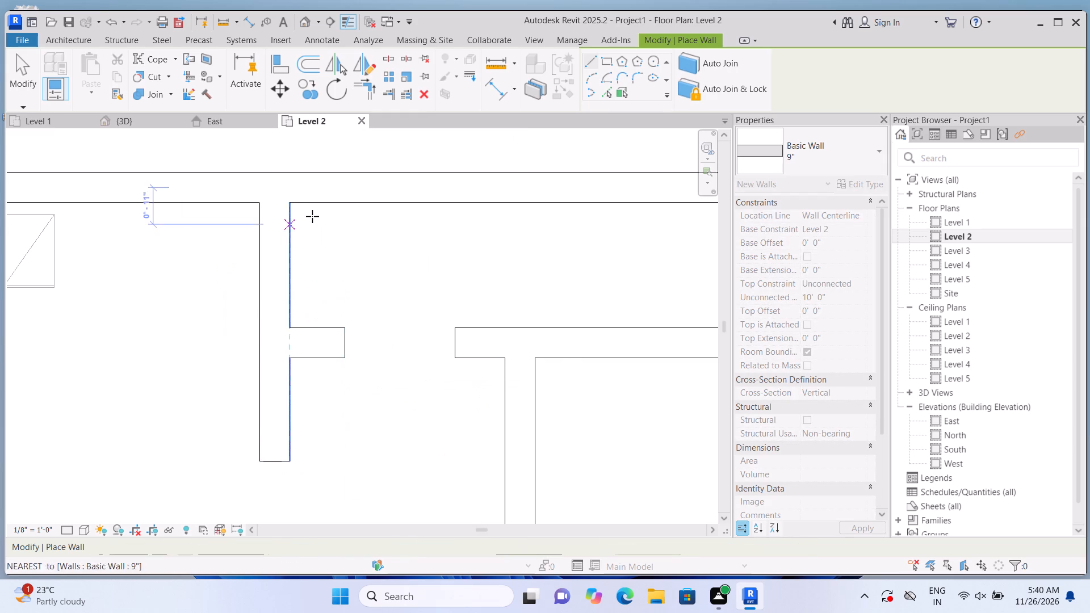
scroll(312, 216, down, 10)
scroll(315, 425, up, 3)
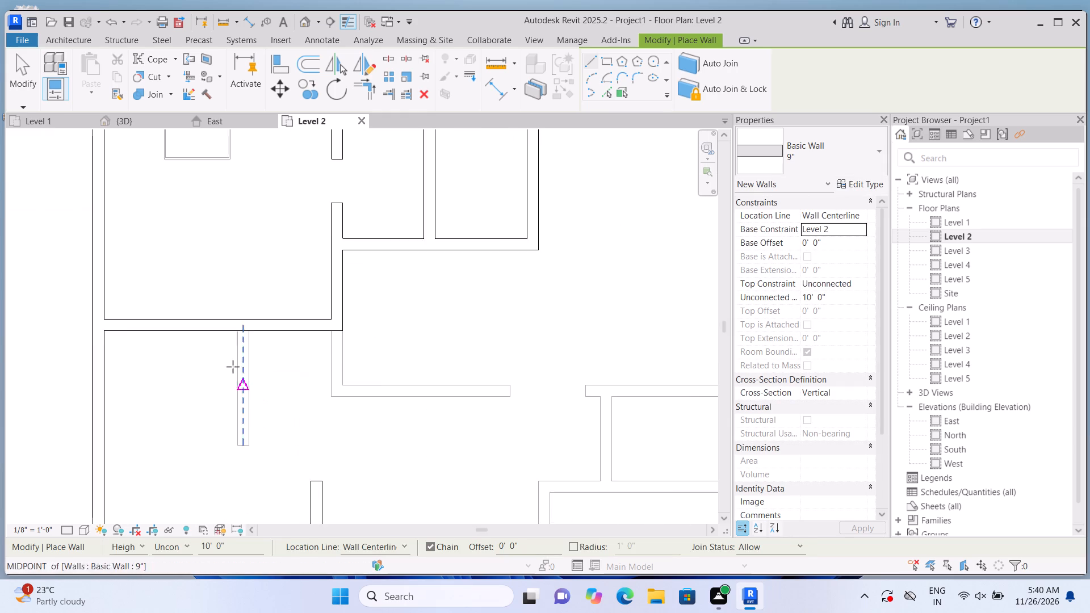
scroll(233, 367, up, 3)
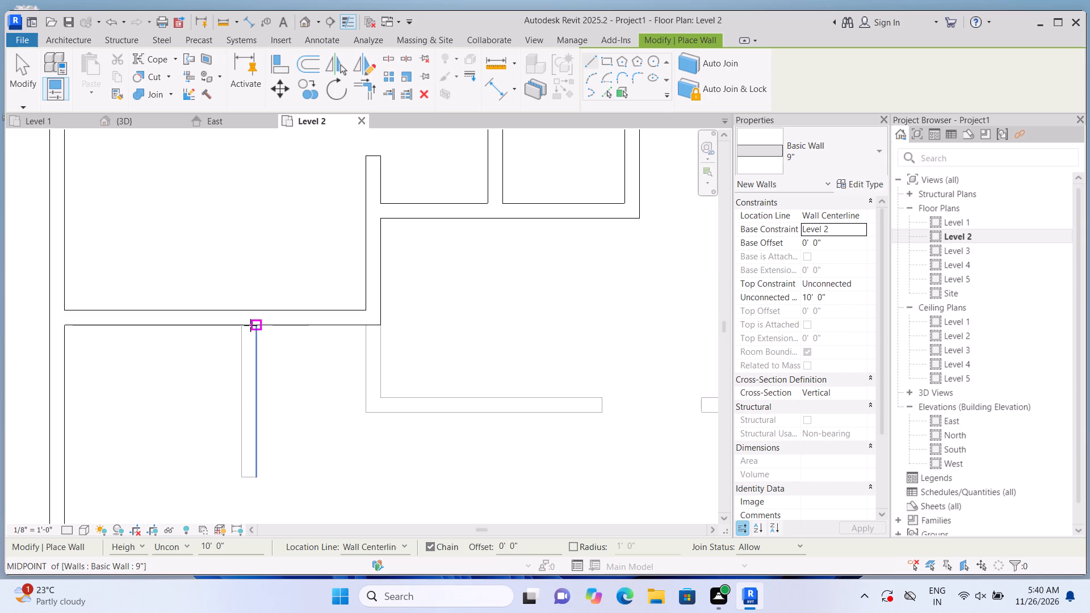
scroll(245, 331, up, 5)
click(250, 314)
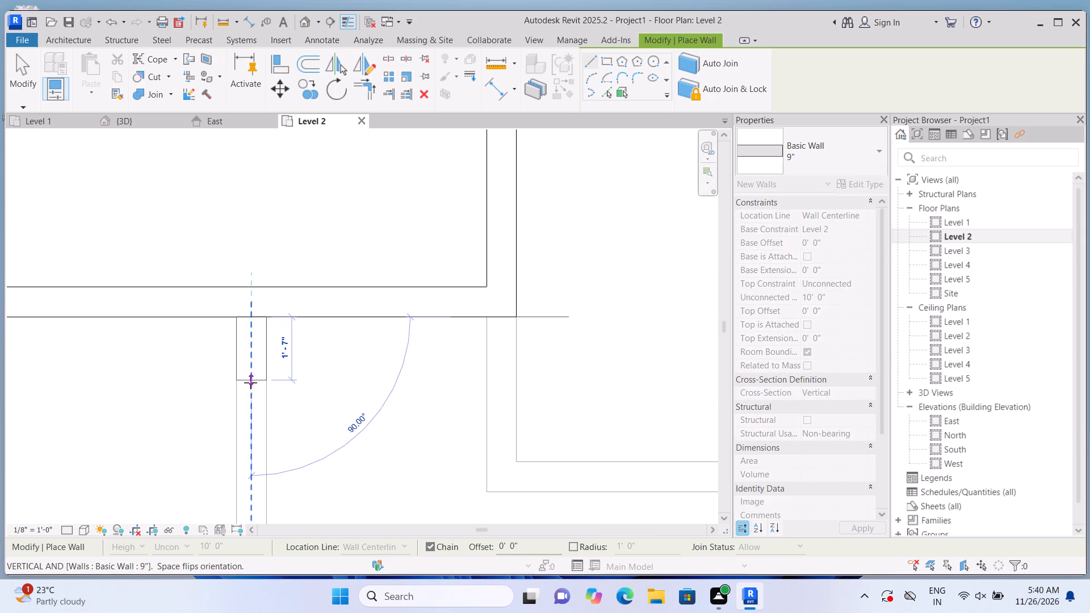
scroll(249, 383, down, 6)
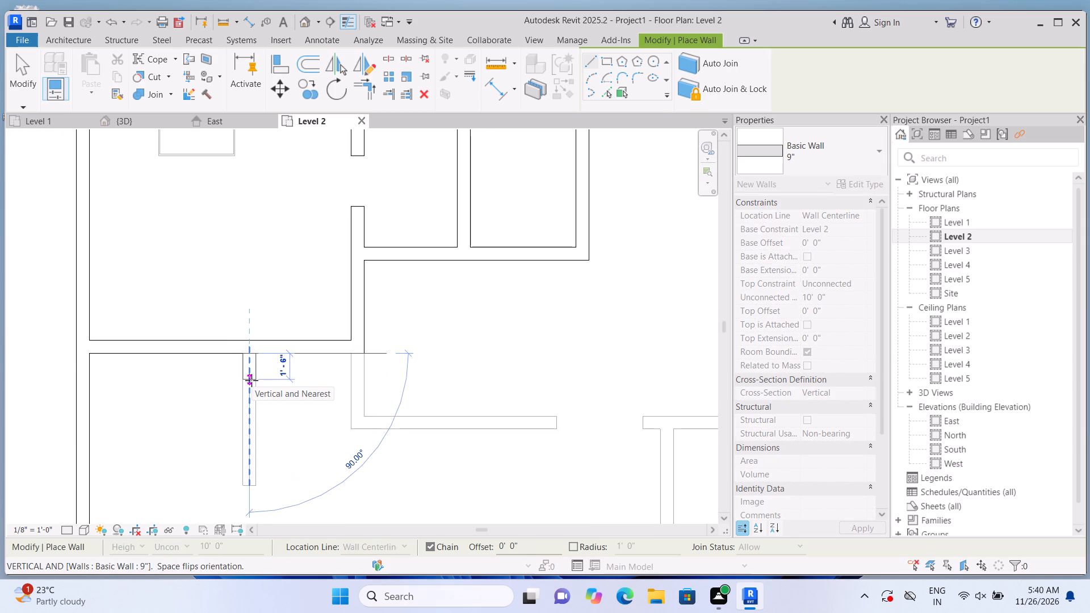
scroll(259, 491, up, 1)
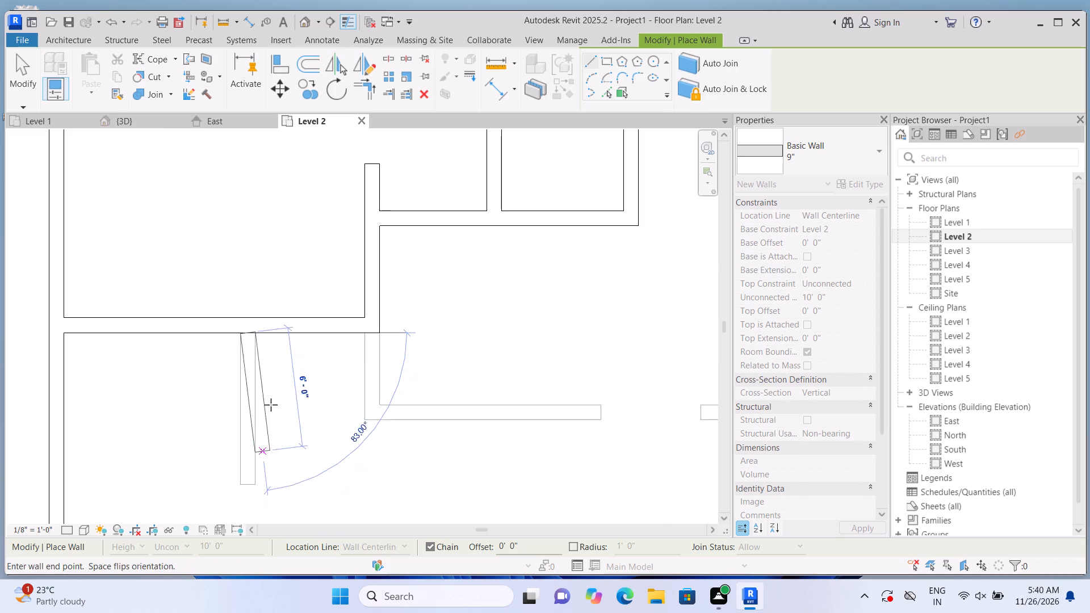
scroll(261, 475, up, 6)
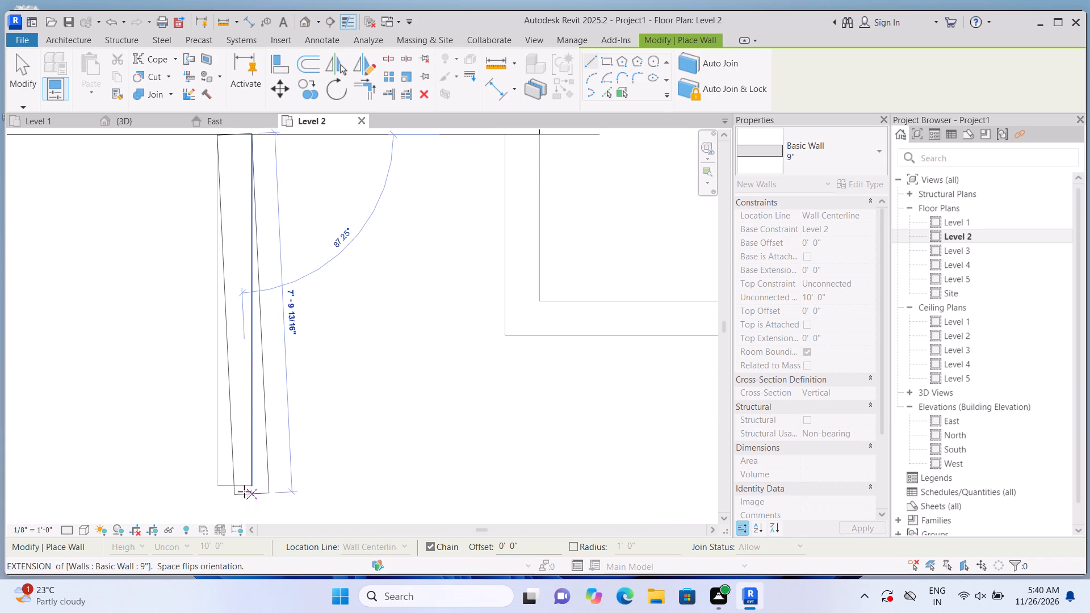
click(230, 482)
key(Escape)
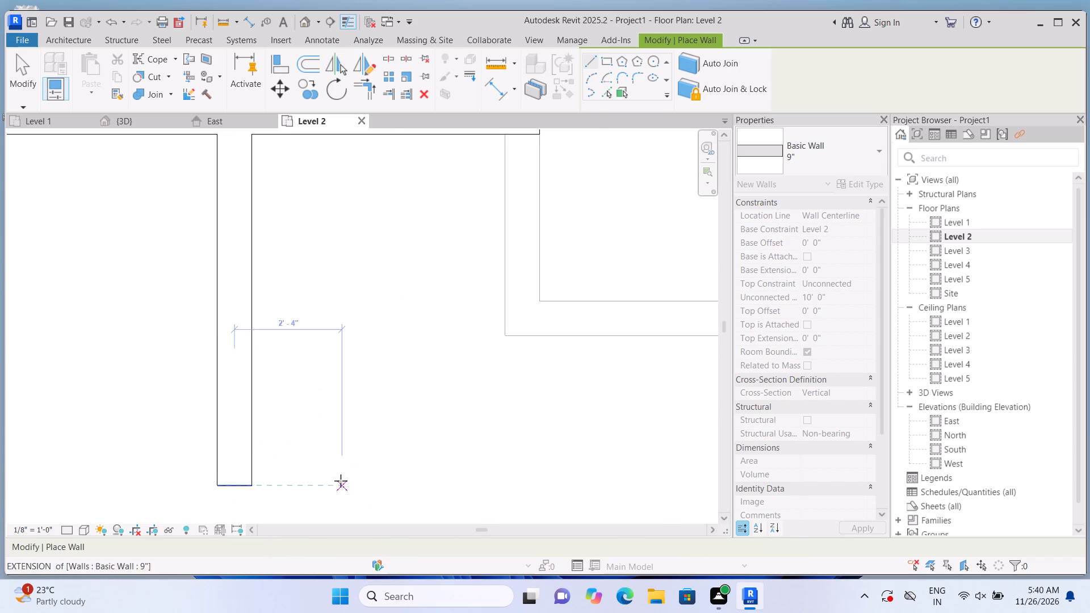
Draw a 9" wall south from the northwest bedroom's southeast corner to the corner of the underlying partition.
scroll(339, 476, down, 5)
scroll(420, 349, up, 6)
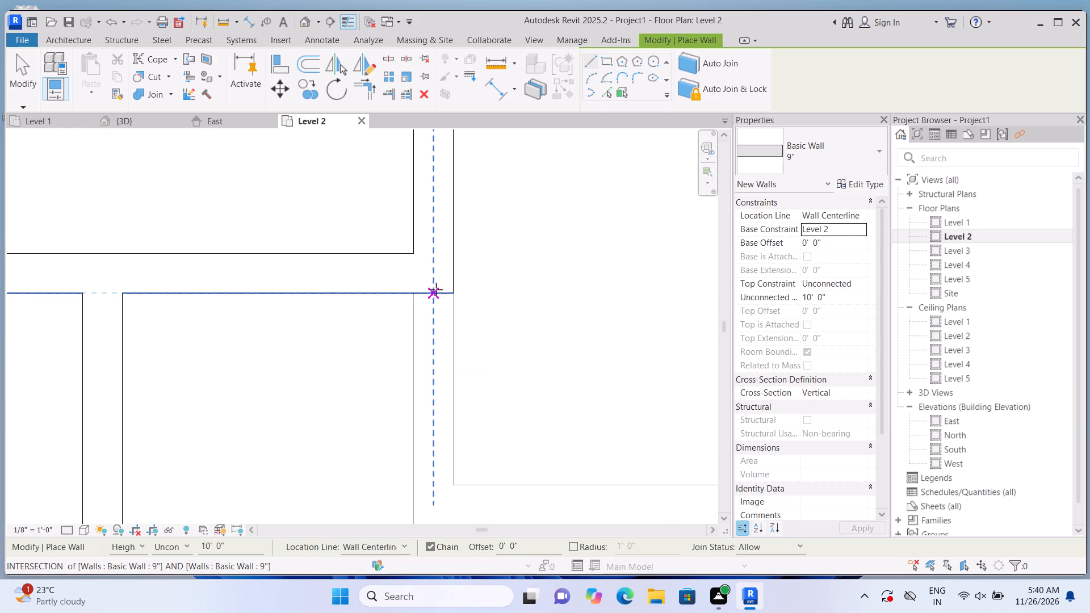
click(435, 292)
scroll(433, 393, down, 8)
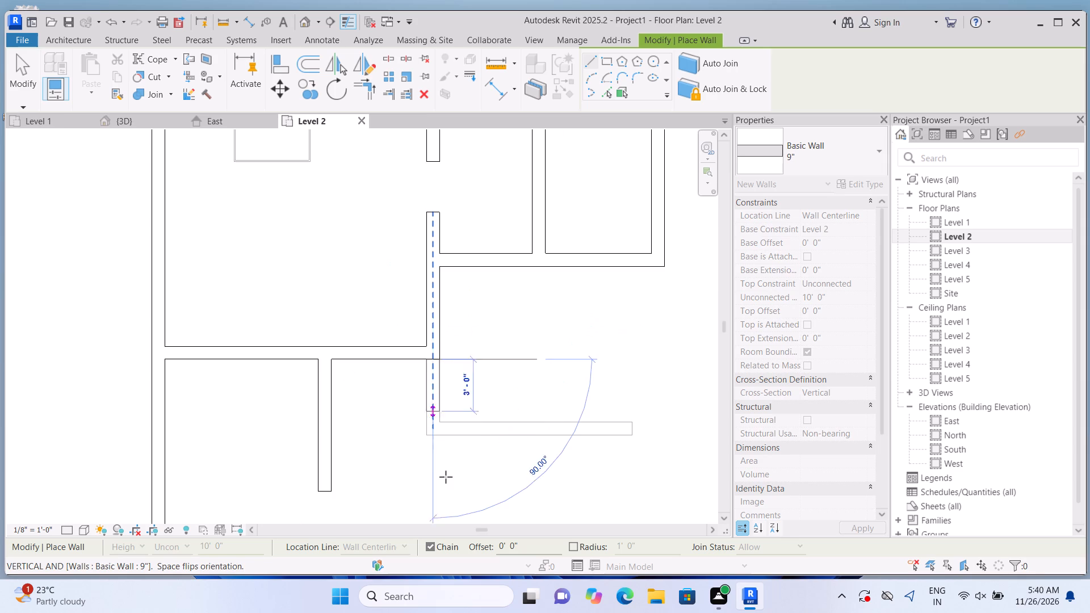
scroll(446, 477, up, 5)
scroll(414, 403, up, 8)
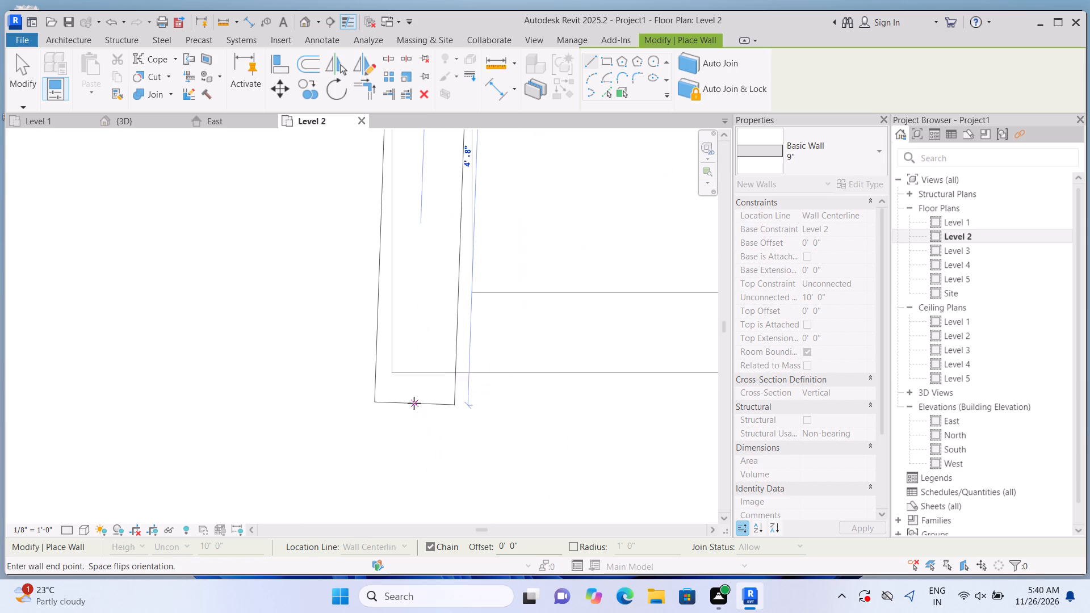
scroll(414, 403, up, 1)
click(436, 318)
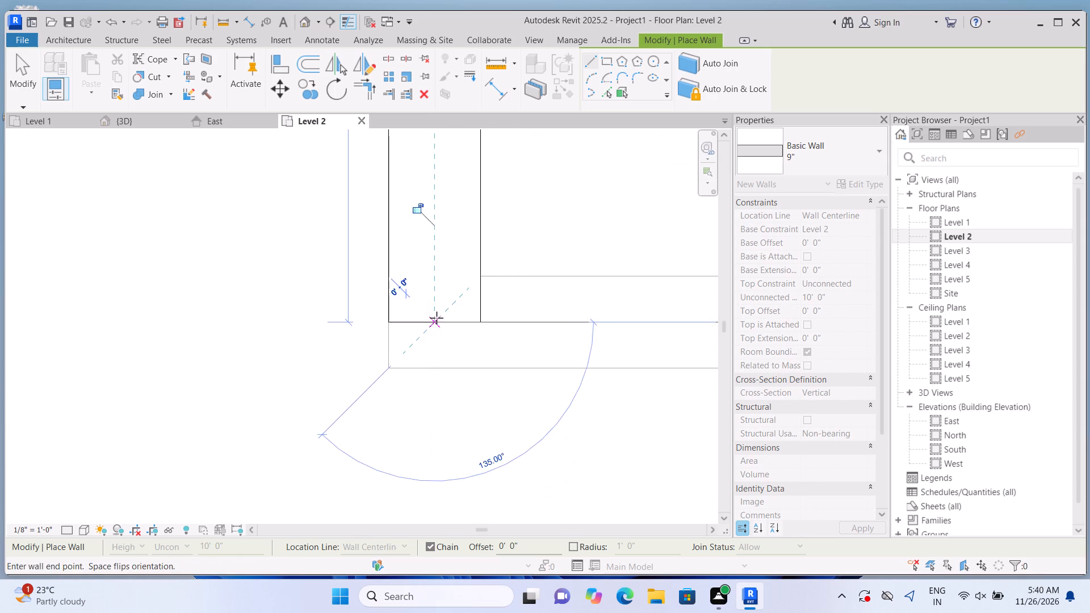
Continue the wall east along the underlying horizontal partition to its free end, and end the chain.
scroll(536, 324, down, 15)
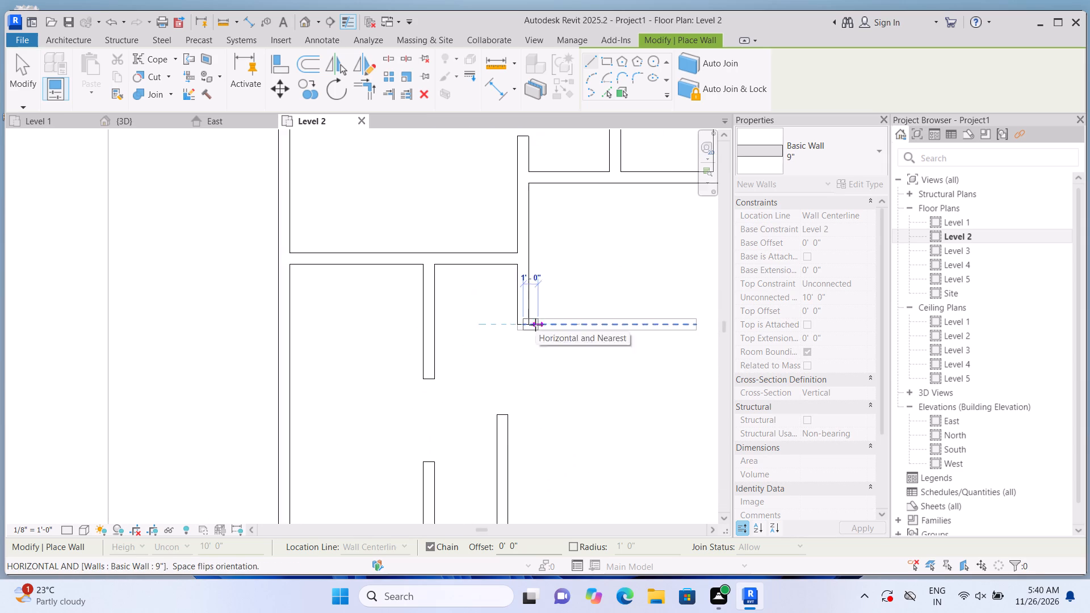
scroll(535, 325, down, 3)
scroll(653, 328, up, 10)
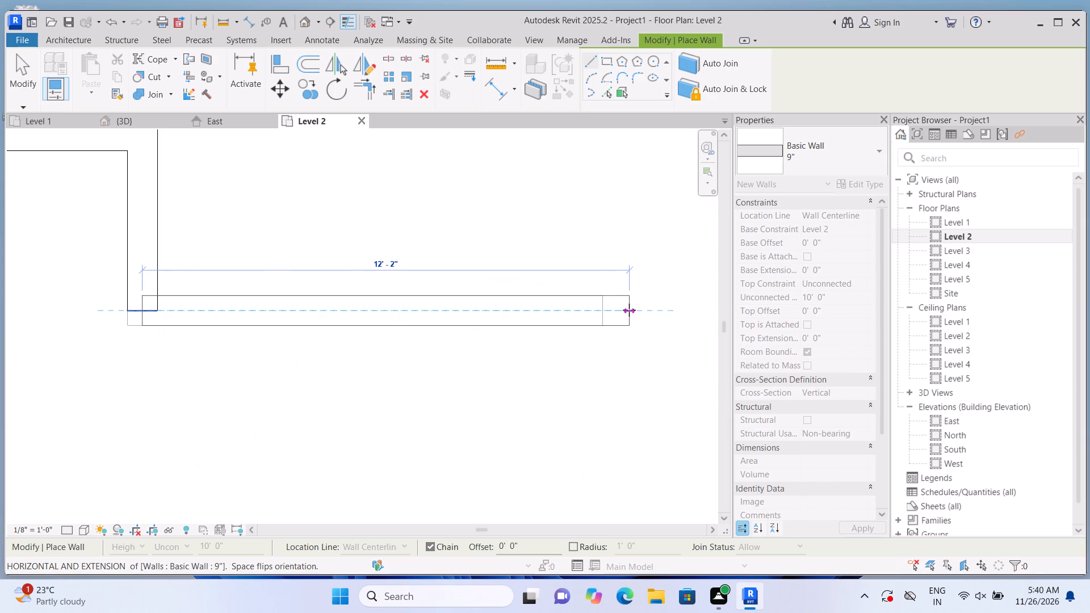
click(602, 309)
key(Escape)
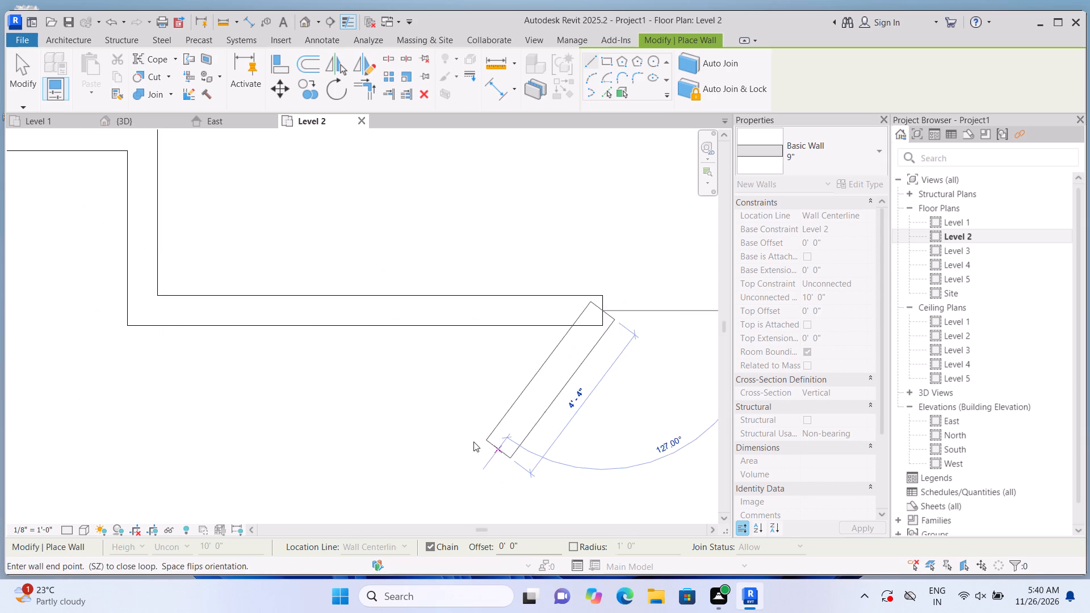
Draw a wall from the west free end of the underlying eastern partition across to the east exterior wall, and end the chain.
scroll(448, 383, down, 17)
scroll(522, 359, up, 4)
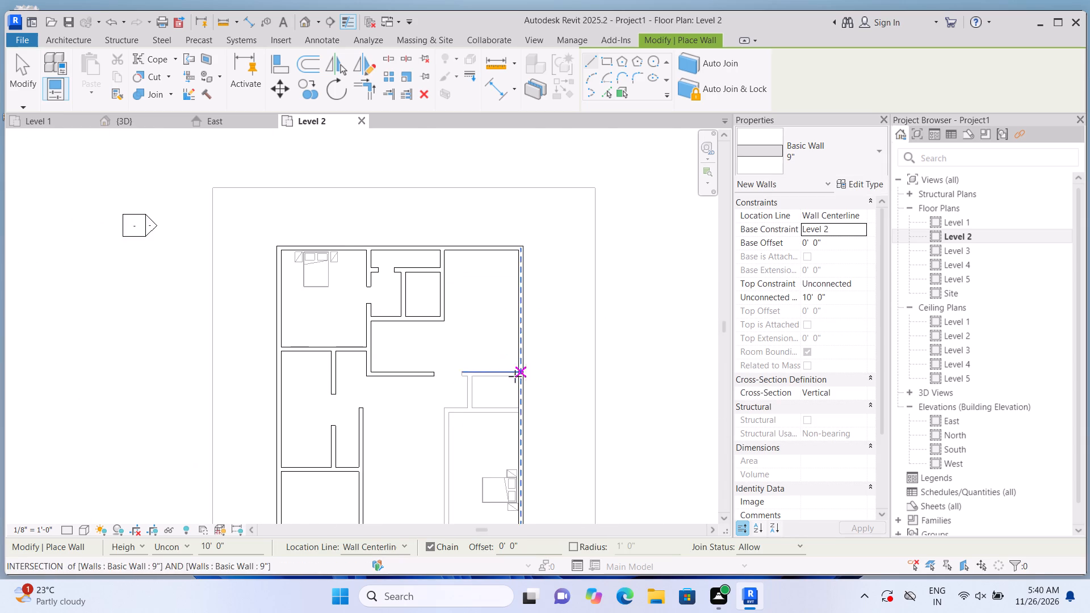
scroll(515, 376, up, 20)
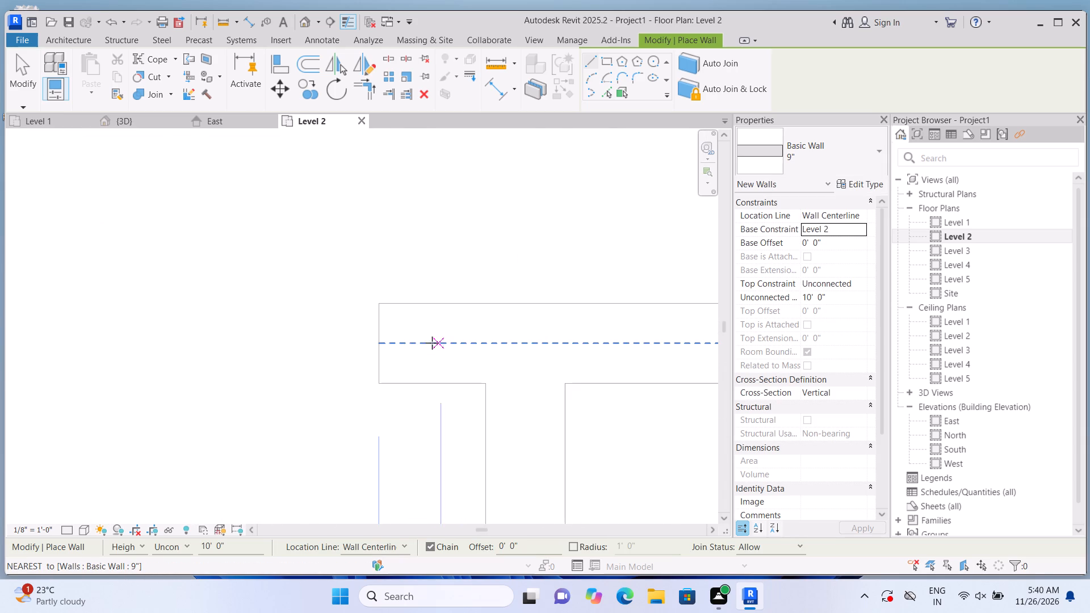
scroll(385, 342, down, 6)
scroll(386, 342, up, 6)
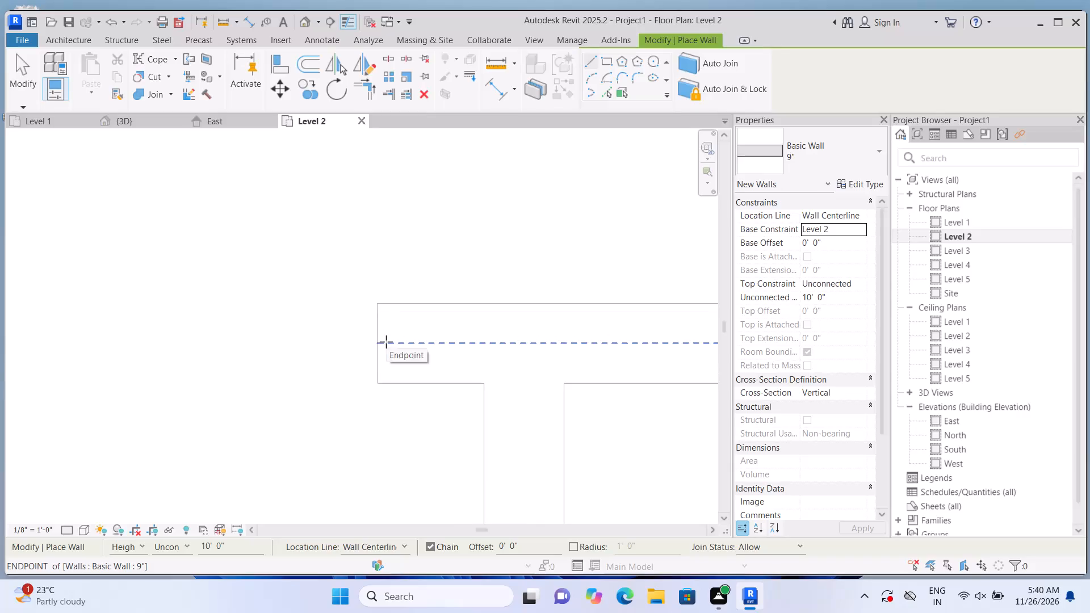
click(383, 342)
scroll(497, 338, down, 5)
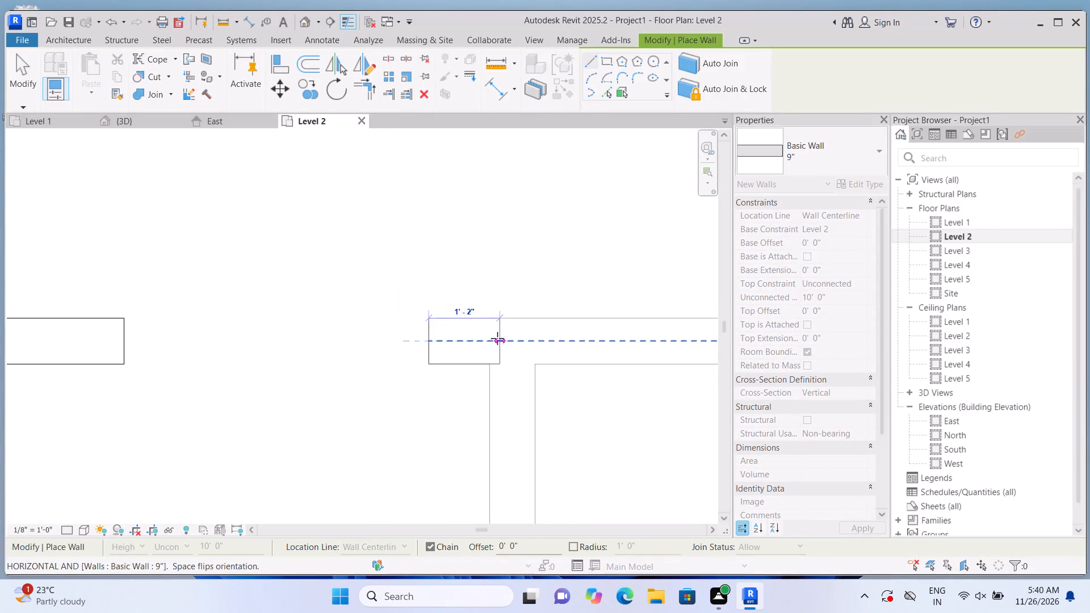
scroll(497, 338, down, 9)
scroll(644, 345, up, 9)
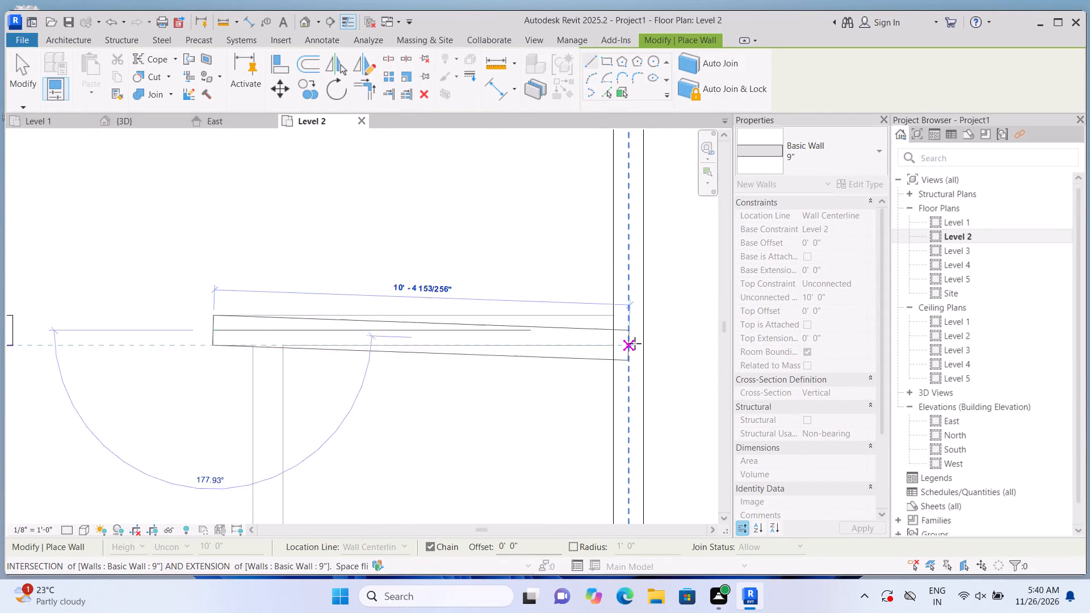
scroll(635, 343, up, 1)
click(602, 316)
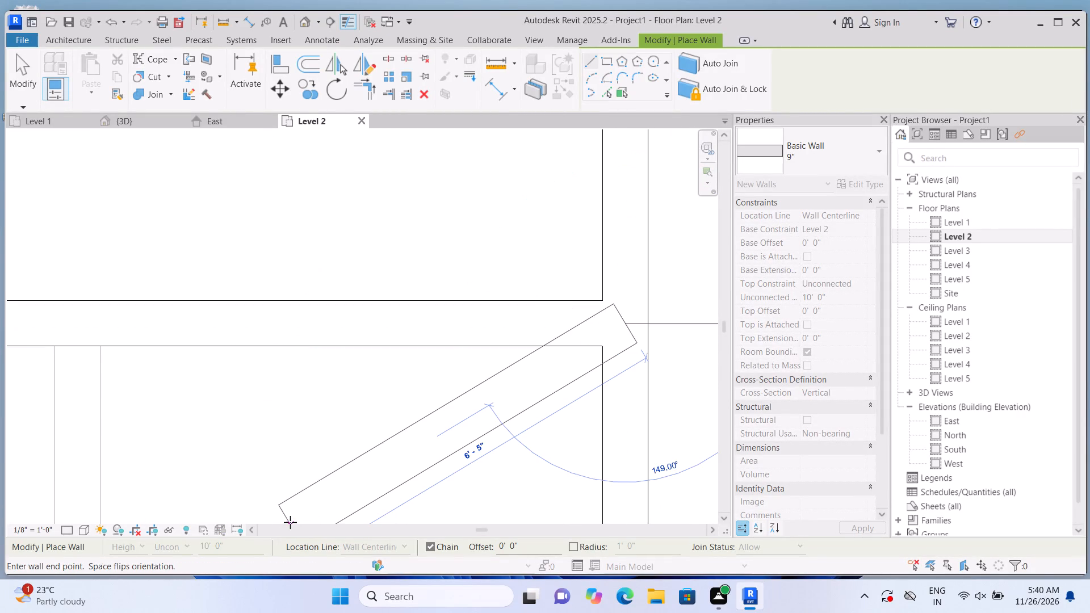
key(Escape)
Enclose the small room above the southeast bedroom with a wall about 6'-0" south and another east to the exterior wall, ending the chain.
scroll(296, 442, down, 10)
middle_drag(311, 438, 405, 105)
middle_drag(405, 111, 385, 394)
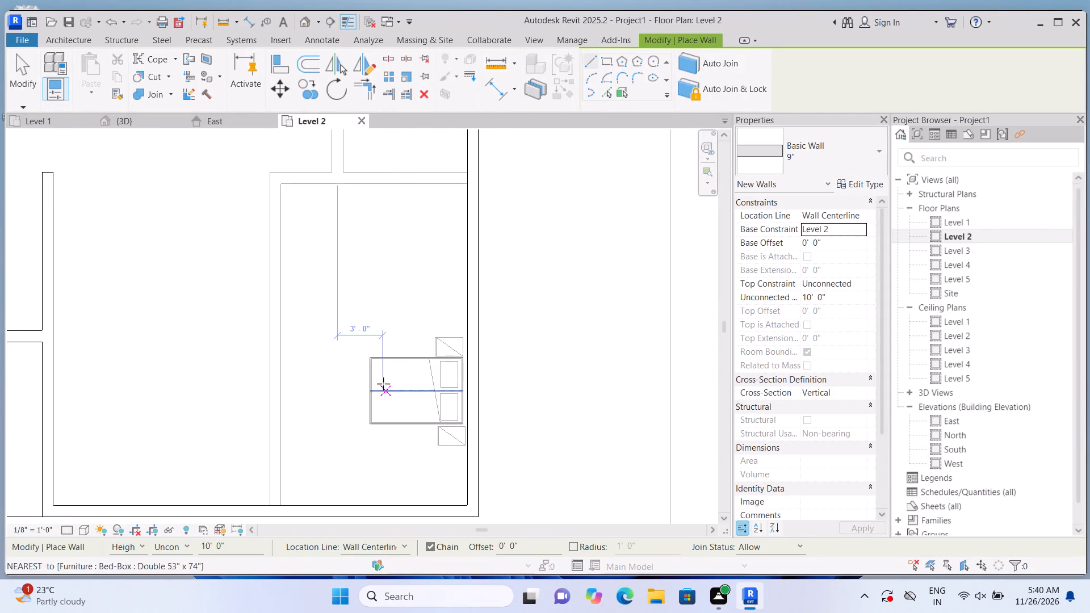
middle_drag(349, 270, 374, 417)
scroll(358, 312, up, 7)
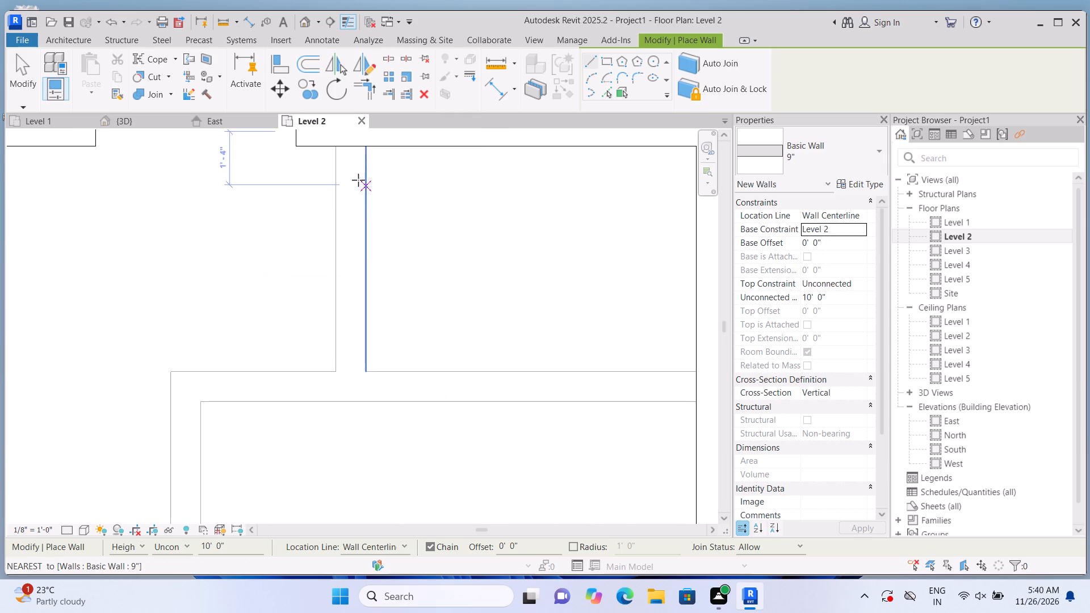
click(349, 150)
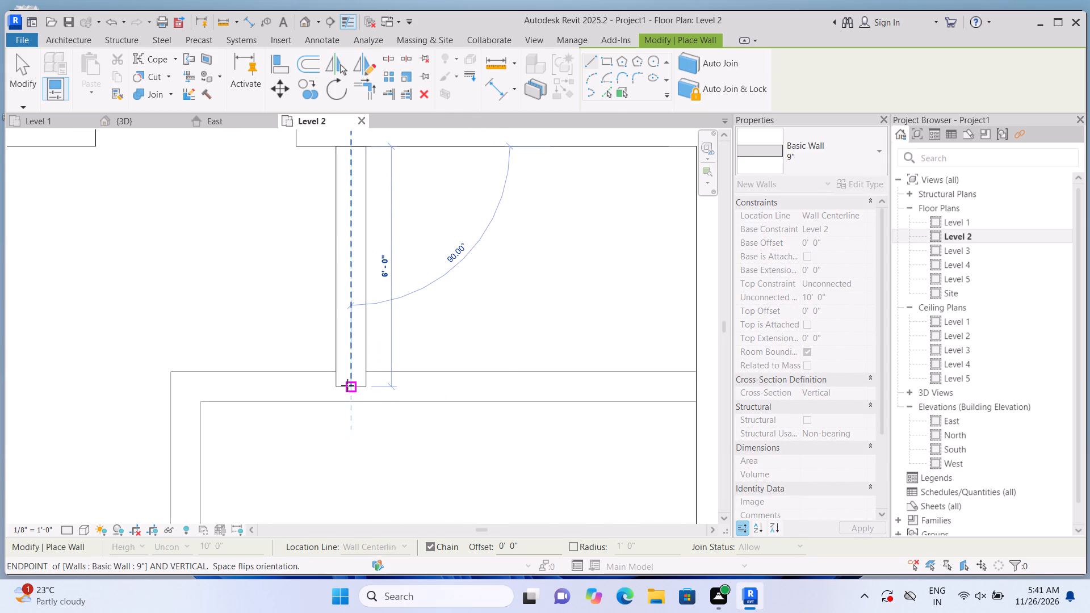
click(347, 385)
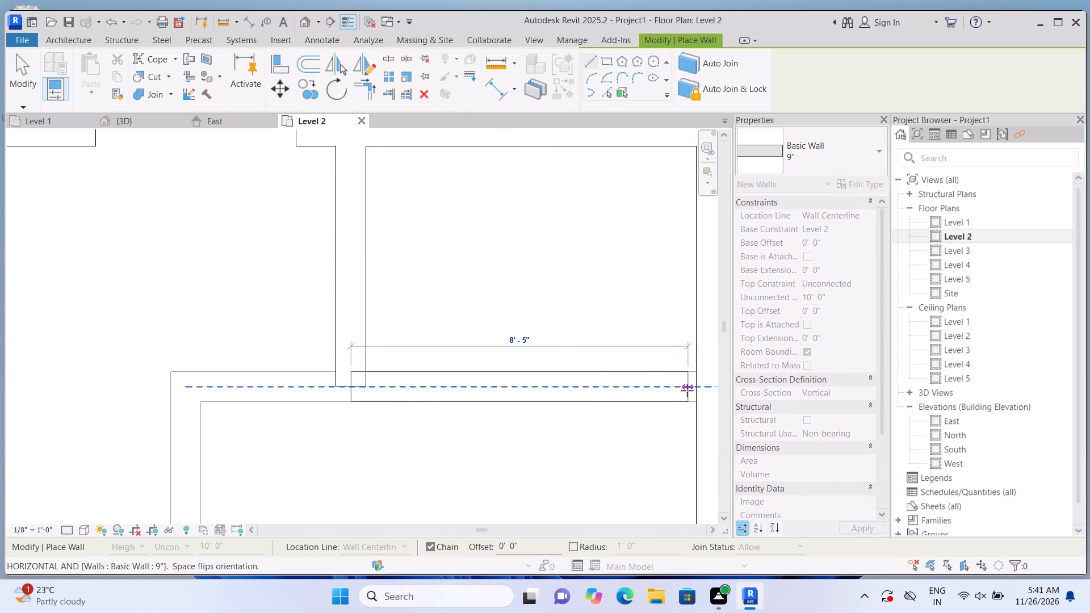
click(695, 392)
key(Escape)
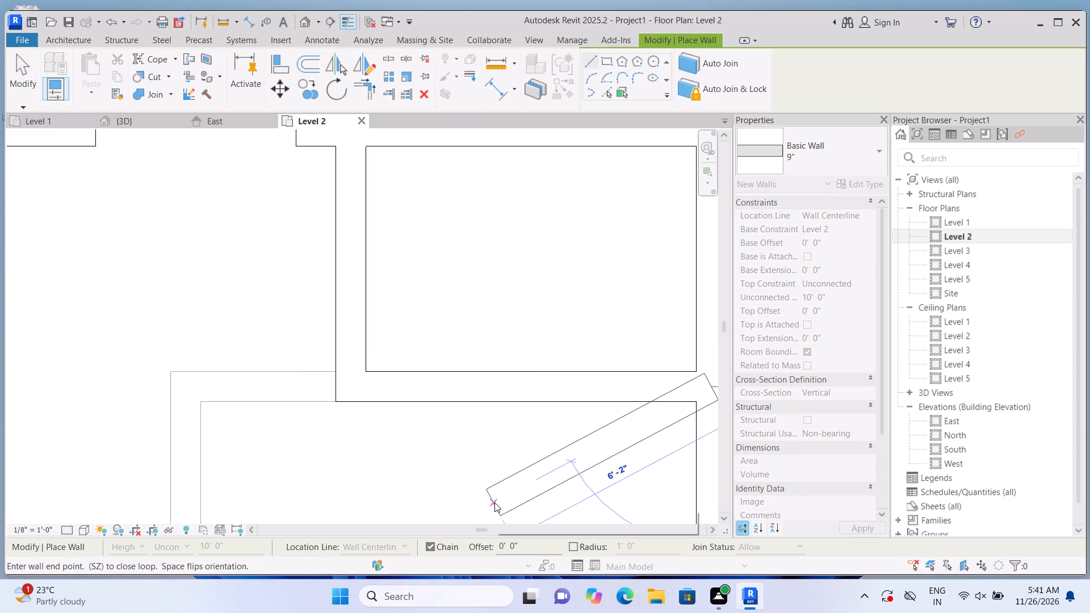
Draw the rest of the southeast bedroom's north wall west to the underlying corner and its west wall south to the exterior wall, and finish wall placement.
click(341, 389)
middle_drag(237, 387, 246, 376)
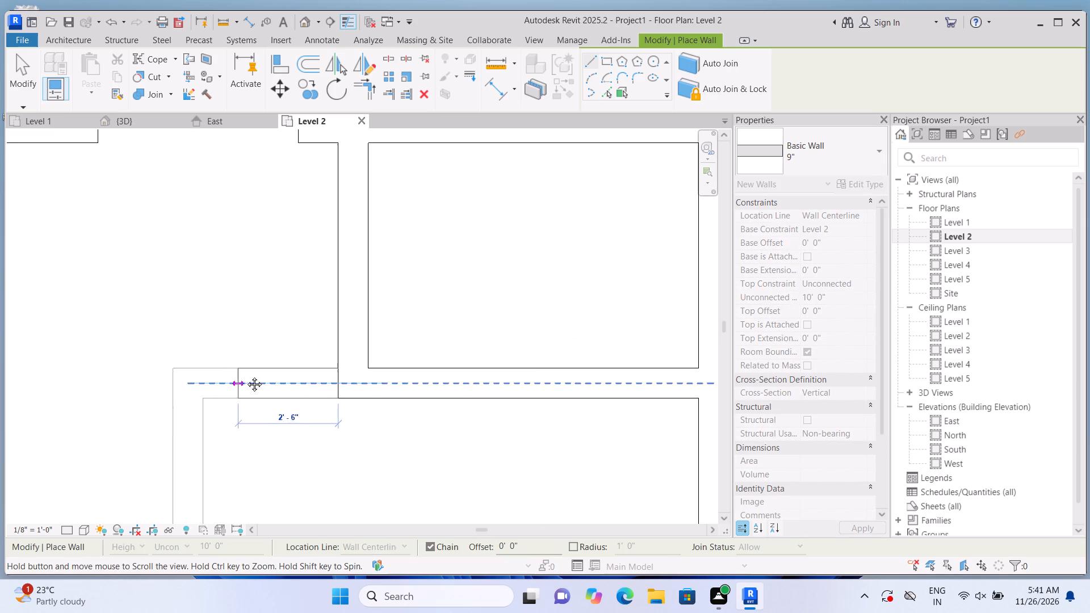
middle_drag(246, 376, 355, 161)
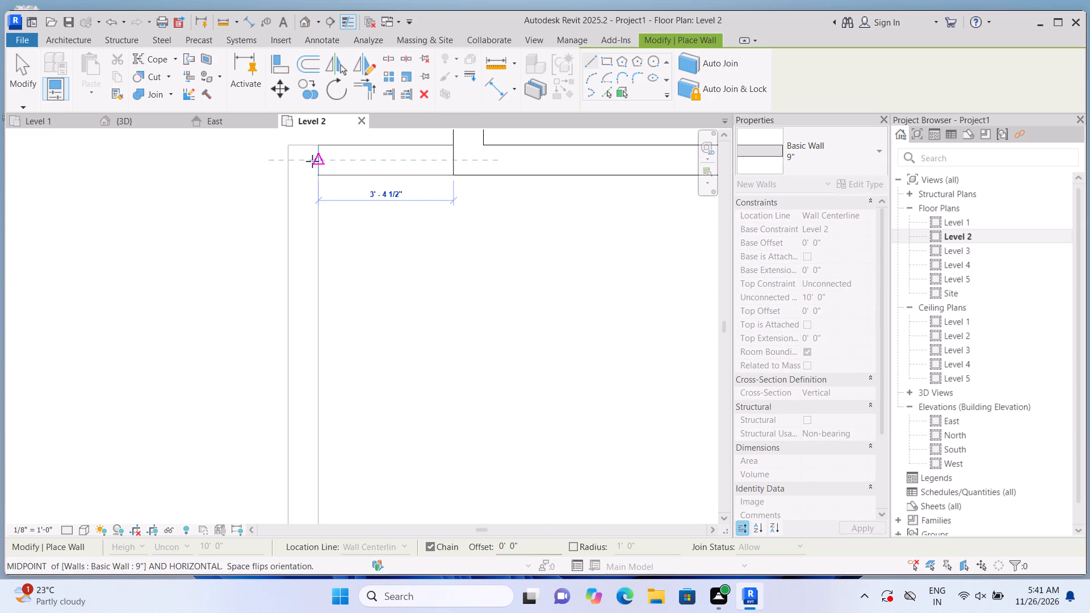
click(308, 161)
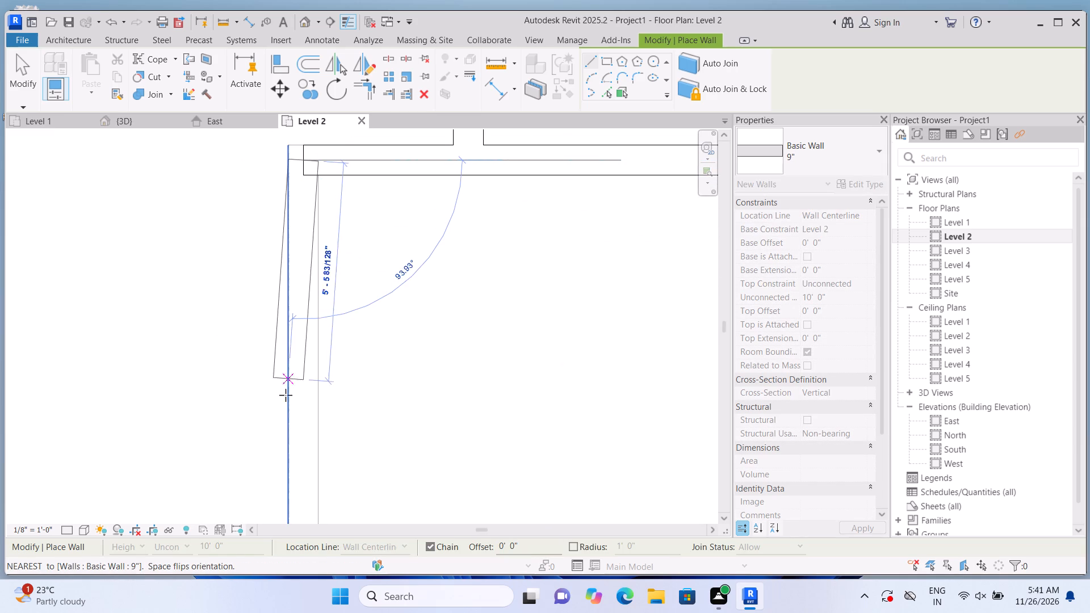
middle_drag(307, 419, 317, 203)
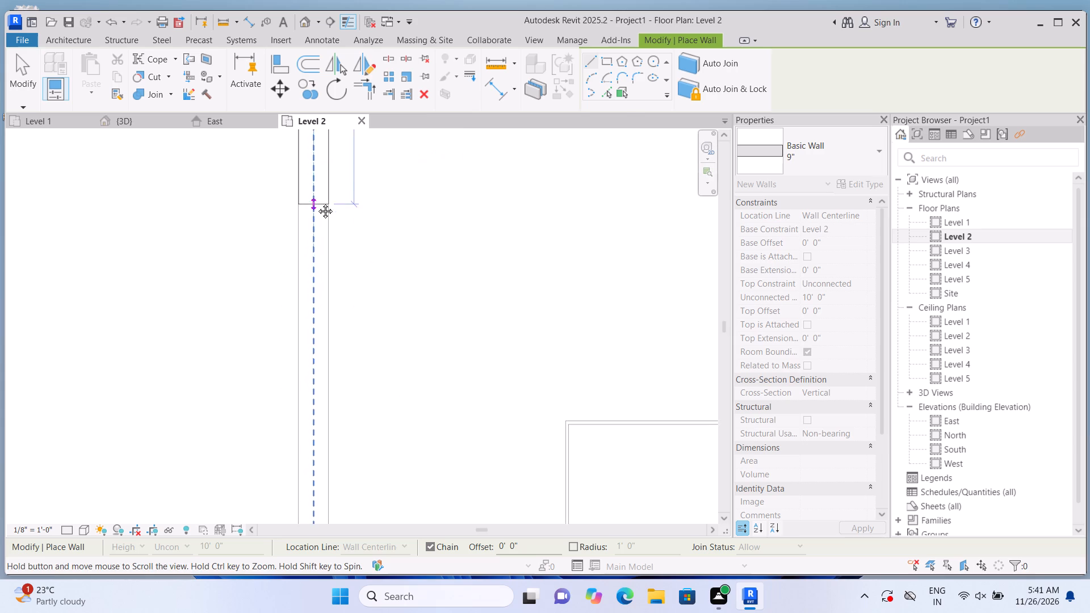
middle_drag(317, 203, 311, 151)
scroll(299, 363, down, 11)
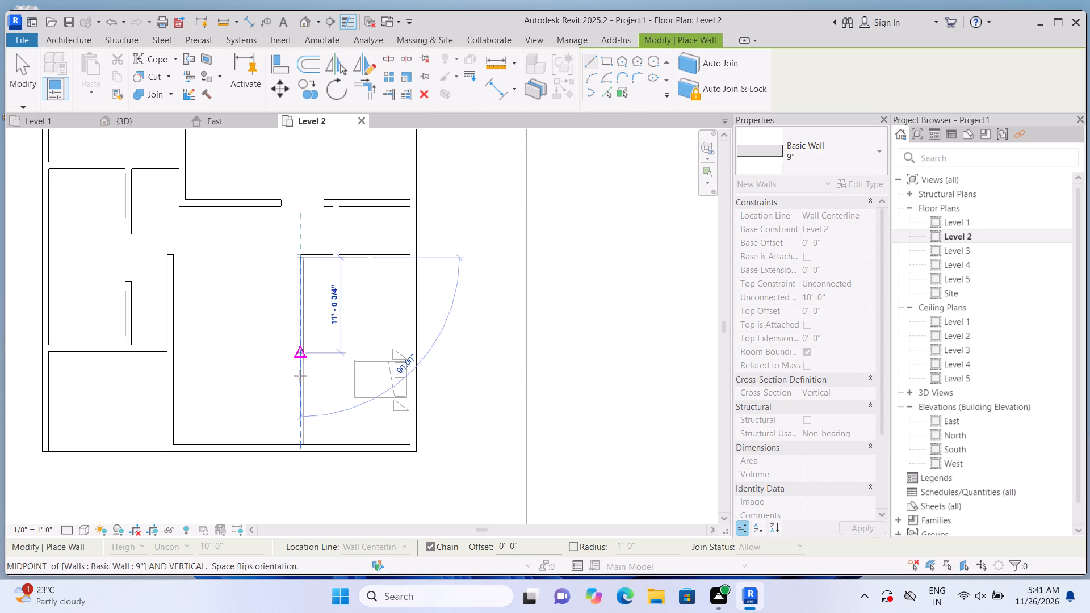
scroll(300, 433, up, 9)
click(297, 466)
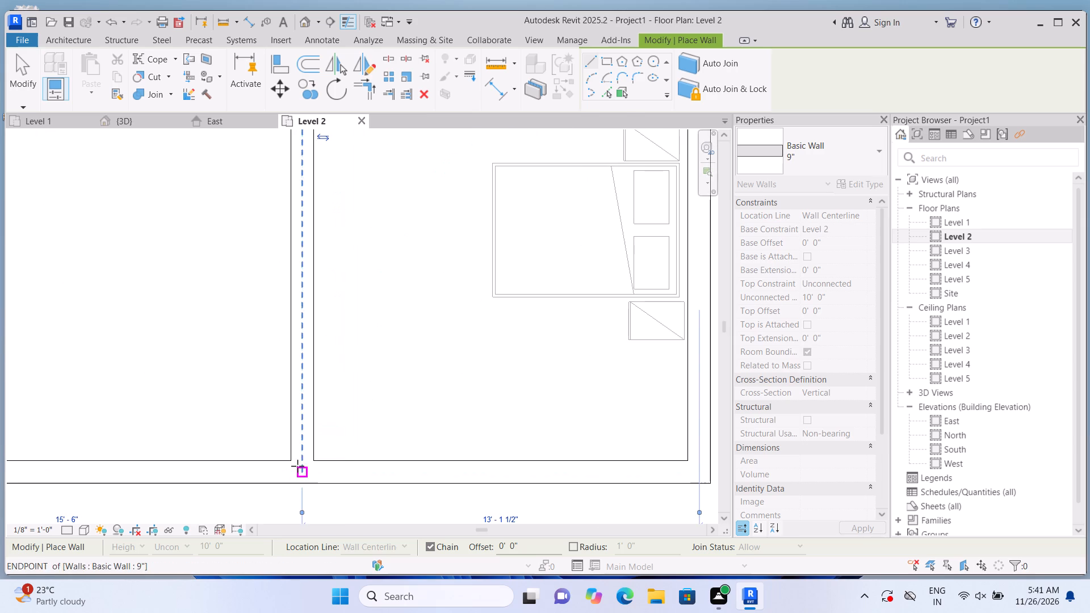
key(Escape)
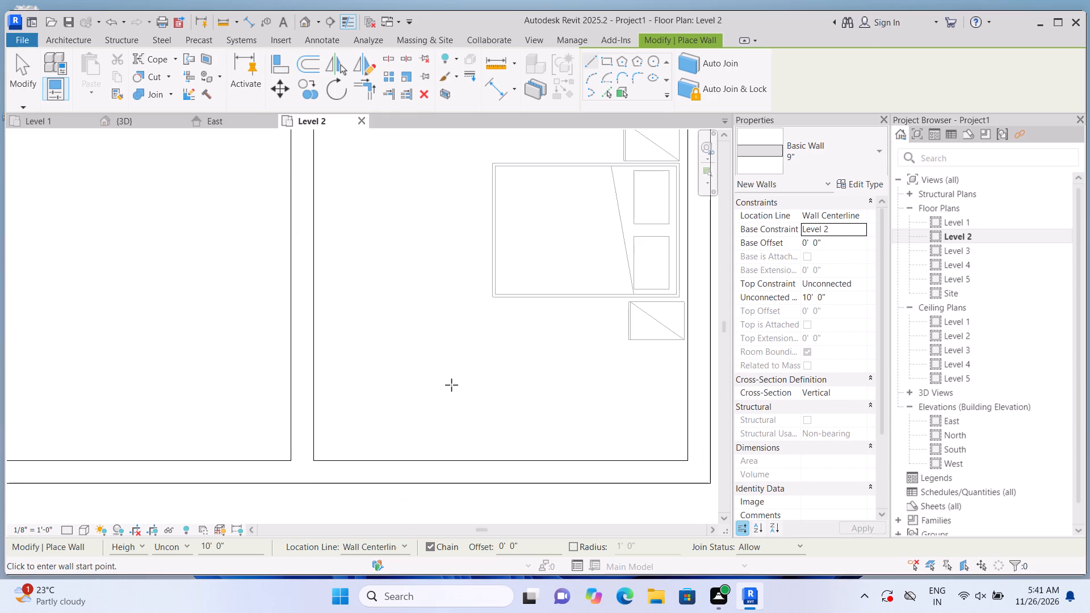
key(Escape)
scroll(432, 398, down, 13)
scroll(499, 351, up, 2)
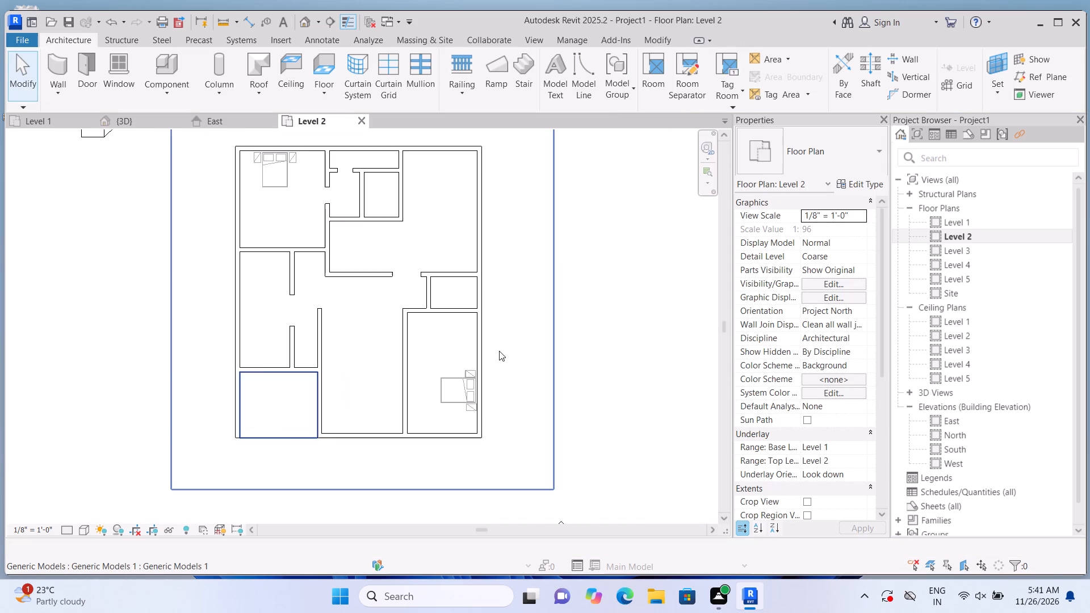
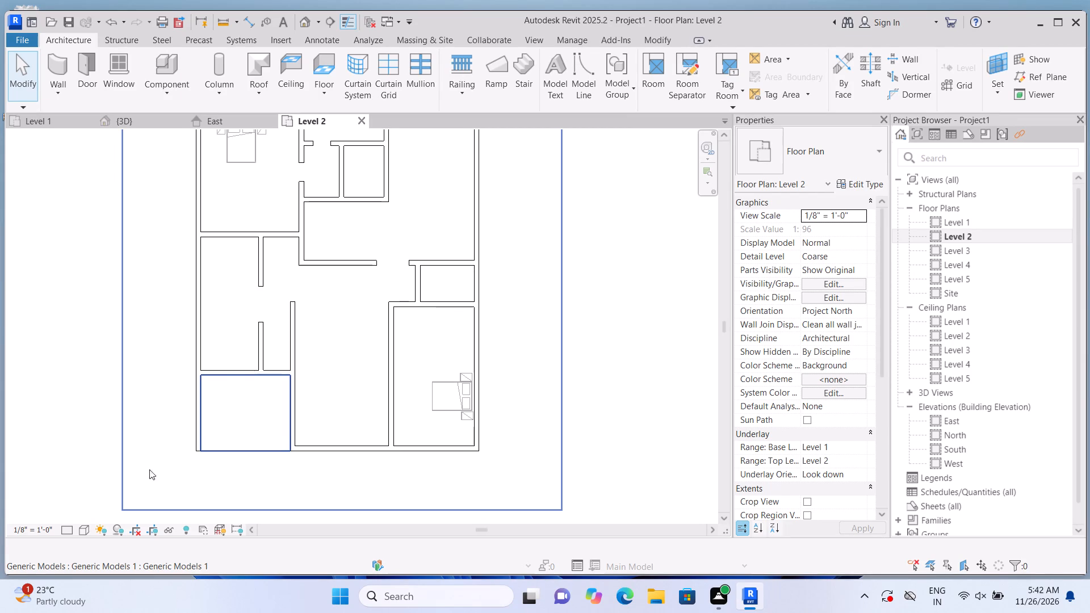
Place a 30" x 80" Single-Flush door in the upper-left bedroom's south wall, centred about 2'-0" from the bedroom's east wall.
scroll(235, 369, down, 4)
scroll(303, 222, up, 2)
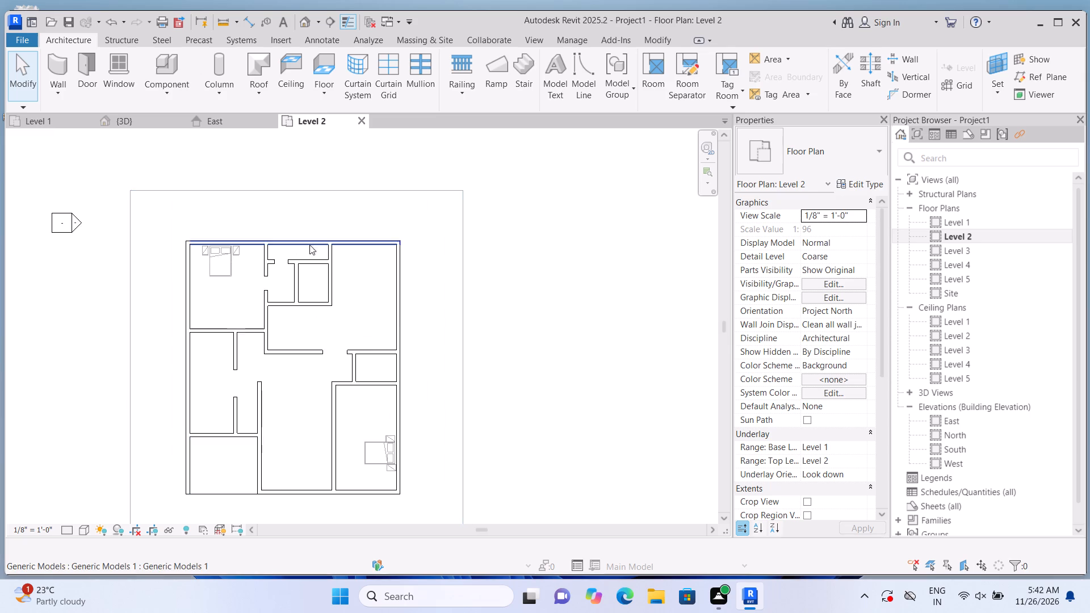
scroll(308, 261, up, 2)
scroll(182, 406, up, 2)
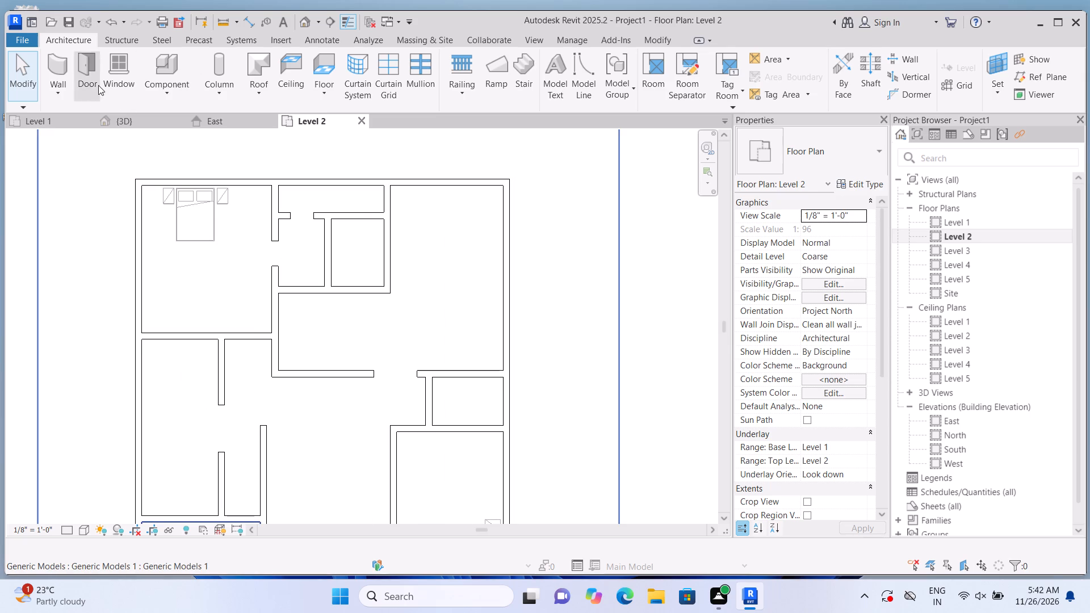
click(101, 75)
scroll(257, 312, up, 3)
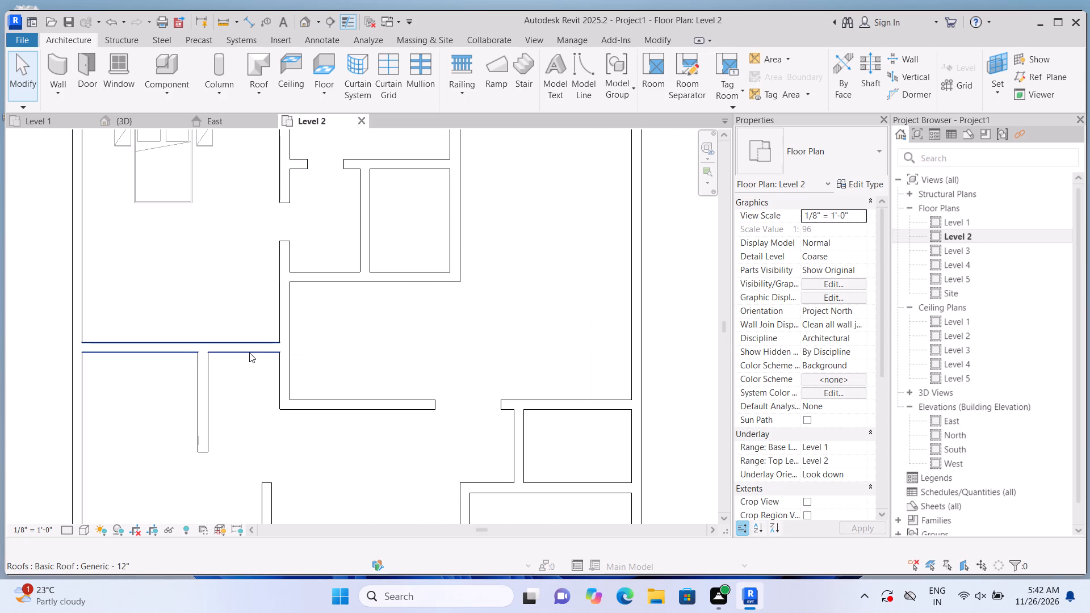
click(79, 69)
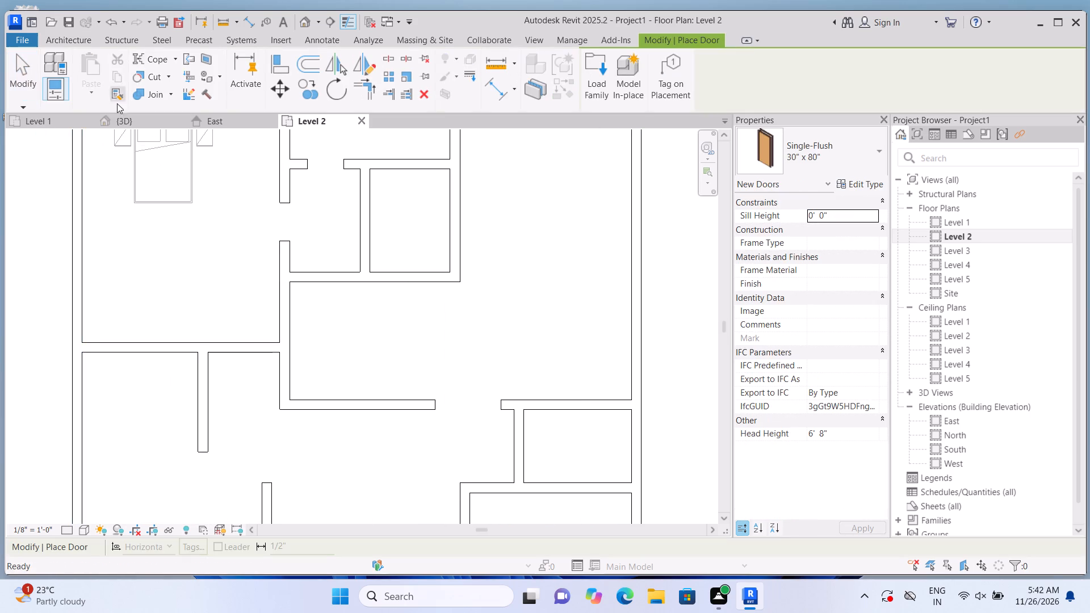
scroll(277, 330, up, 2)
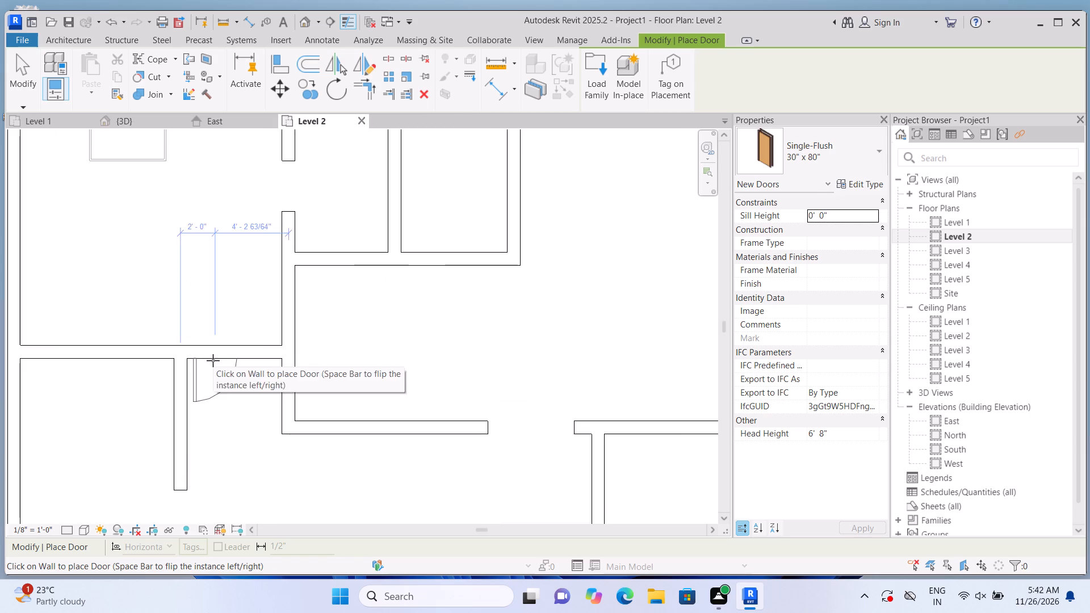
scroll(213, 360, up, 1)
click(261, 346)
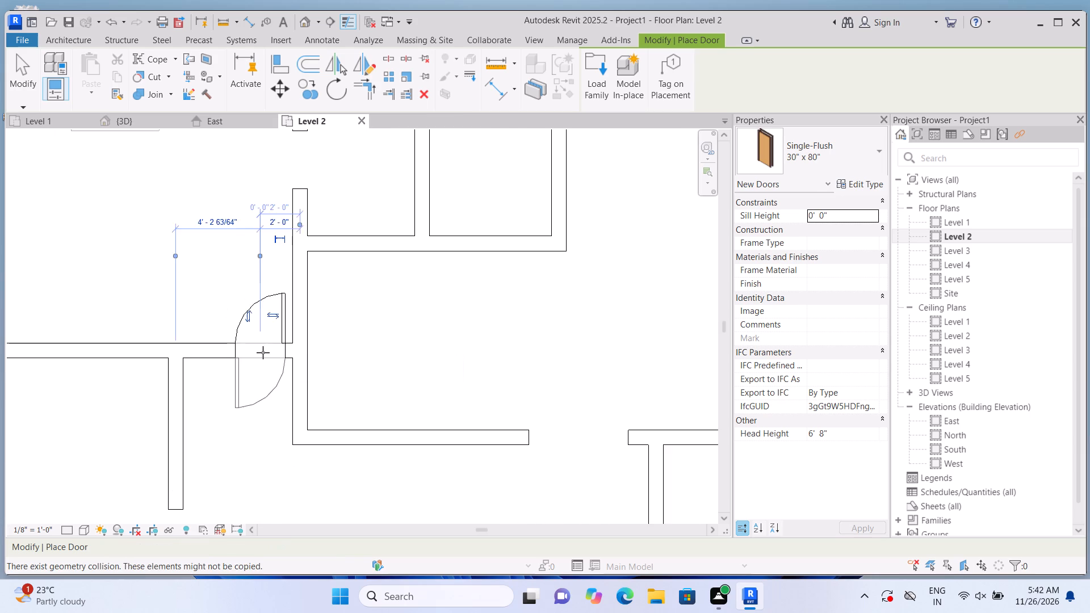
scroll(263, 351, down, 7)
scroll(288, 423, down, 3)
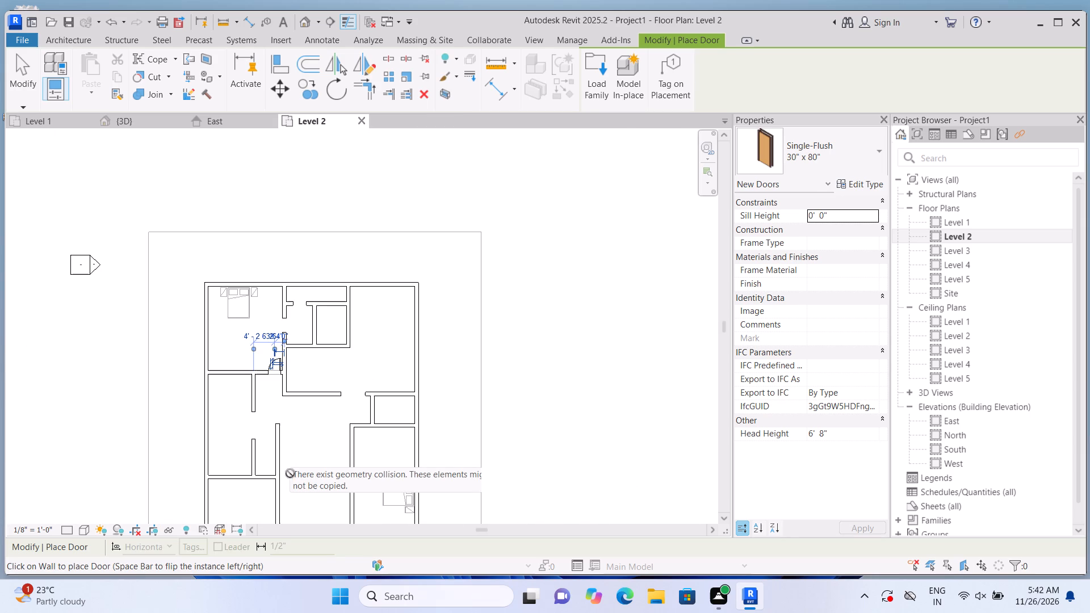
key(Escape)
Place a 36" x 84" Single-Flush door in the lower-left room's north wall, centred in the narrow passage about 2'-5 1/4" from each side wall.
scroll(267, 485, up, 3)
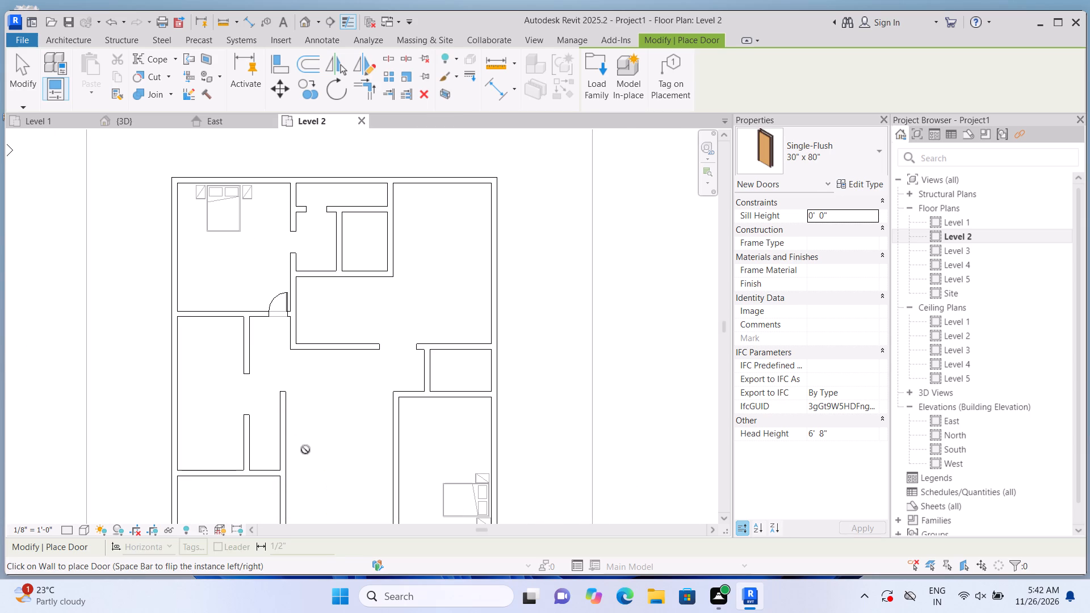
middle_drag(306, 450, 307, 330)
scroll(271, 349, up, 7)
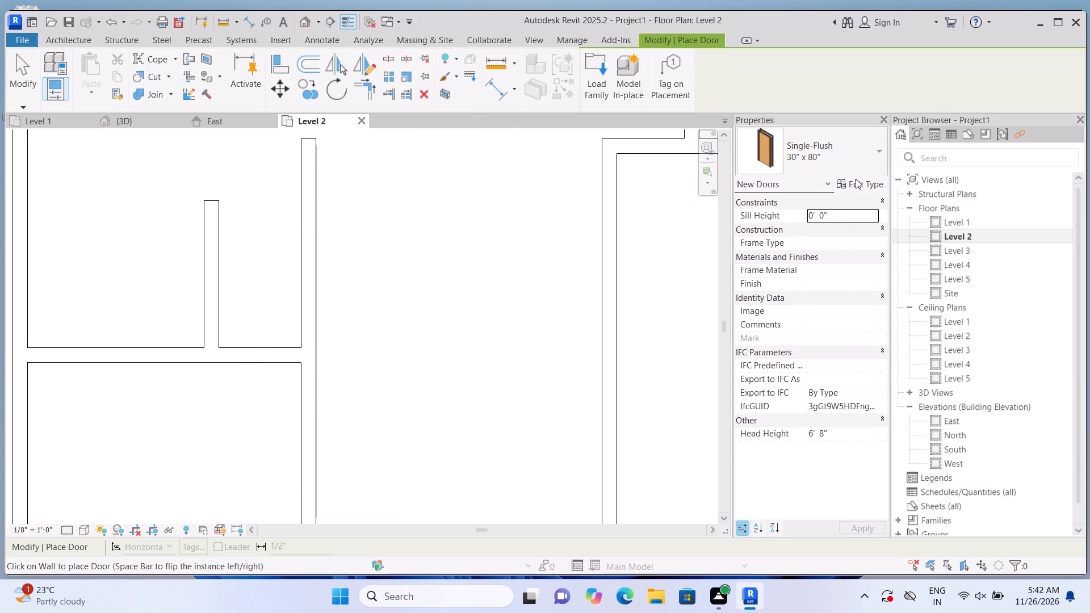
click(865, 152)
click(850, 329)
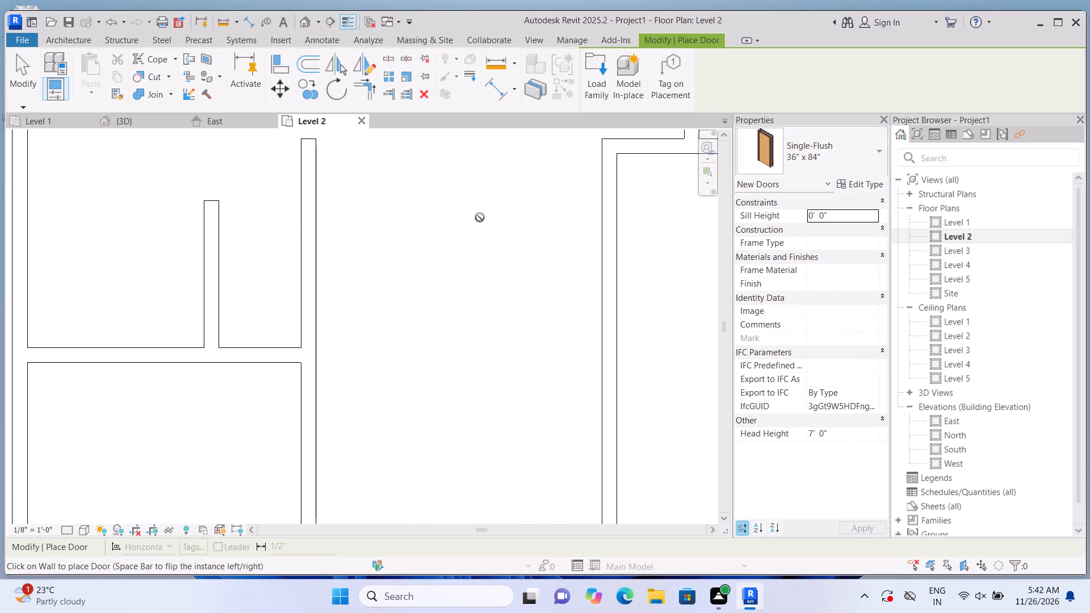
scroll(480, 217, down, 3)
scroll(346, 308, up, 6)
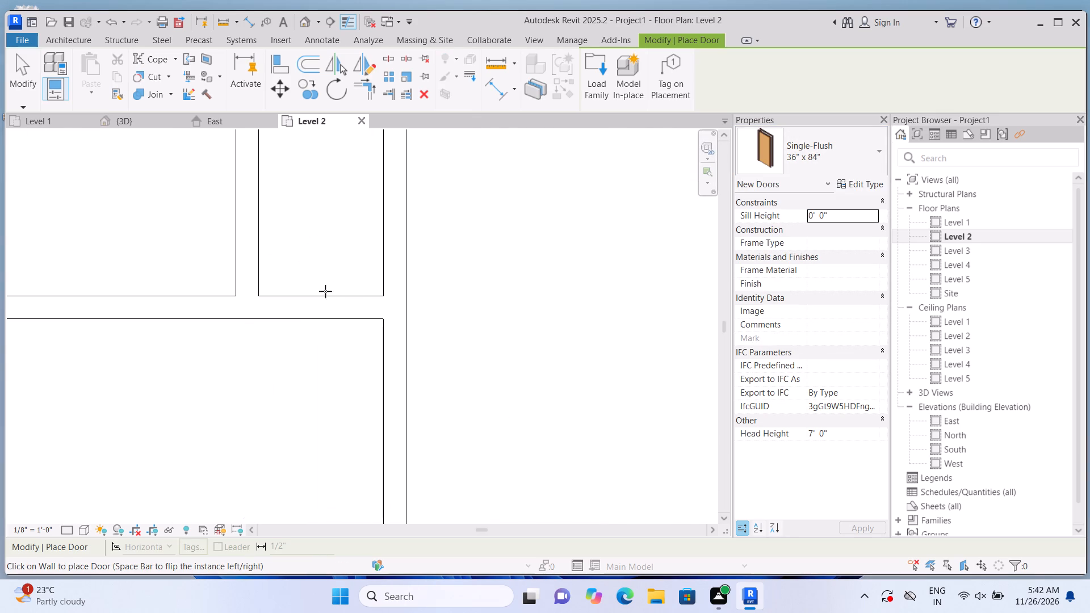
click(325, 295)
Place a 30" x 80" Single-Flush door in the lower-right bedroom's north wall, outside the small room, about 2'-0 3/4" from its partition.
scroll(316, 392, down, 4)
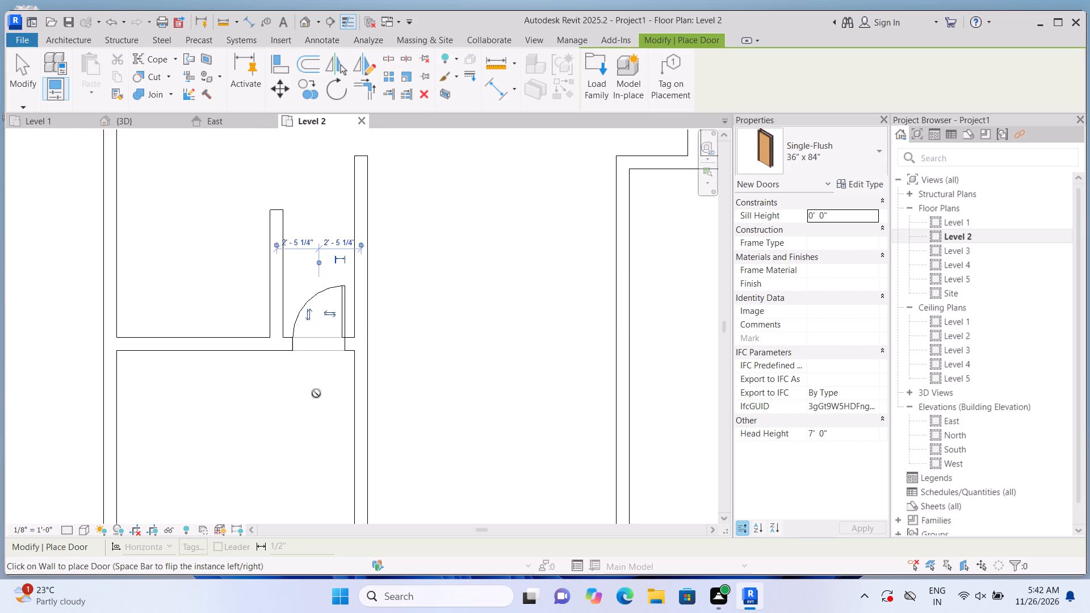
scroll(316, 393, down, 5)
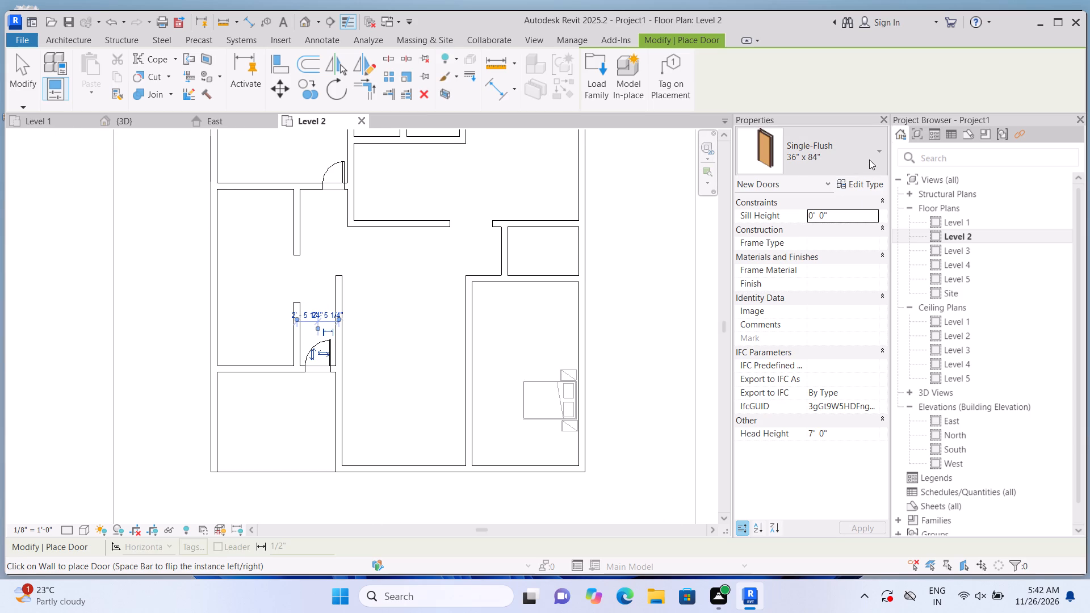
click(869, 159)
scroll(846, 299, up, 4)
click(845, 236)
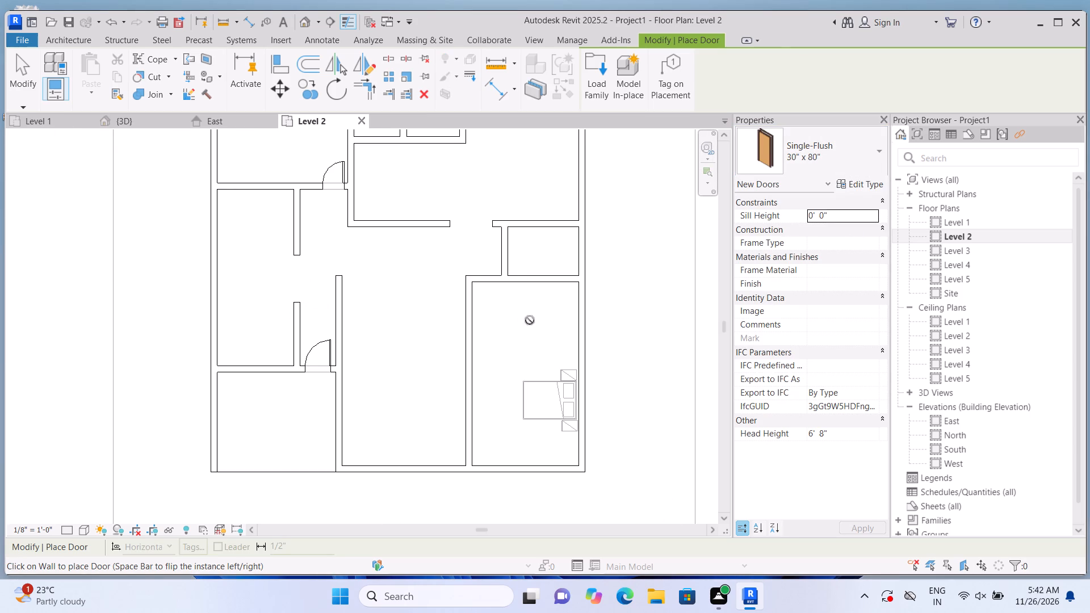
scroll(521, 327, up, 1)
scroll(487, 281, up, 10)
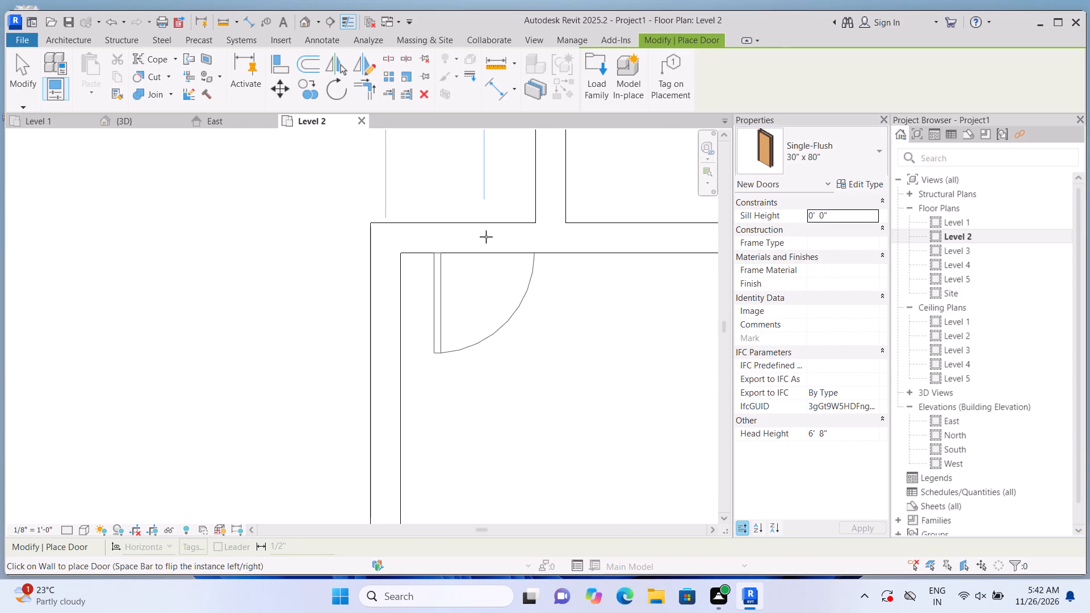
click(467, 233)
Place a flipped 30" x 80" door between the lower-right bedroom and small room, about 2'-6" from the partition, and dismiss the save reminder.
scroll(451, 322, down, 3)
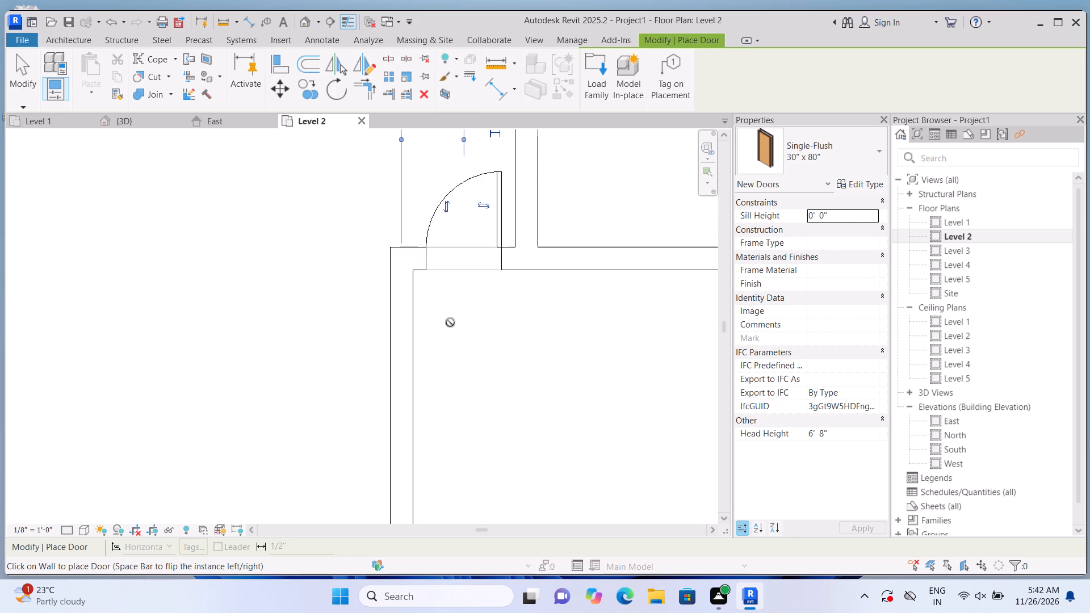
scroll(450, 322, down, 11)
scroll(502, 291, up, 2)
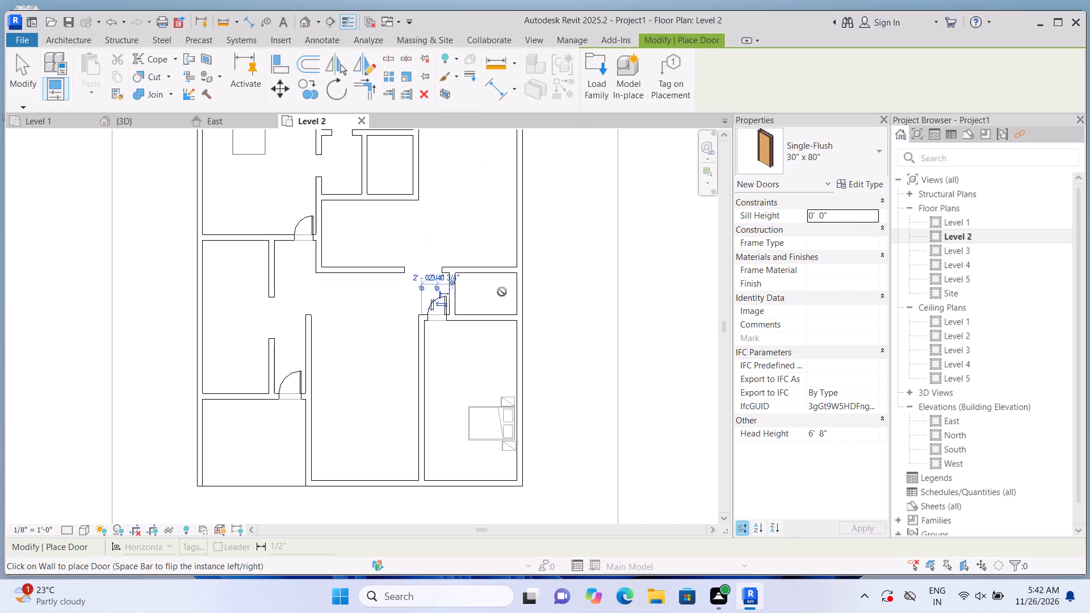
scroll(502, 292, up, 8)
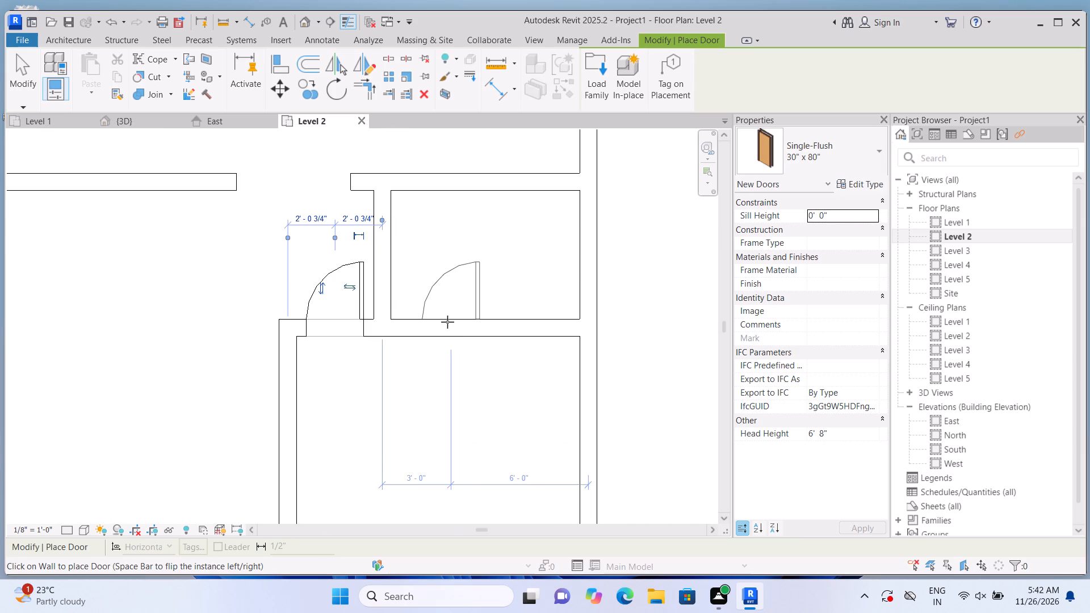
key(space)
click(442, 321)
scroll(449, 393, down, 2)
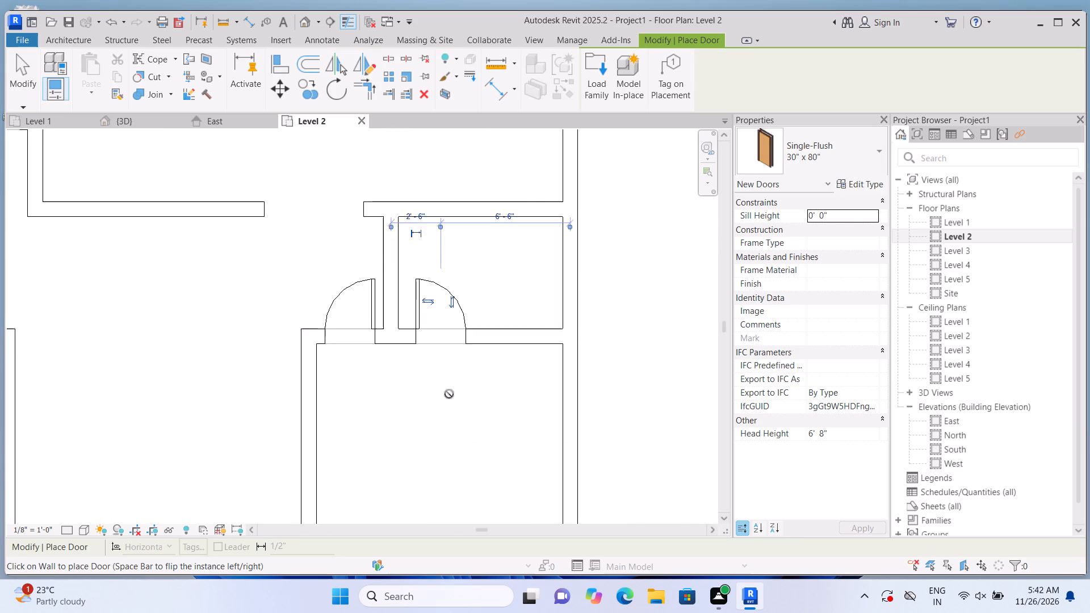
scroll(449, 394, down, 10)
scroll(379, 451, up, 1)
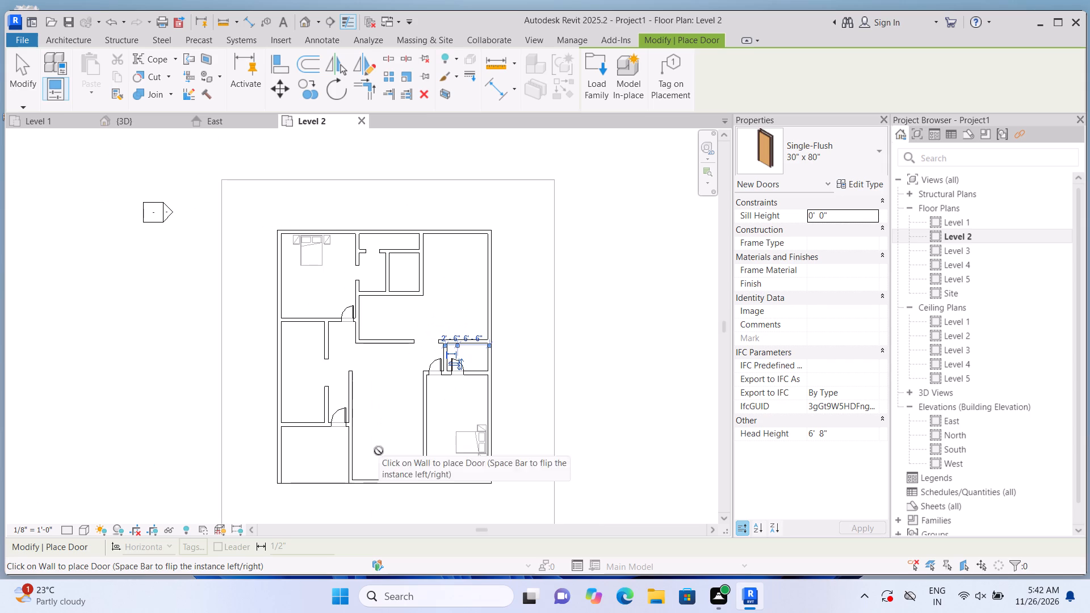
key(Escape)
key(Escape)
scroll(384, 433, up, 1)
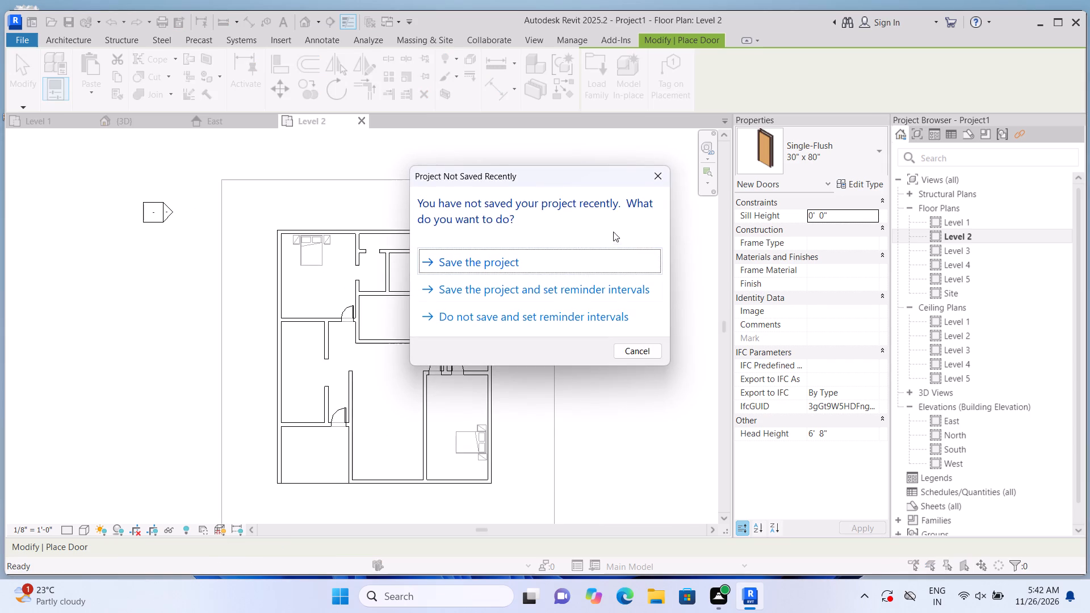
click(651, 176)
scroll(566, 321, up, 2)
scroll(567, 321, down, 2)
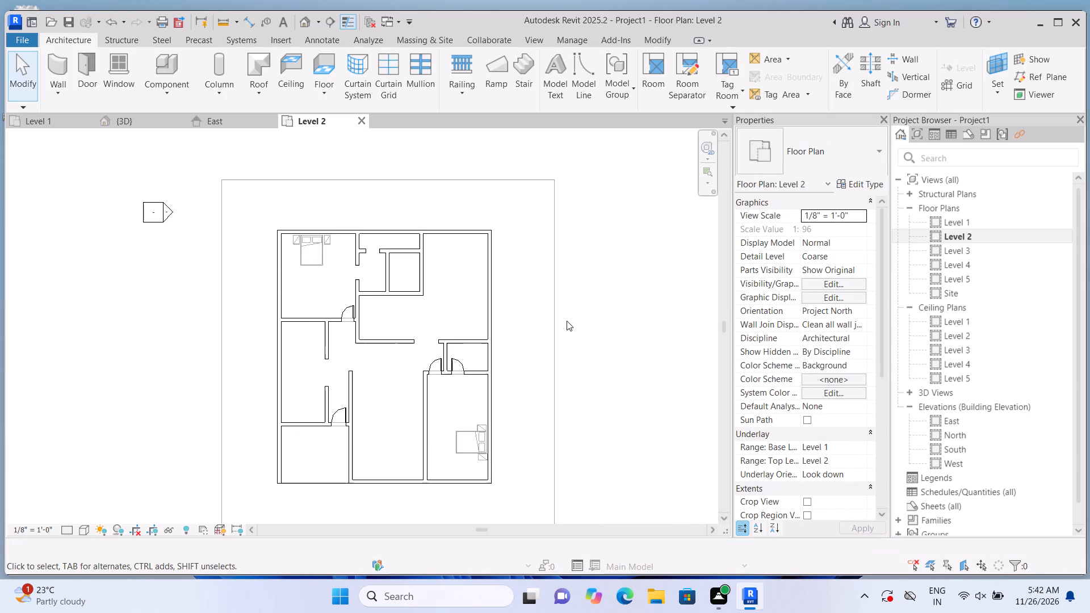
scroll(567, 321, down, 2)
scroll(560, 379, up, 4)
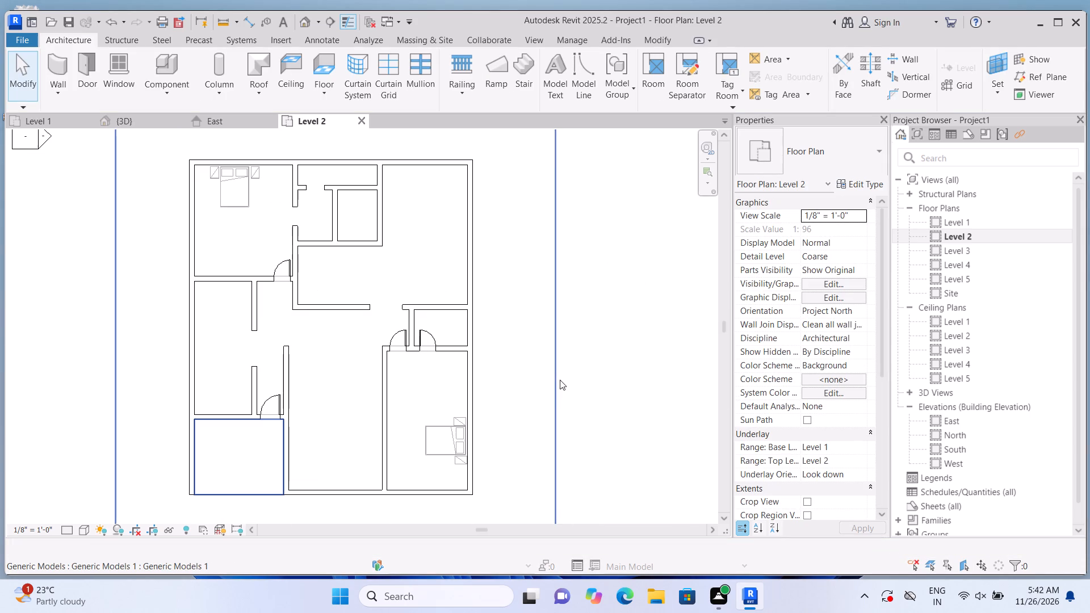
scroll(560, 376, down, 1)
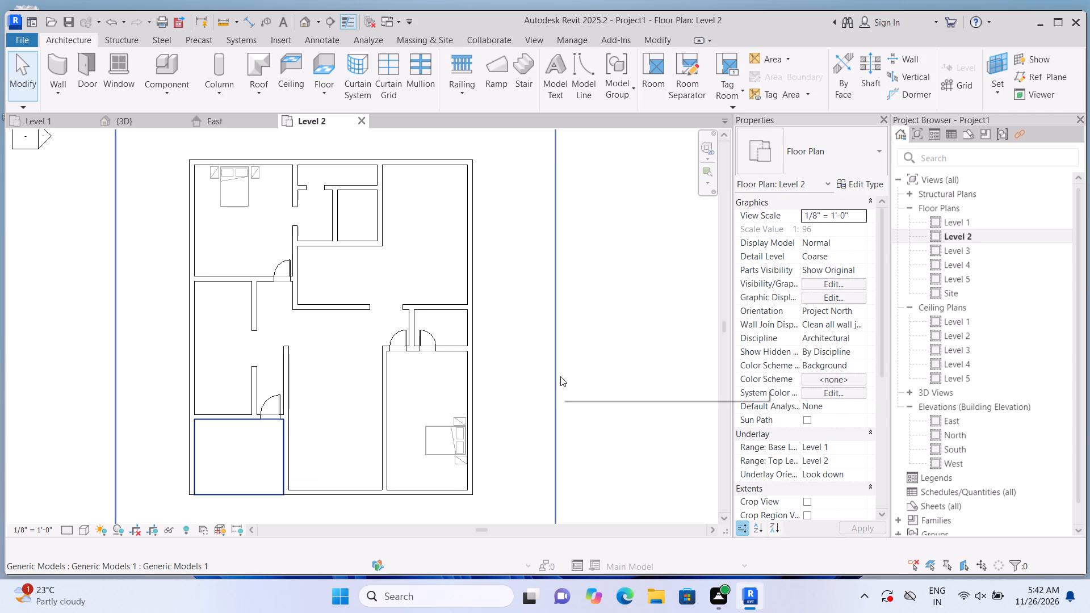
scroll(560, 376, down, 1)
Draw a Curtain Wall 1 segment about 2'-3" long inside the lower-left room's north wall, just west of the door.
scroll(438, 527, up, 5)
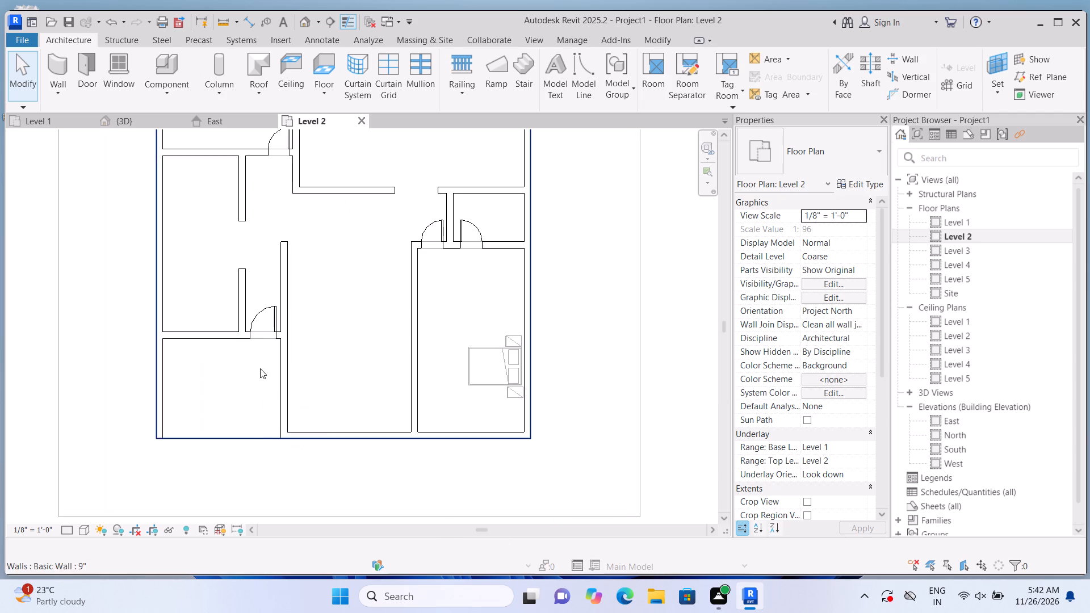
click(60, 71)
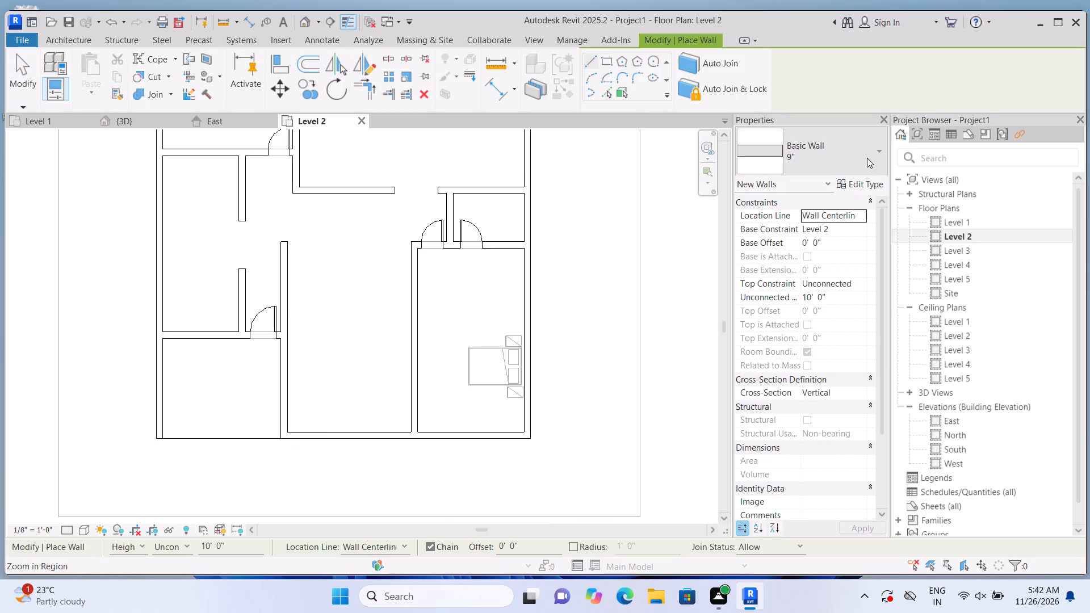
click(867, 158)
scroll(846, 310, up, 3)
scroll(845, 310, down, 10)
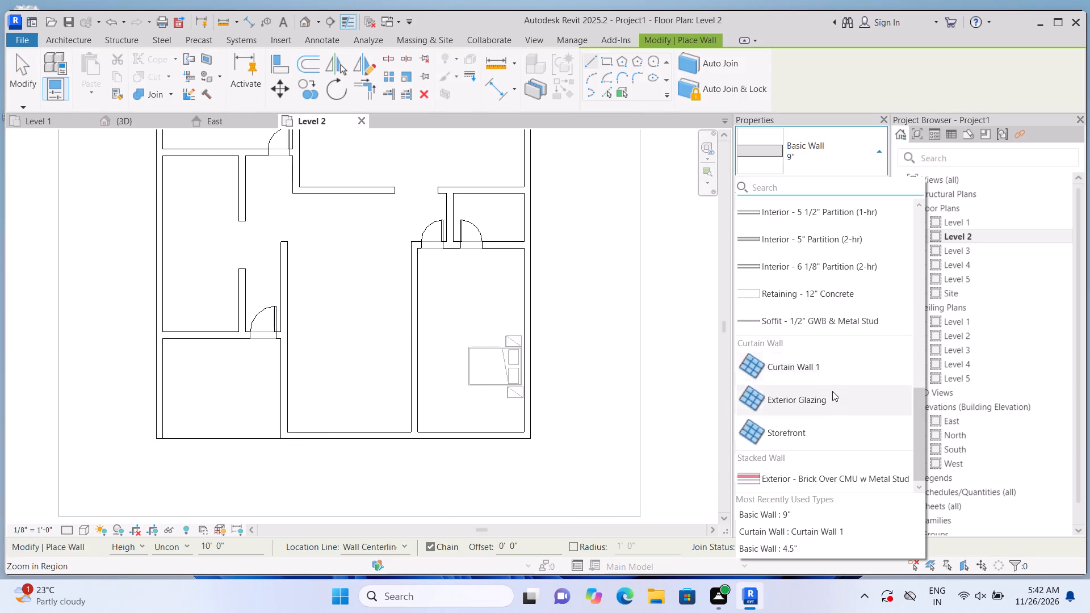
click(827, 372)
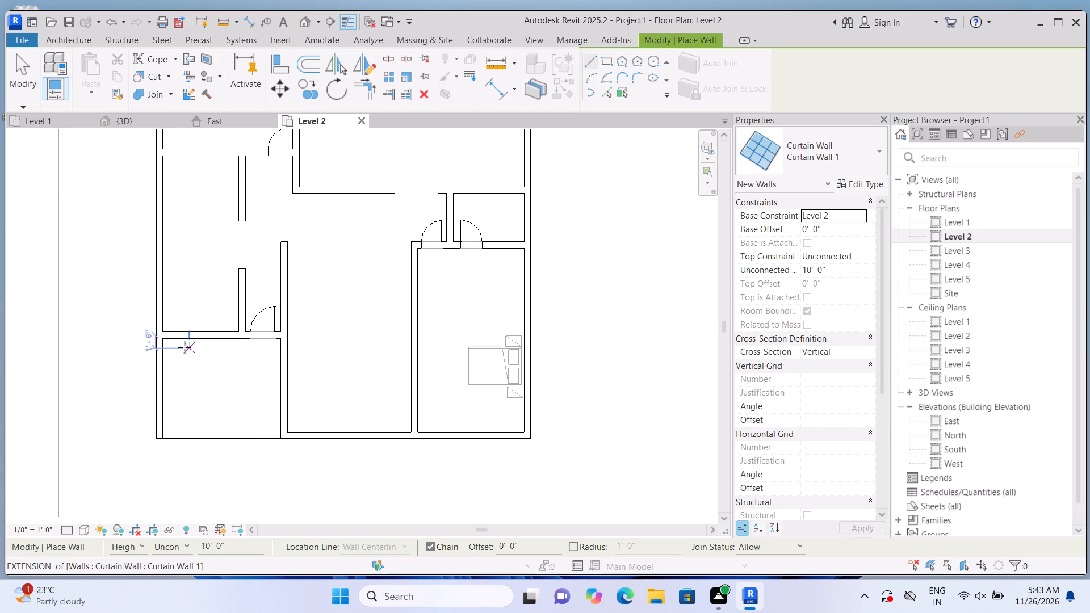
scroll(209, 343, up, 10)
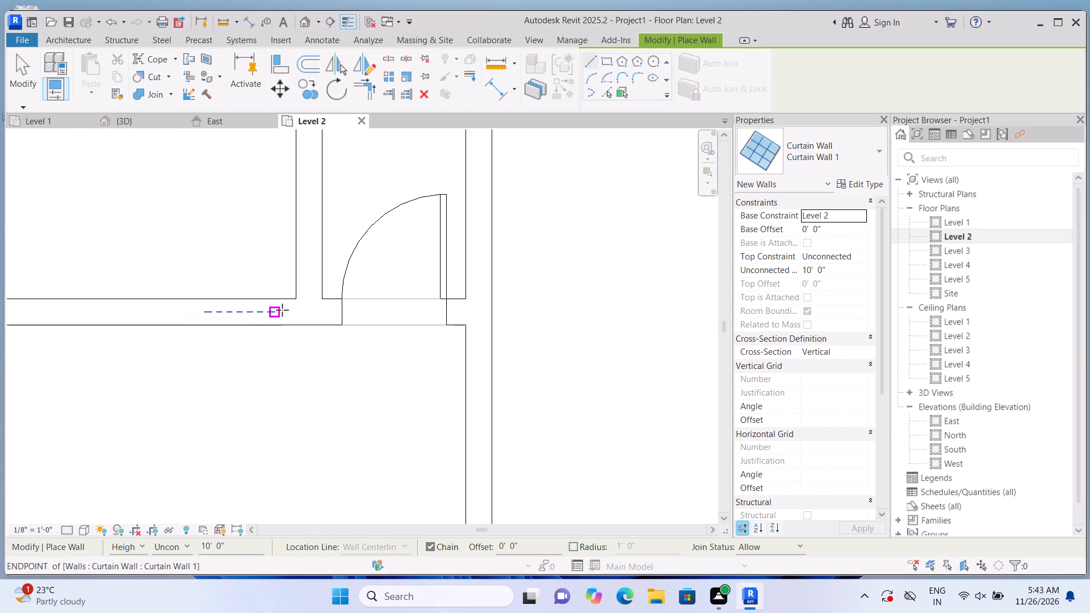
click(284, 309)
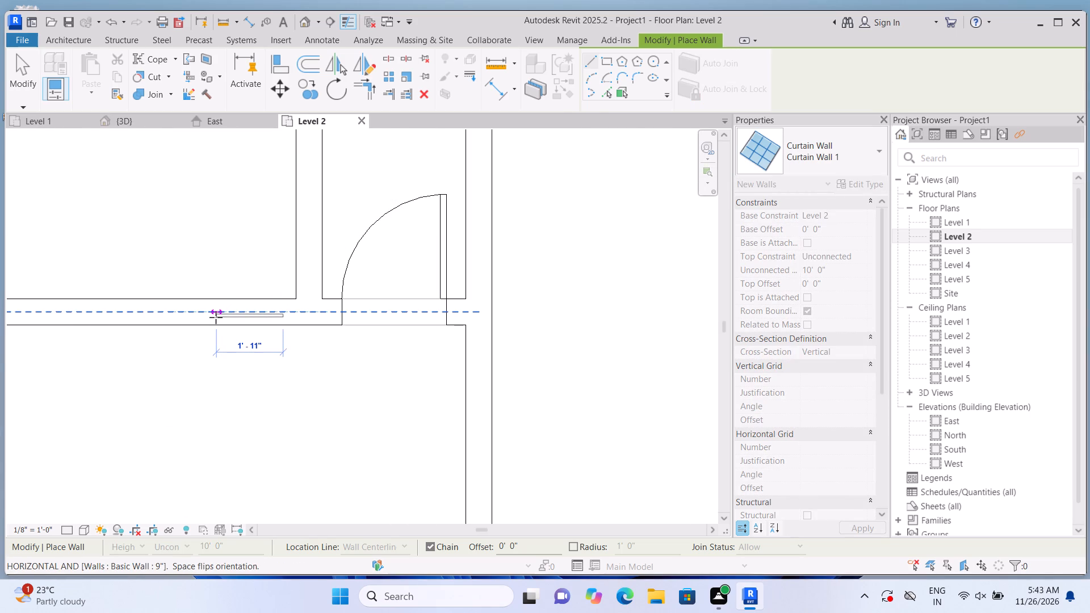
click(210, 318)
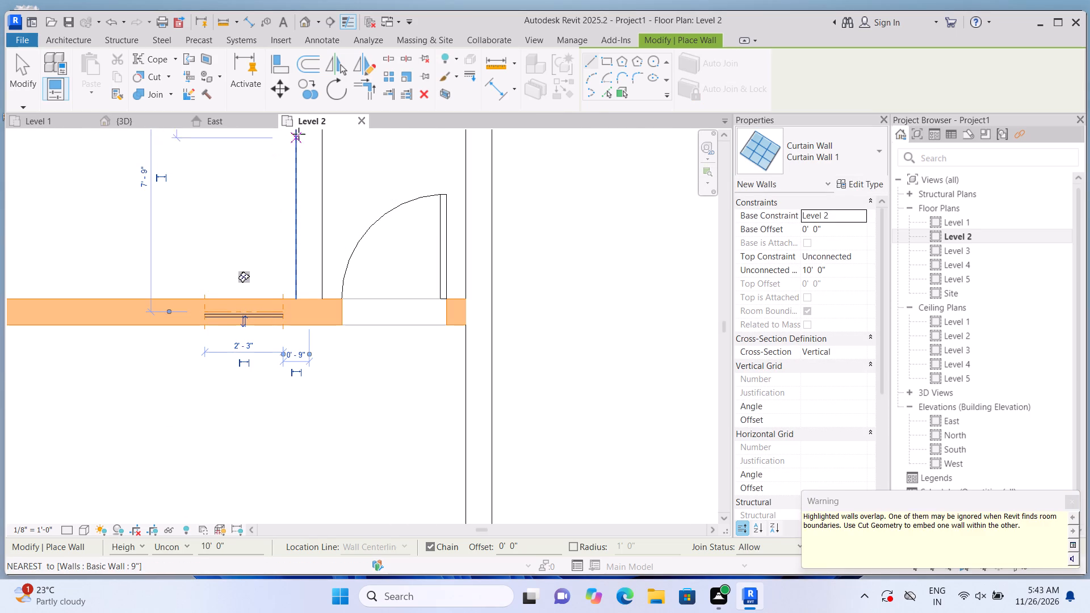
Cut the 9" wall's geometry with the new curtain wall segment so it is embedded in the wall.
click(169, 76)
click(173, 95)
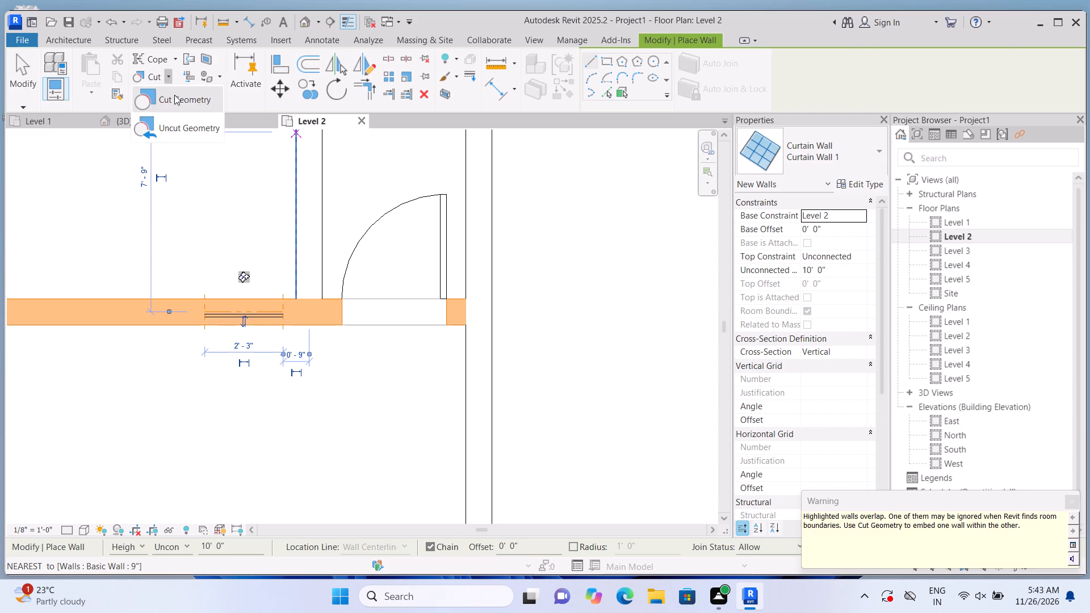
click(175, 318)
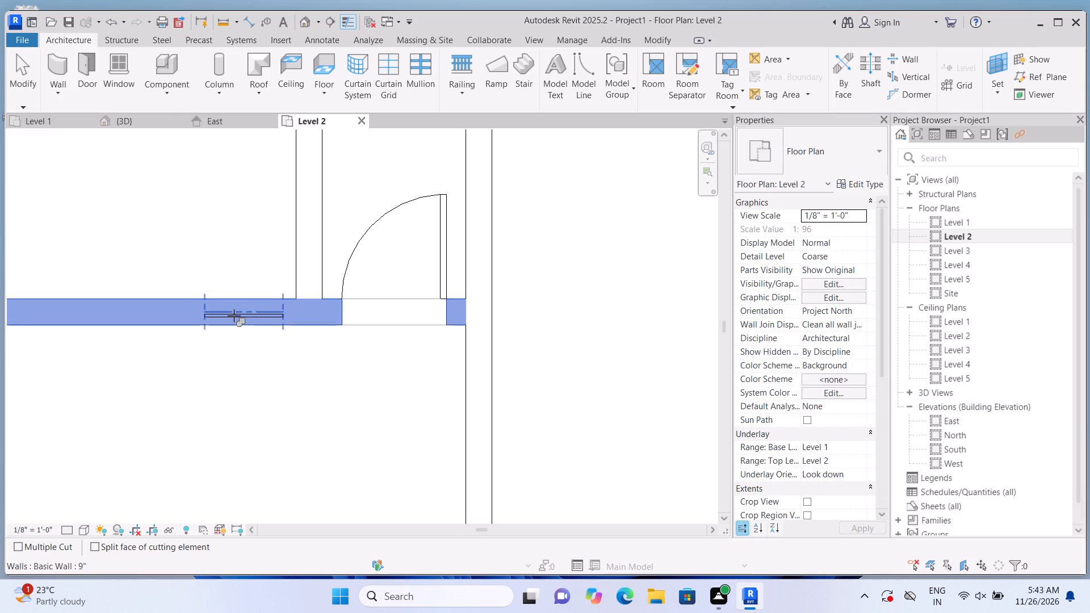
drag(234, 316, 240, 312)
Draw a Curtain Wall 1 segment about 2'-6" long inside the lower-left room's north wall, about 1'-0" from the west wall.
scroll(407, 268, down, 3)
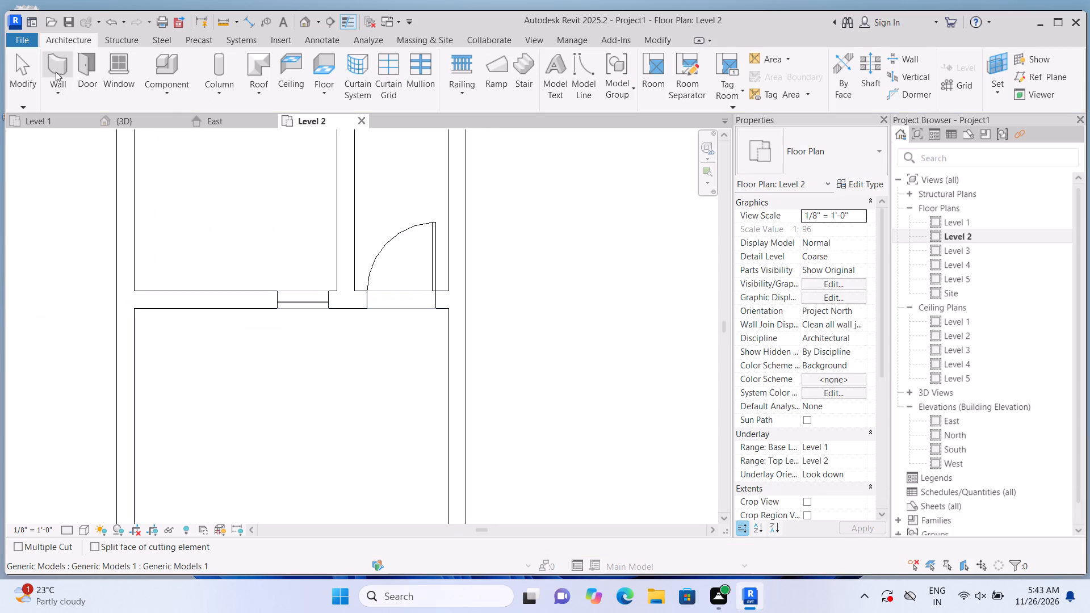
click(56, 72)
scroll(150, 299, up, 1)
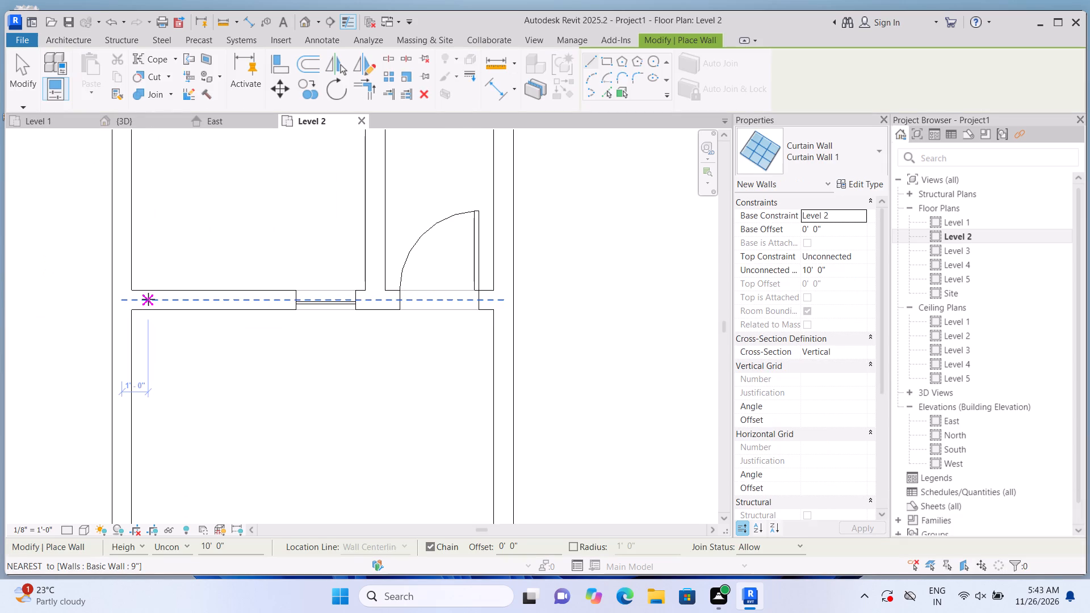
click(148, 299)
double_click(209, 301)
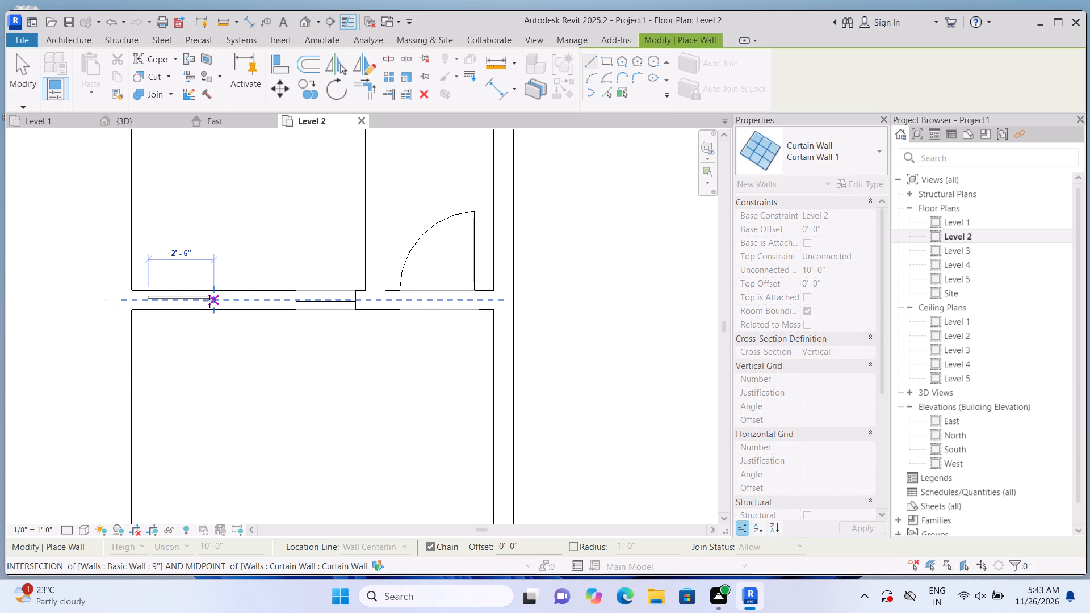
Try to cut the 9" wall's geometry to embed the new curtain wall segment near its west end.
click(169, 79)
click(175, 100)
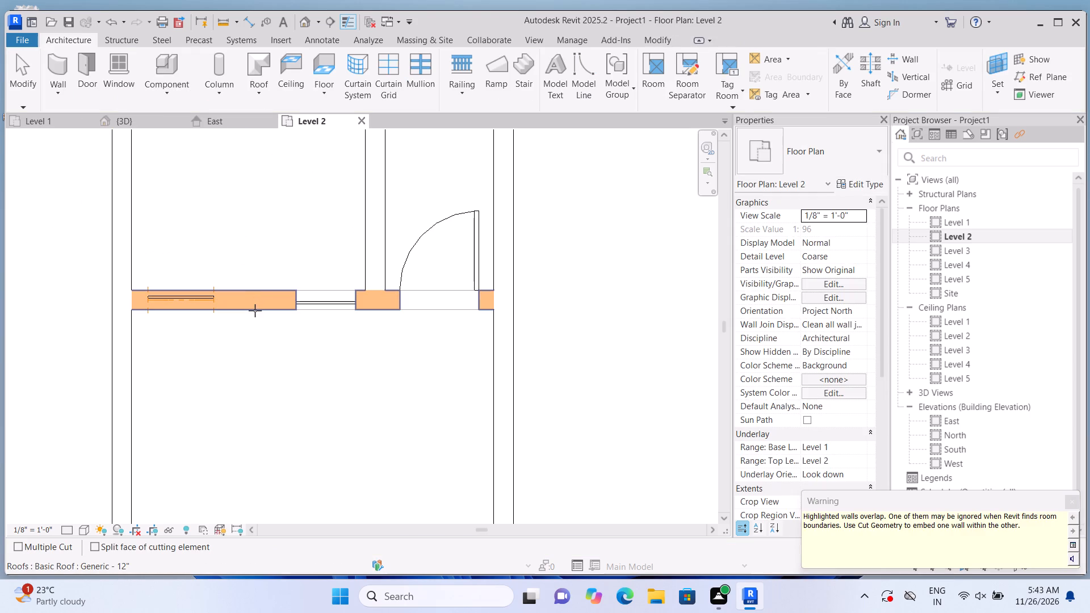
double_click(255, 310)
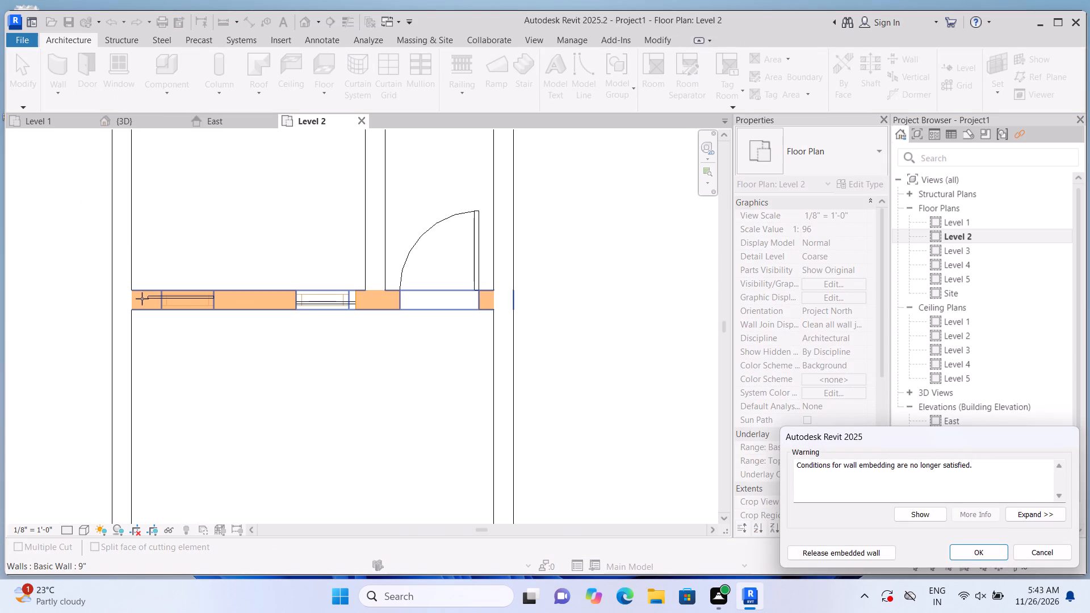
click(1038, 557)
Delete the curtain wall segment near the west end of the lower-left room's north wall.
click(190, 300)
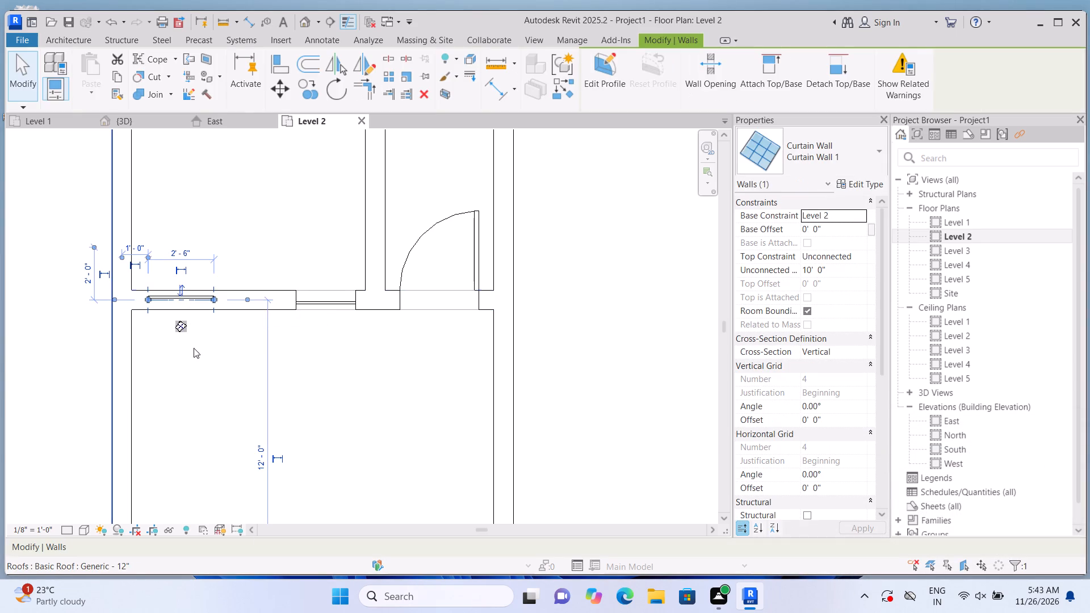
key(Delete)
Draw a shorter Curtain Wall 1 segment, about 2'-1" long, inside the lower-left room's north wall, about 1'-0" from the west wall.
click(65, 71)
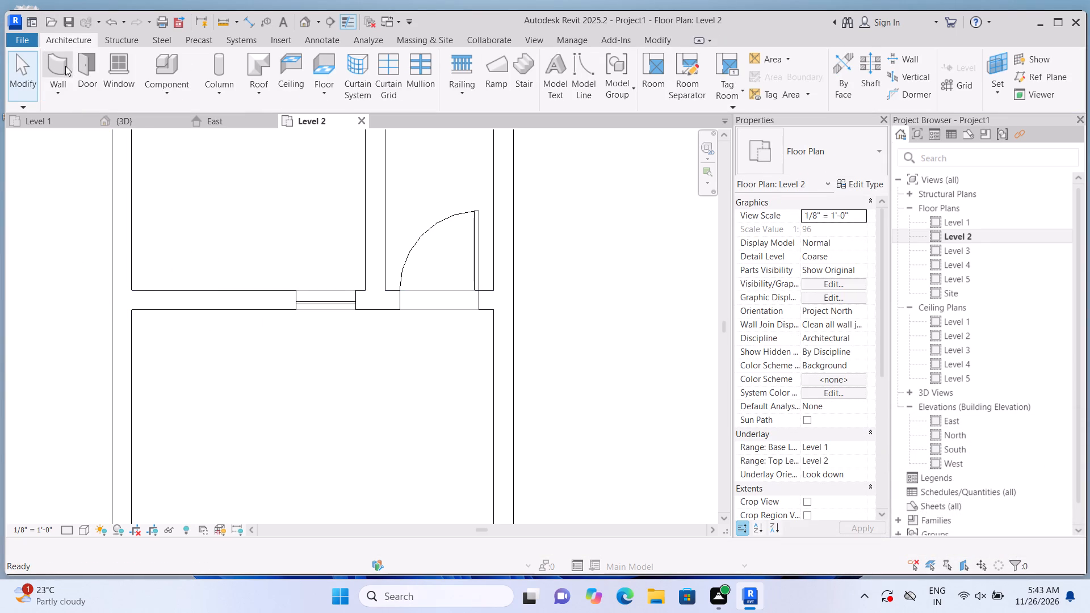
click(148, 299)
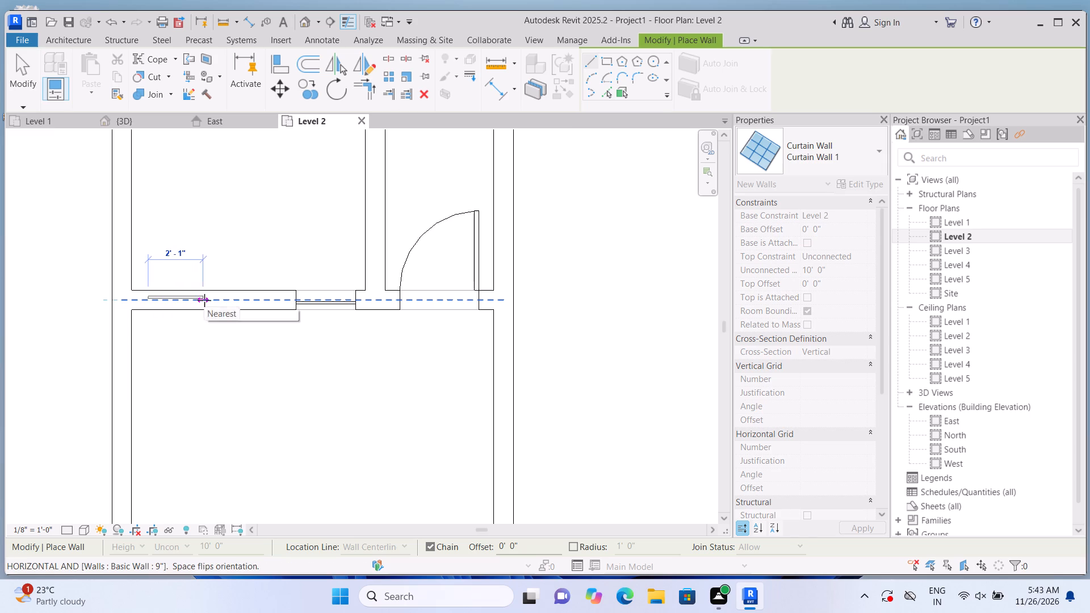
click(204, 300)
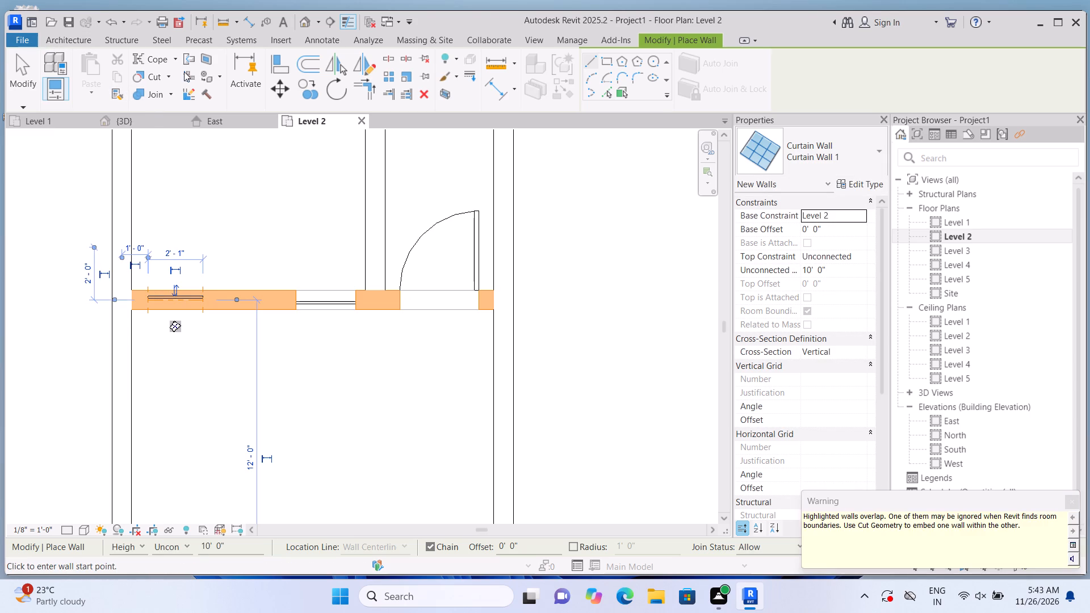
Cut the 9" wall's geometry with the western curtain wall segment so it is embedded in the wall.
click(168, 79)
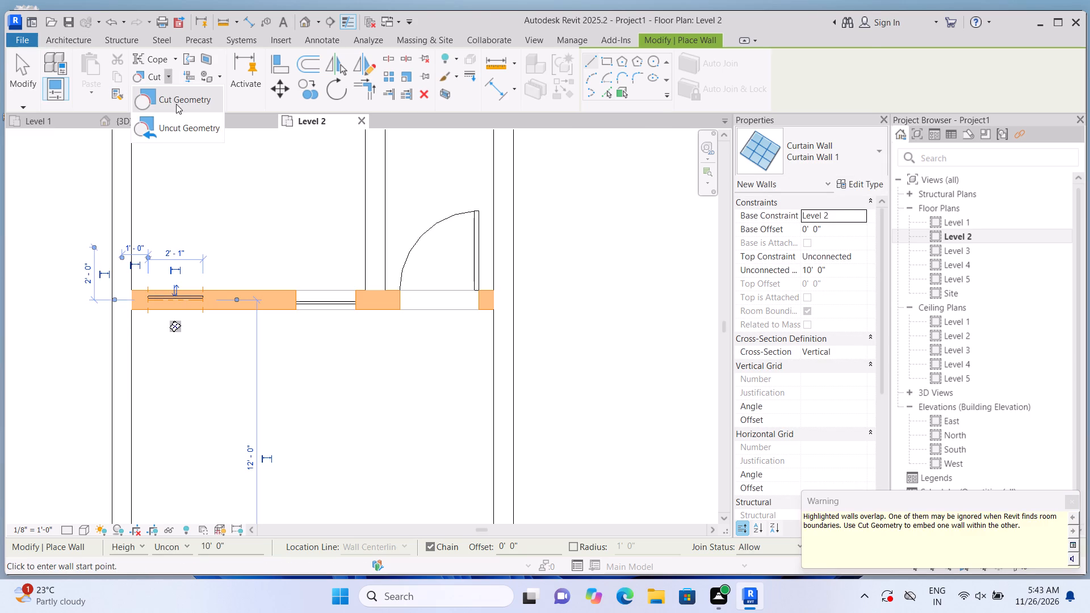
click(176, 104)
click(235, 306)
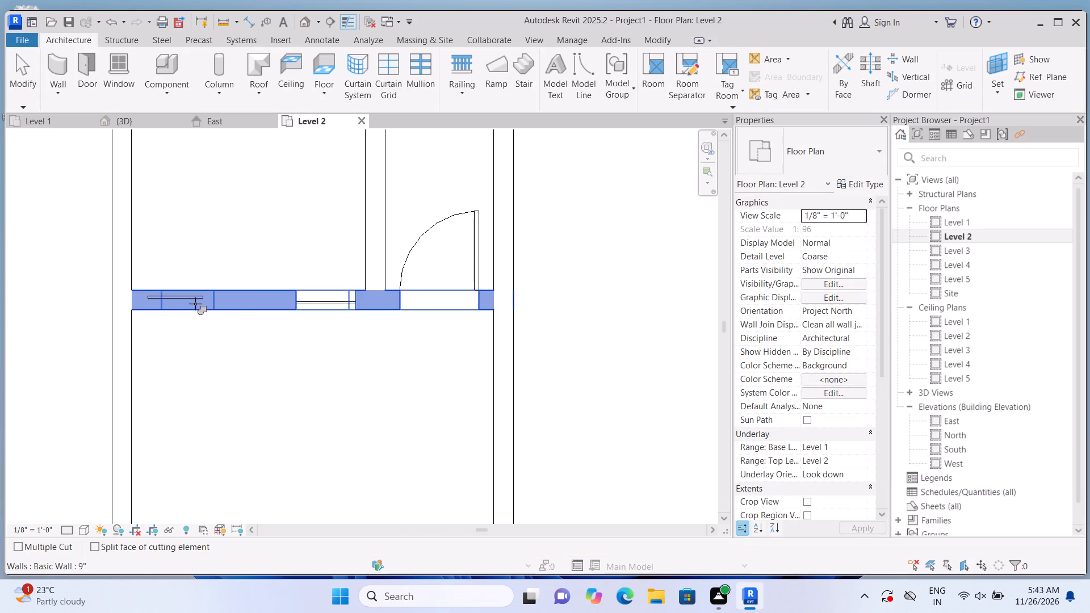
click(194, 303)
Inspect the Level 2 doors and embedded glazing from the front in the default 3D view.
scroll(207, 293, down, 3)
scroll(211, 248, down, 2)
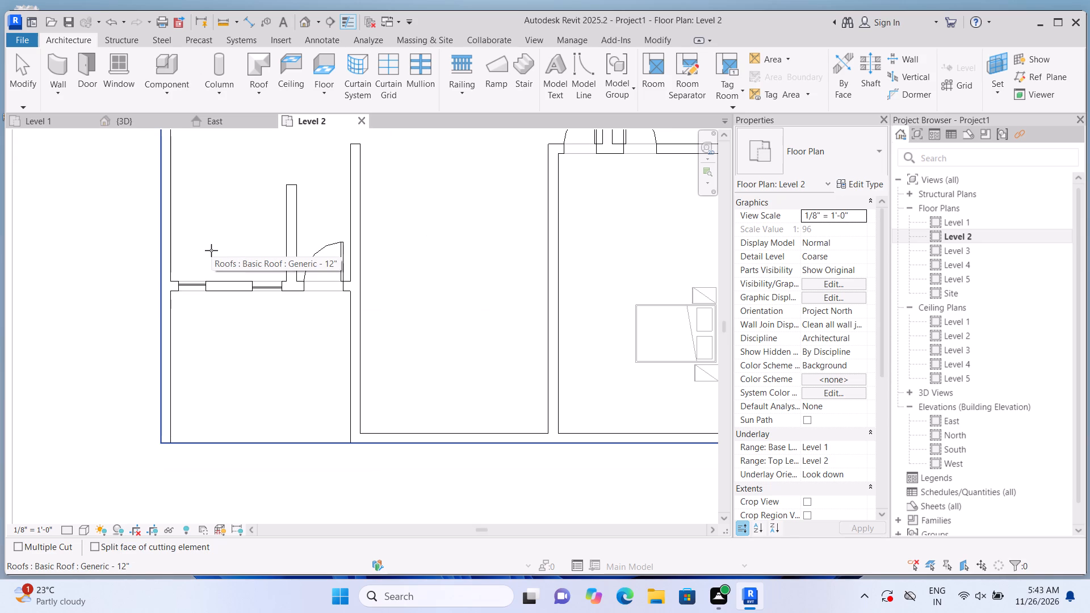
scroll(211, 250, up, 2)
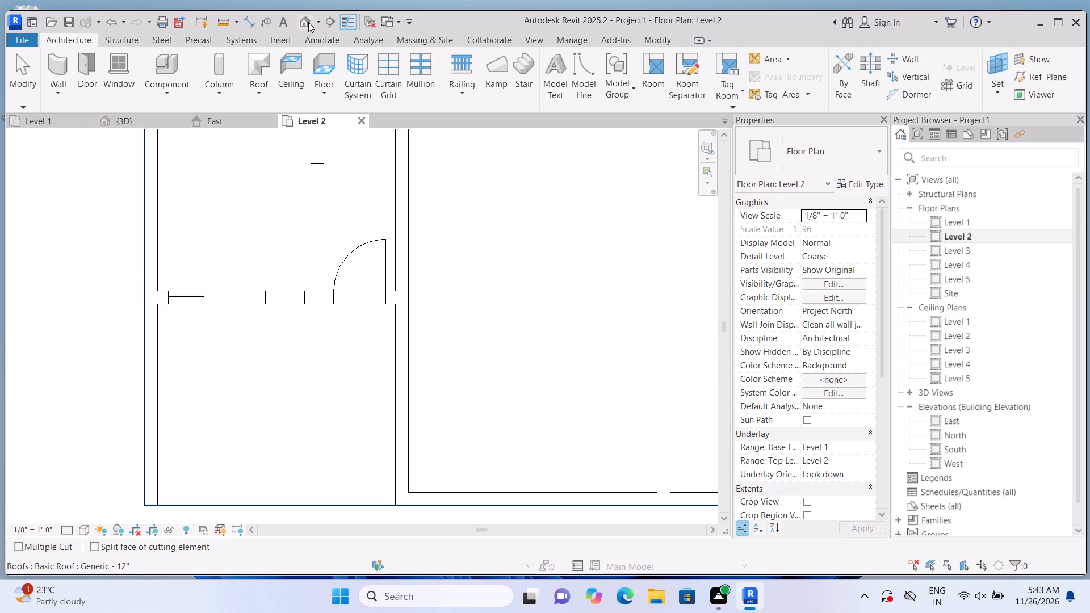
click(307, 22)
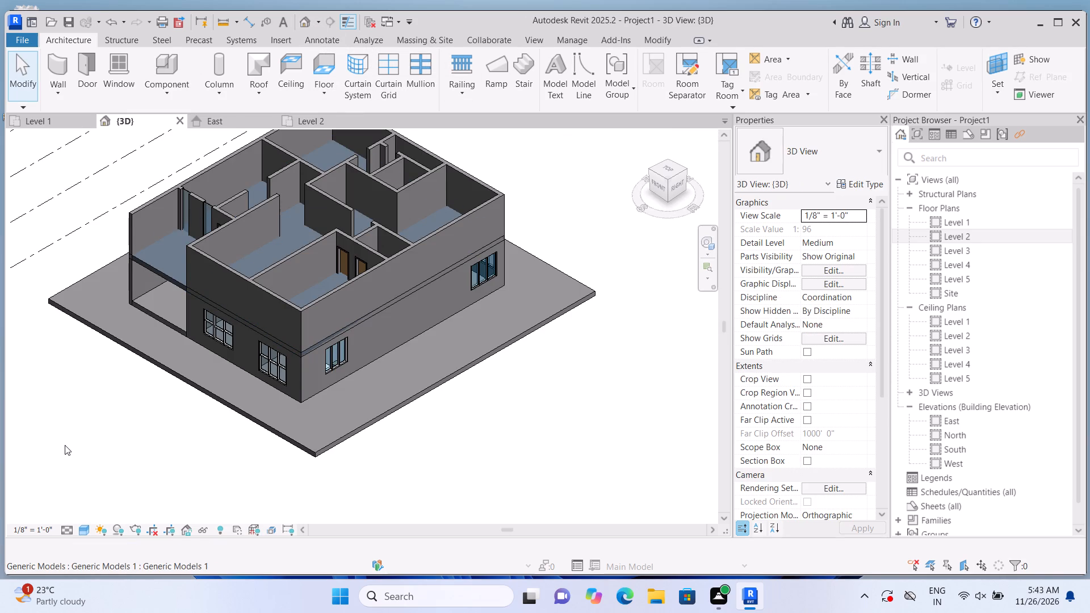
middle_drag(65, 444, 183, 412)
scroll(177, 417, up, 2)
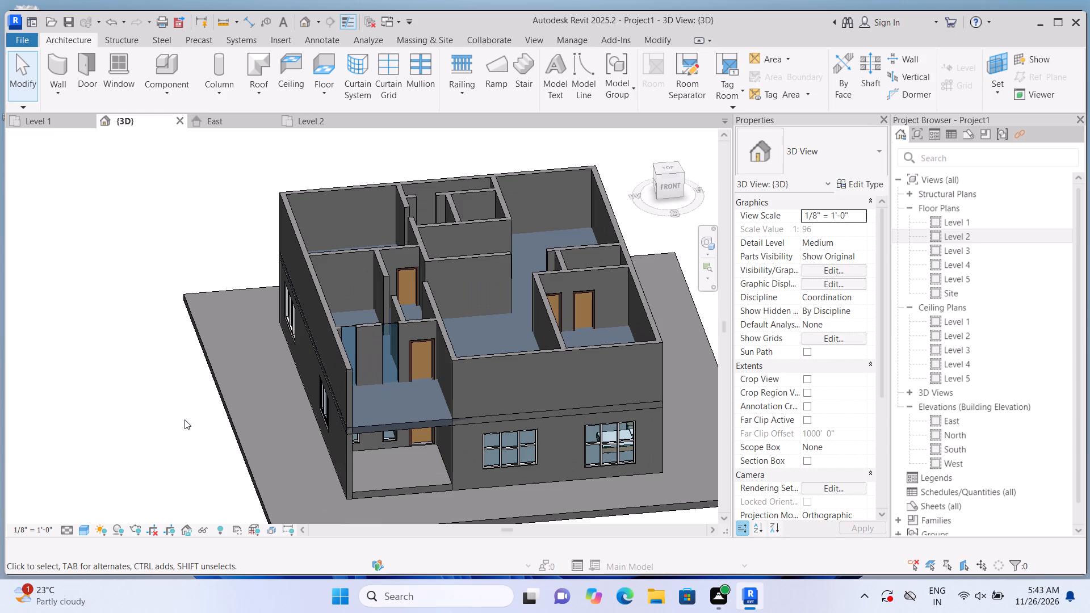
On the Level 2 plan, draw a Curtain Wall 1 segment about 7'-6" long in the middle room's south wall, about 3'-10 1/2" from its west partition.
double_click(936, 237)
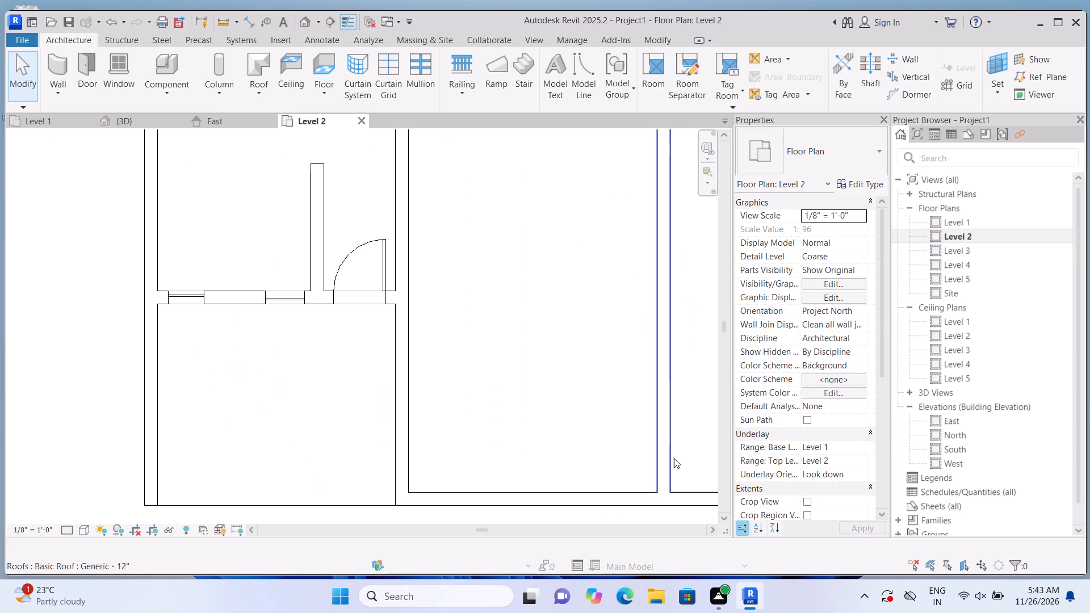
scroll(569, 450, down, 10)
middle_drag(558, 405, 409, 405)
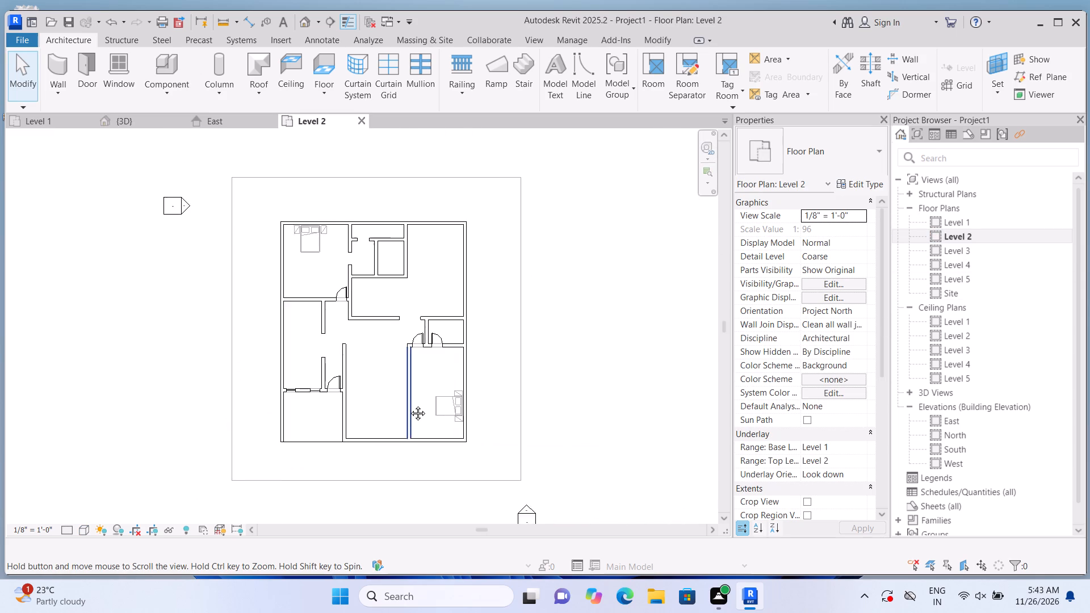
middle_drag(409, 405, 443, 342)
scroll(419, 349, up, 2)
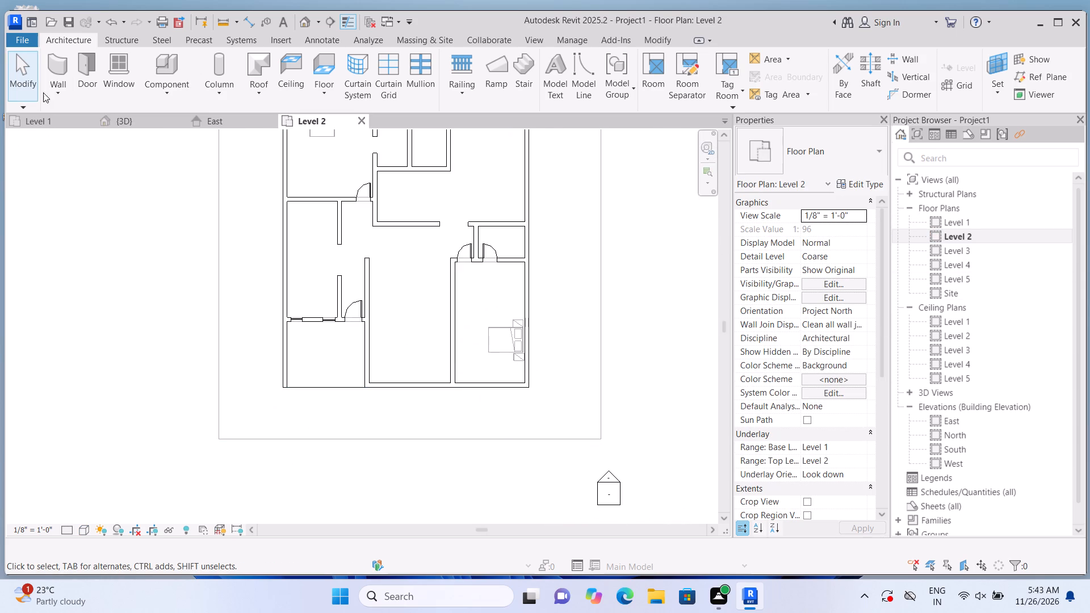
click(59, 64)
scroll(400, 381, up, 3)
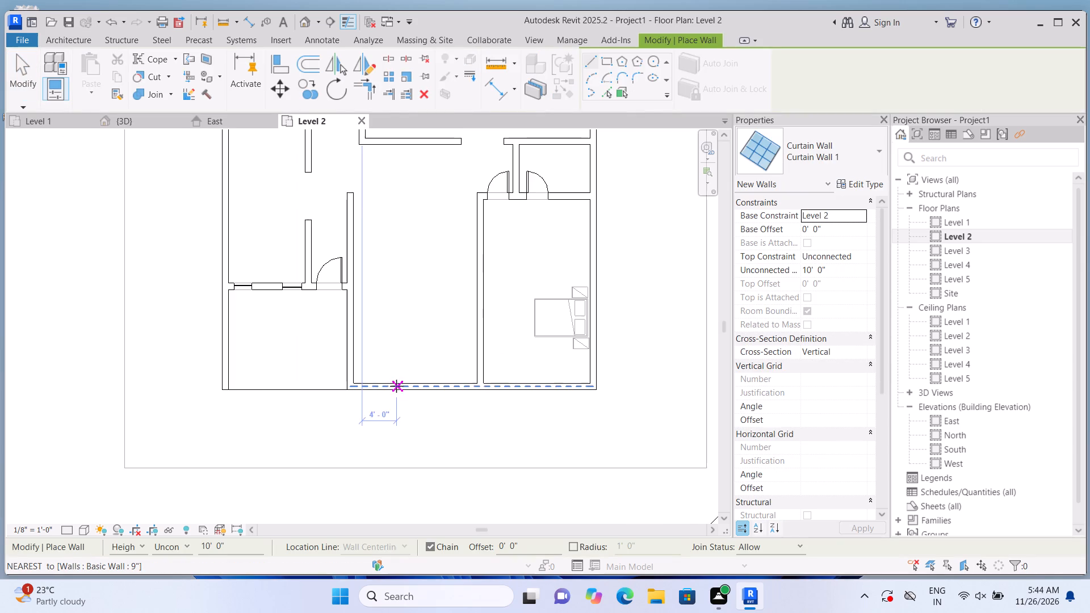
click(388, 388)
scroll(388, 388, up, 1)
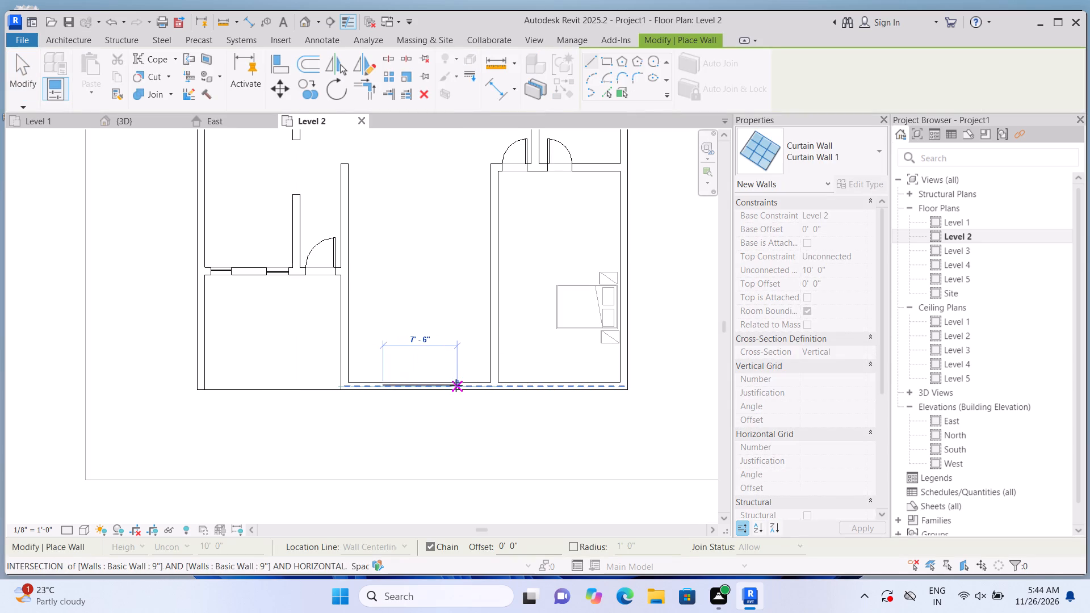
click(456, 385)
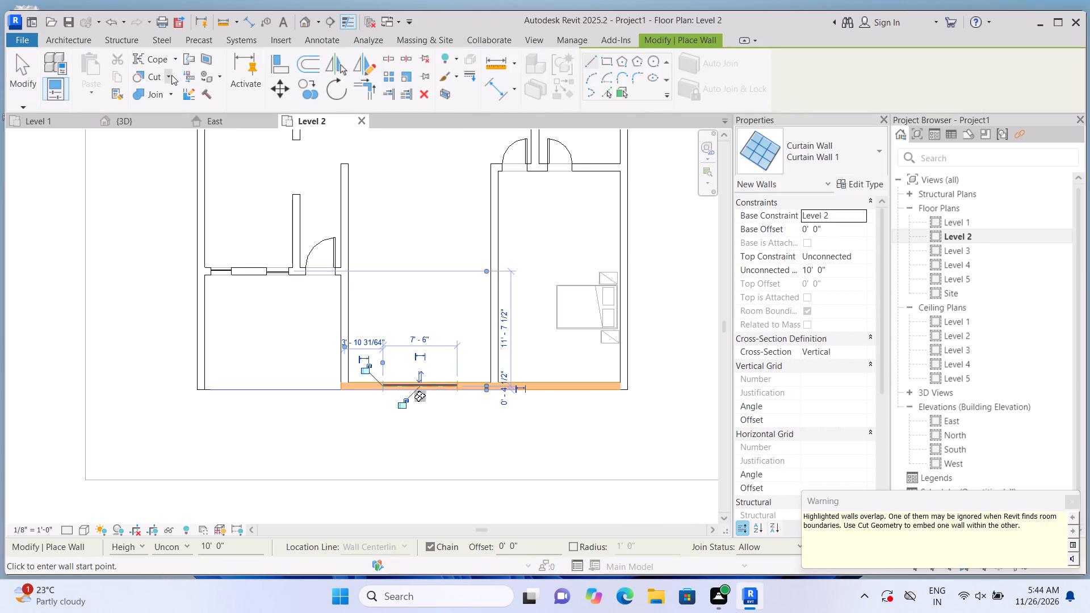
Cut the 9" south wall's geometry with the middle room's curtain wall segment to embed it.
click(172, 75)
click(175, 101)
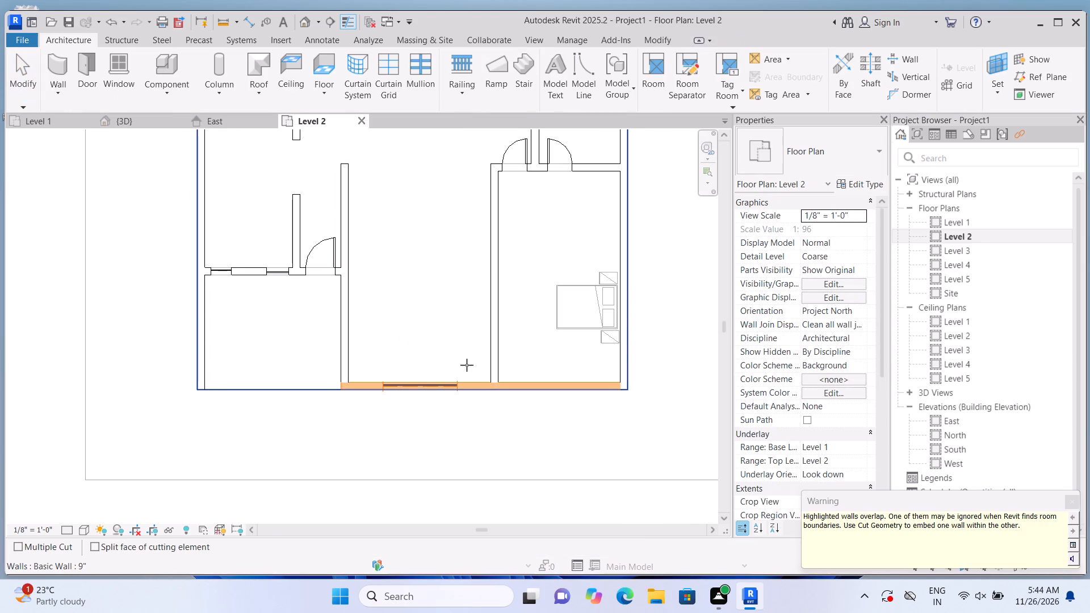
click(471, 388)
click(436, 383)
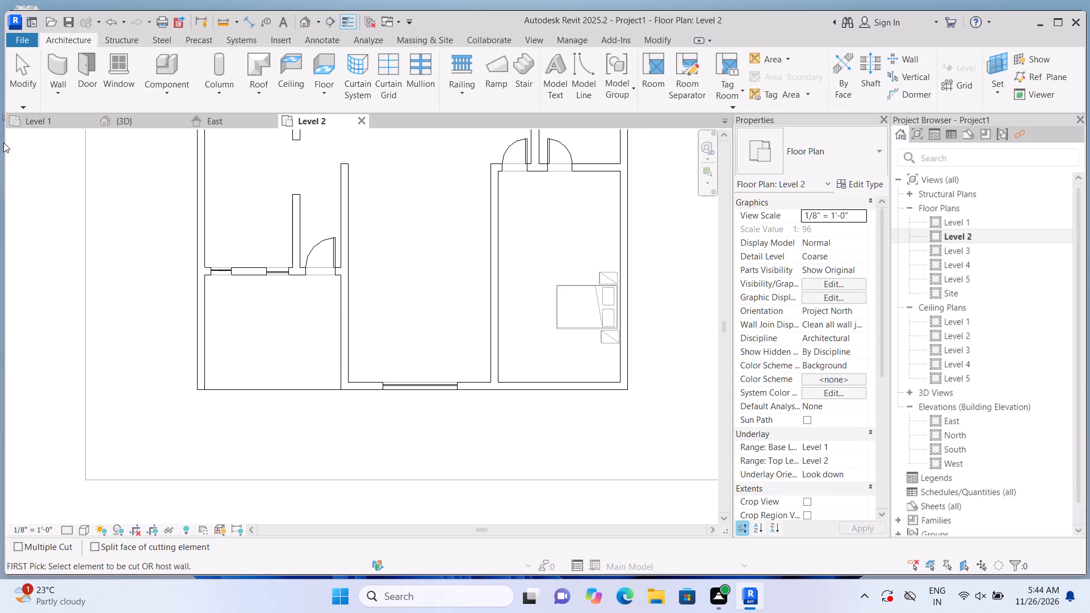
Draw a Curtain Wall 1 segment about 7'-0" long in the lower-right bedroom's south wall, about 3'-7 1/2" from its west partition.
click(53, 58)
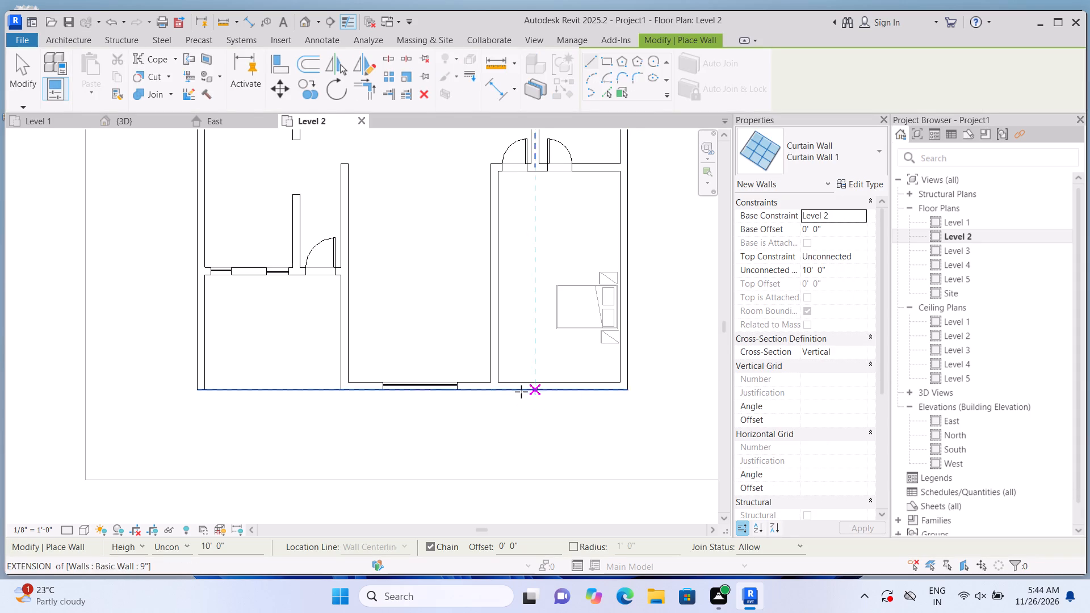
click(529, 387)
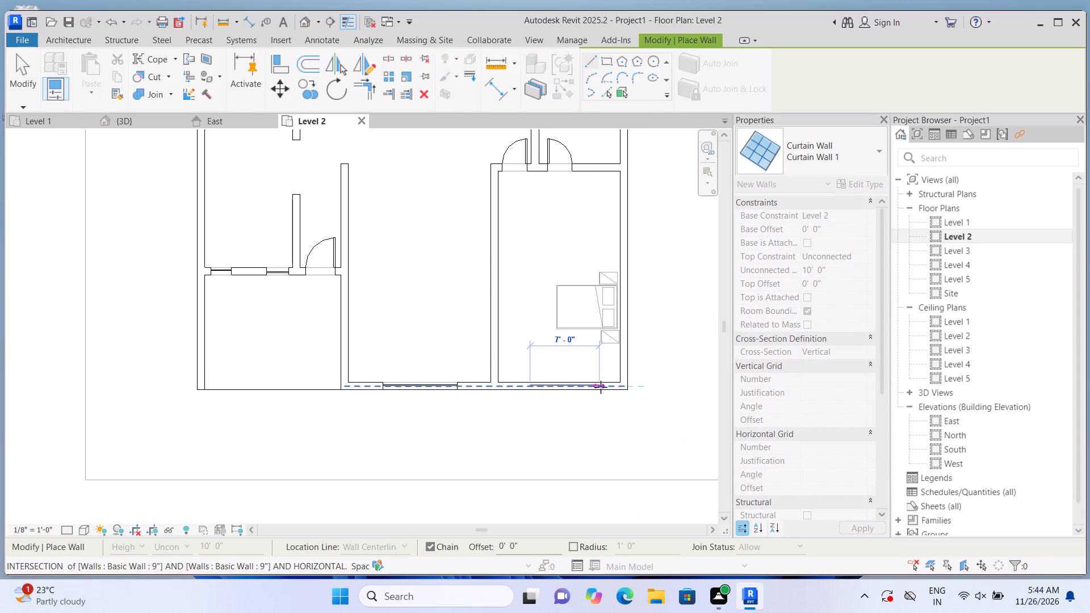
click(601, 387)
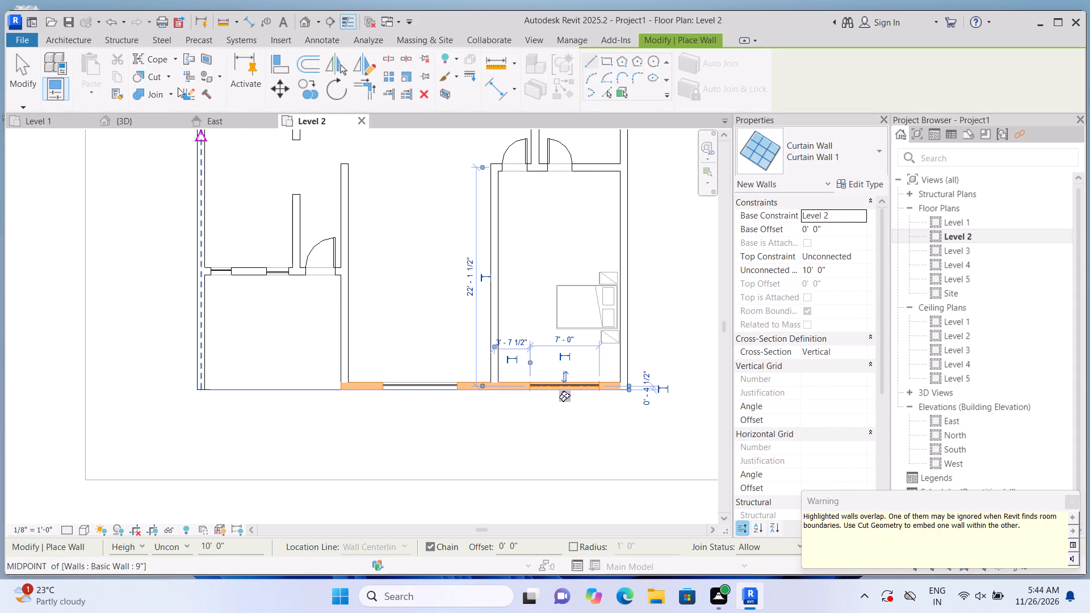
Cut the 9" south wall's geometry with the bedroom's curtain wall segment to embed it.
click(171, 76)
click(174, 93)
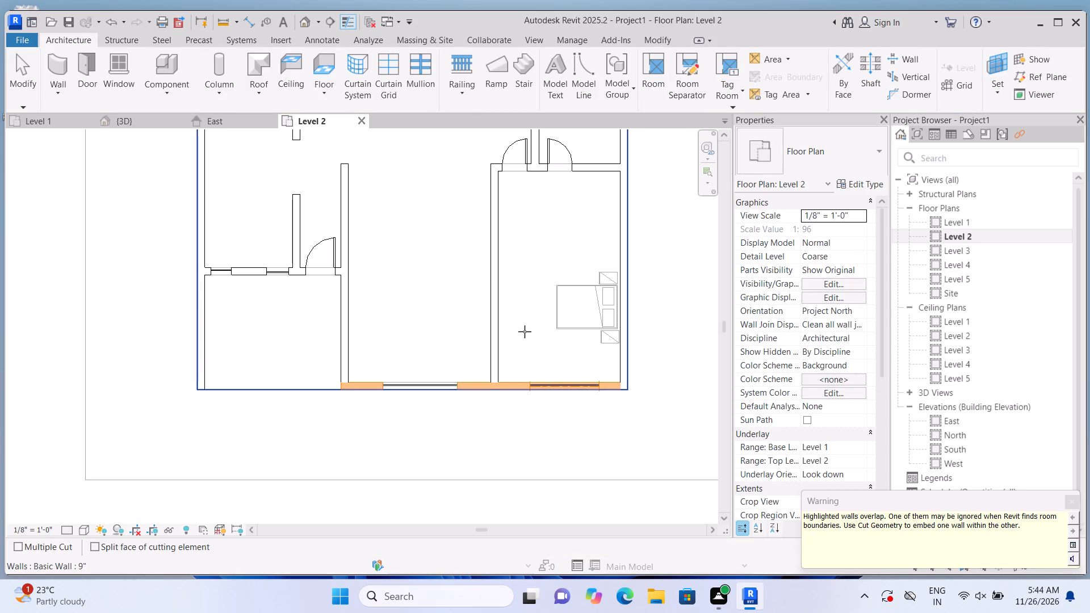
click(519, 391)
click(554, 390)
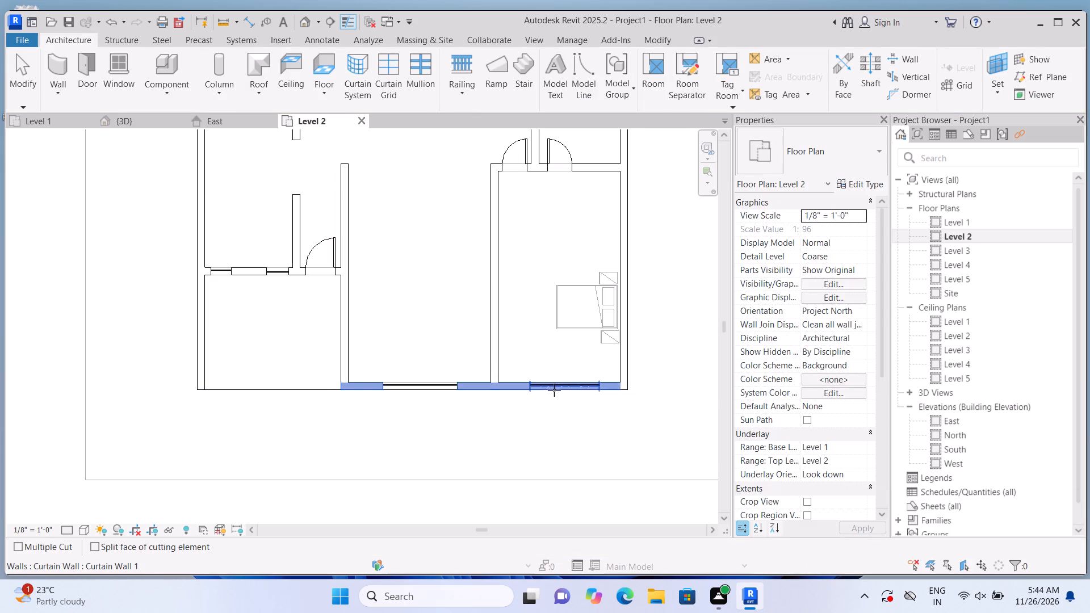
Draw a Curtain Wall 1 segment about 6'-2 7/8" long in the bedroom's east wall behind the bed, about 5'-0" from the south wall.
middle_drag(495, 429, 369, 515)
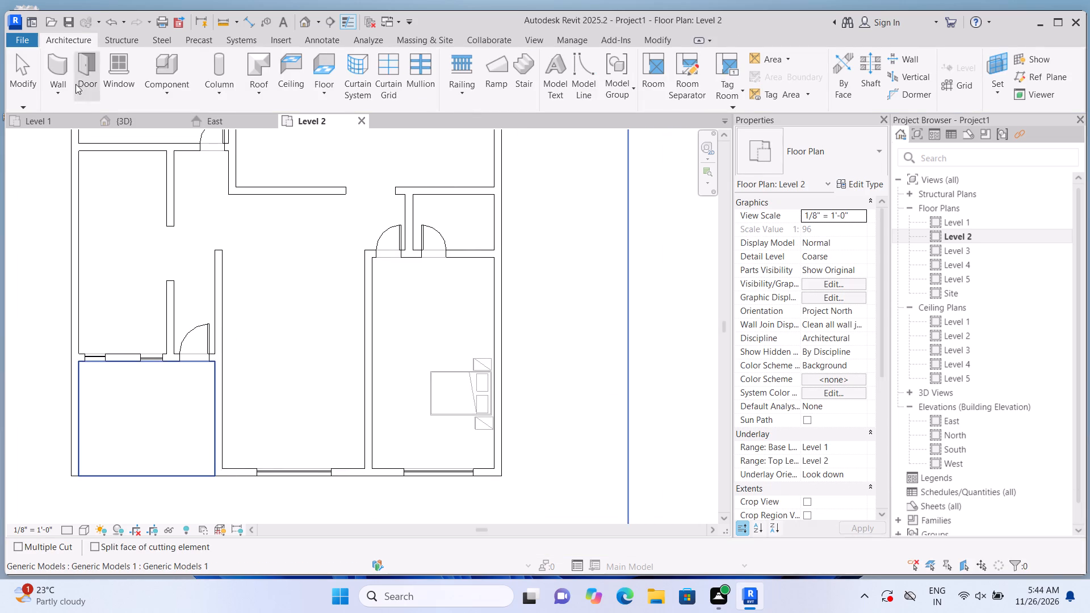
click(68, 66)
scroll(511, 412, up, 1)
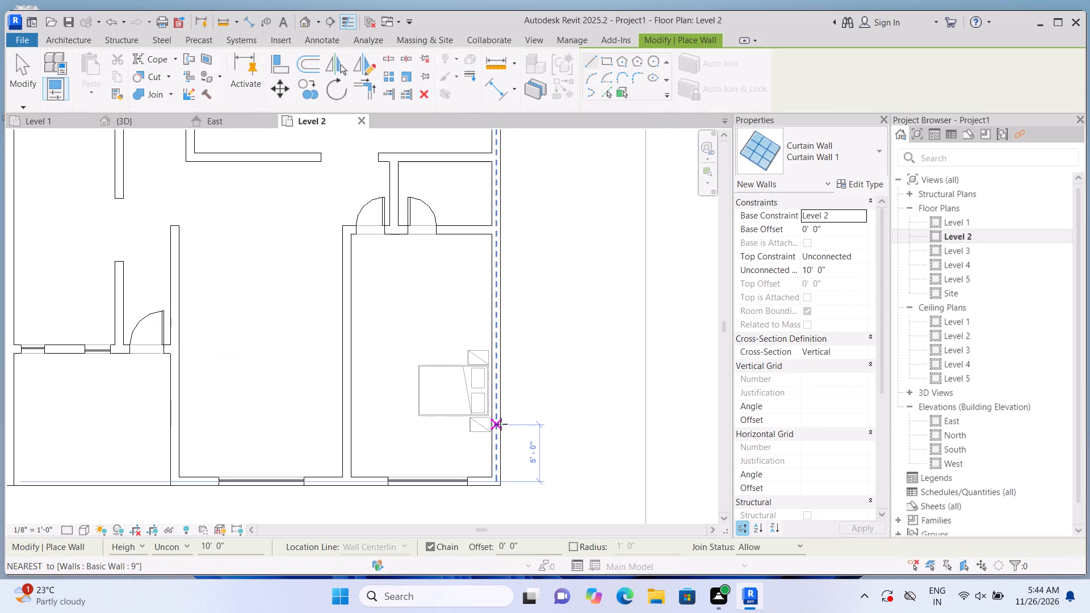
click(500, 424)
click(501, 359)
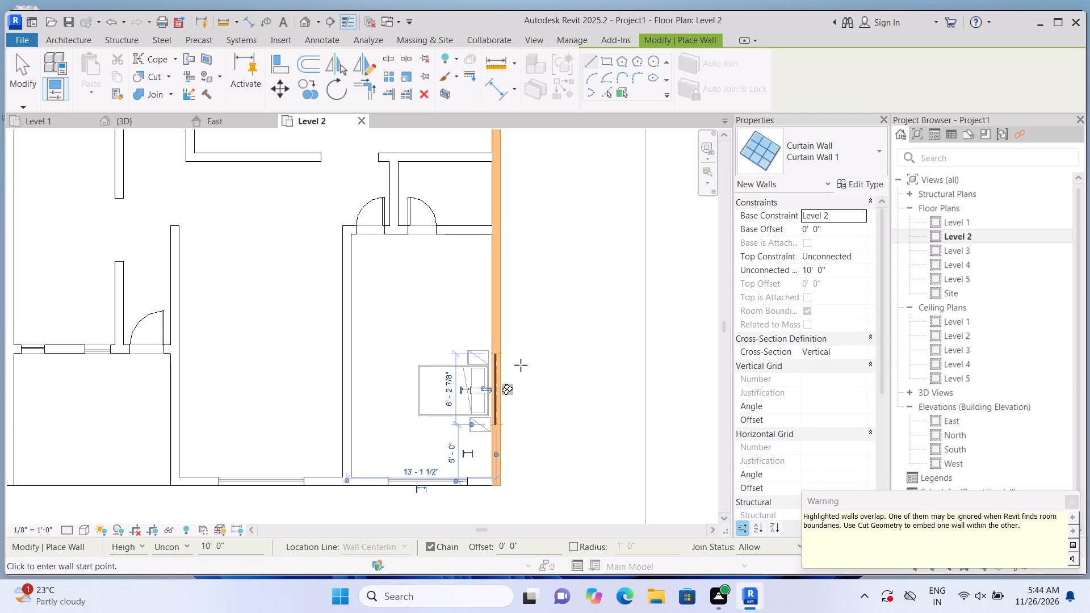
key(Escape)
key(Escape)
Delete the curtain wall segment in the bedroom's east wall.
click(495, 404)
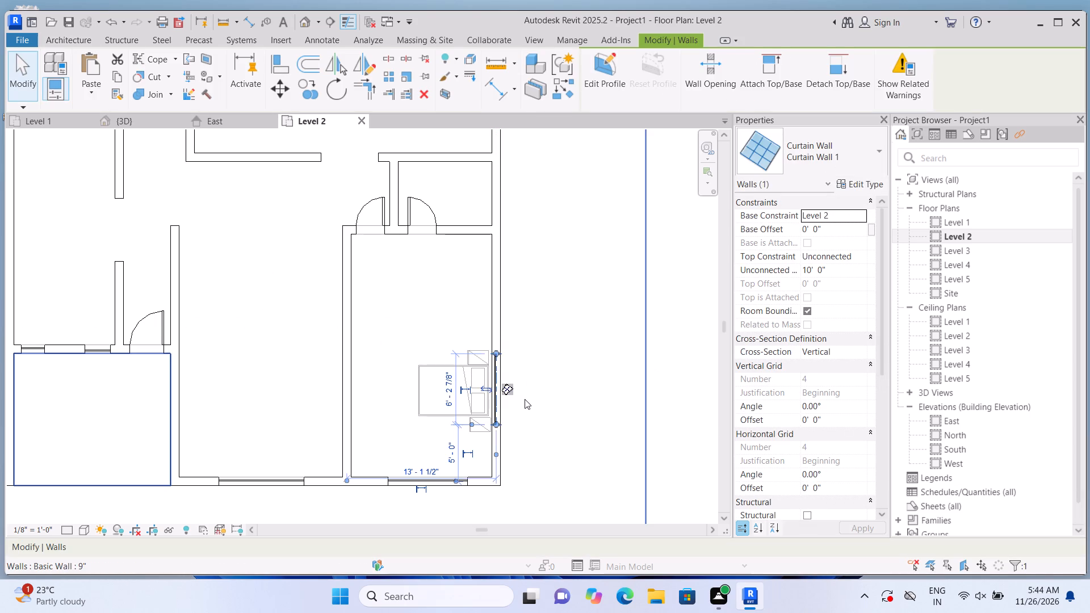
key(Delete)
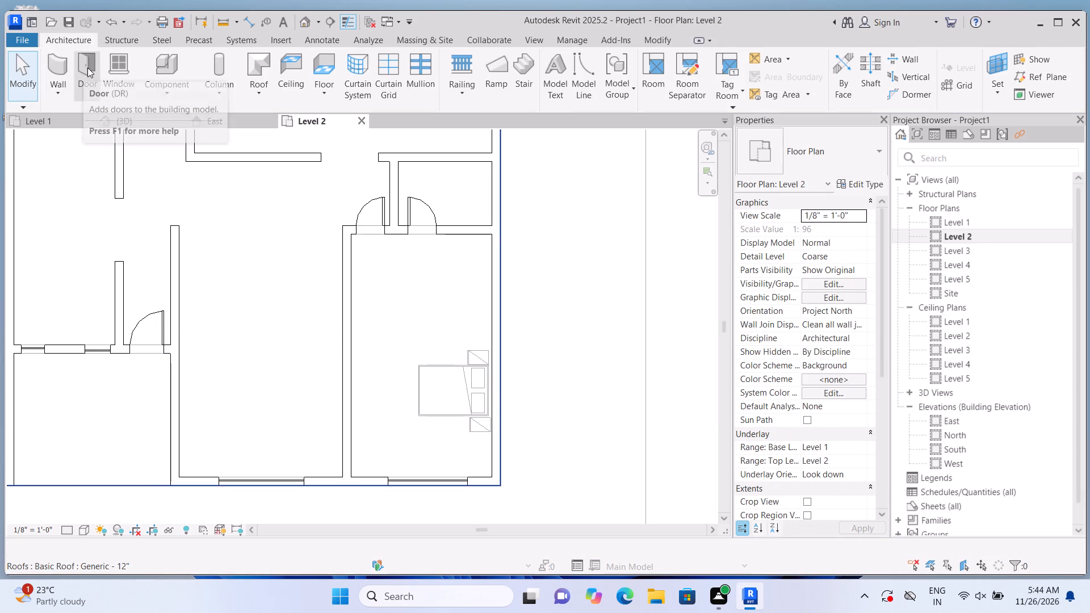
Embed a Curtain Wall 1 segment about 4'-5 1/8" long in the southeast bedroom's east wall behind the bed, cutting the 9" wall around it.
click(62, 68)
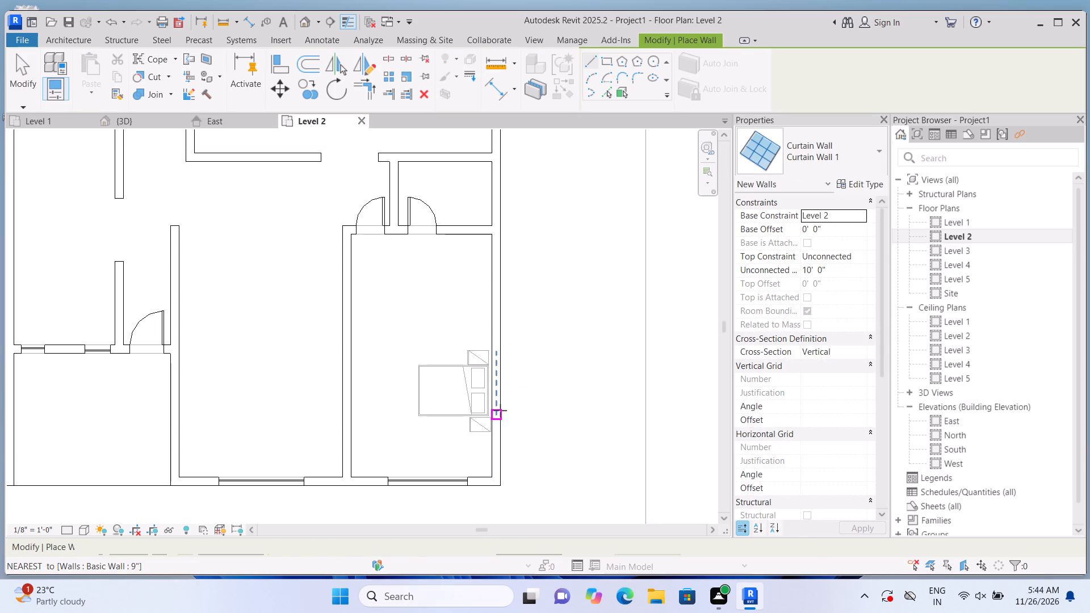
click(499, 410)
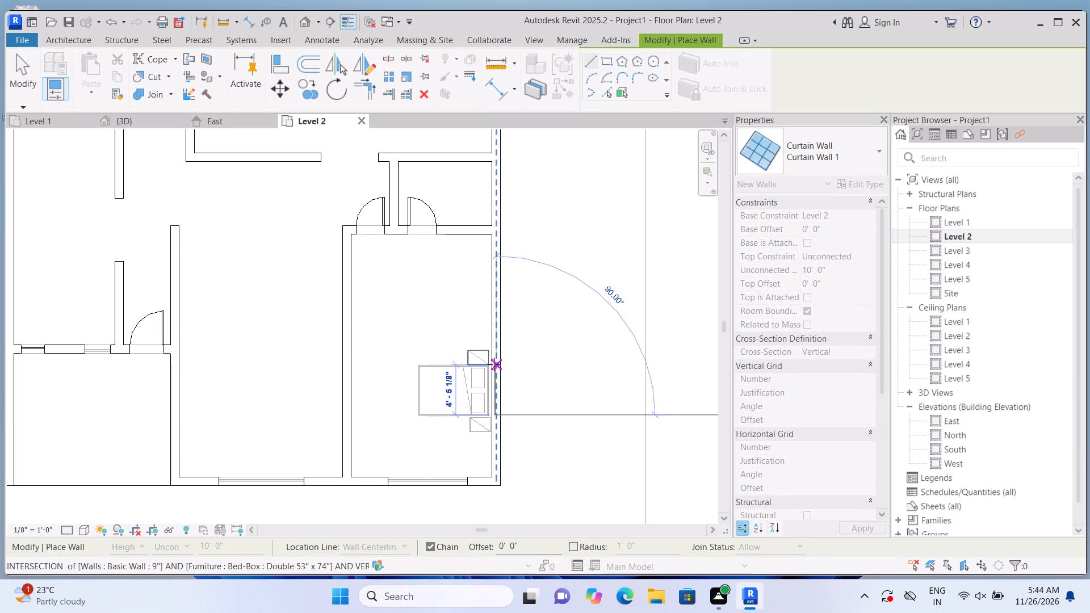
click(494, 364)
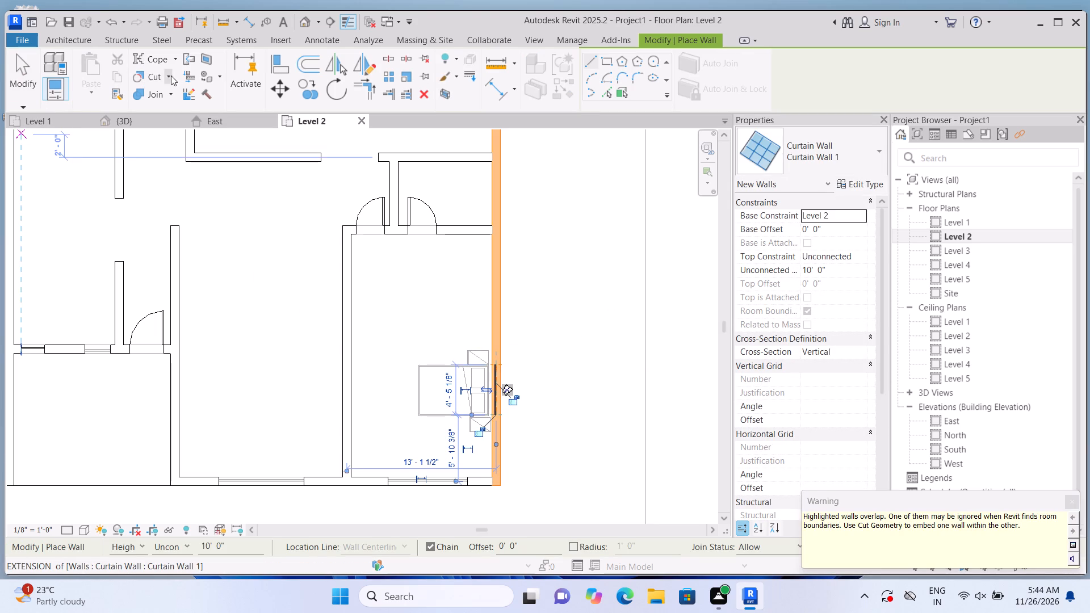
click(169, 74)
click(174, 93)
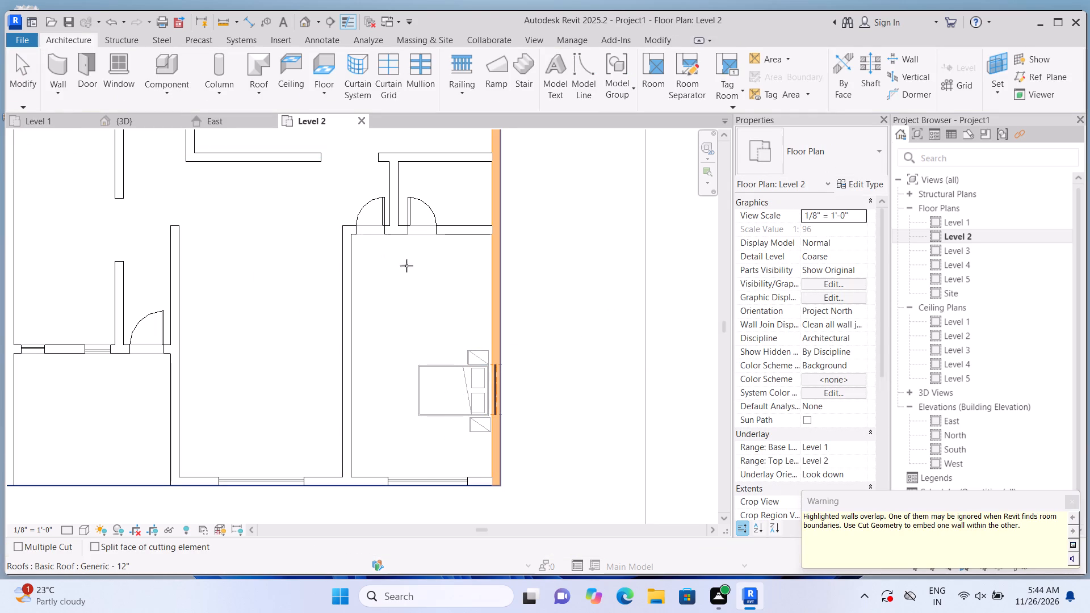
click(497, 313)
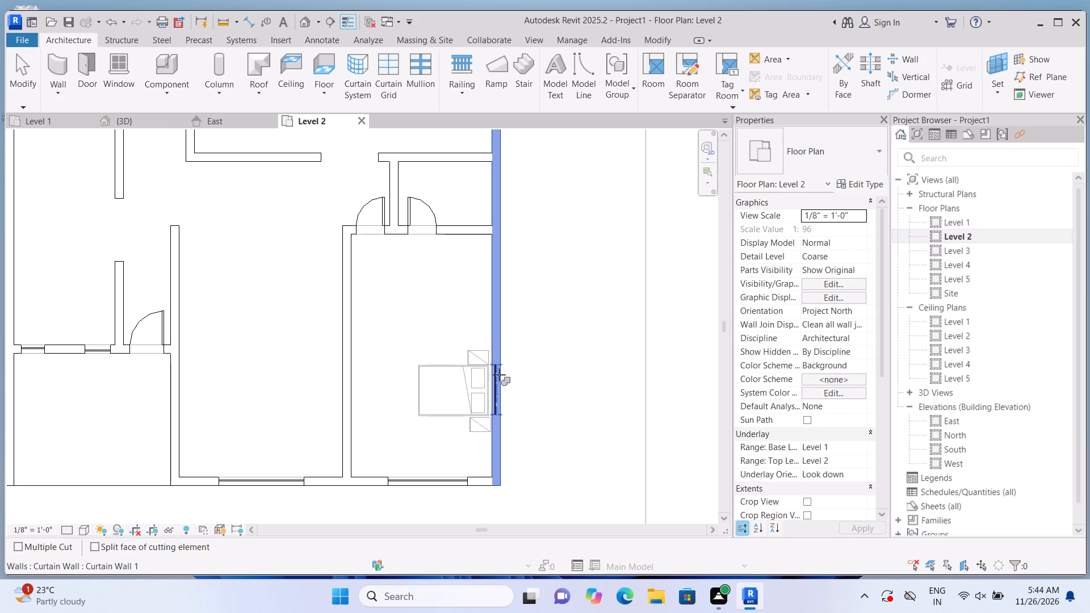
click(498, 376)
Embed a Curtain Wall 1 segment about 4'-6" long in the northeast room's east wall, about 1'-6" from the north wall, using Cut Geometry.
click(51, 62)
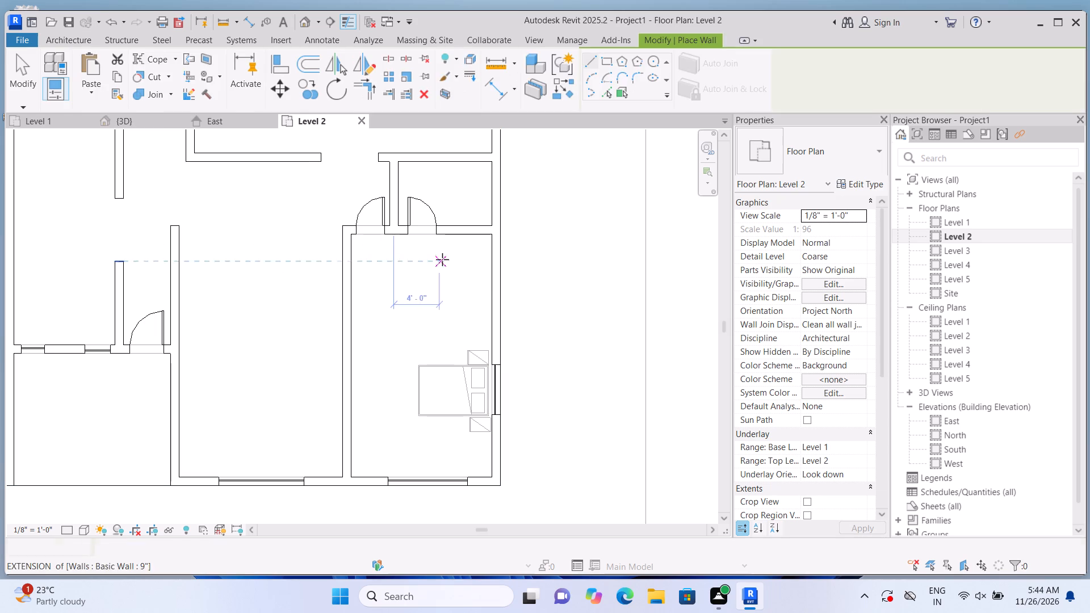
middle_drag(457, 287, 474, 492)
middle_drag(452, 244, 454, 443)
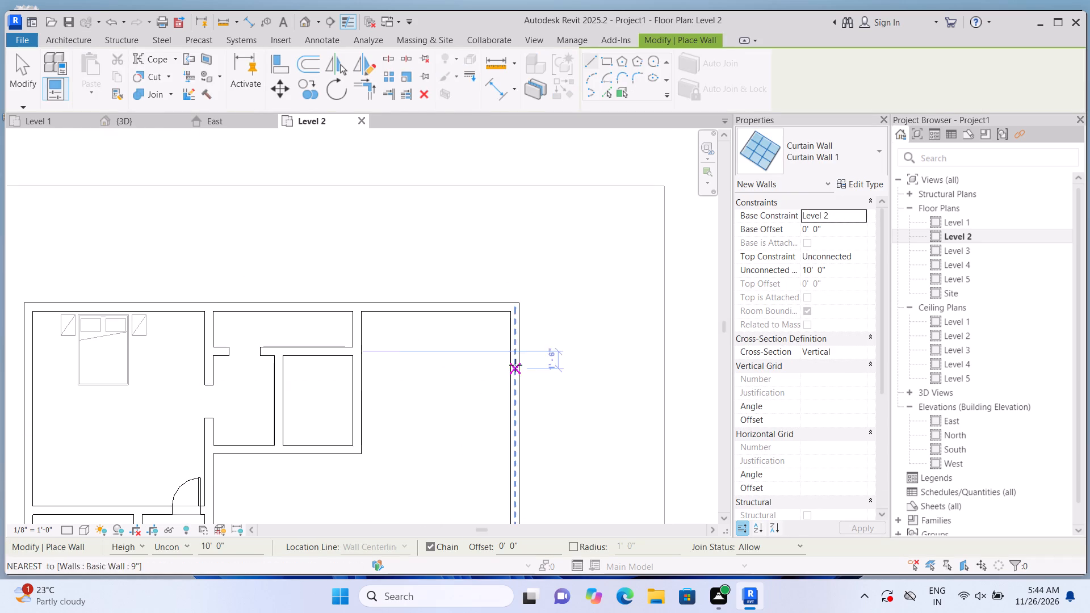
click(513, 321)
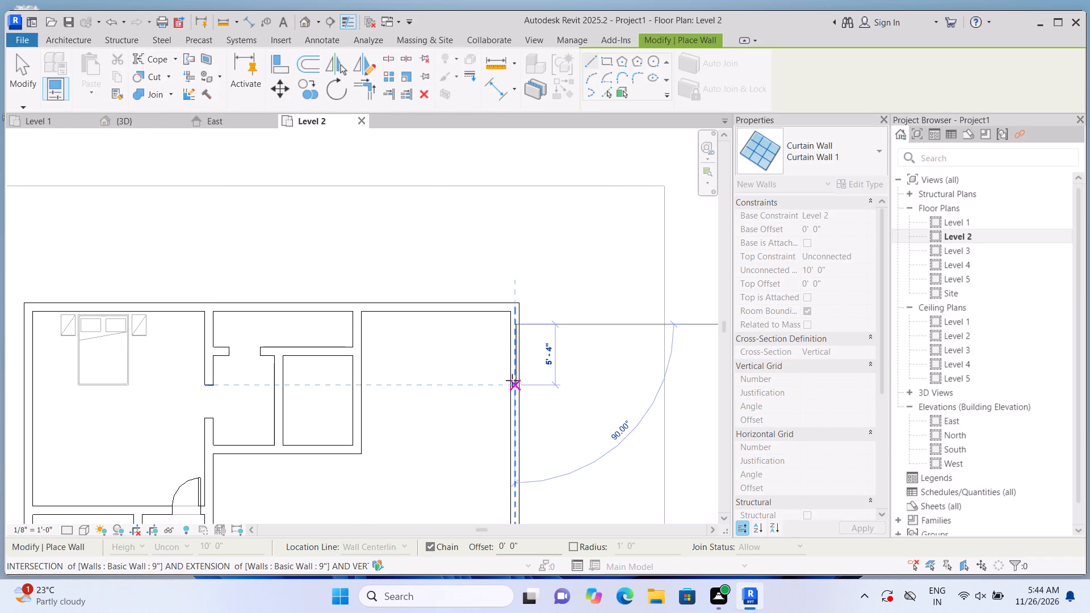
click(512, 375)
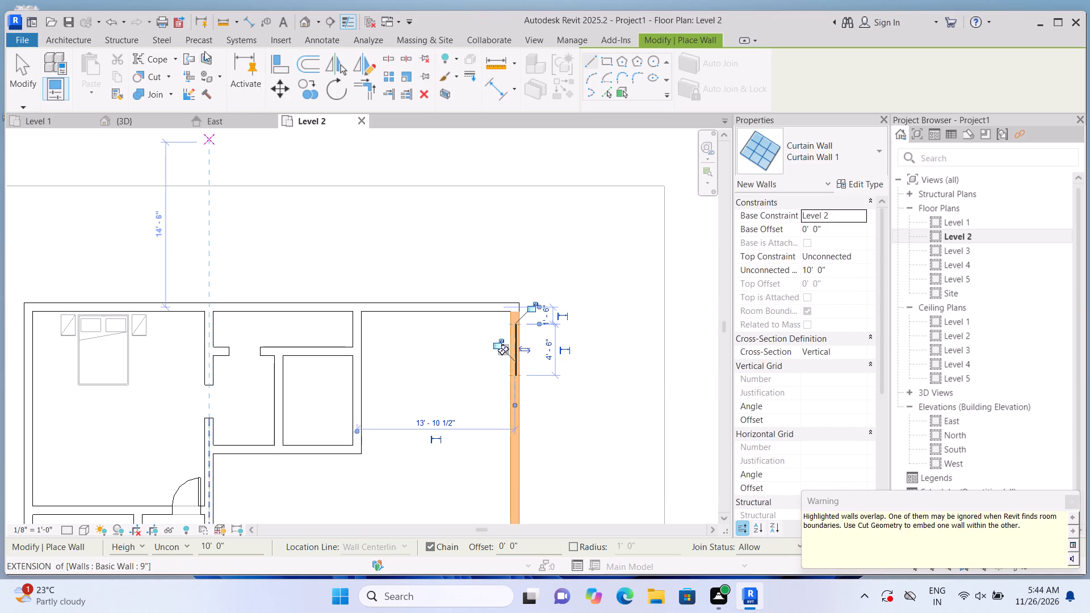
click(167, 79)
click(180, 106)
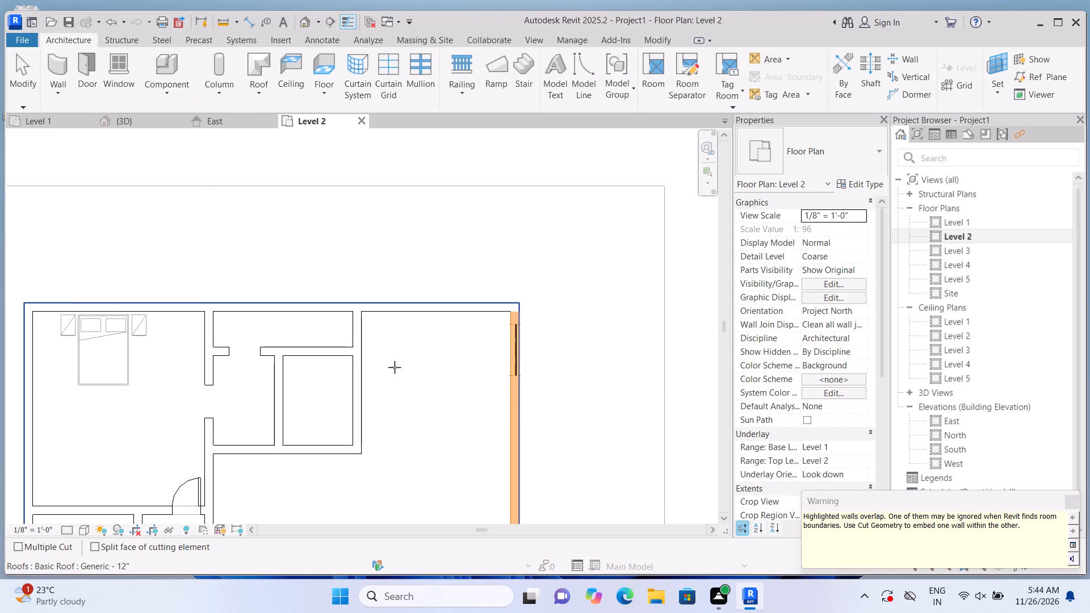
click(518, 424)
click(518, 356)
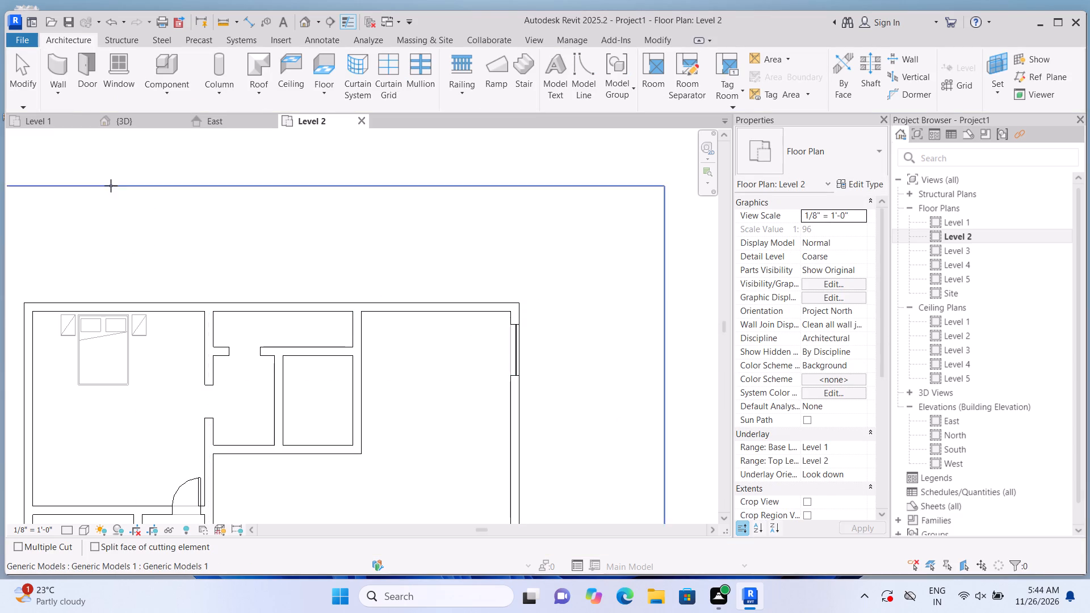
Embed a Curtain Wall 1 segment about 5'-0" long in the northeast room's north wall, about 1'-6" from the east wall, using Cut Geometry.
click(60, 73)
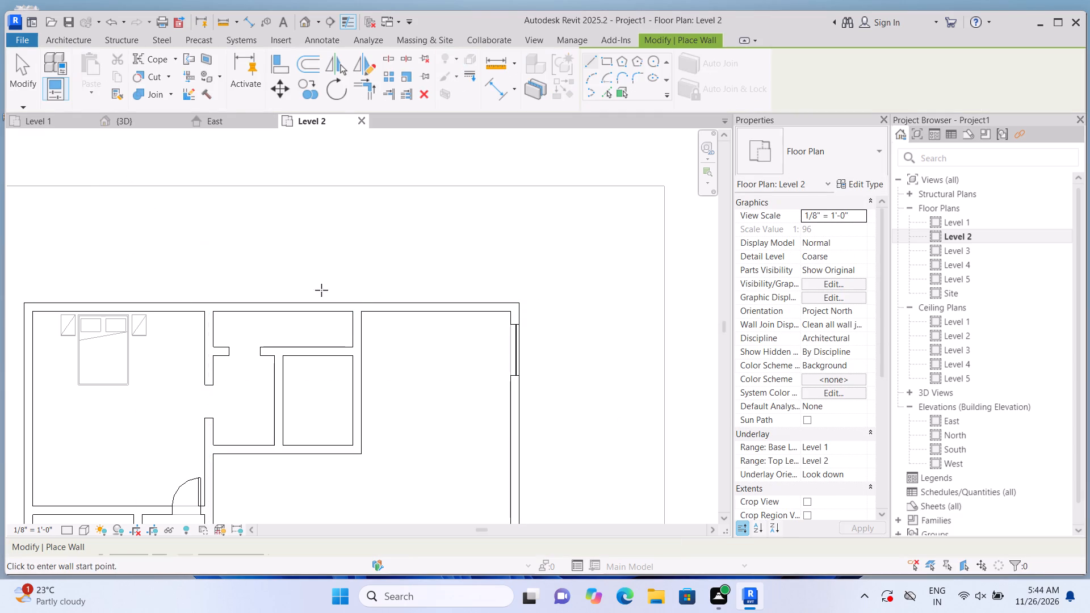
click(496, 310)
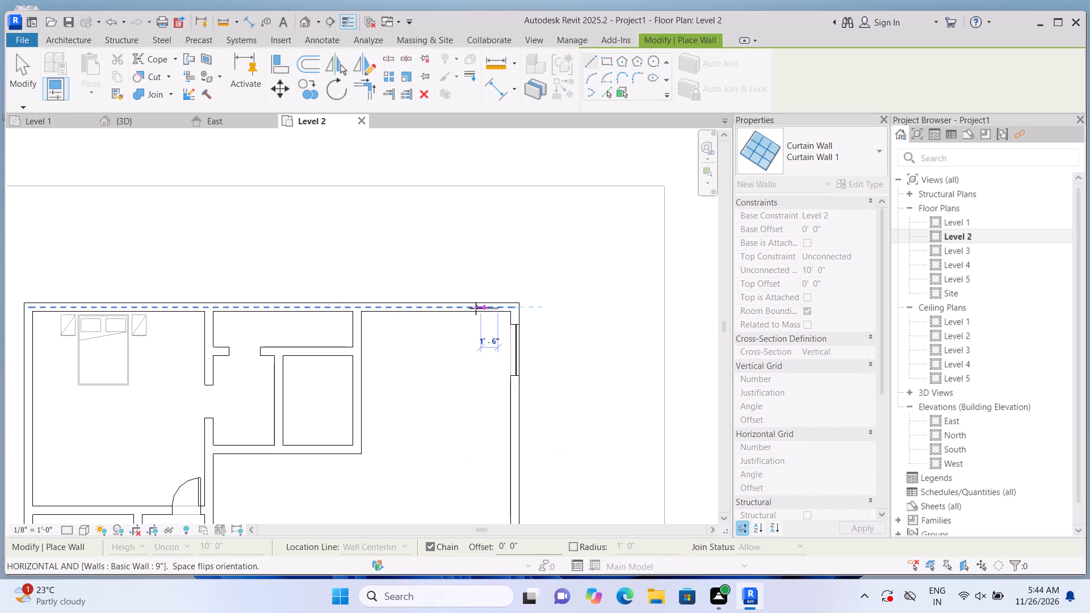
click(443, 308)
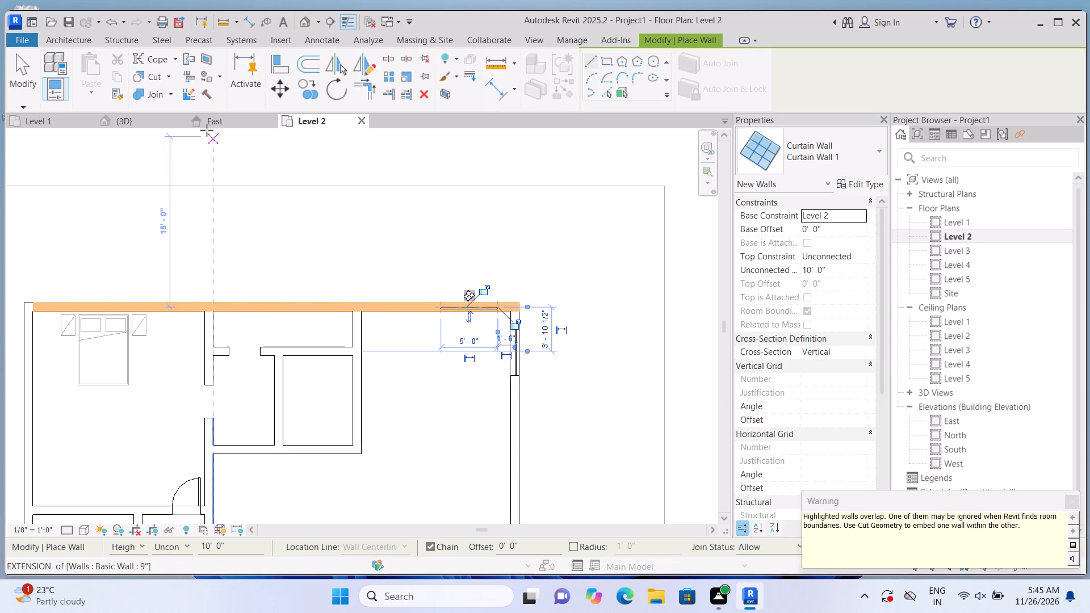
click(170, 72)
click(170, 93)
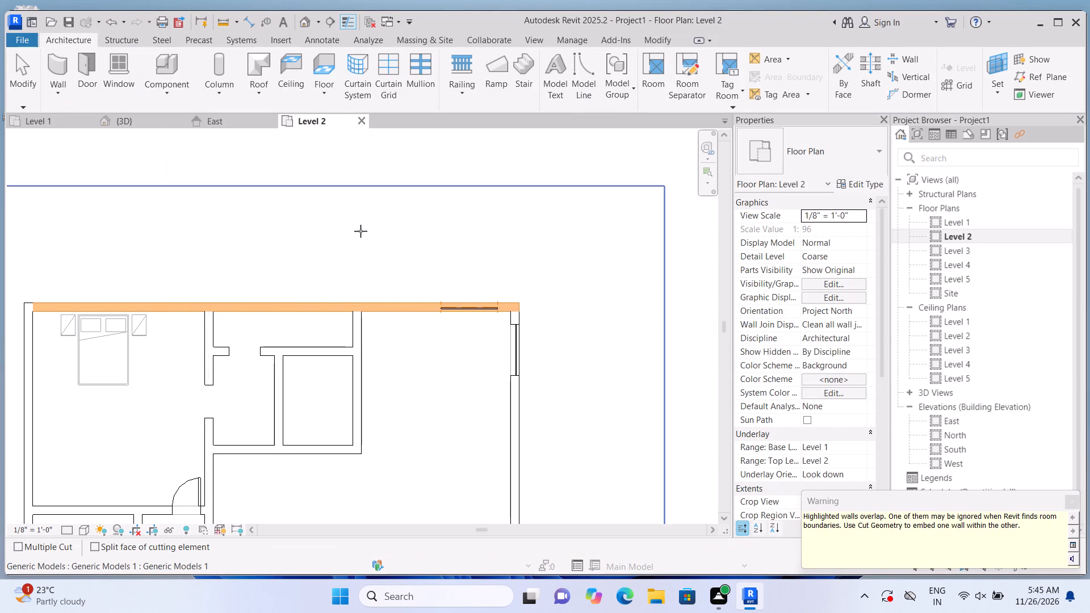
click(401, 314)
click(464, 310)
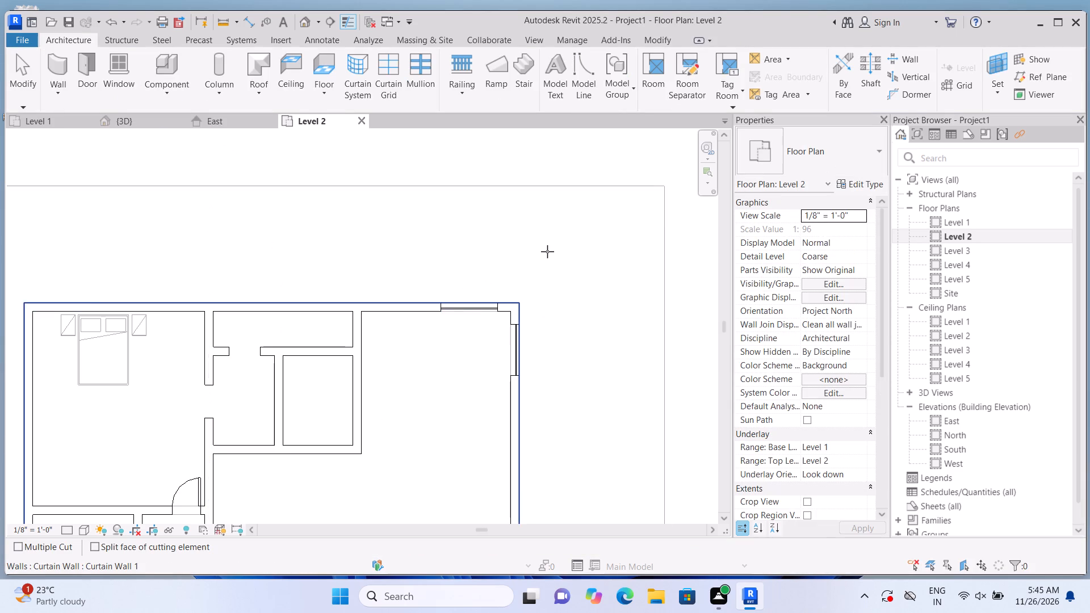
Embed a Curtain Wall 1 segment about 5'-11" long in the northwest bedroom's north wall behind the bed, cutting the 9" wall around it.
scroll(550, 251, down, 2)
click(48, 69)
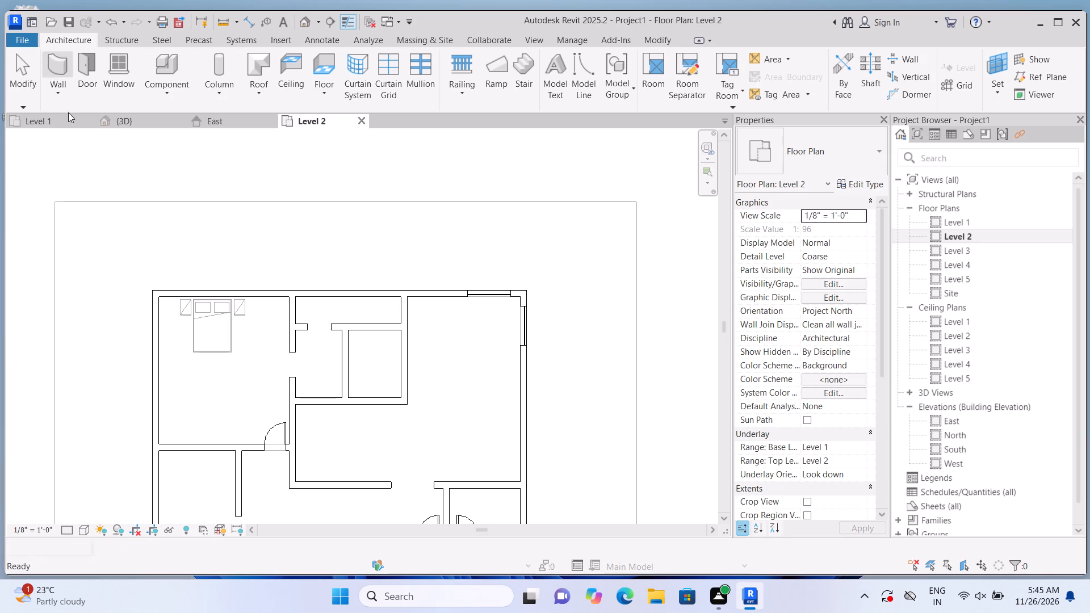
click(181, 297)
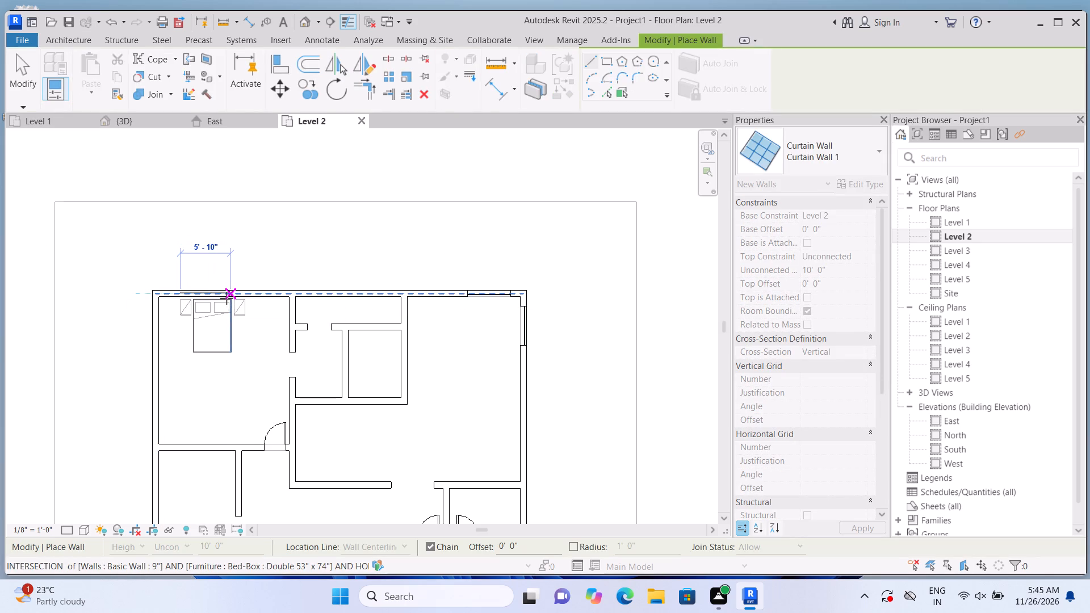
click(231, 298)
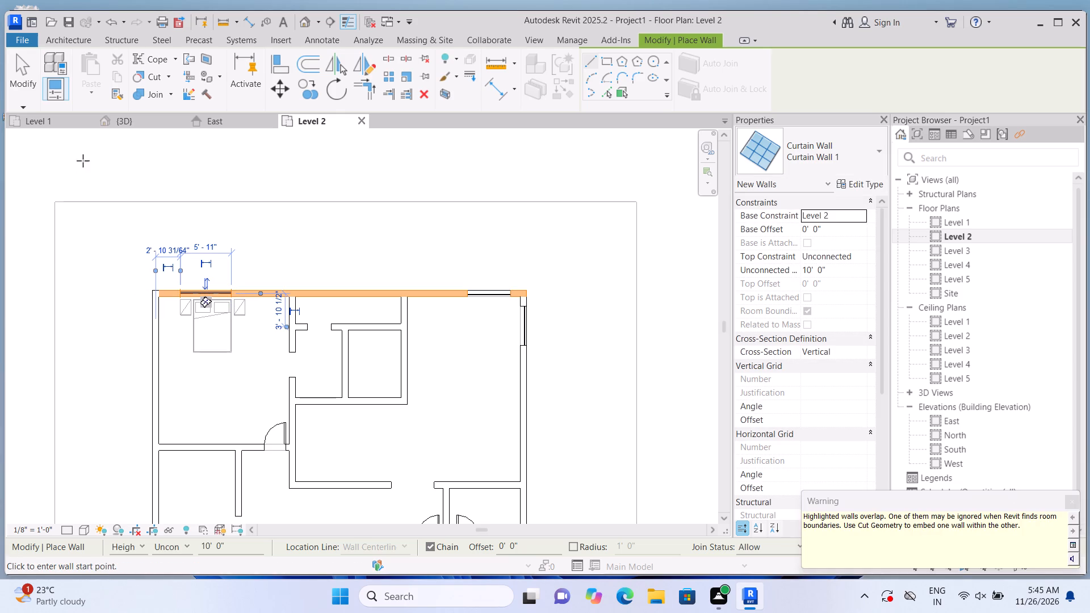
click(169, 77)
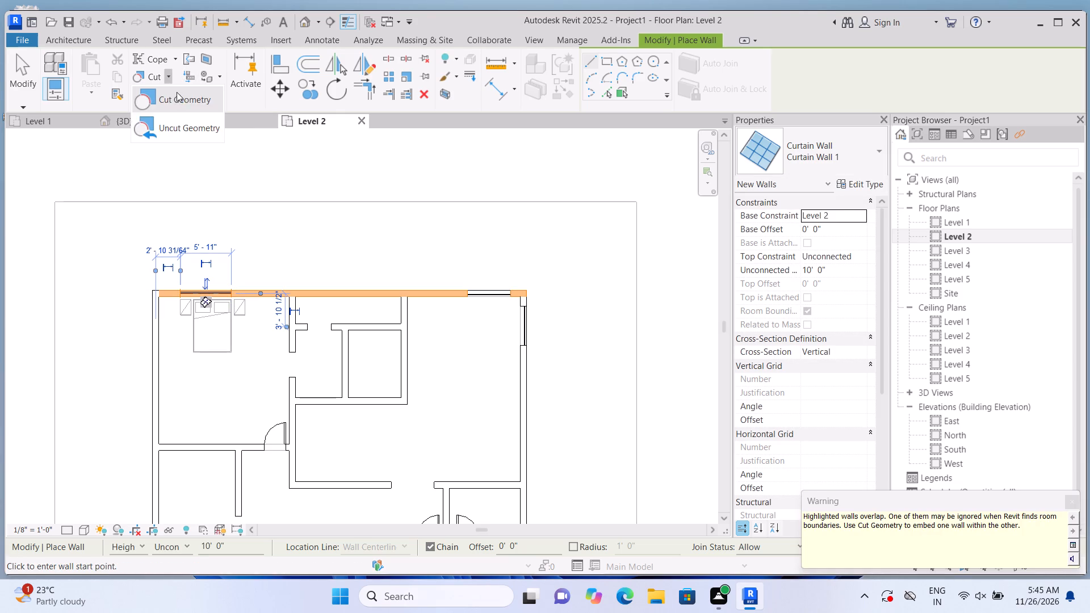
click(179, 99)
click(263, 290)
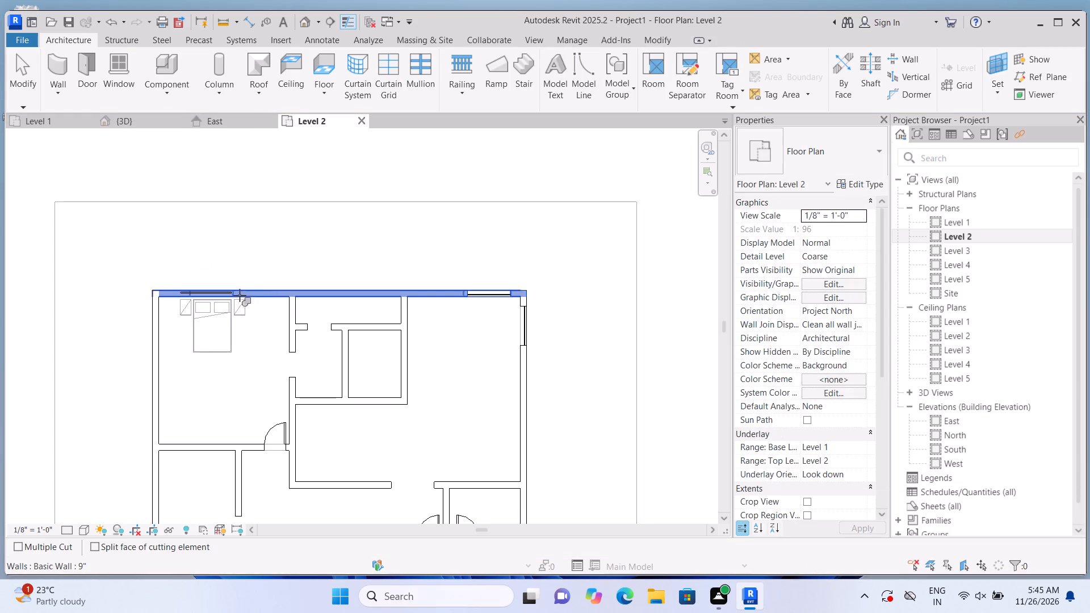
click(228, 295)
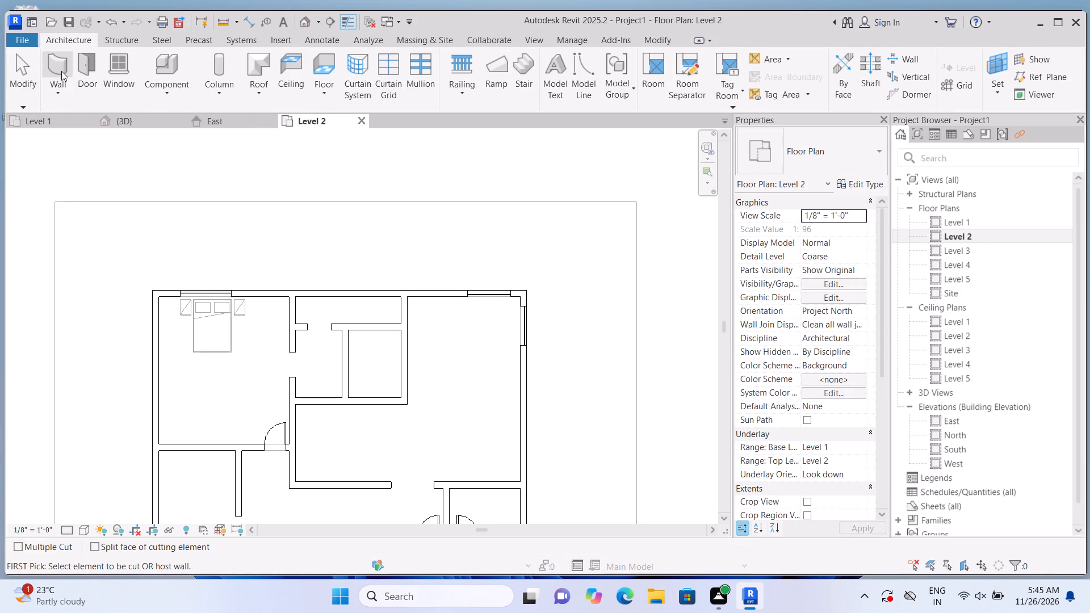
Embed a Curtain Wall 1 segment about 5'-4" long in the northwest bedroom's west wall, near the north corner, using Cut Geometry.
click(61, 71)
middle_drag(118, 320, 129, 254)
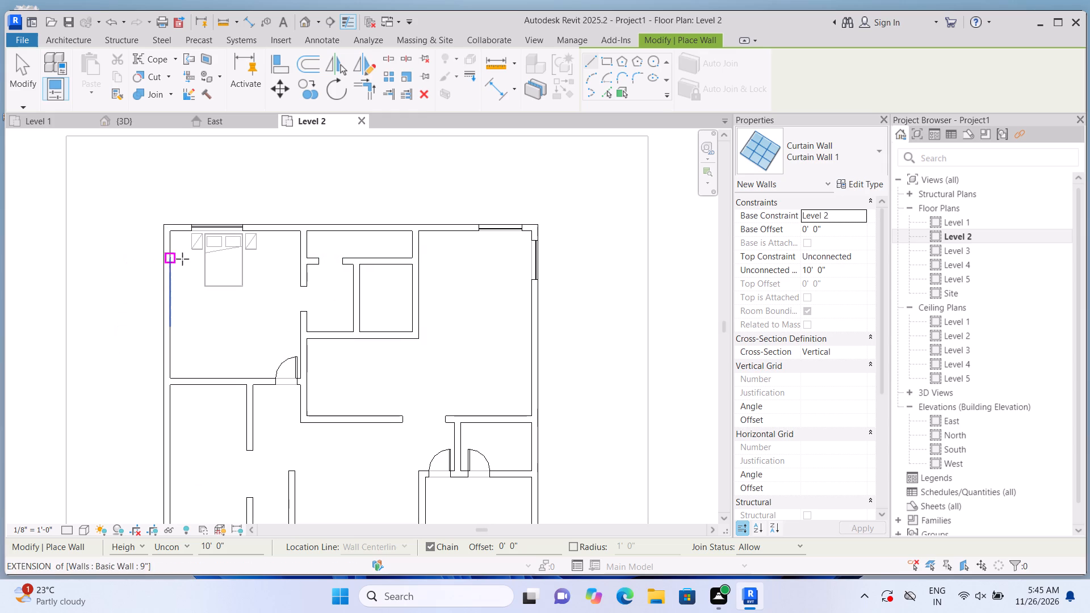
click(167, 241)
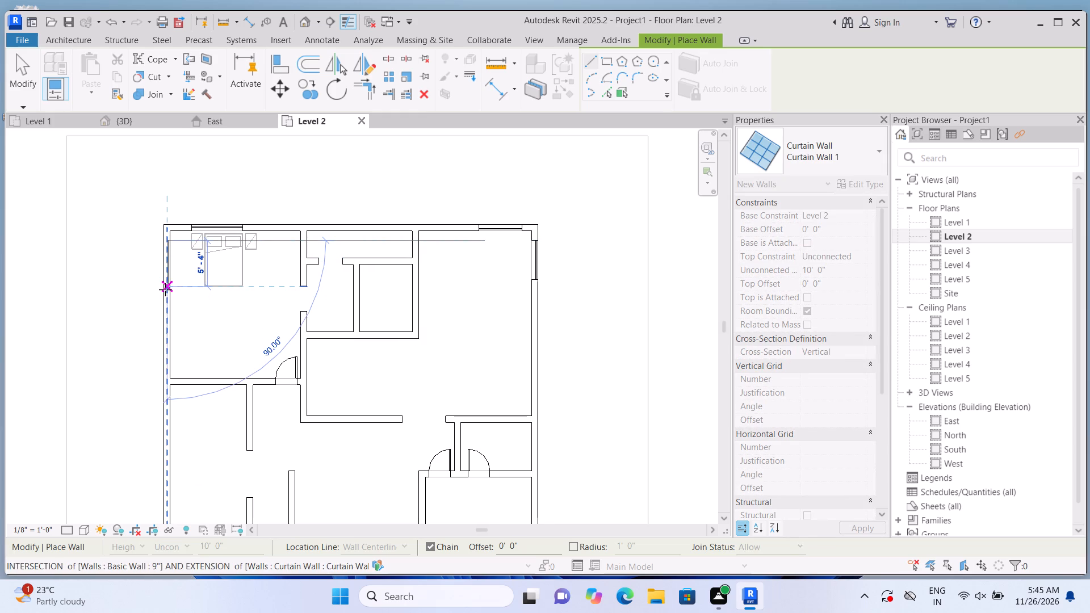
click(164, 287)
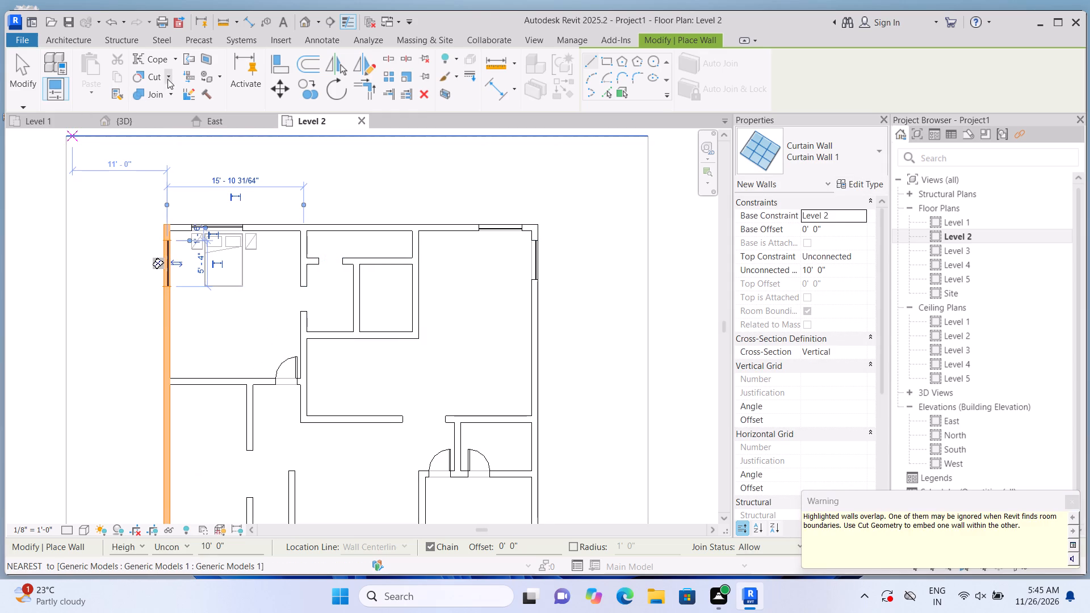
click(167, 78)
click(171, 100)
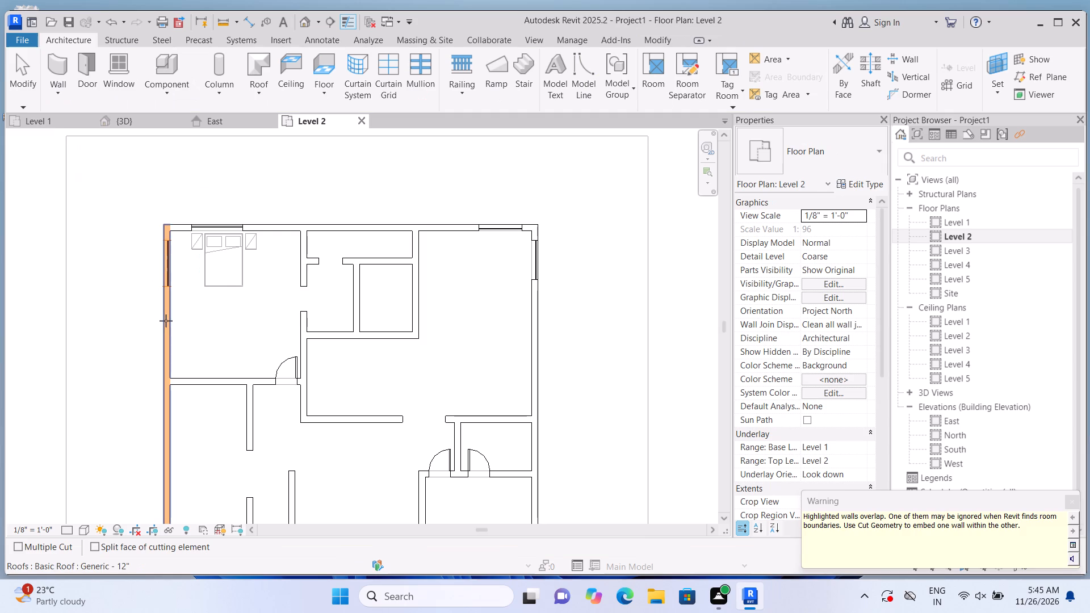
click(166, 321)
click(167, 265)
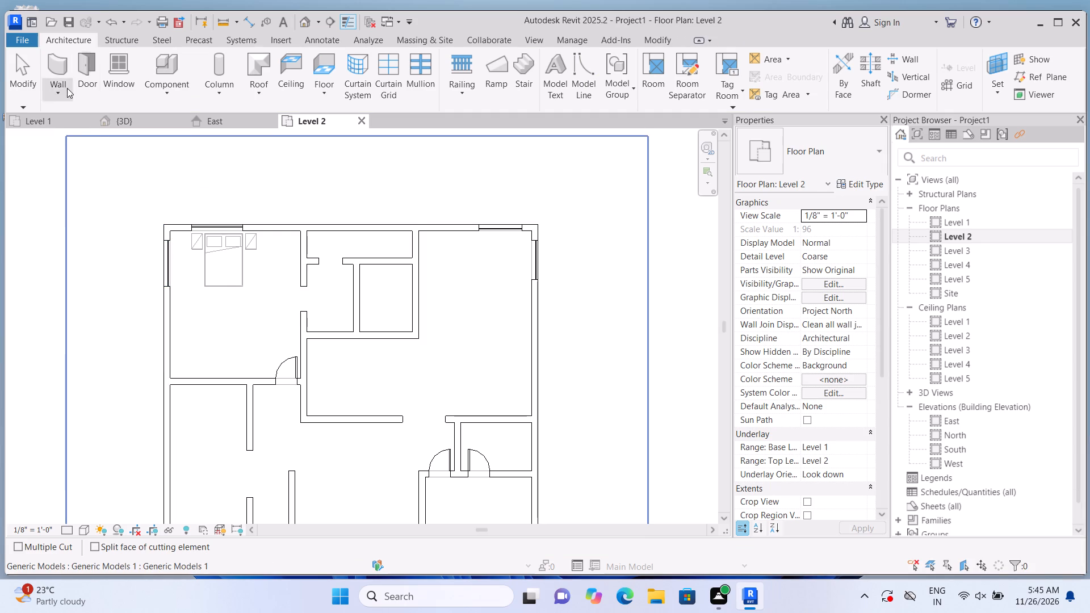
Embed a Curtain Wall 1 segment about 6'-9" long in the west wall, about 1'-0" north of the existing glazed partition, using Cut Geometry.
click(59, 65)
middle_drag(81, 362, 115, 42)
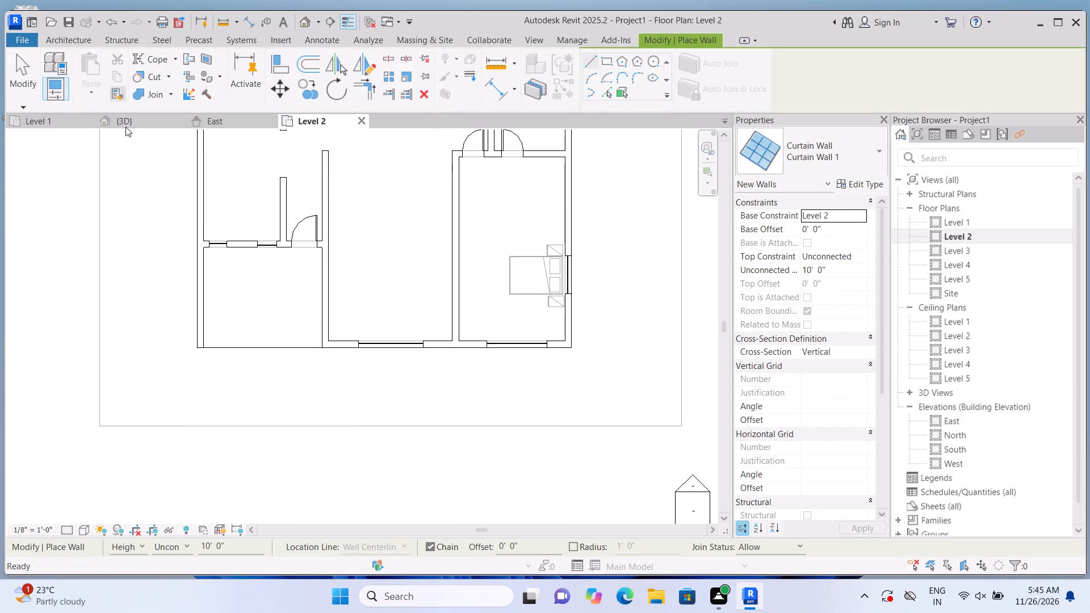
middle_drag(194, 201, 196, 308)
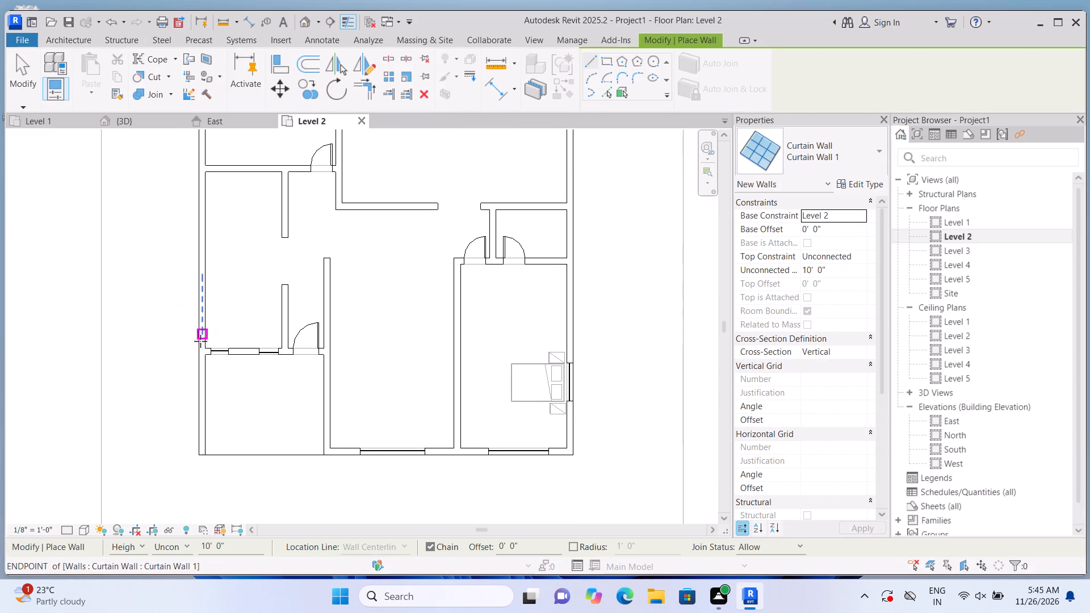
click(200, 342)
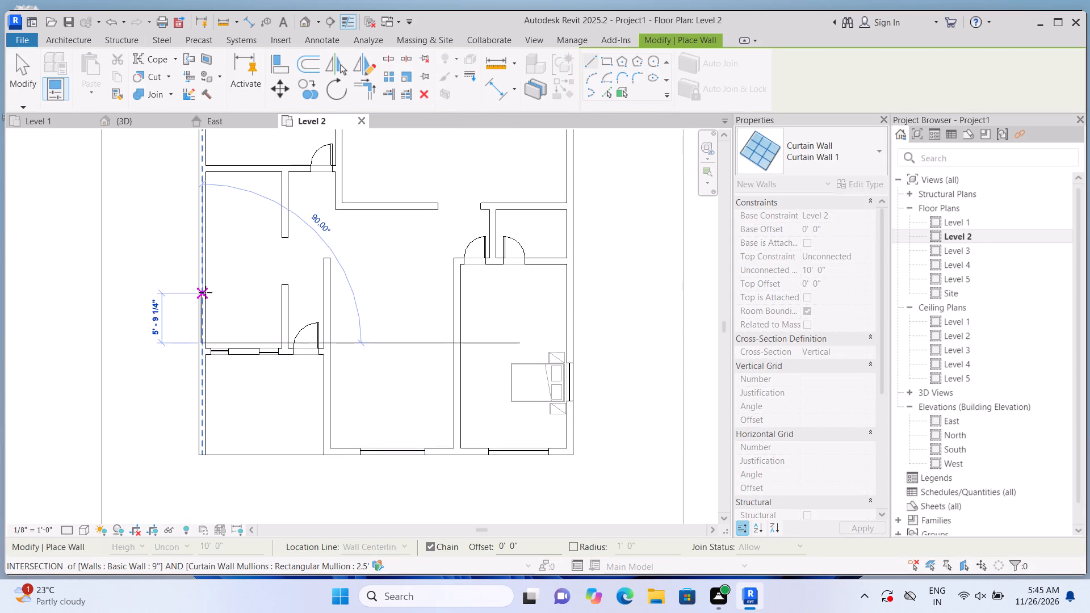
click(204, 287)
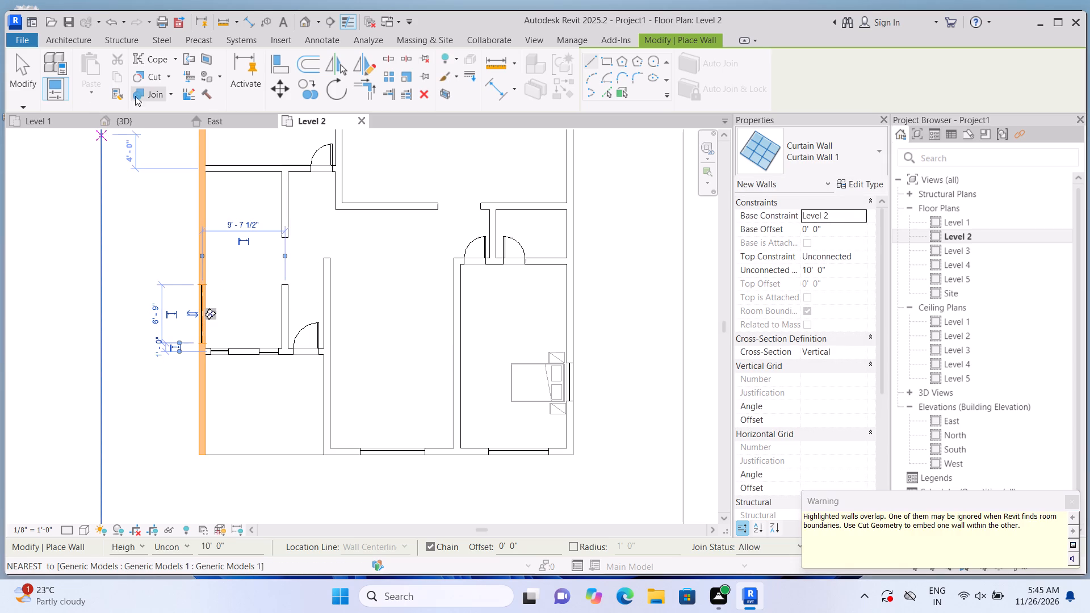
click(169, 75)
click(175, 96)
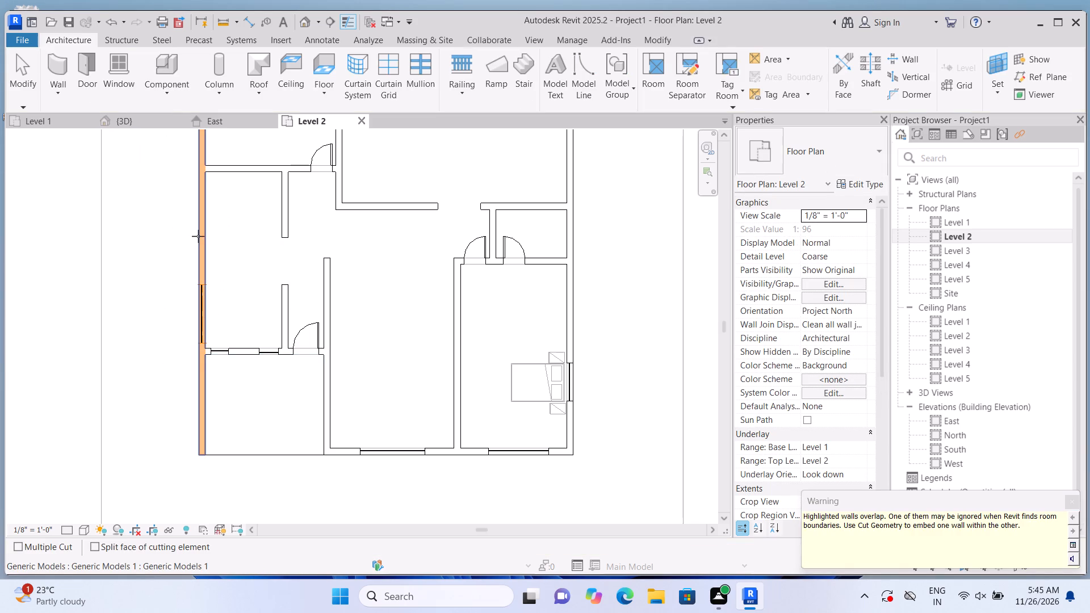
click(198, 236)
click(203, 301)
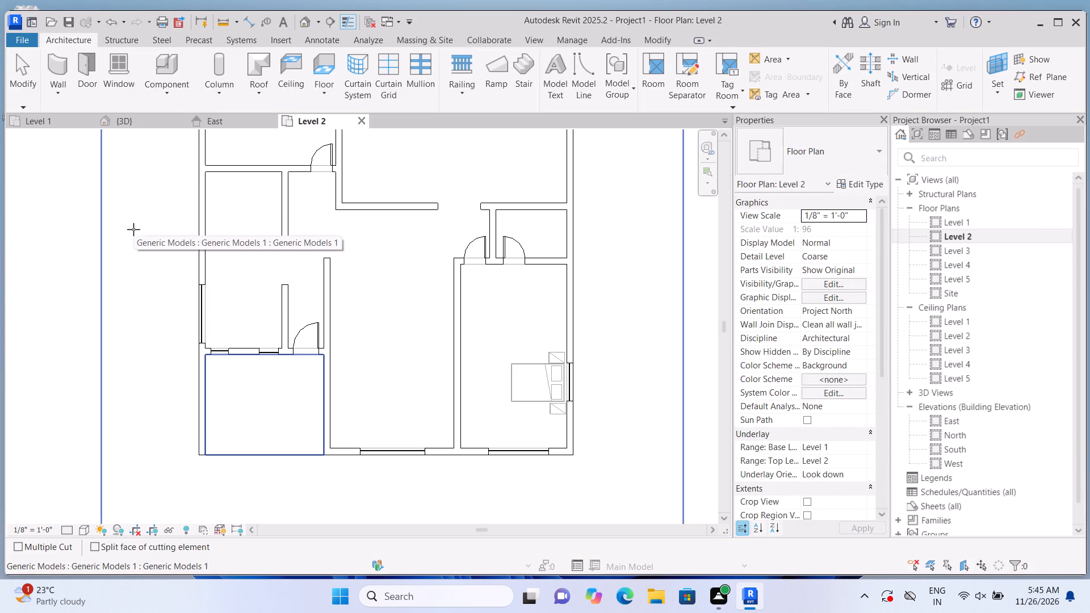
Open the default 3D view to examine the curtain wall glazing across the building.
click(308, 21)
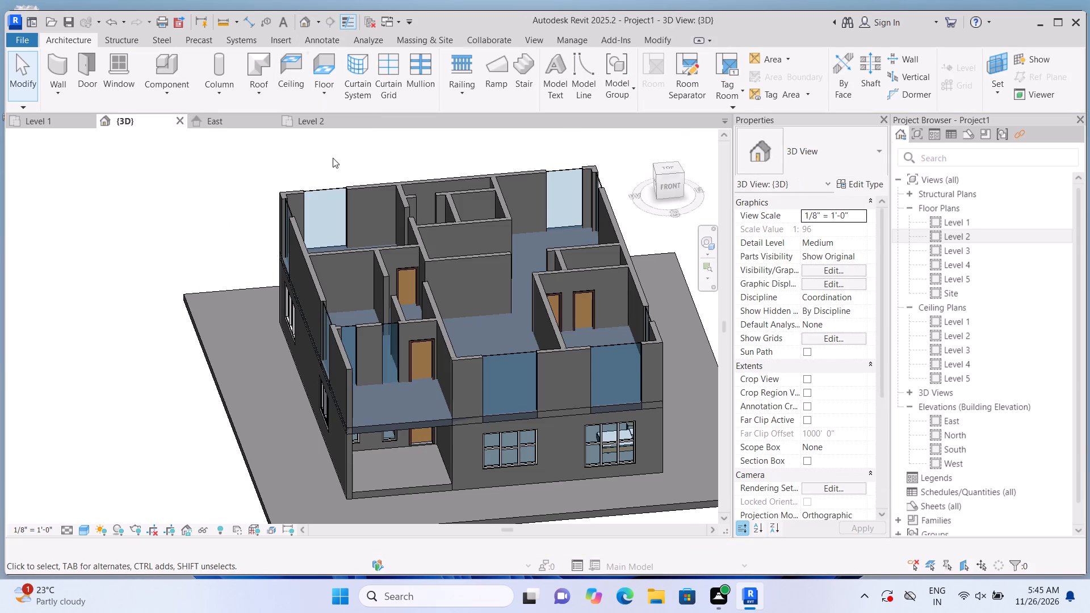
scroll(287, 169, down, 1)
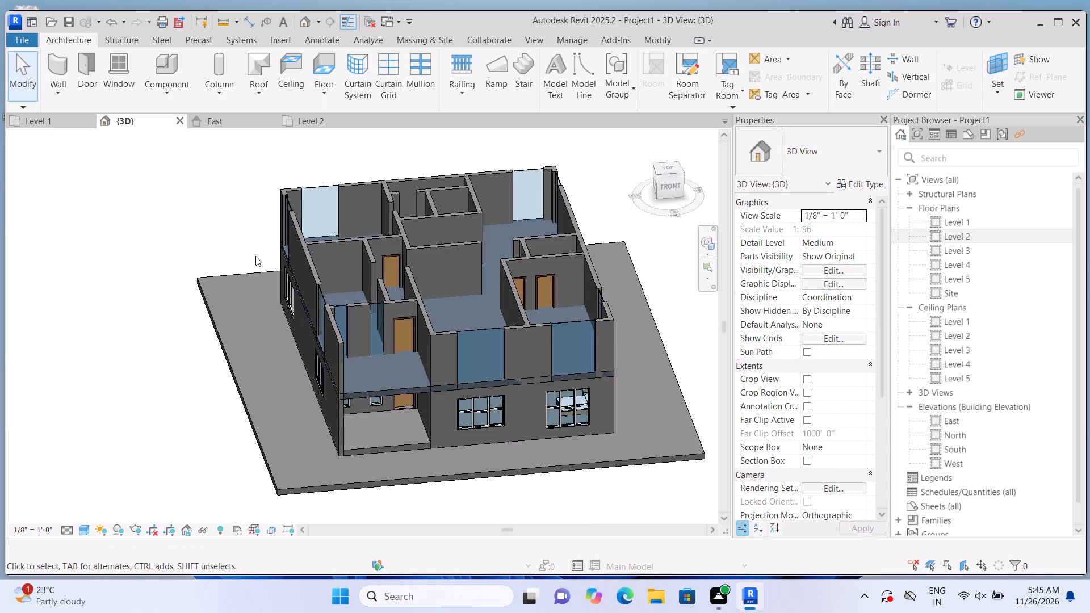
Examine the Level 2 curtain wall glazing against the Level 1 windows from several sides of the building in 3D.
shift+middle_drag(201, 394, 252, 393)
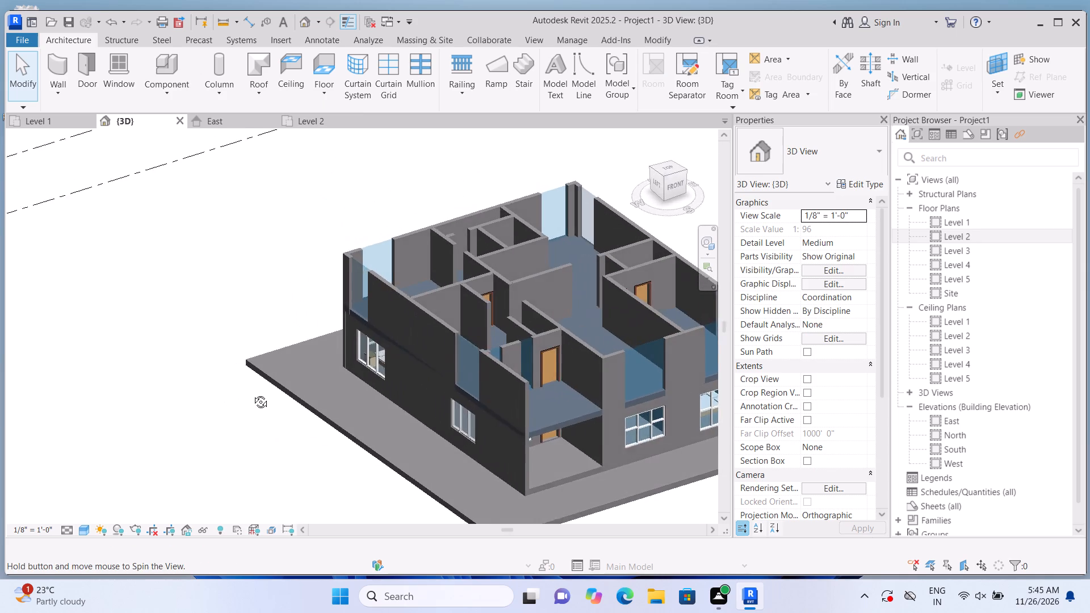
shift+middle_drag(252, 393, 256, 393)
middle_drag(225, 389, 0, 376)
scroll(615, 383, up, 1)
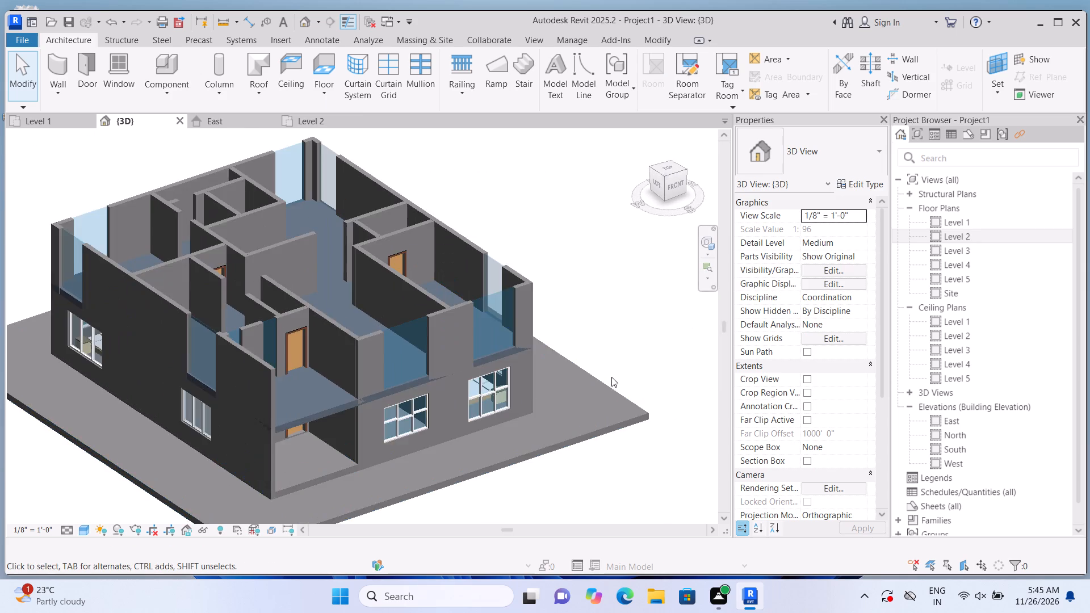
scroll(611, 377, up, 3)
scroll(614, 376, down, 3)
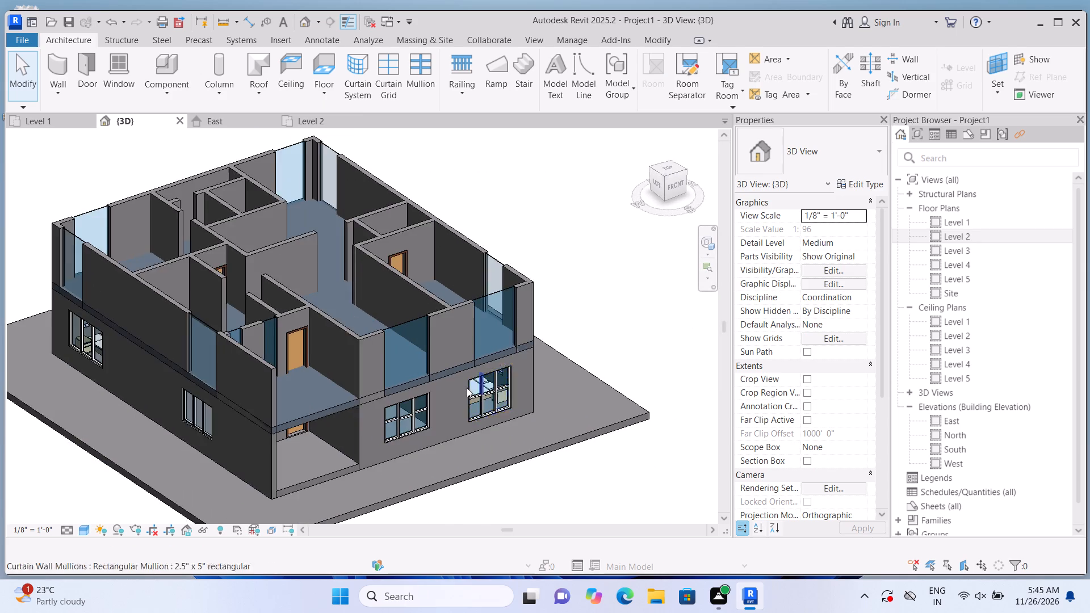
scroll(462, 374, up, 2)
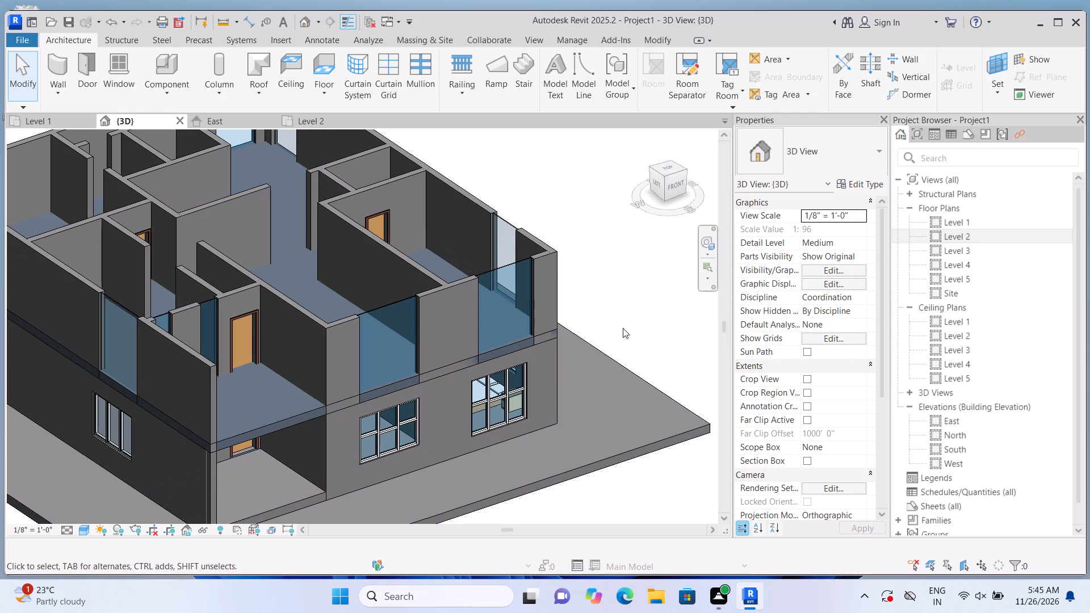
shift+middle_drag(643, 333, 636, 337)
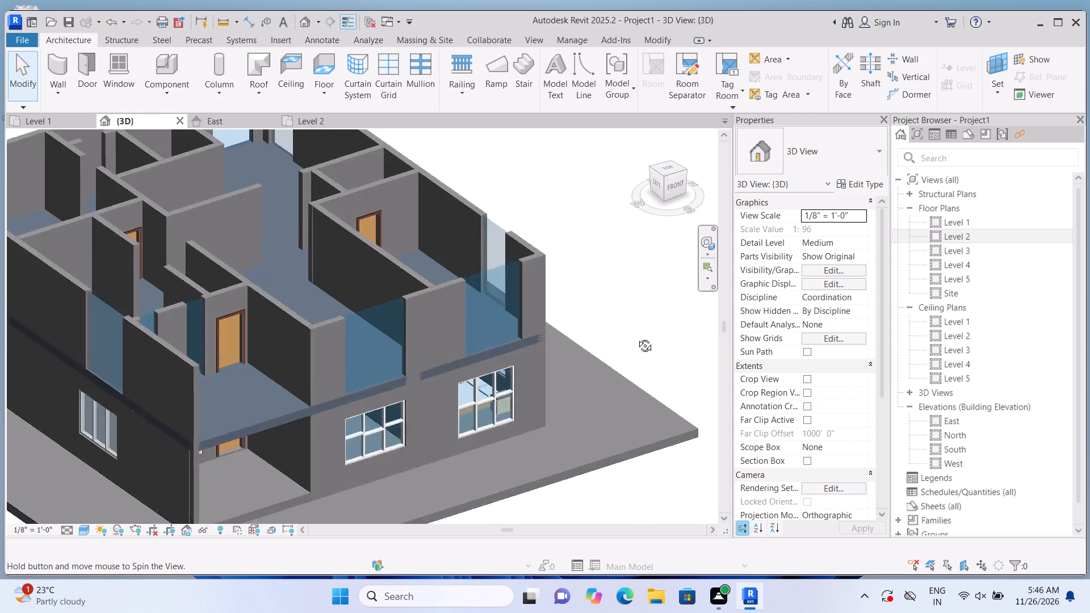
shift+middle_drag(636, 337, 443, 313)
scroll(477, 352, down, 6)
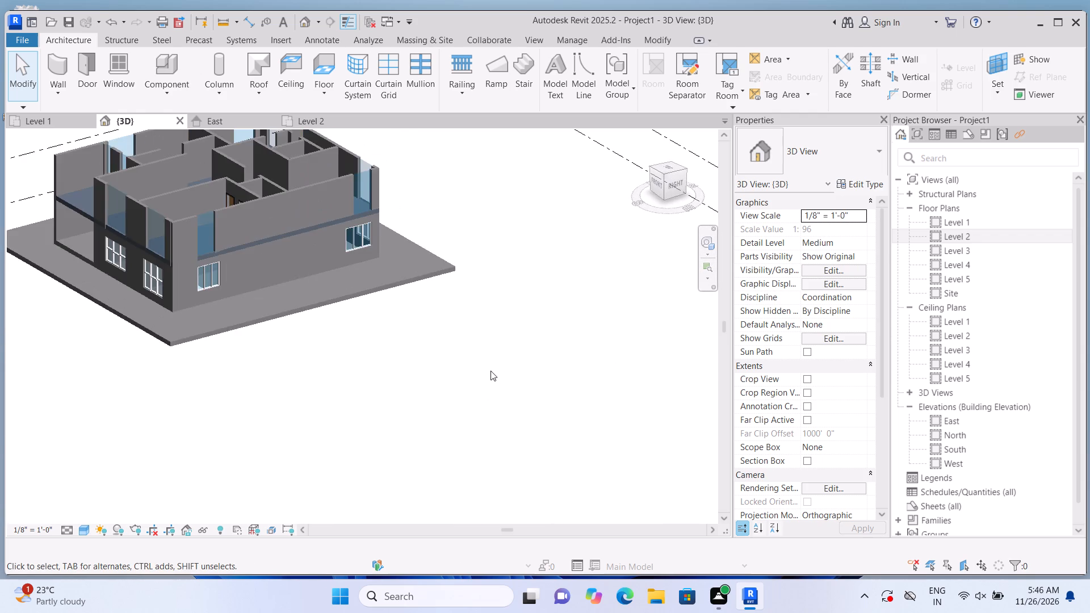
scroll(360, 338, up, 2)
middle_drag(363, 342, 362, 459)
scroll(324, 380, up, 3)
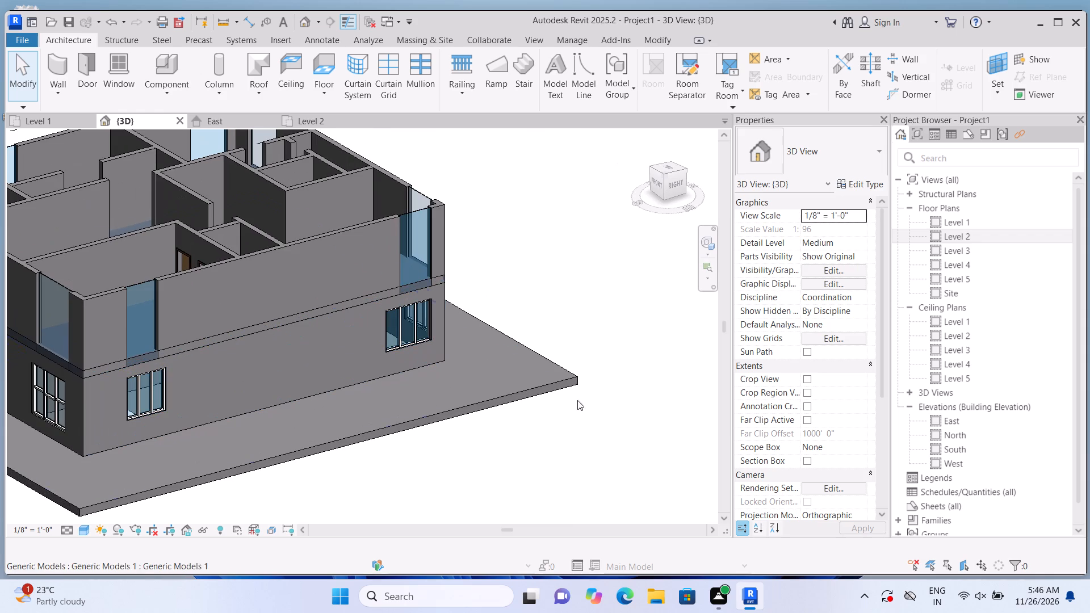
On Level 2, replace the curtain wall behind the southeast bedroom's bed with a Curtain Wall 1 about 5'-11" long, cut into the 9" east wall.
double_click(935, 238)
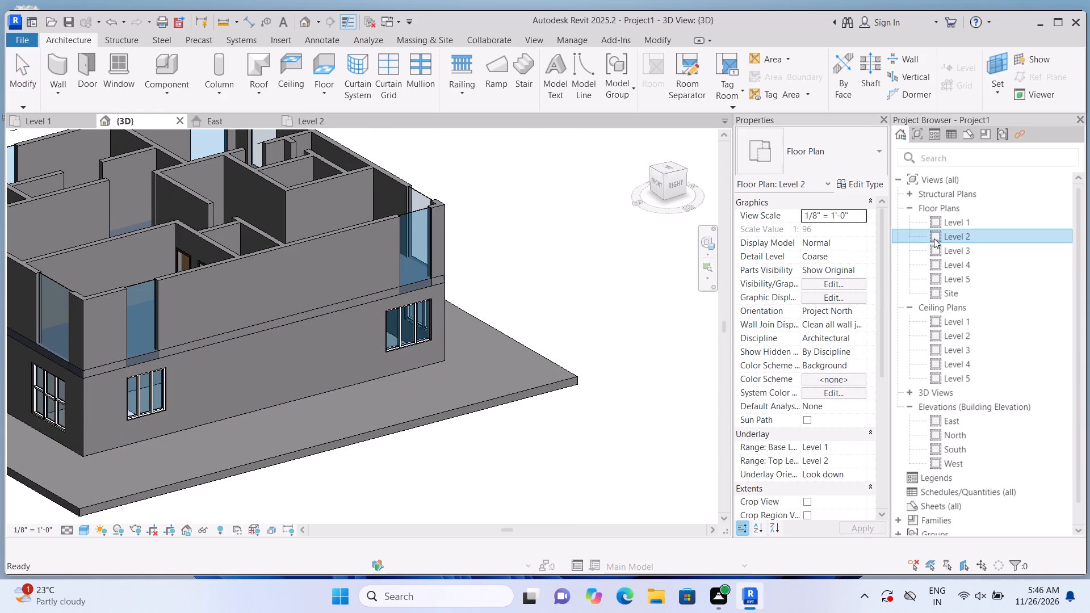
click(572, 385)
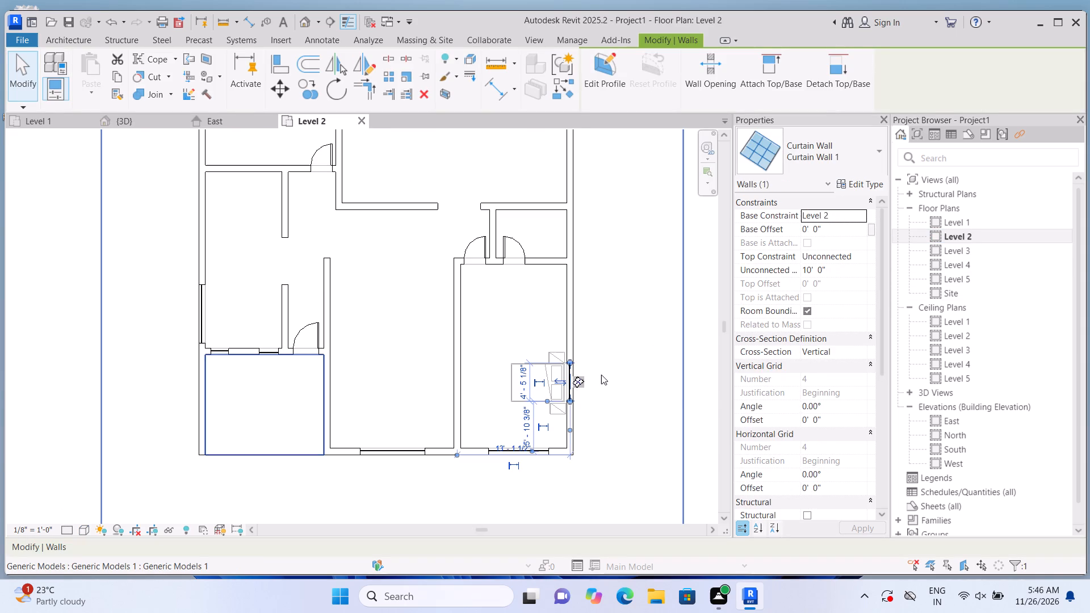
key(Delete)
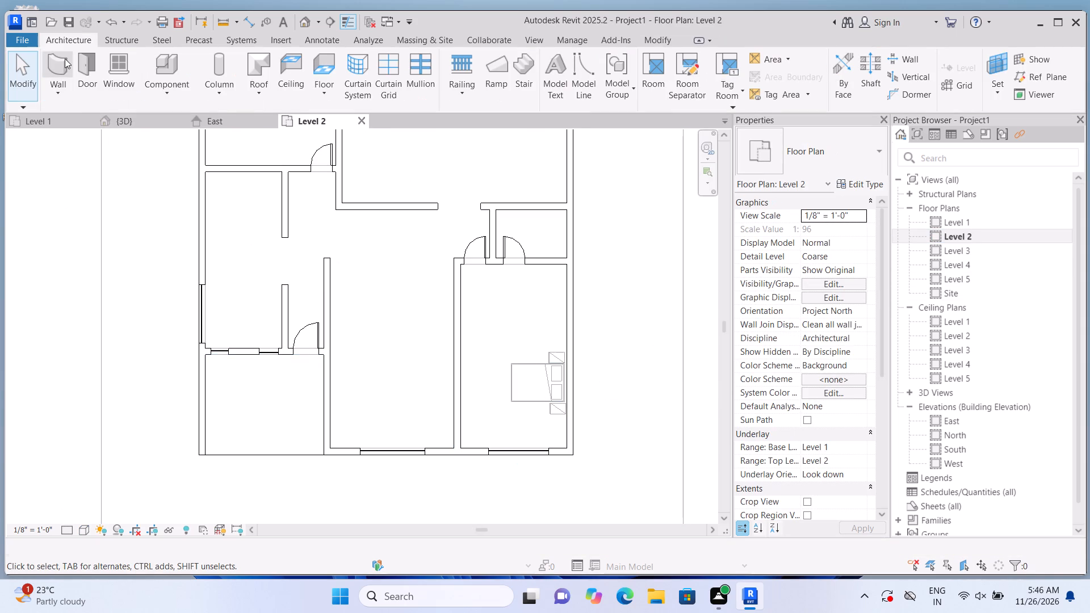
click(65, 58)
scroll(593, 410, up, 4)
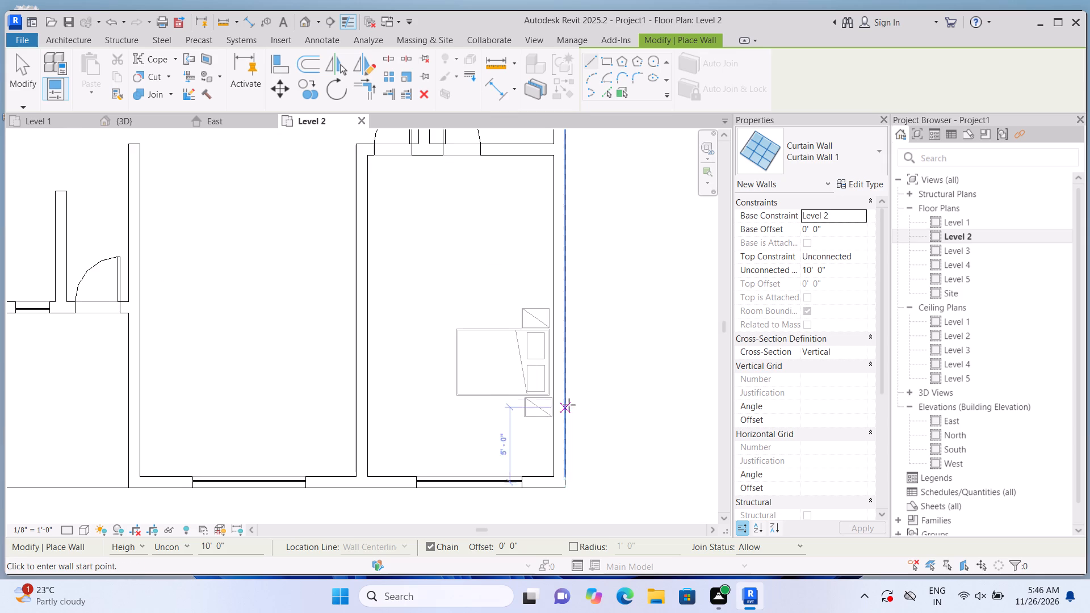
click(563, 401)
click(556, 309)
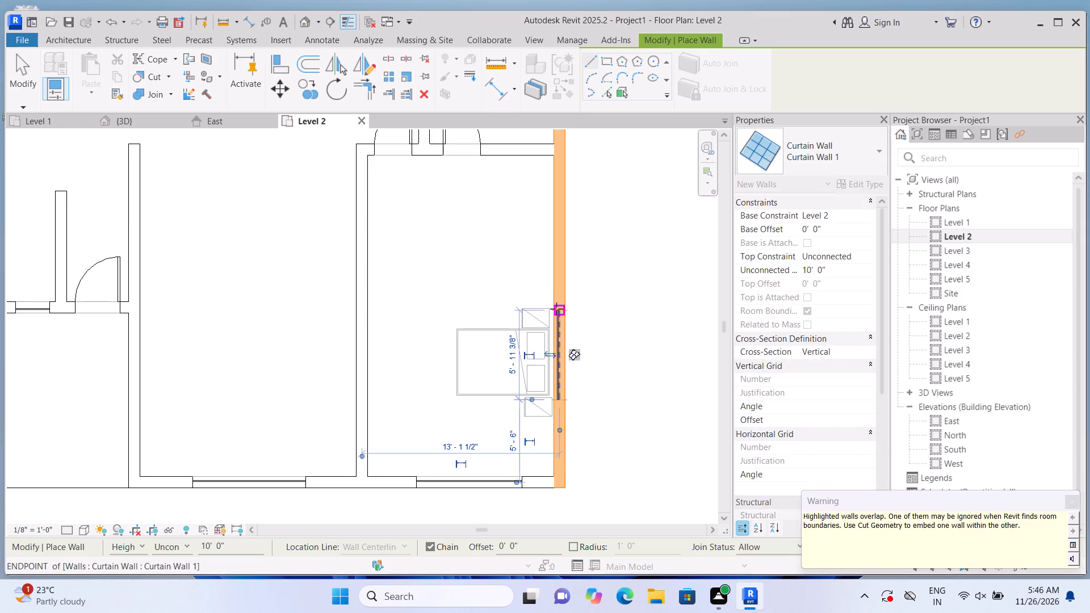
click(167, 79)
click(170, 92)
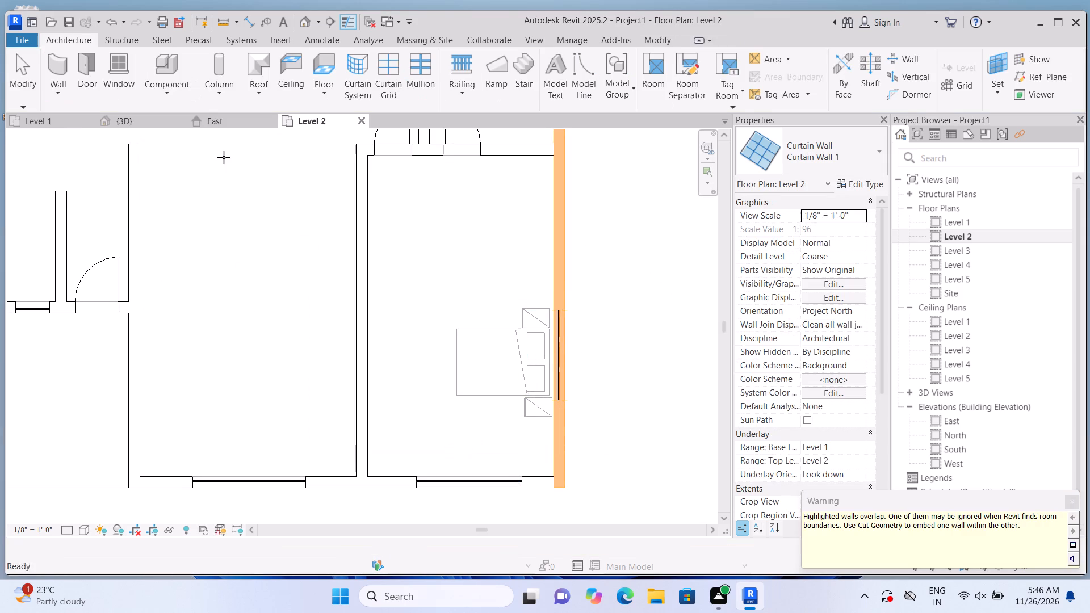
click(561, 241)
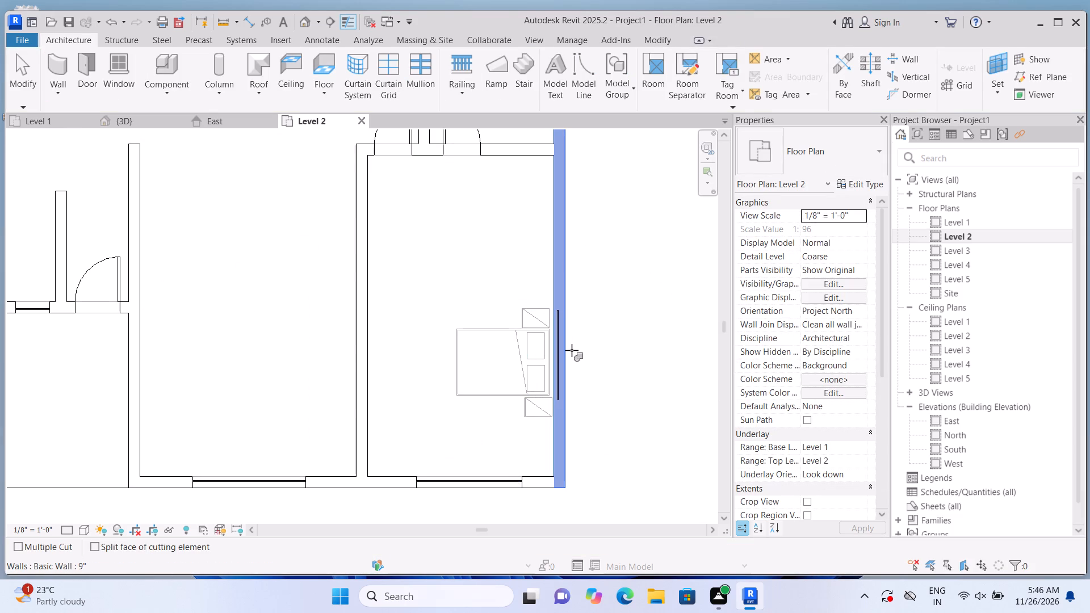
click(560, 343)
Replace the east wall's curtain wall near the northeast corner with a Curtain Wall 1 about 6'-6" long, using Cut Geometry.
scroll(413, 266, down, 2)
middle_drag(414, 267, 386, 491)
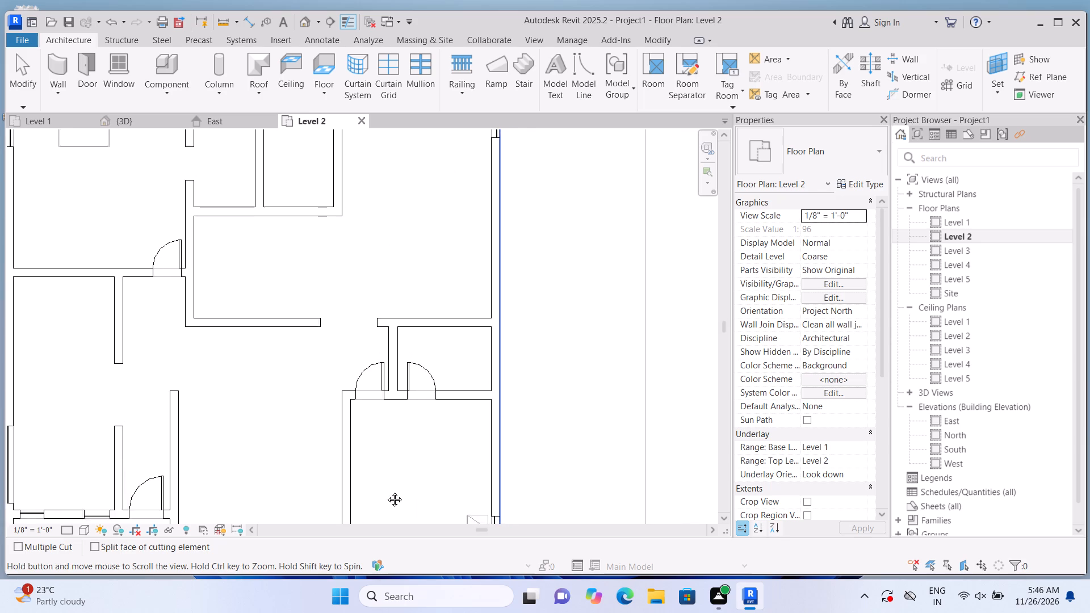
middle_drag(386, 491, 387, 492)
middle_drag(406, 236, 414, 367)
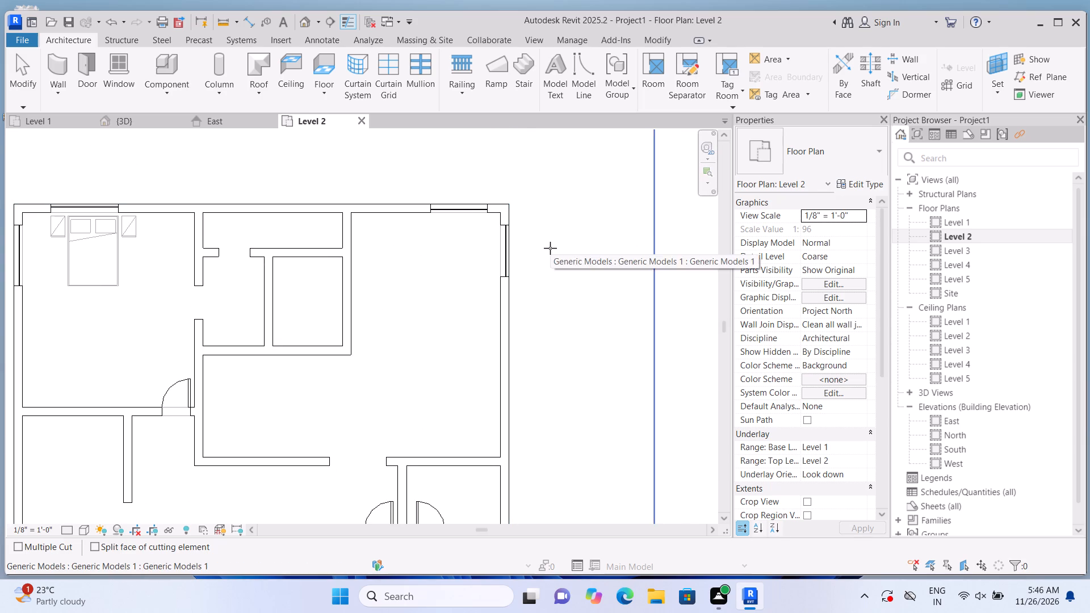
key(Escape)
click(503, 254)
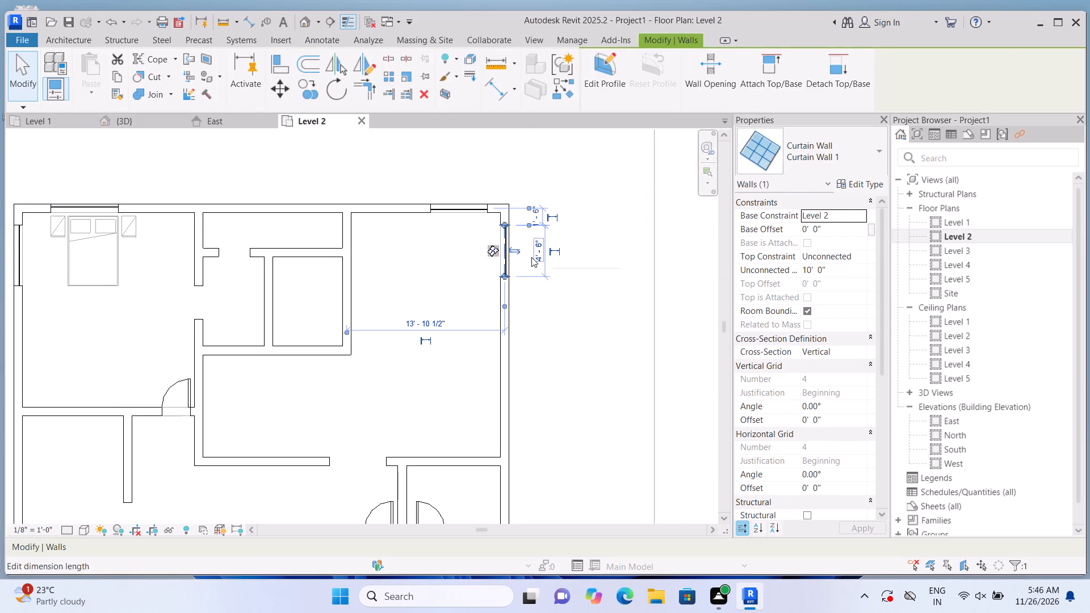
key(Delete)
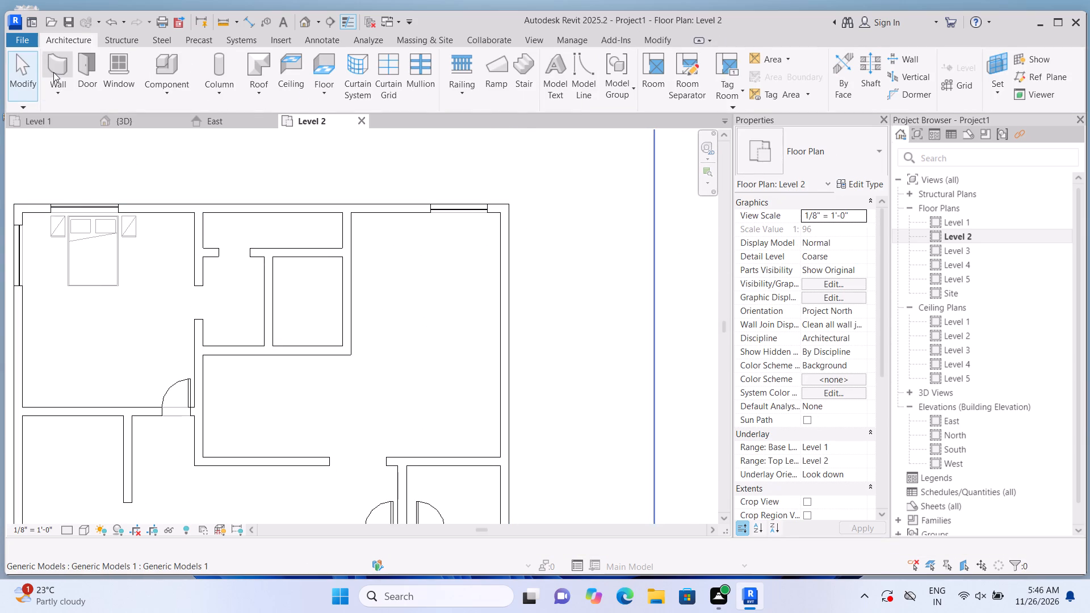
click(53, 70)
click(508, 229)
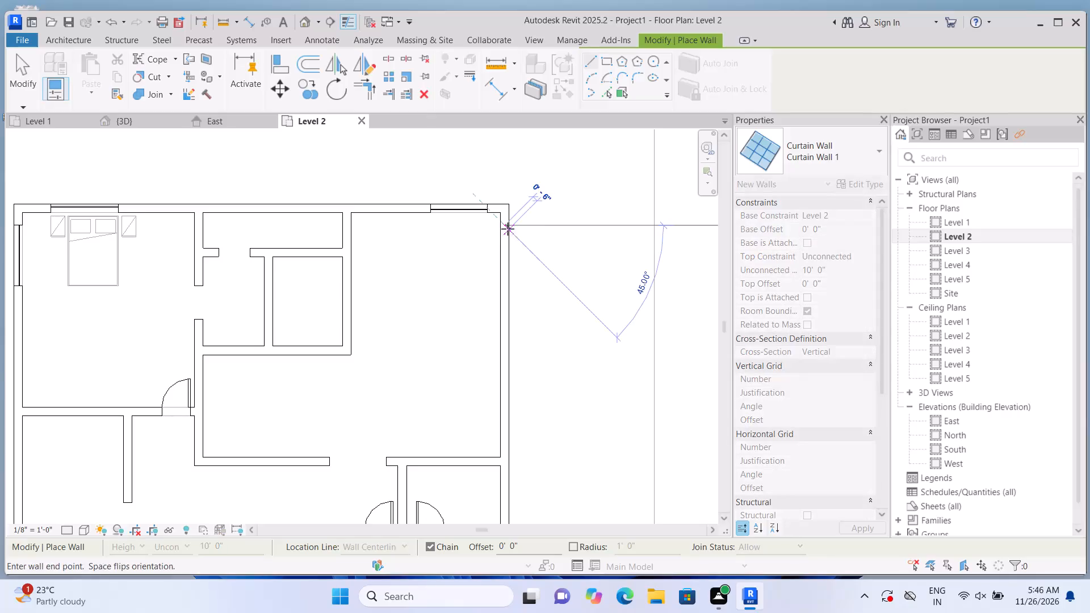
click(504, 297)
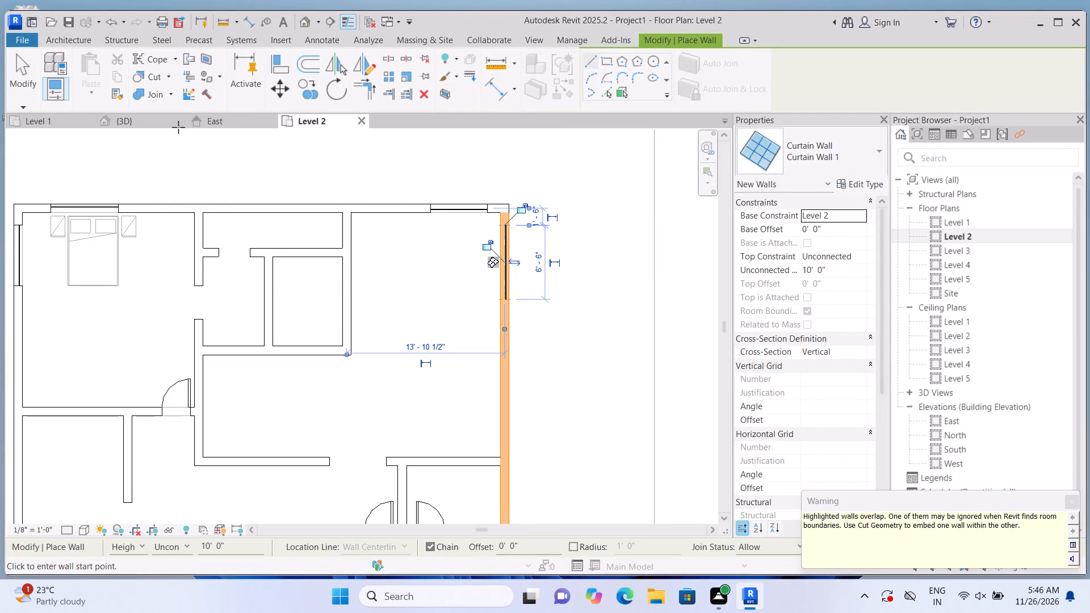
click(170, 72)
click(169, 104)
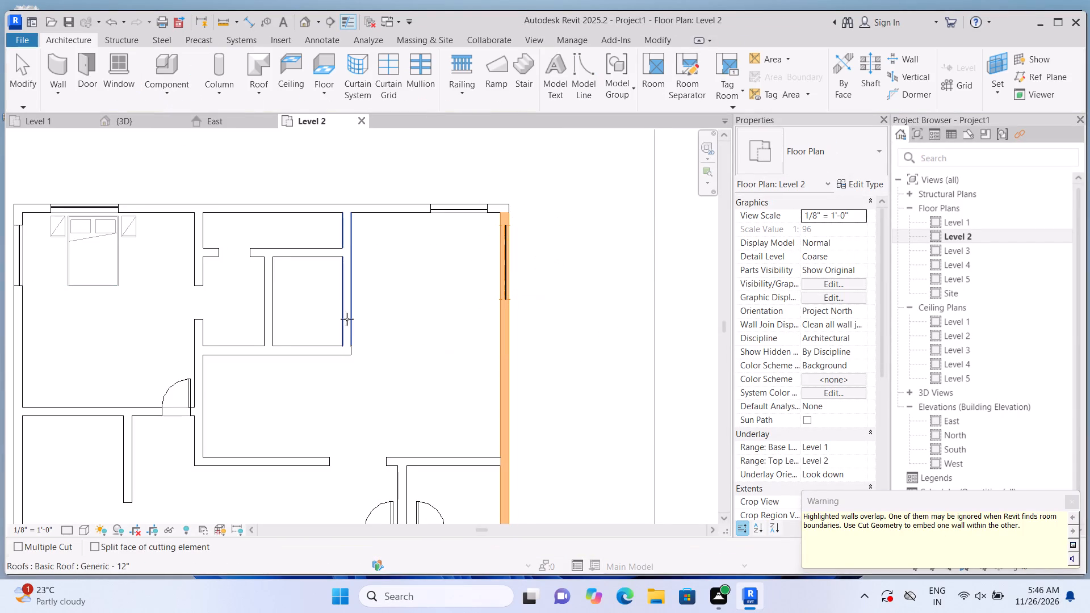
click(501, 354)
click(504, 261)
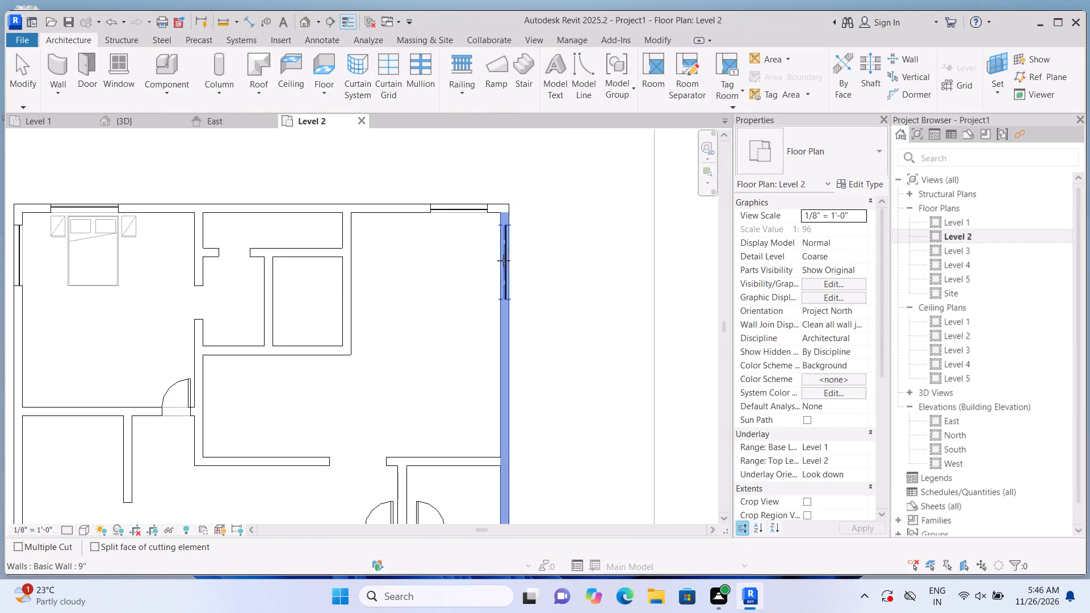
In 3D, reshape the southeast bedroom's east curtain wall to a base offset of about 3'-7" and a height of about 5'-0".
click(305, 22)
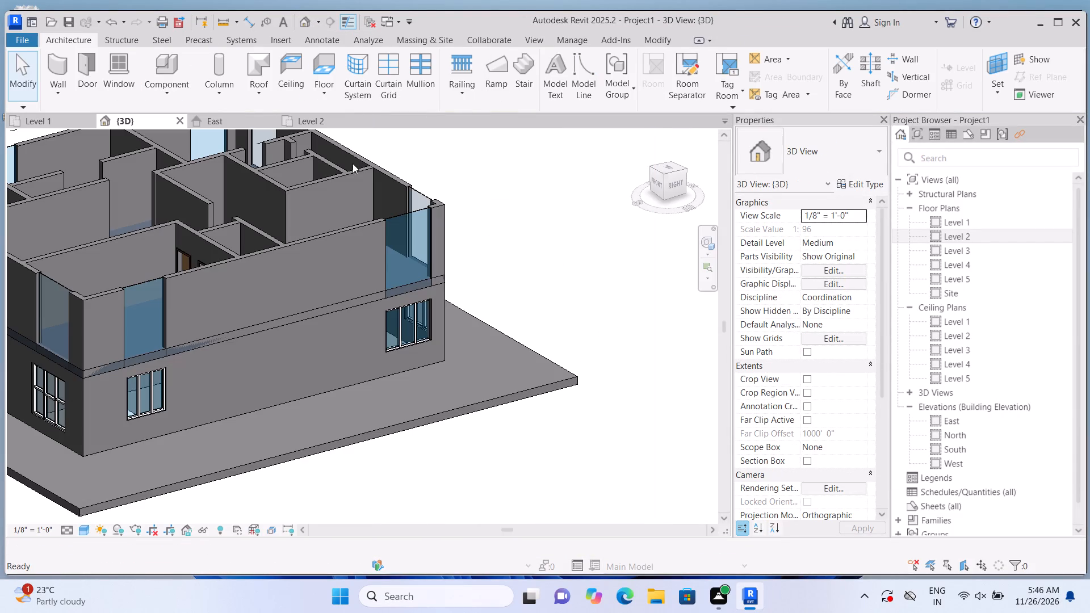
click(145, 301)
scroll(143, 316, up, 2)
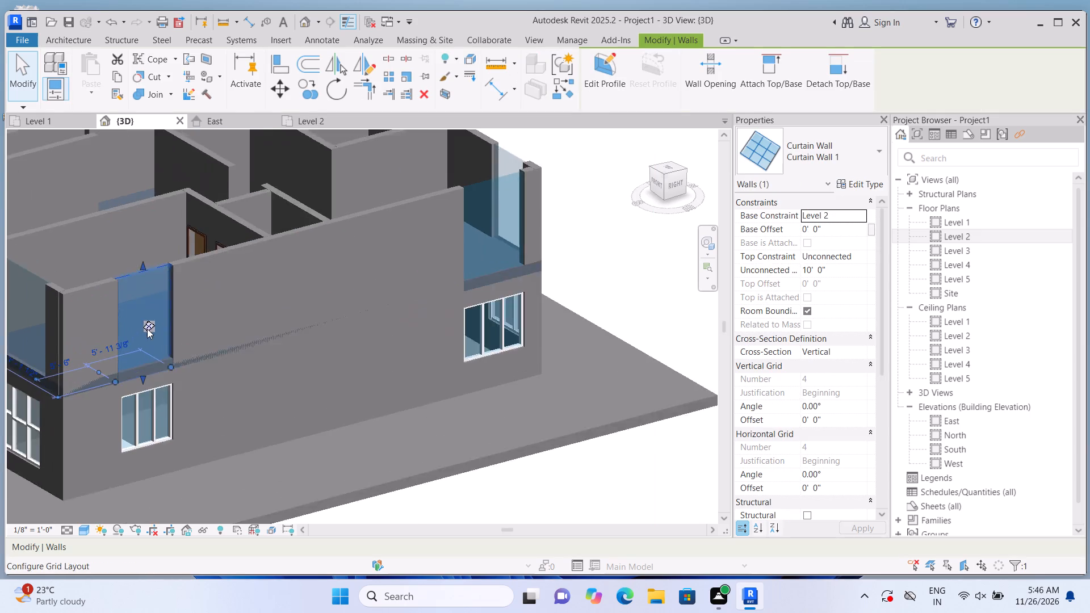
scroll(147, 329, up, 5)
drag(137, 410, 133, 394)
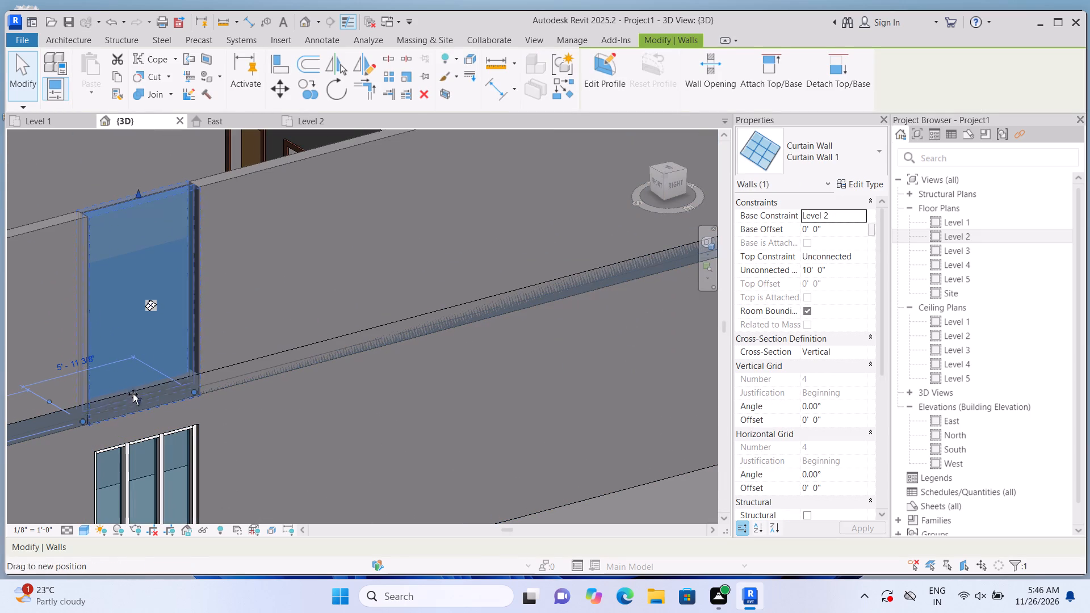
drag(133, 394, 137, 332)
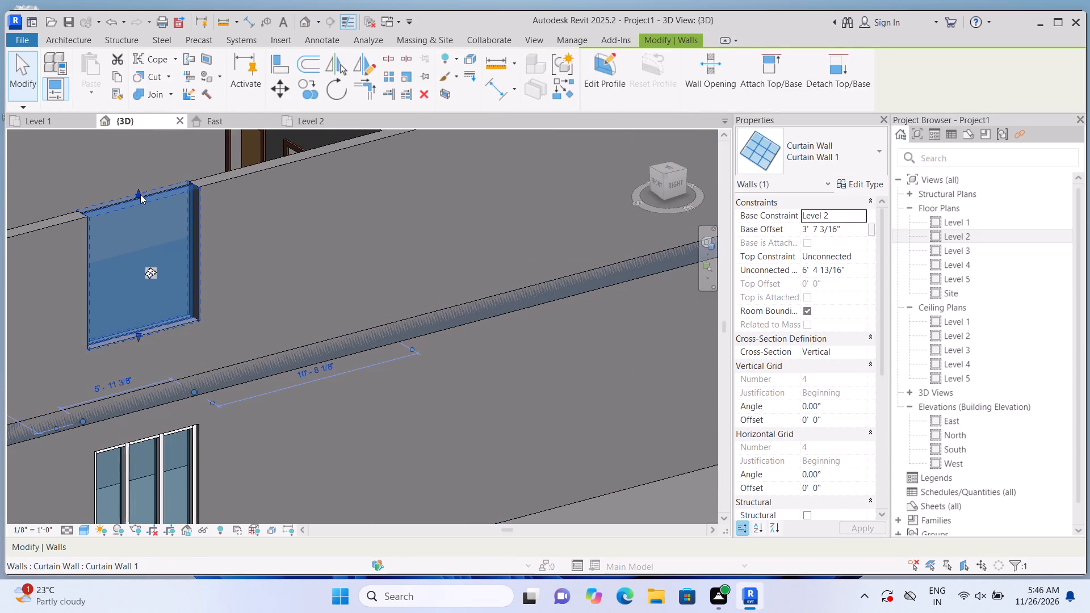
drag(139, 191, 138, 228)
click(138, 228)
scroll(138, 226, down, 2)
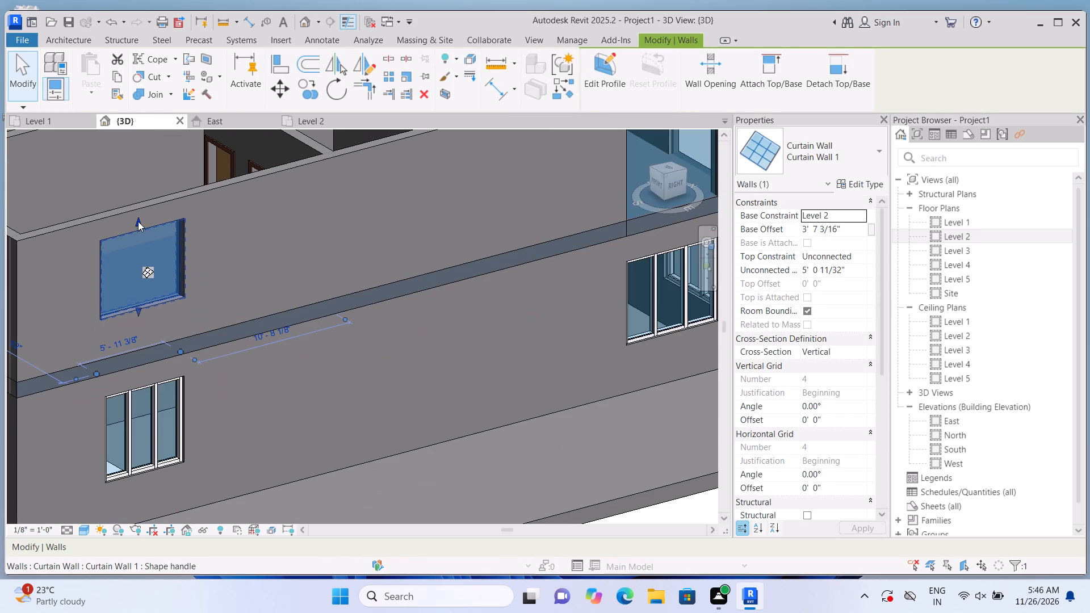
click(652, 517)
Add a vertical curtain grid line at the midpoint of the shortened east curtain wall.
scroll(194, 230, up, 2)
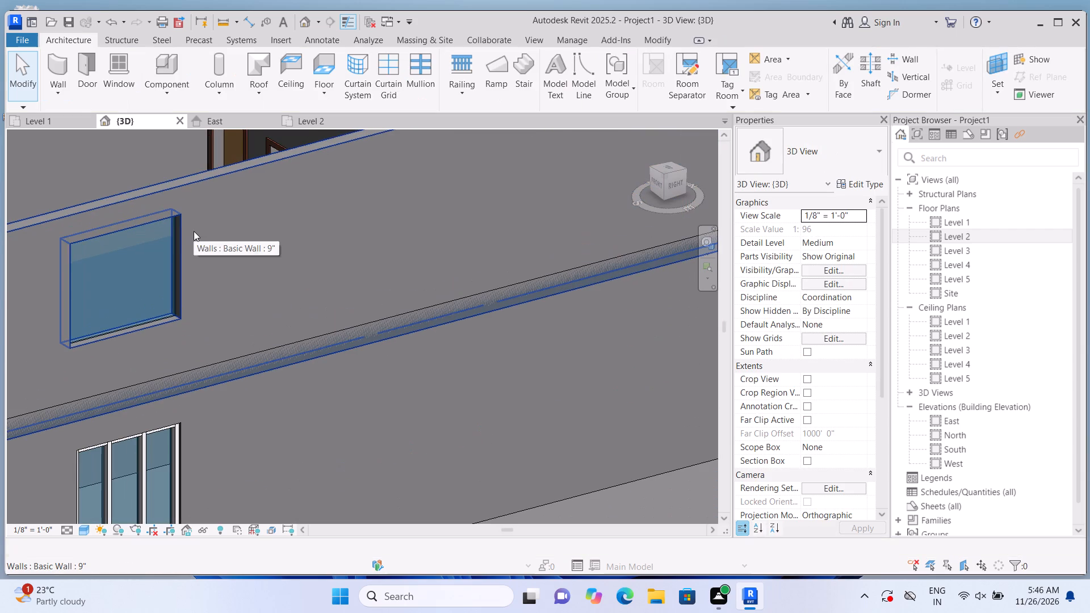
click(387, 93)
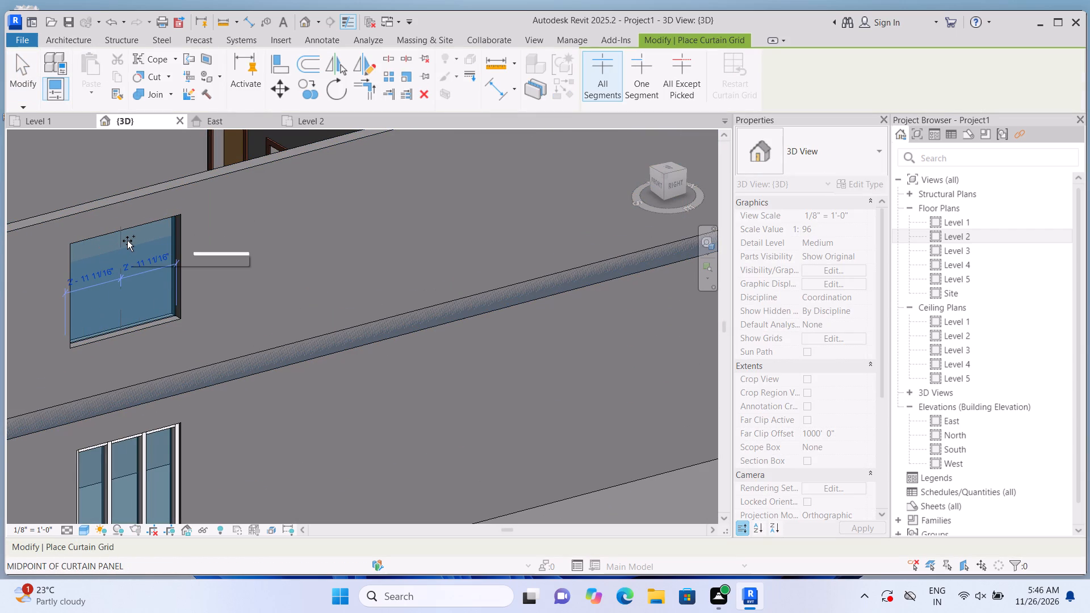
click(127, 241)
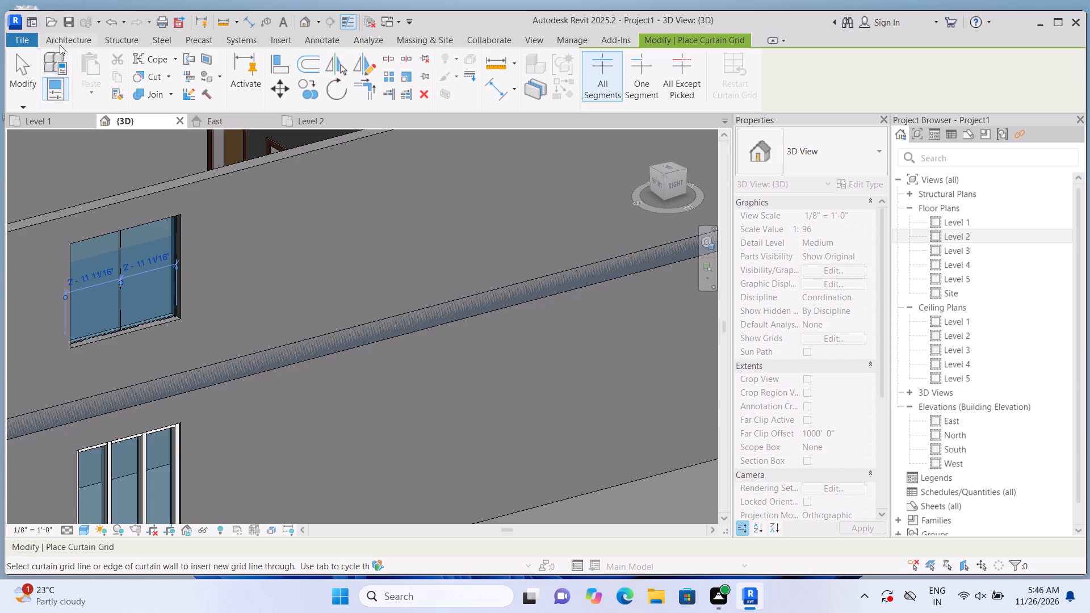
Place 2.5" x 5" rectangular mullions on all four borders and the central grid line of the shortened east curtain wall.
click(61, 41)
click(409, 85)
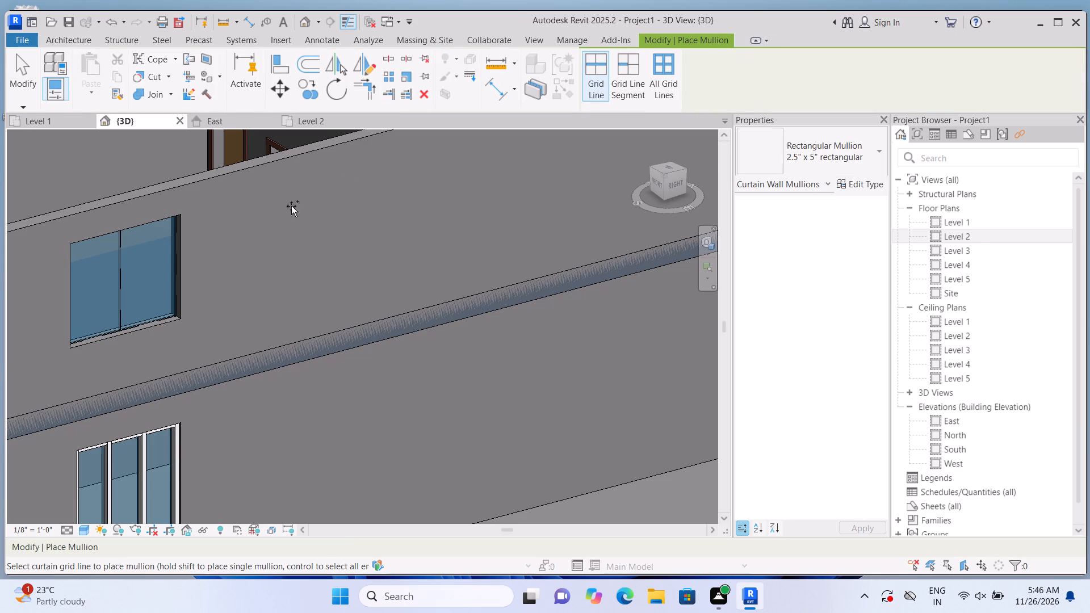
click(174, 231)
click(153, 226)
click(103, 278)
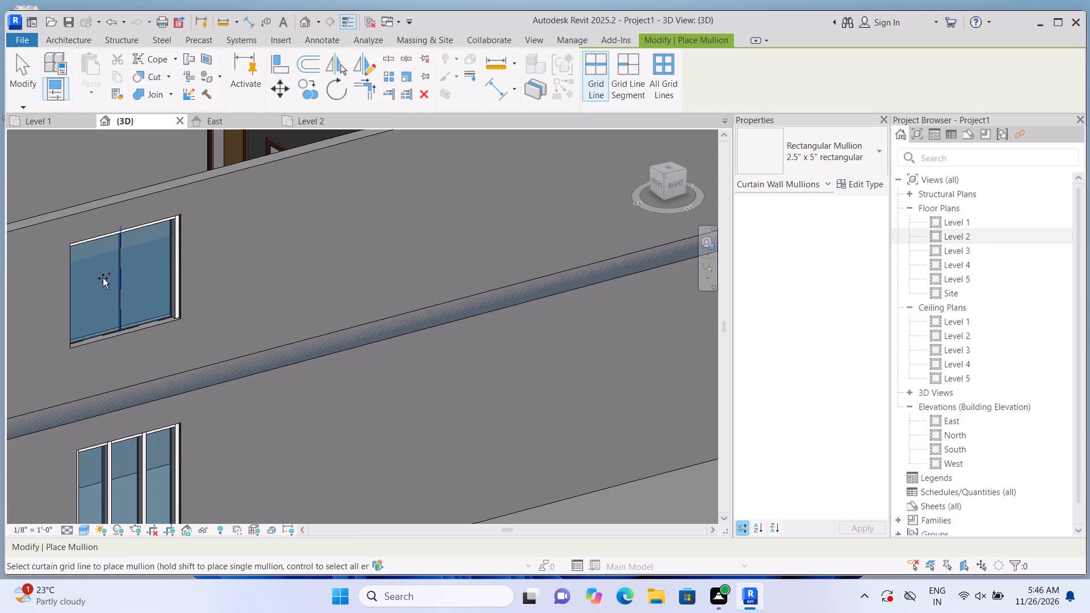
click(90, 283)
click(95, 329)
scroll(110, 313, down, 3)
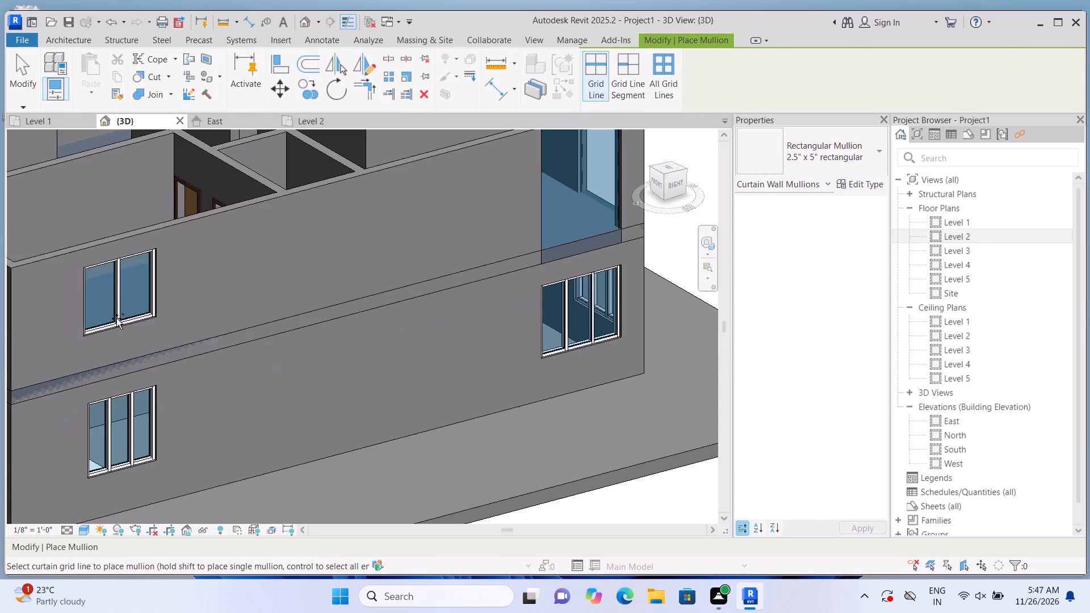
key(Escape)
Reshape the east curtain wall near the northeast corner to a base offset of about 3'-6" and a height of about 5'-0".
scroll(119, 322, down, 2)
middle_drag(208, 327, 55, 417)
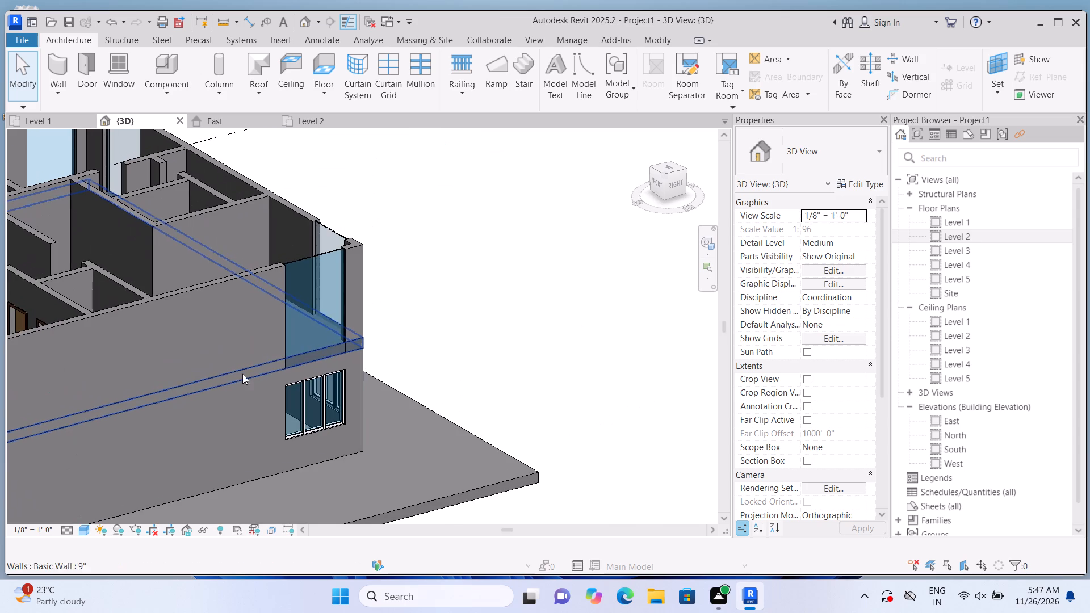
click(301, 267)
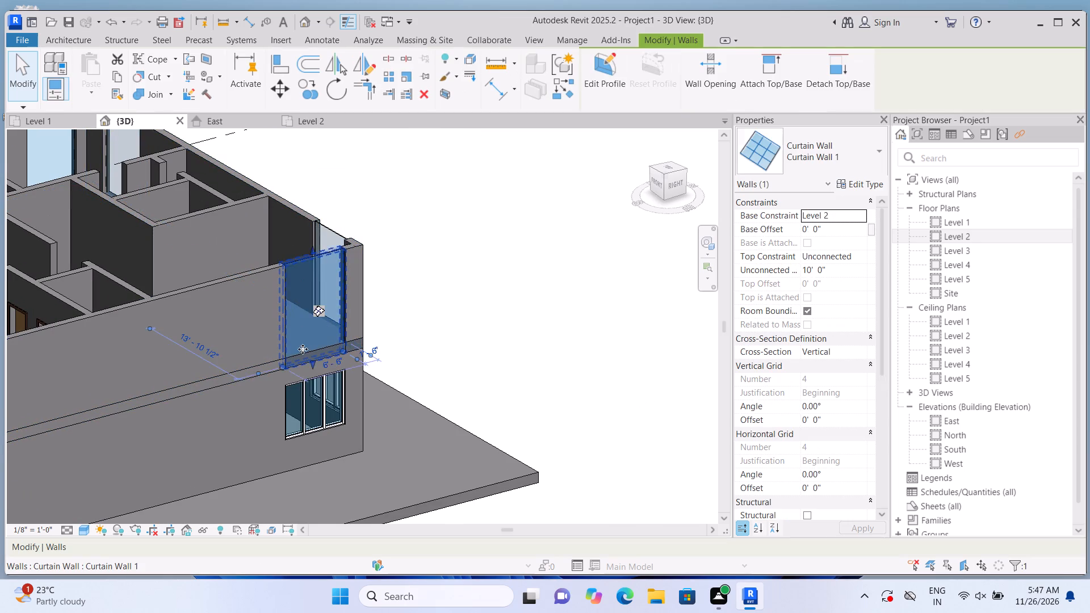
scroll(303, 350, up, 4)
drag(315, 356, 308, 318)
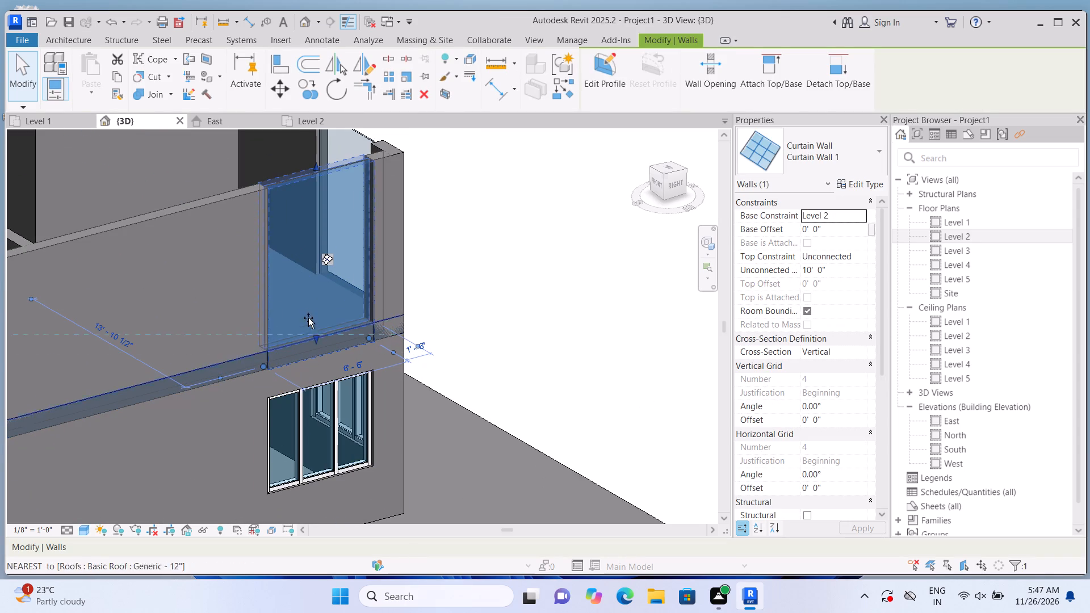
drag(308, 318, 305, 285)
click(305, 285)
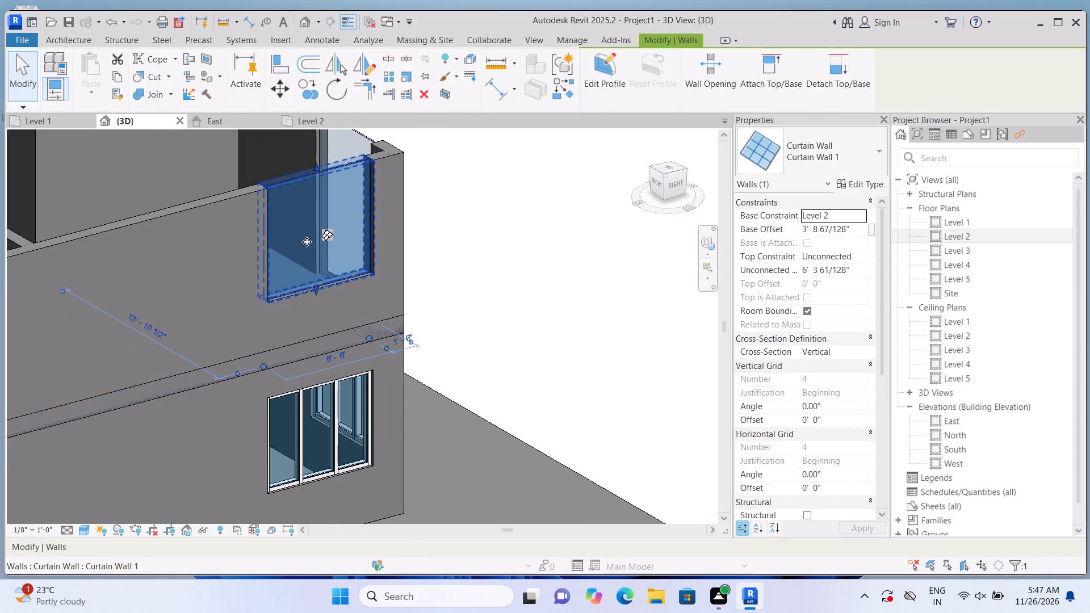
drag(315, 164, 316, 192)
drag(316, 186, 316, 199)
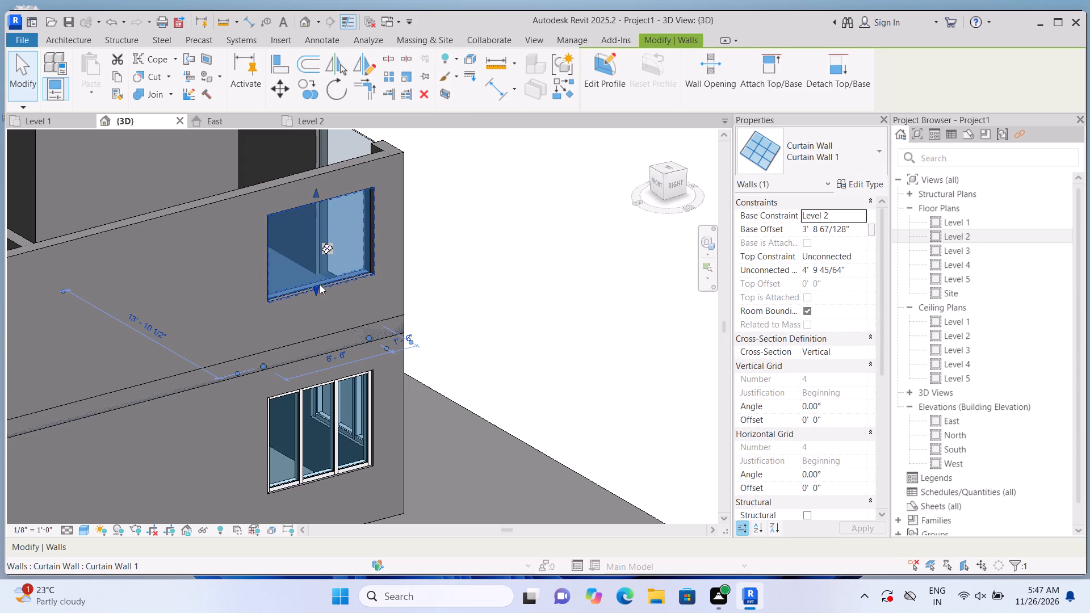
click(317, 287)
click(317, 289)
scroll(427, 275, down, 5)
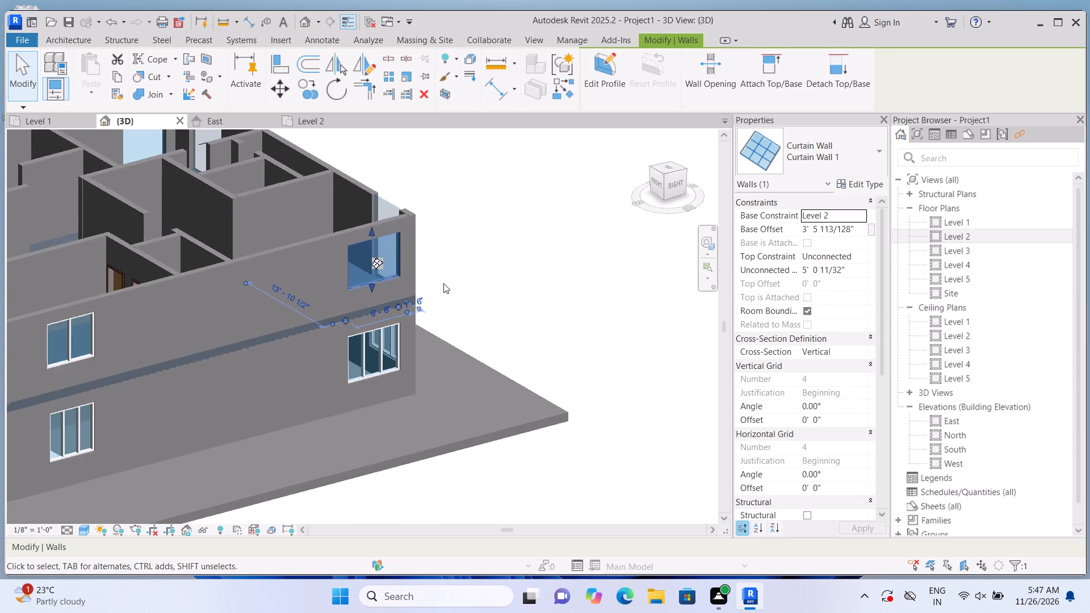
click(445, 283)
Add a vertical curtain grid line at the midpoint of the shortened east curtain wall near the northeast corner.
scroll(437, 264, up, 3)
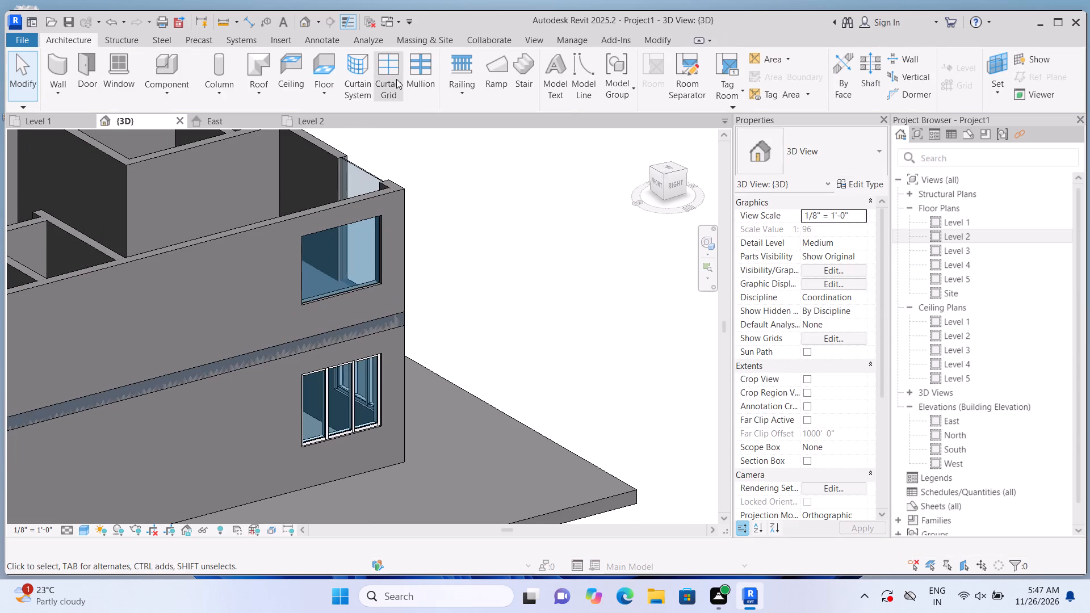
click(396, 79)
scroll(375, 272, up, 4)
scroll(329, 213, up, 2)
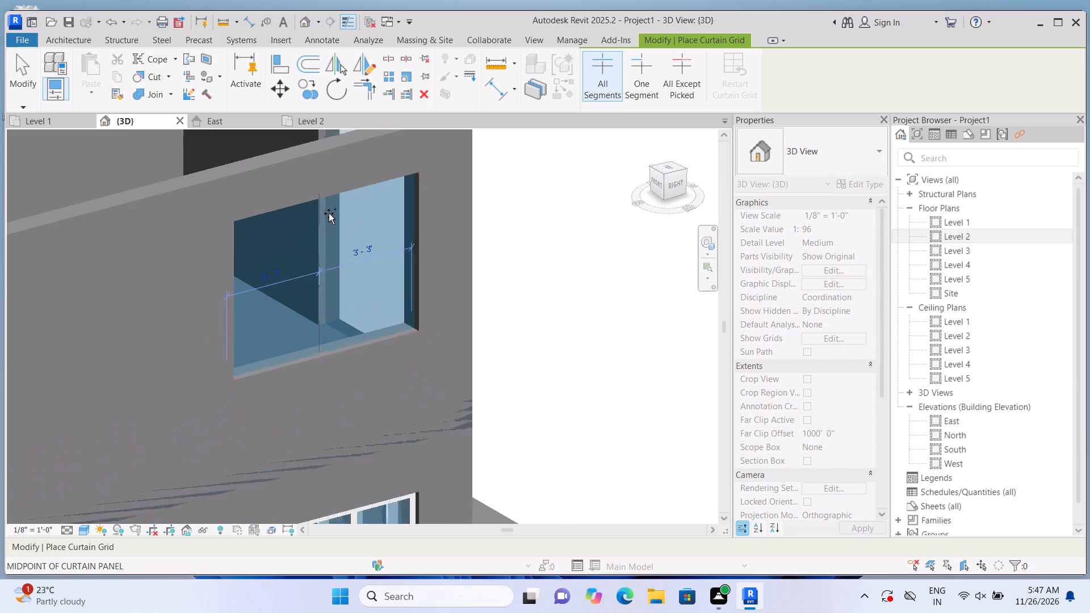
scroll(329, 213, up, 6)
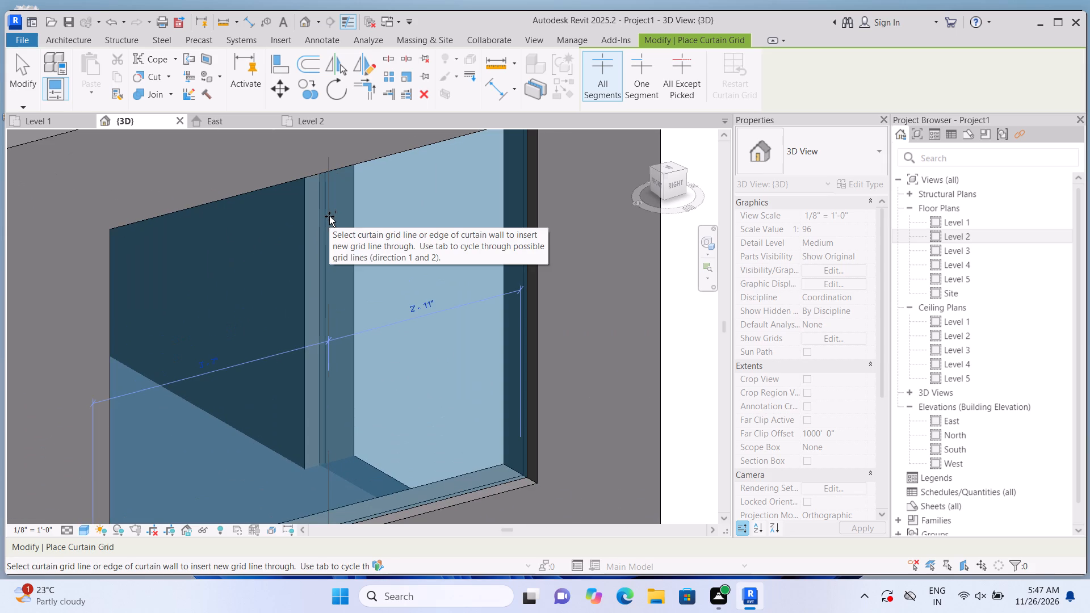
scroll(314, 217, down, 3)
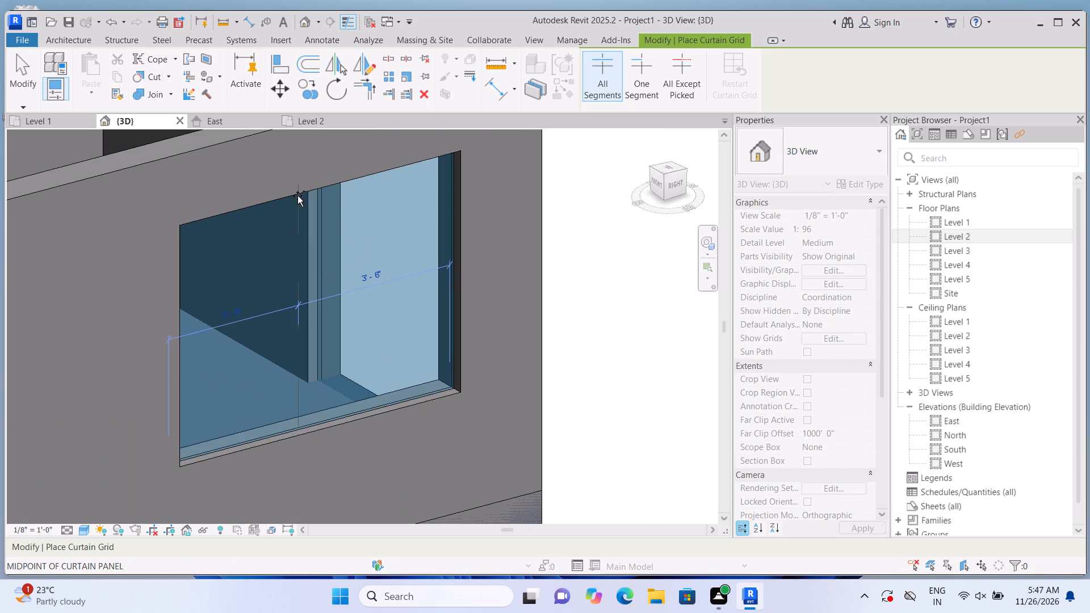
scroll(300, 196, up, 4)
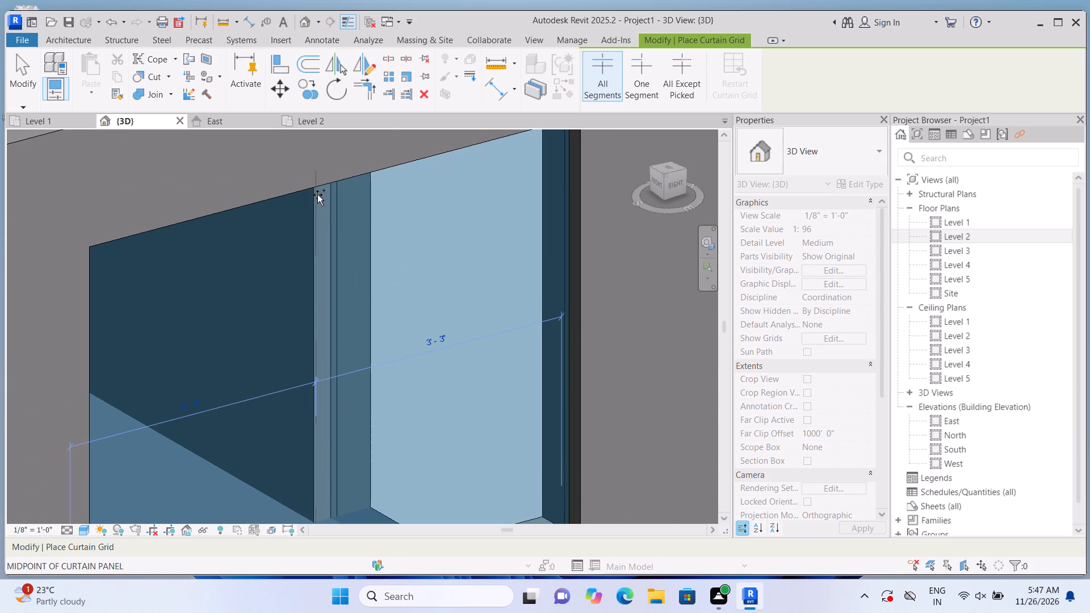
scroll(322, 194, down, 5)
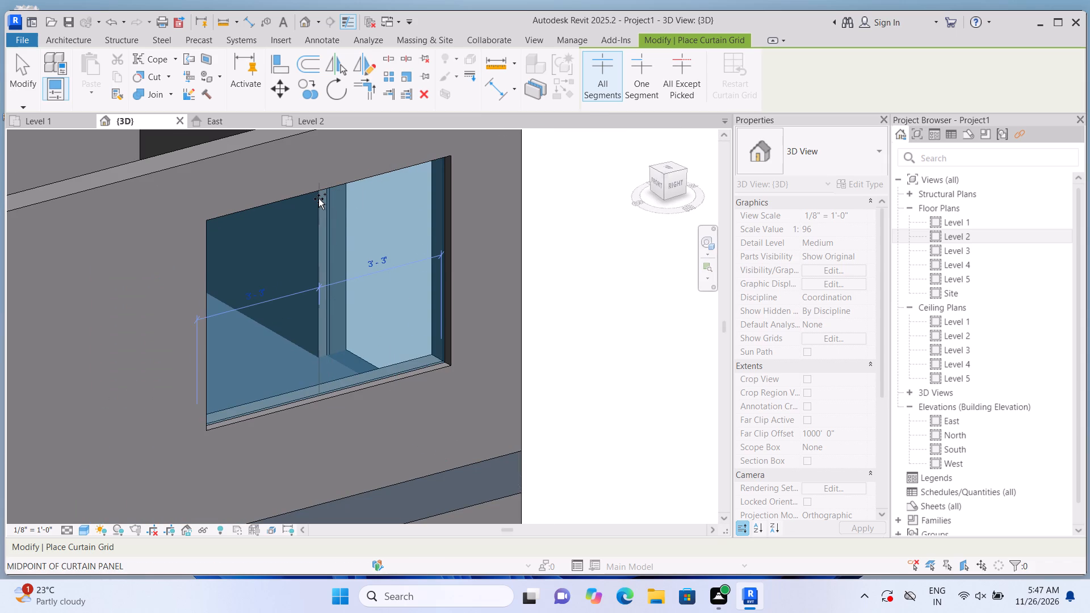
click(318, 199)
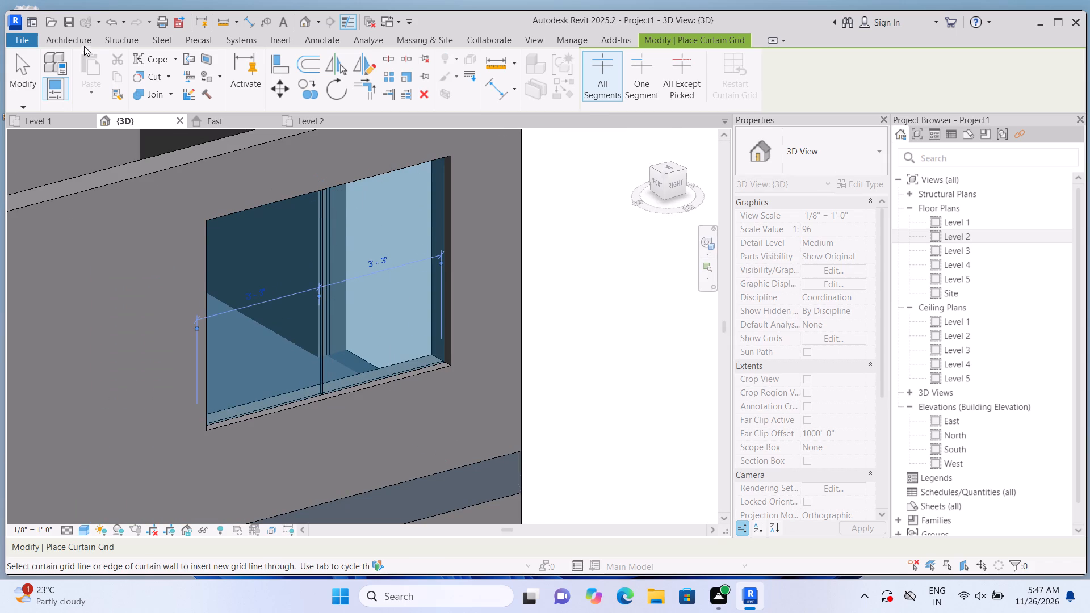
Place 2.5" x 5" rectangular mullions on the central grid line and all four borders of the northeast corner's east curtain wall.
click(78, 30)
click(78, 35)
click(416, 91)
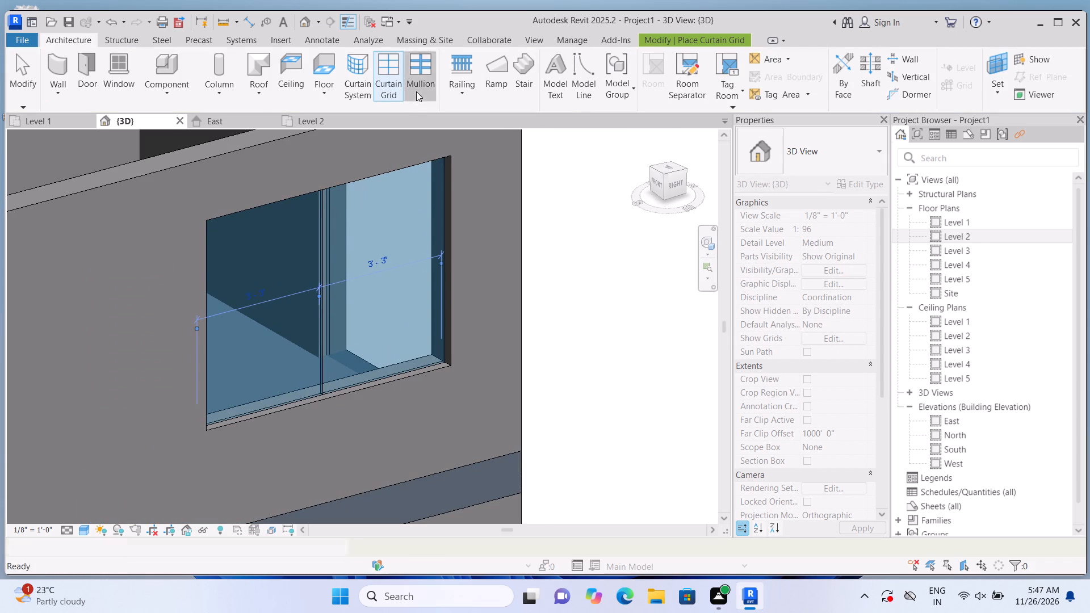
click(337, 254)
scroll(326, 312, up, 1)
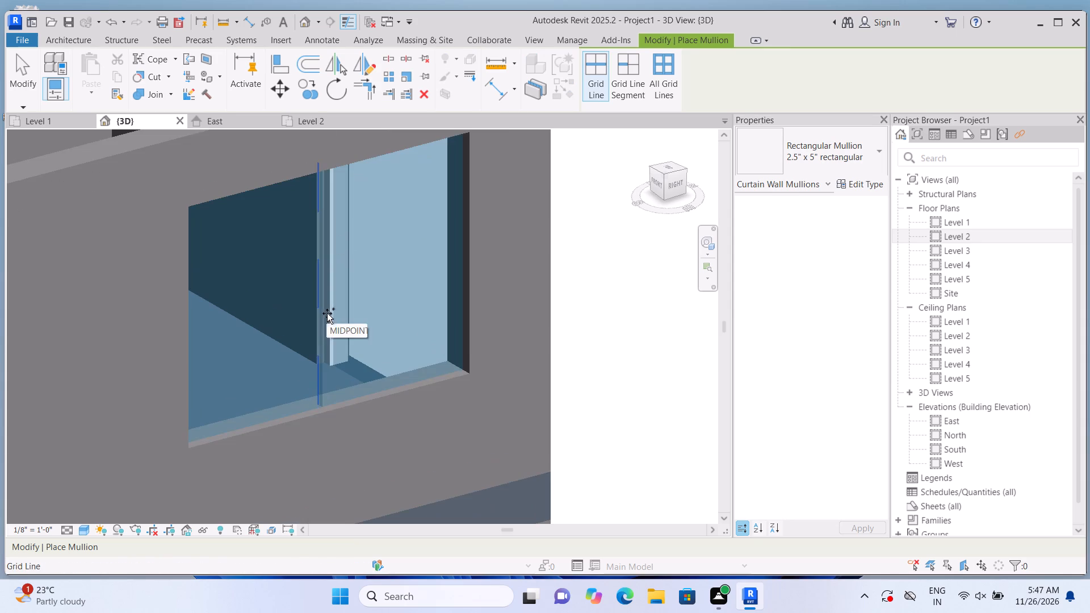
click(323, 363)
click(217, 343)
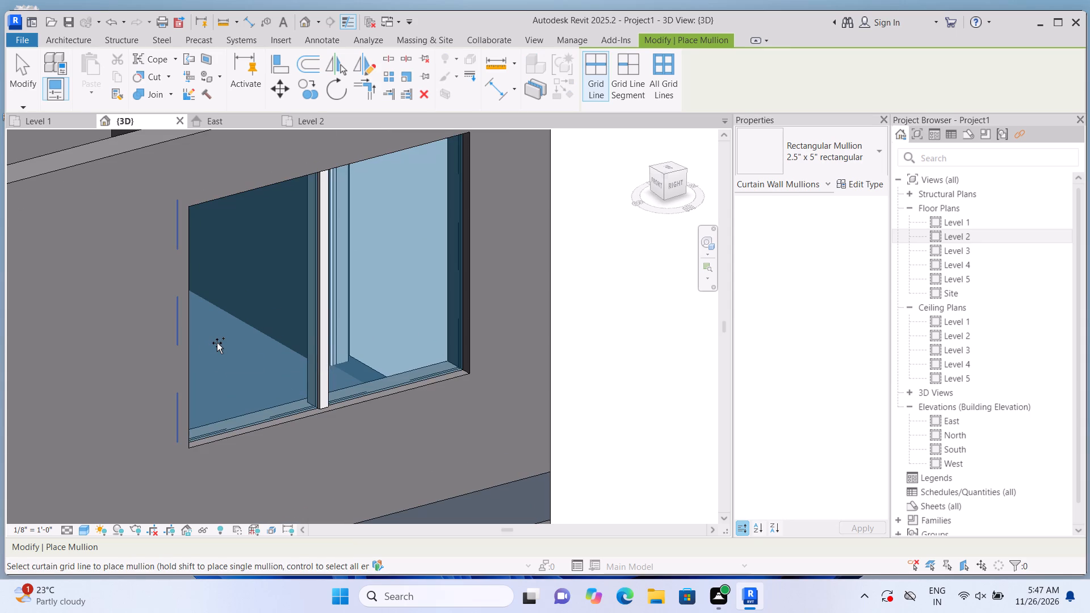
click(460, 280)
click(414, 382)
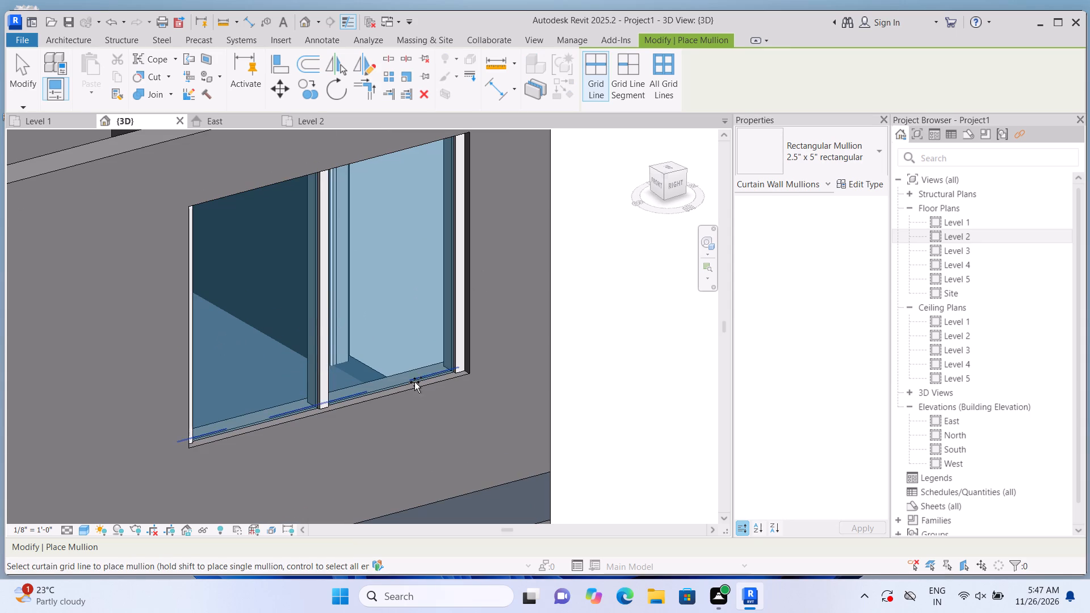
click(387, 182)
scroll(391, 211, down, 7)
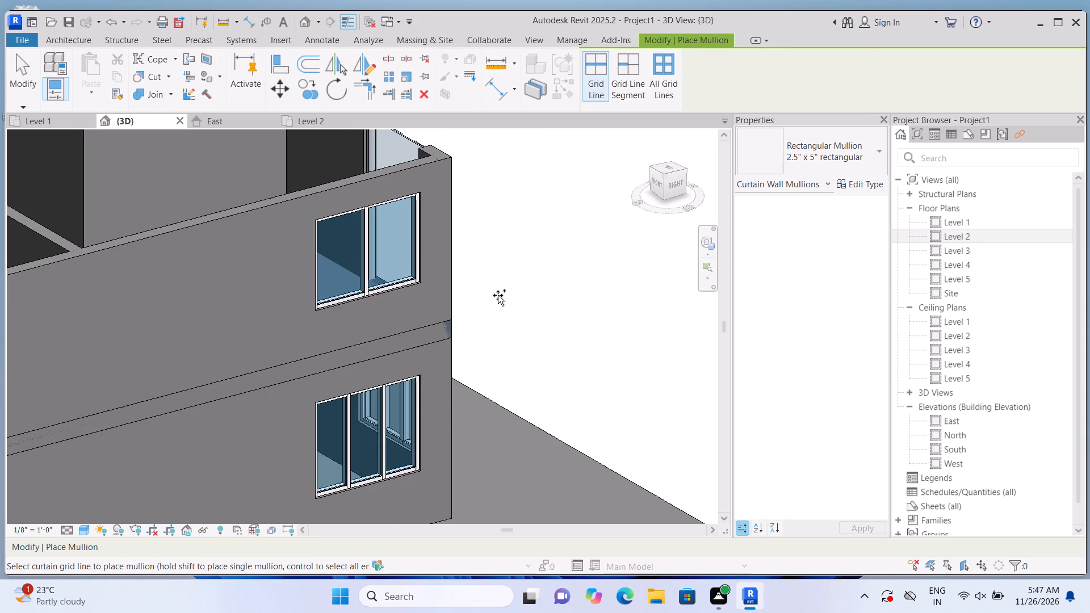
key(Escape)
Delete the full-height Curtain Wall 1 in Level 2's north wall beside the northeast corner.
scroll(521, 288, down, 1)
shift+middle_drag(521, 288, 370, 293)
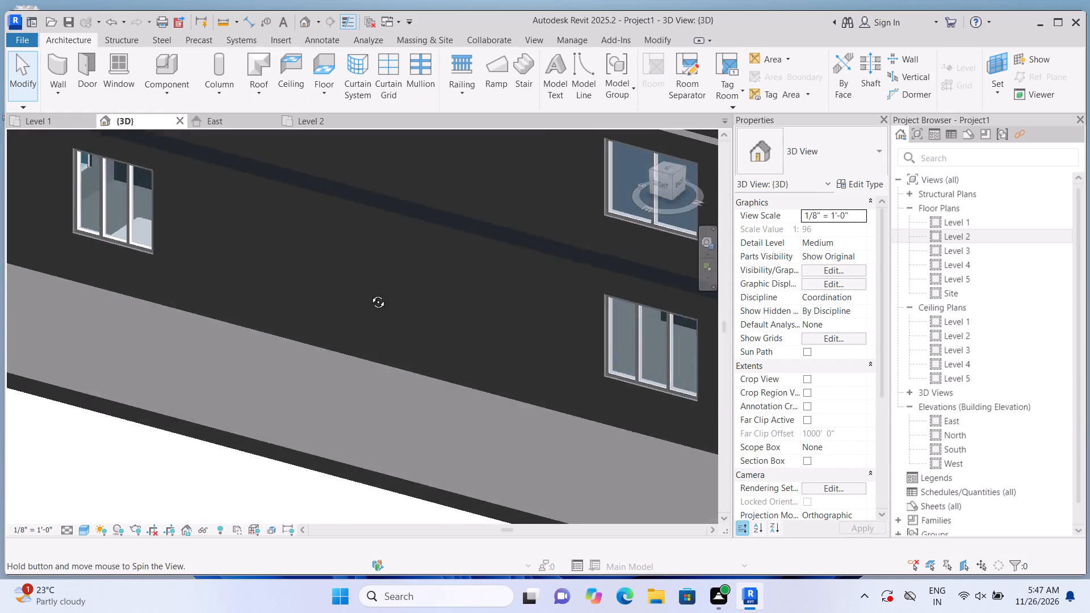
shift+middle_drag(370, 293, 339, 276)
middle_drag(566, 246, 224, 288)
scroll(673, 325, up, 2)
scroll(531, 322, up, 1)
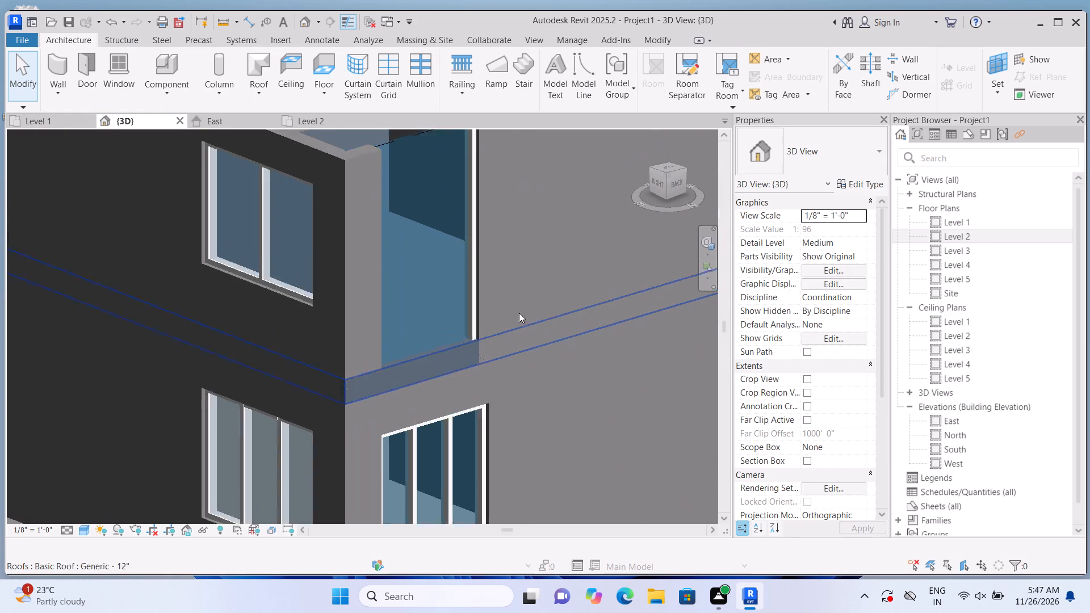
scroll(519, 313, up, 1)
click(464, 238)
key(Delete)
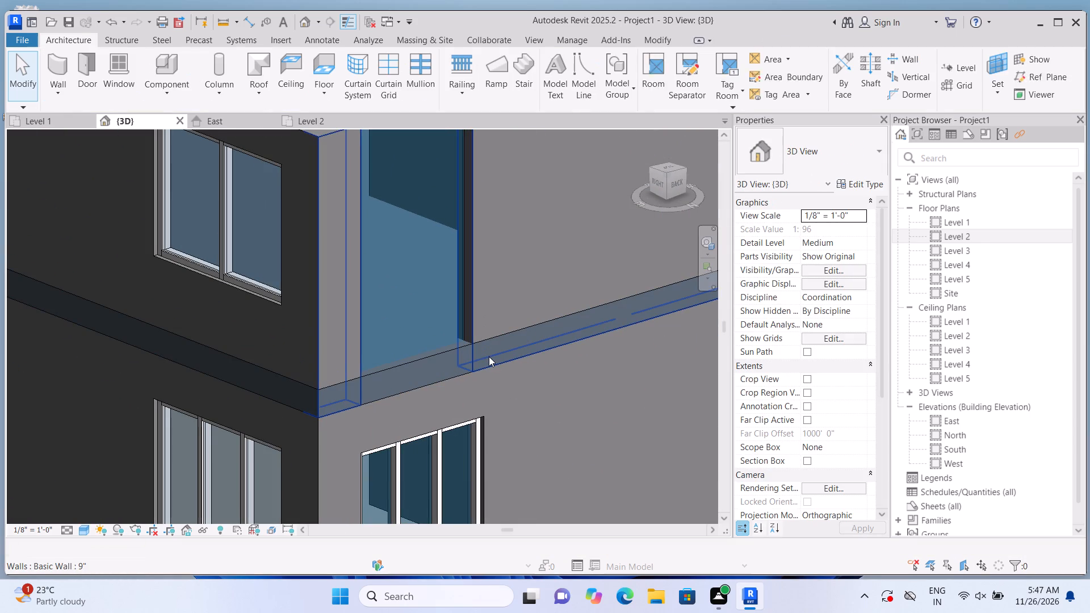
scroll(467, 355, down, 9)
middle_drag(538, 378, 408, 405)
scroll(401, 416, up, 1)
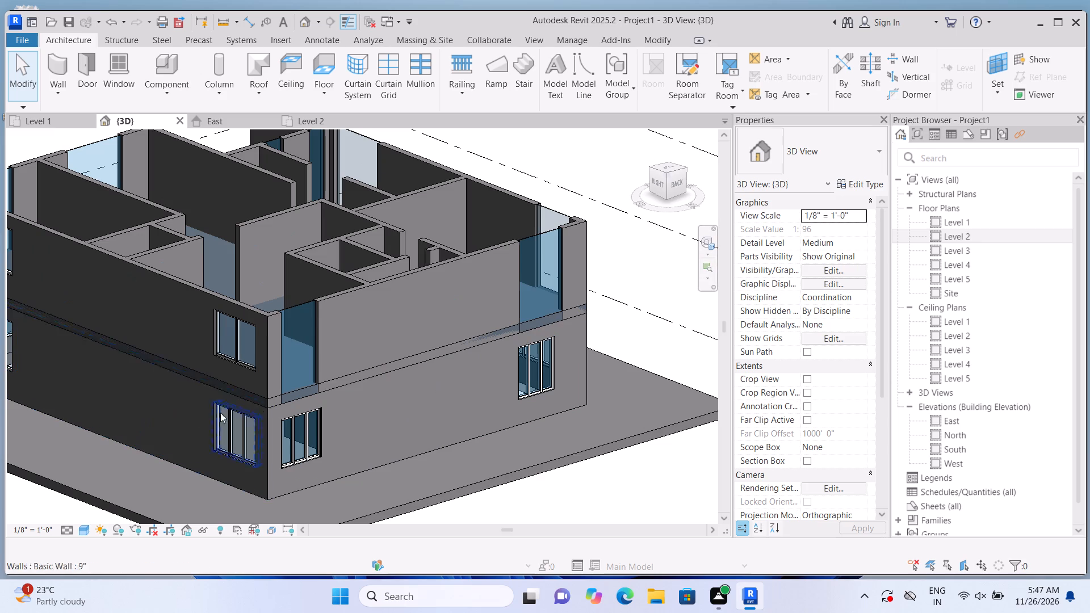
click(307, 366)
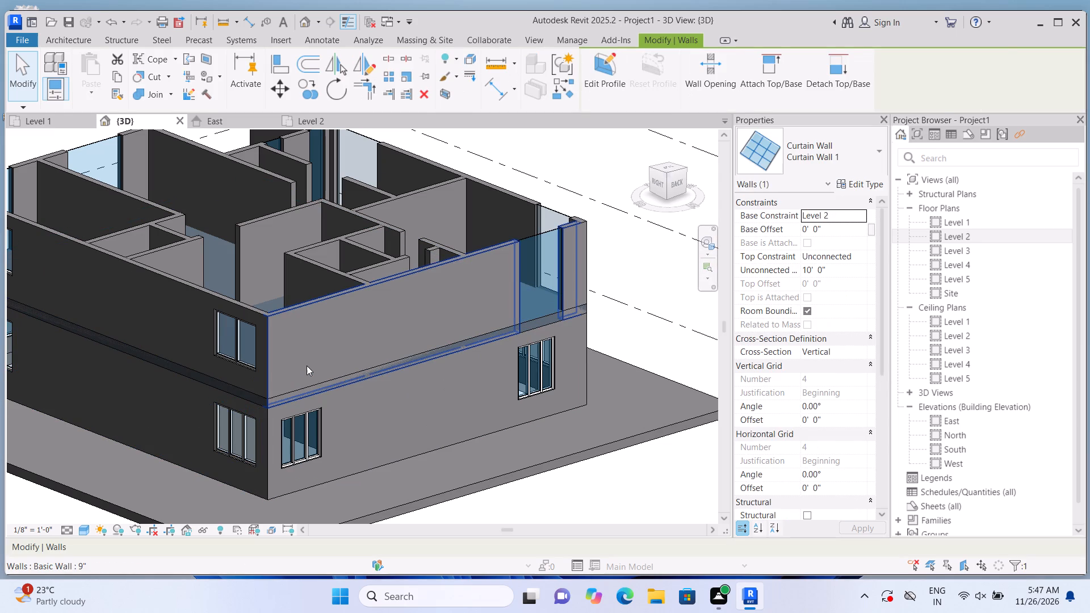
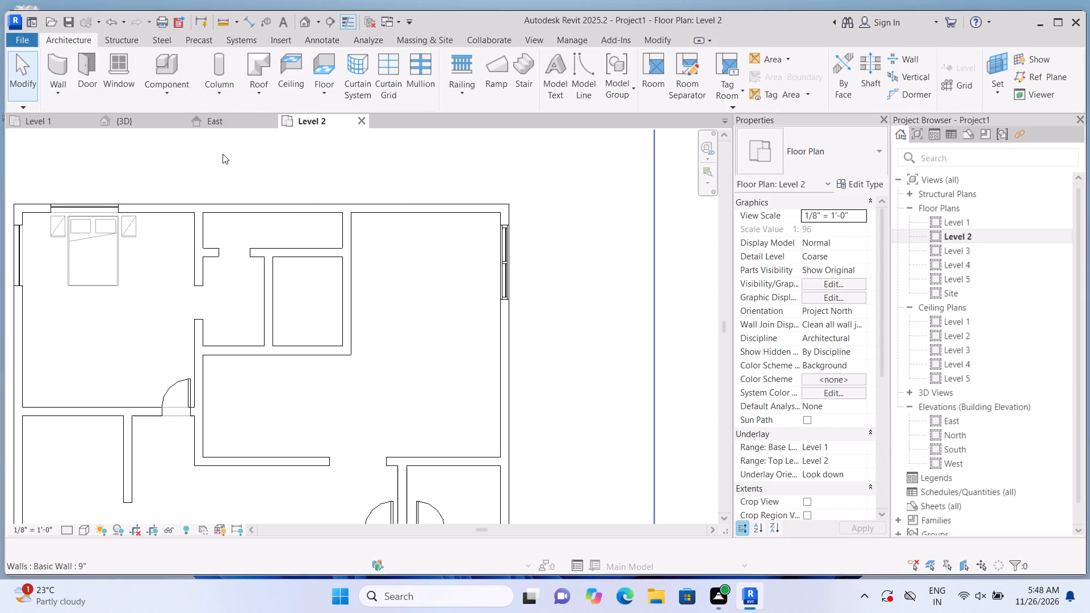
Draw a 6'-6" Curtain Wall 1 in Level 2's north wall near the northeast corner and cut it into the host wall.
click(59, 63)
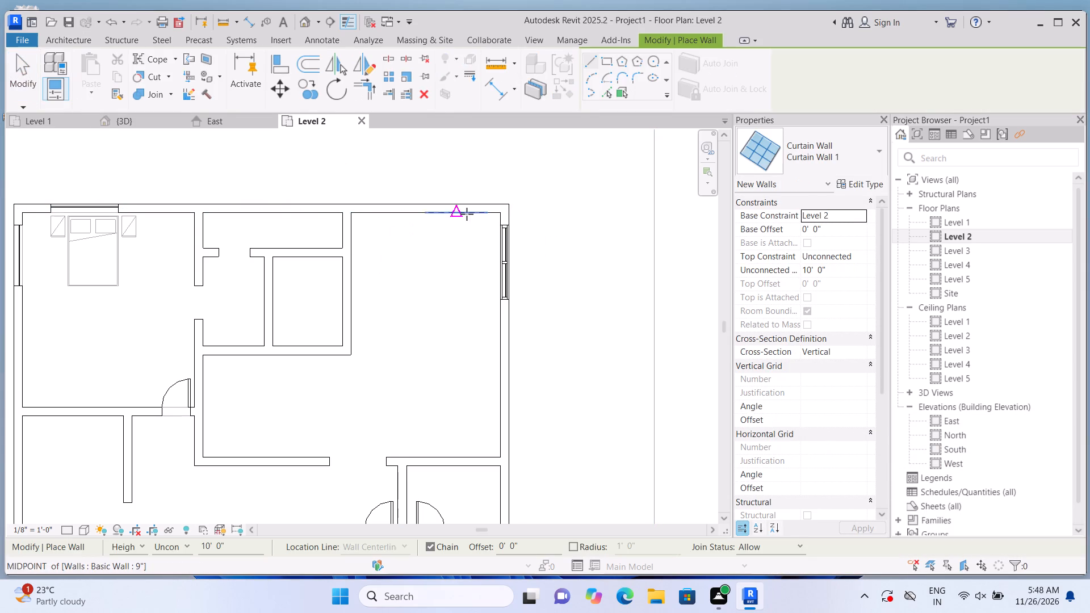
click(488, 211)
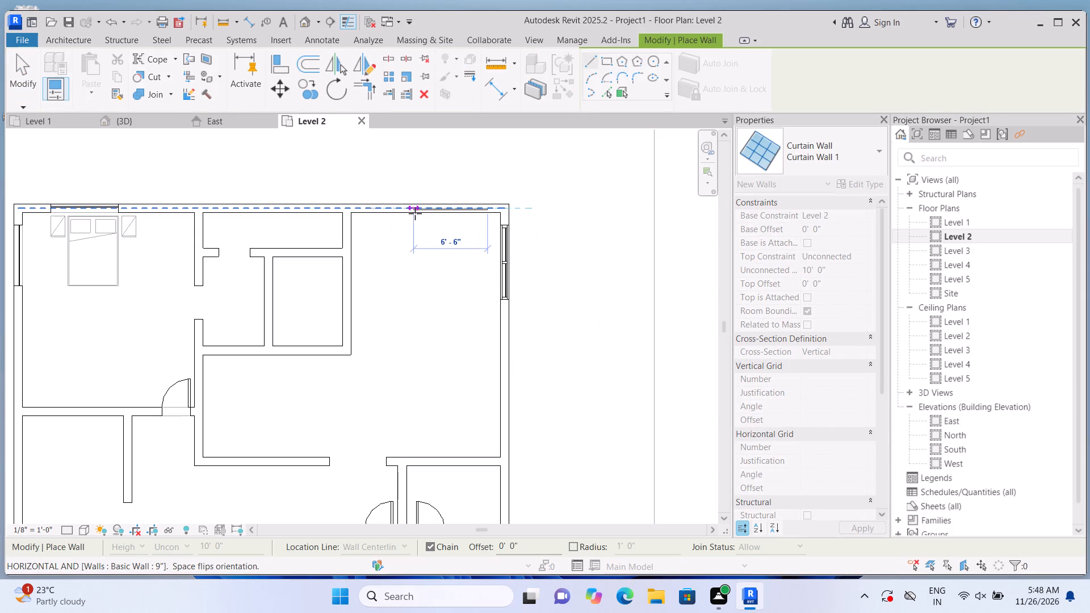
click(415, 213)
click(165, 72)
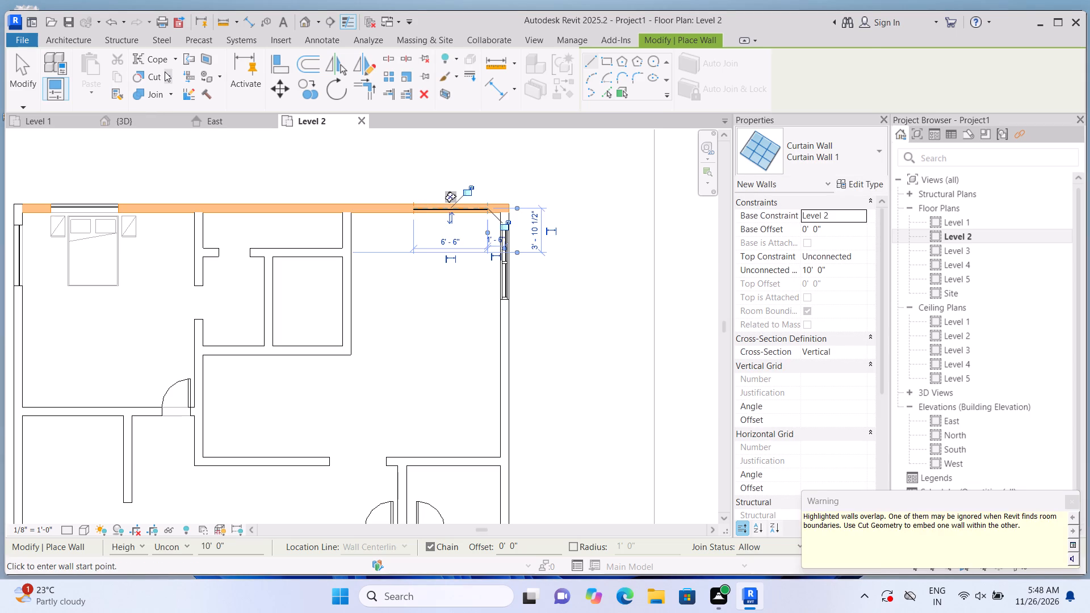
click(171, 88)
click(378, 212)
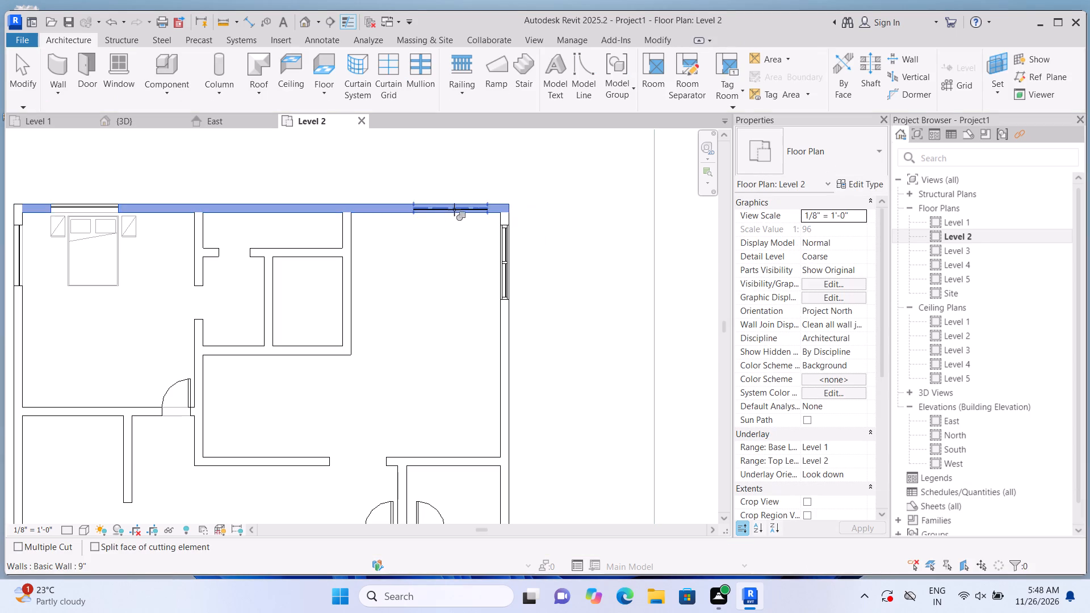
click(455, 209)
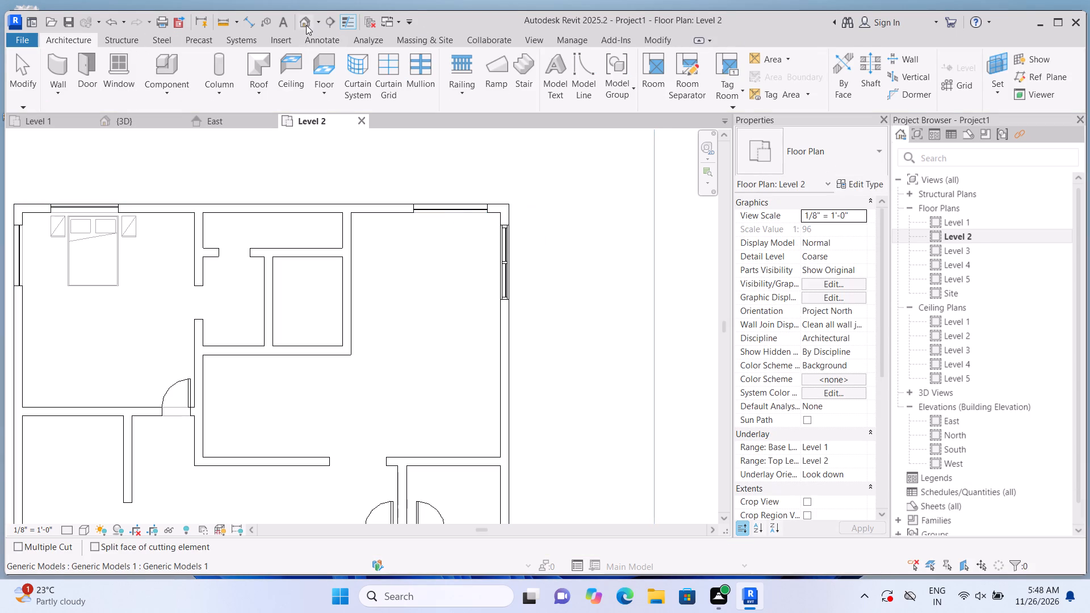
In 3D, reshape the new north curtain wall near the northeast corner to a base offset of about 3'-0" and a height of about 5'-6".
click(306, 25)
click(311, 314)
scroll(309, 371, up, 4)
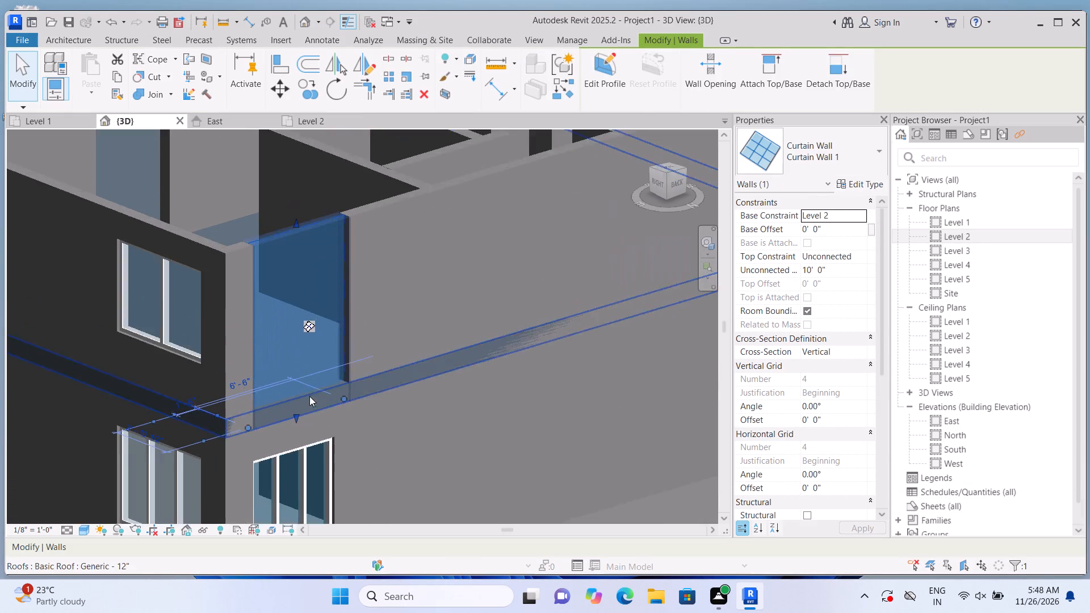
scroll(309, 396, up, 3)
drag(291, 414, 285, 349)
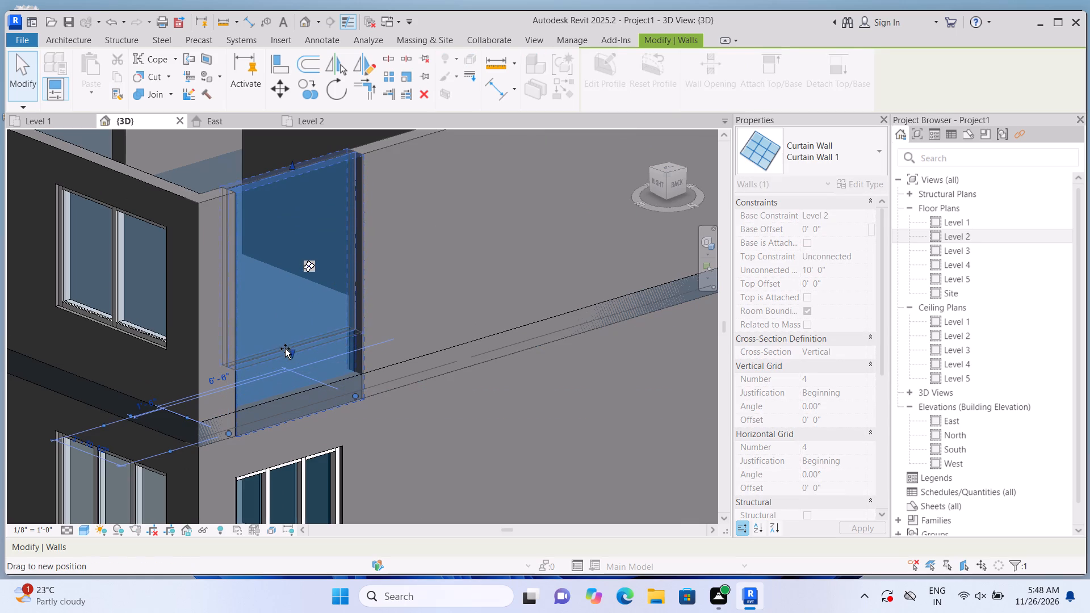
drag(285, 349, 285, 342)
drag(296, 162, 296, 198)
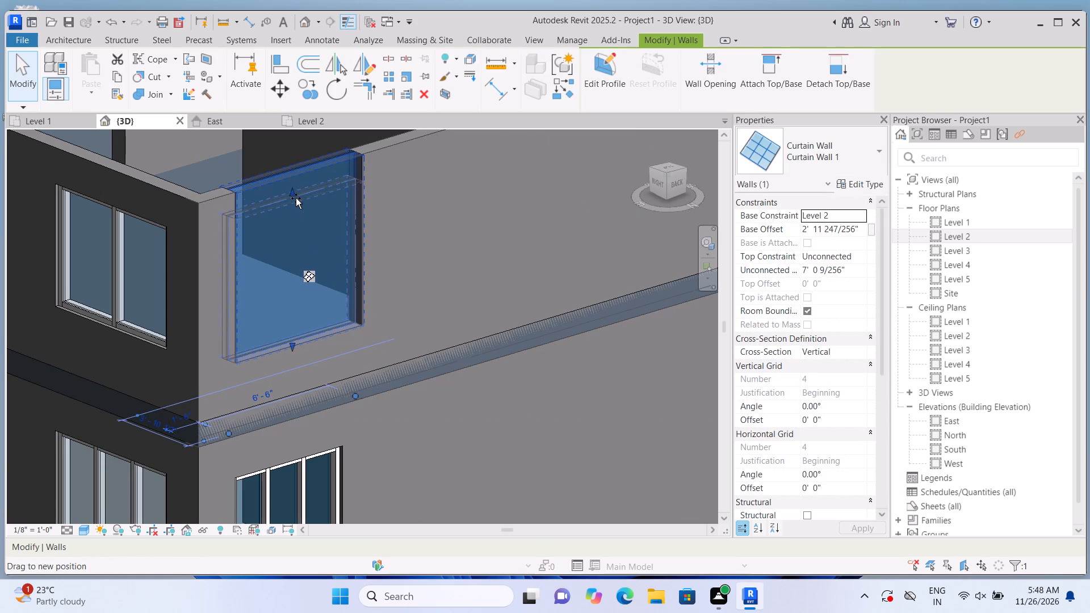
drag(296, 198, 295, 207)
click(295, 207)
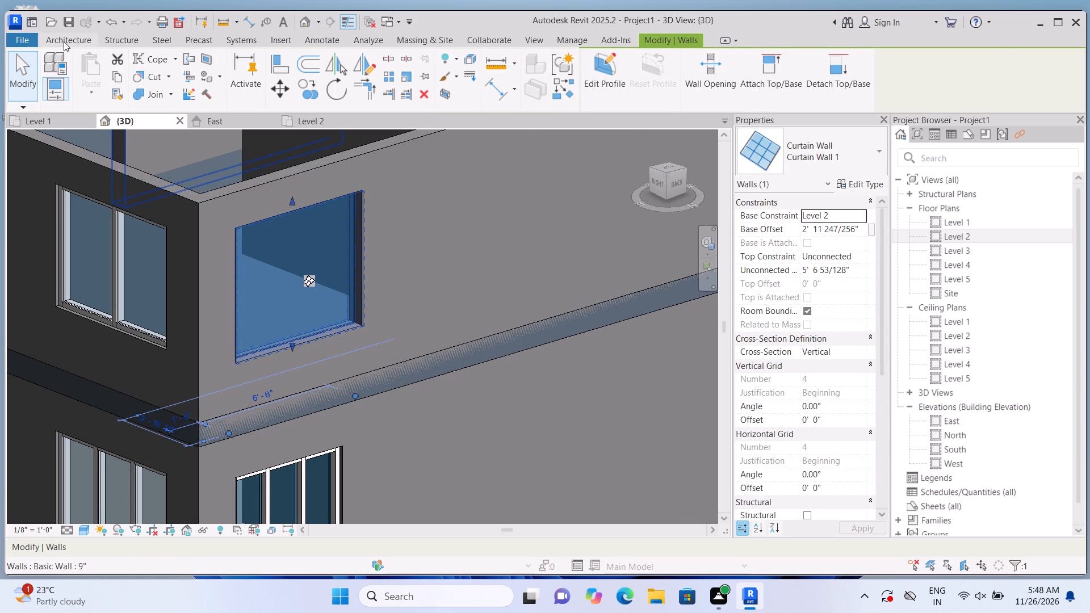
Add a vertical curtain grid line near the middle of this north curtain wall, about 3'-5" from its east edge.
click(64, 41)
click(390, 91)
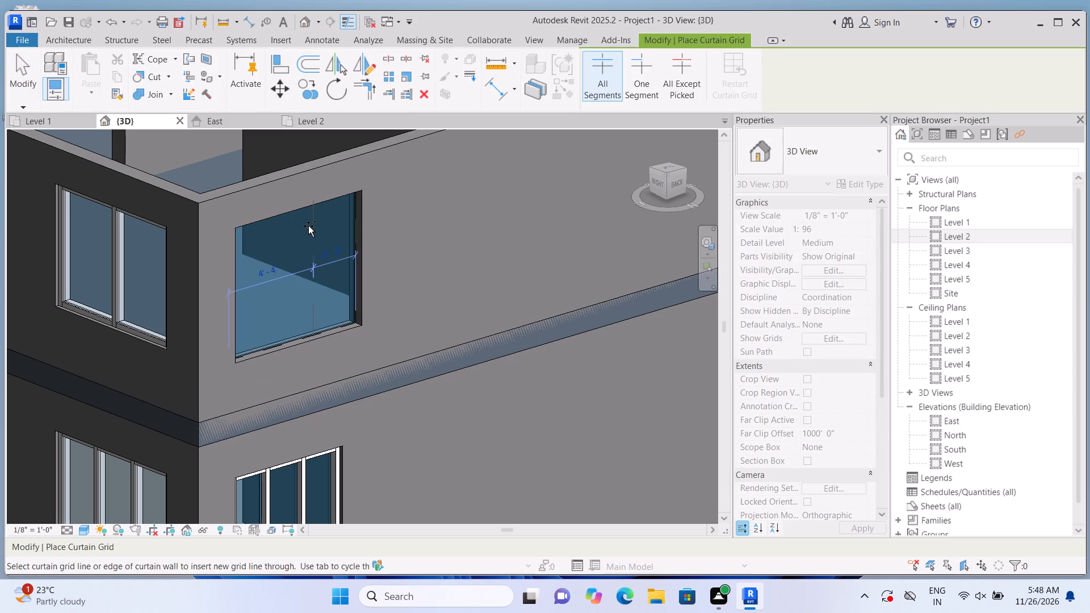
scroll(296, 234, up, 8)
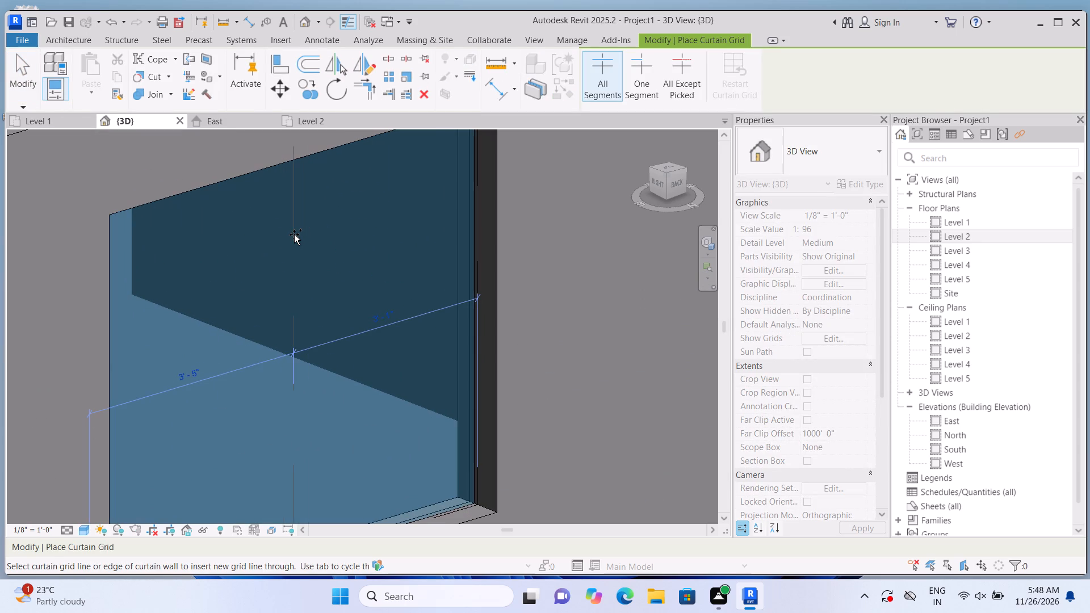
click(294, 234)
scroll(294, 234, down, 7)
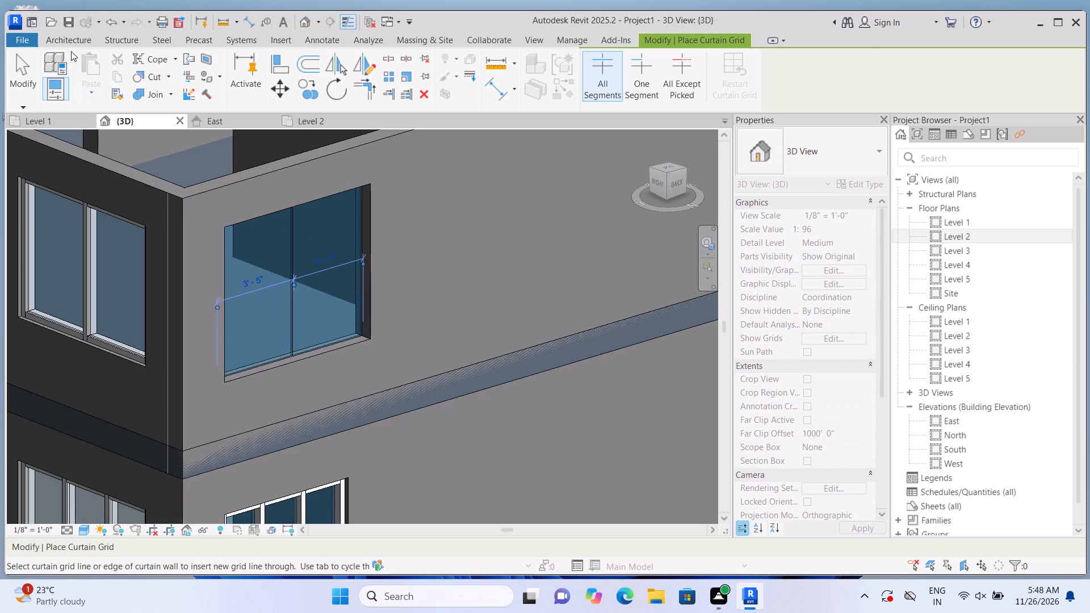
Place 2.5" x 5" rectangular mullions on the central grid line and all four borders of the north curtain wall near the northeast corner.
click(74, 40)
click(413, 82)
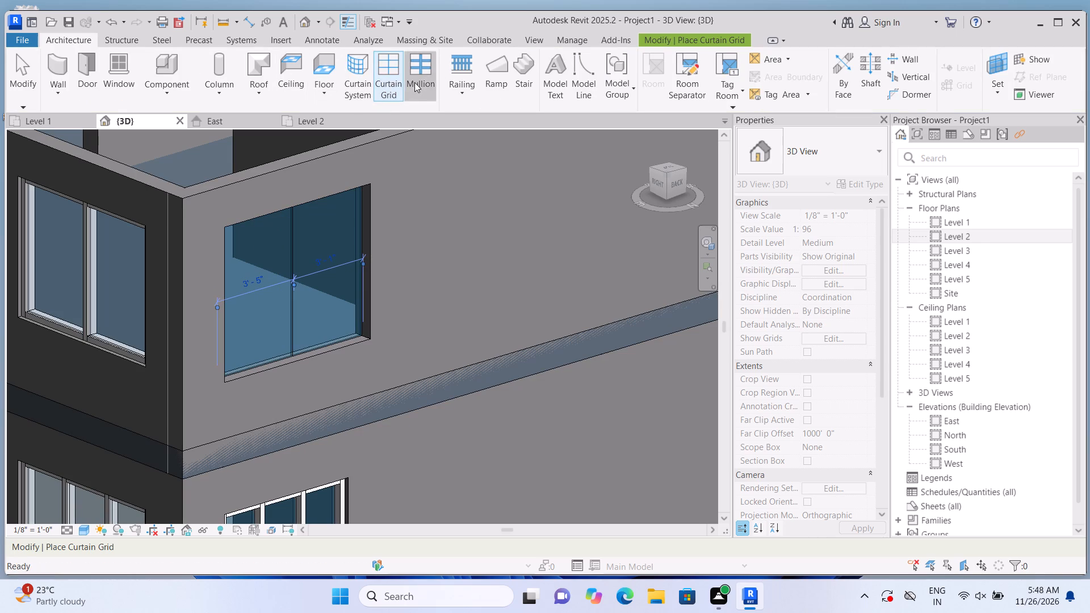
click(302, 257)
click(320, 215)
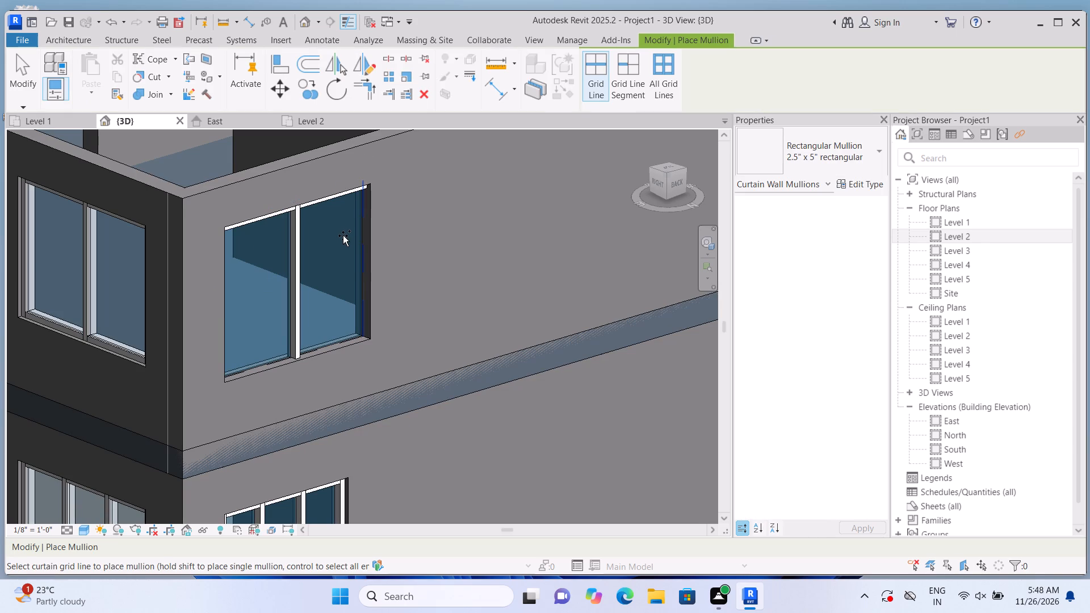
click(343, 236)
click(334, 331)
click(243, 307)
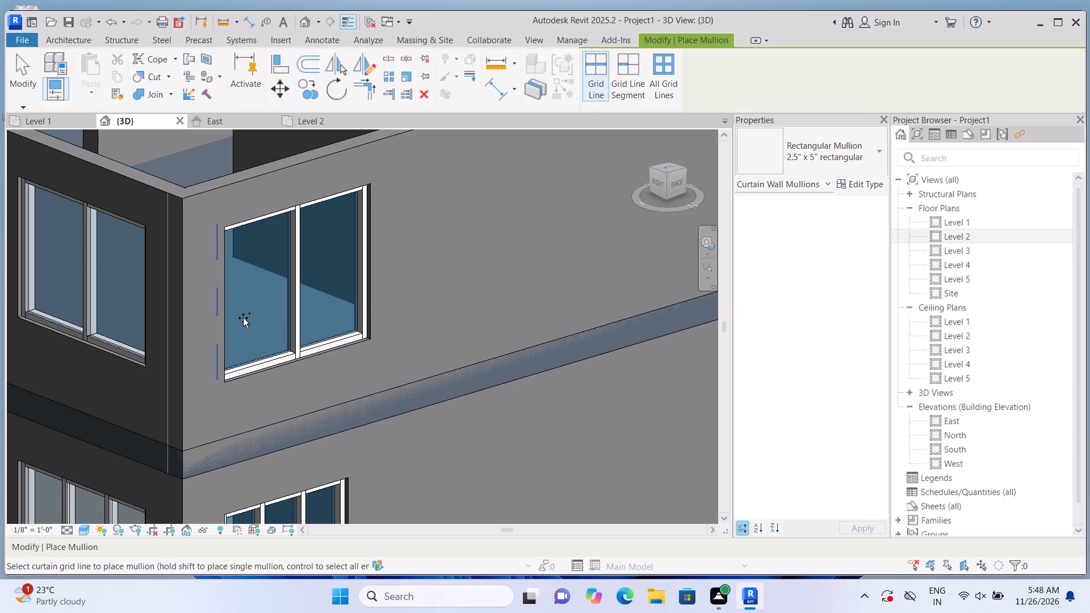
scroll(240, 326, down, 4)
key(Escape)
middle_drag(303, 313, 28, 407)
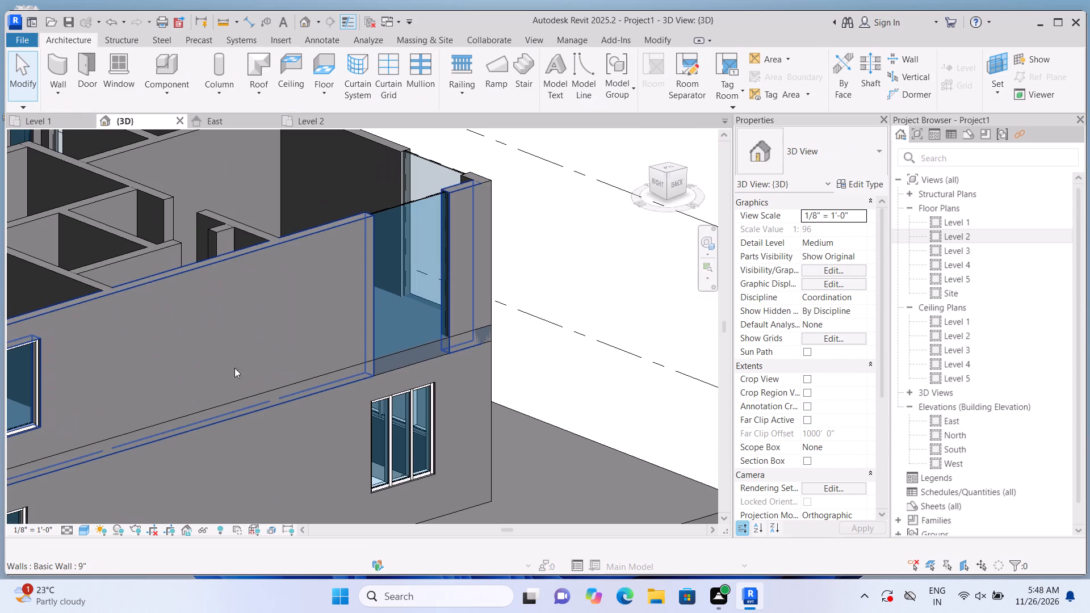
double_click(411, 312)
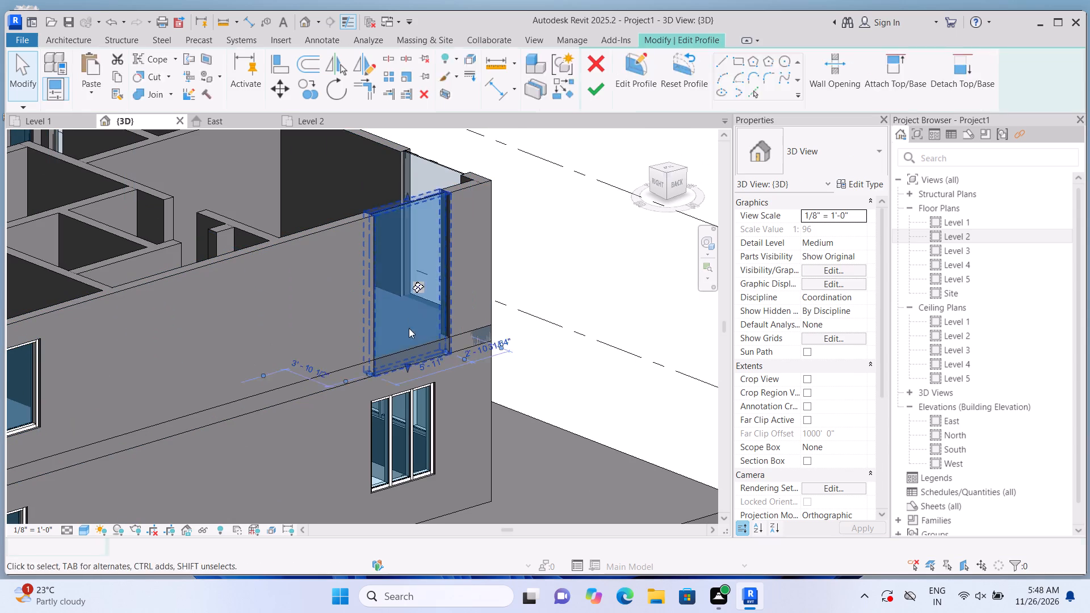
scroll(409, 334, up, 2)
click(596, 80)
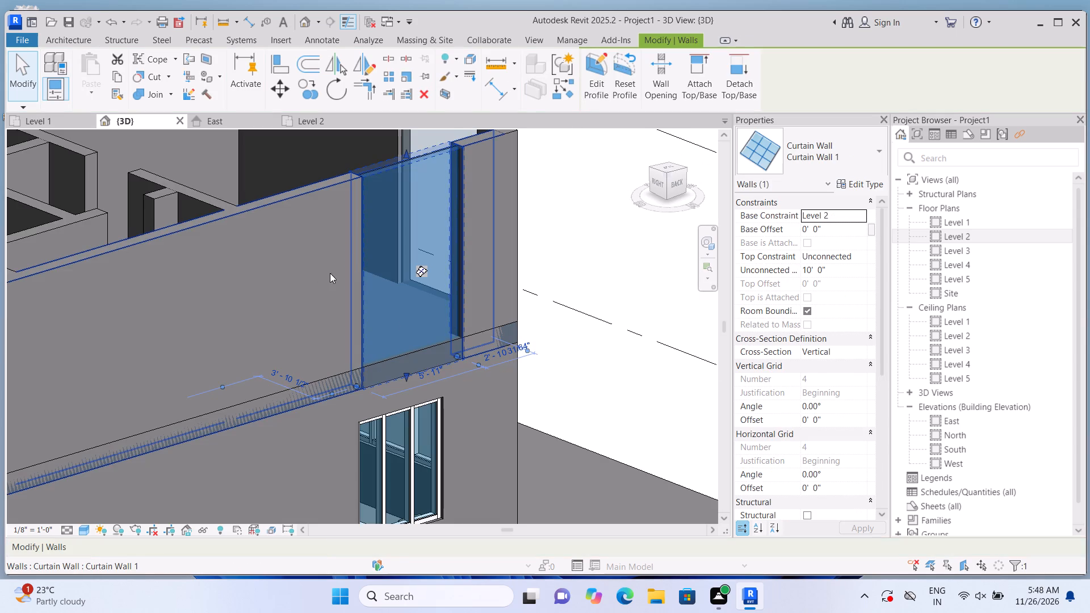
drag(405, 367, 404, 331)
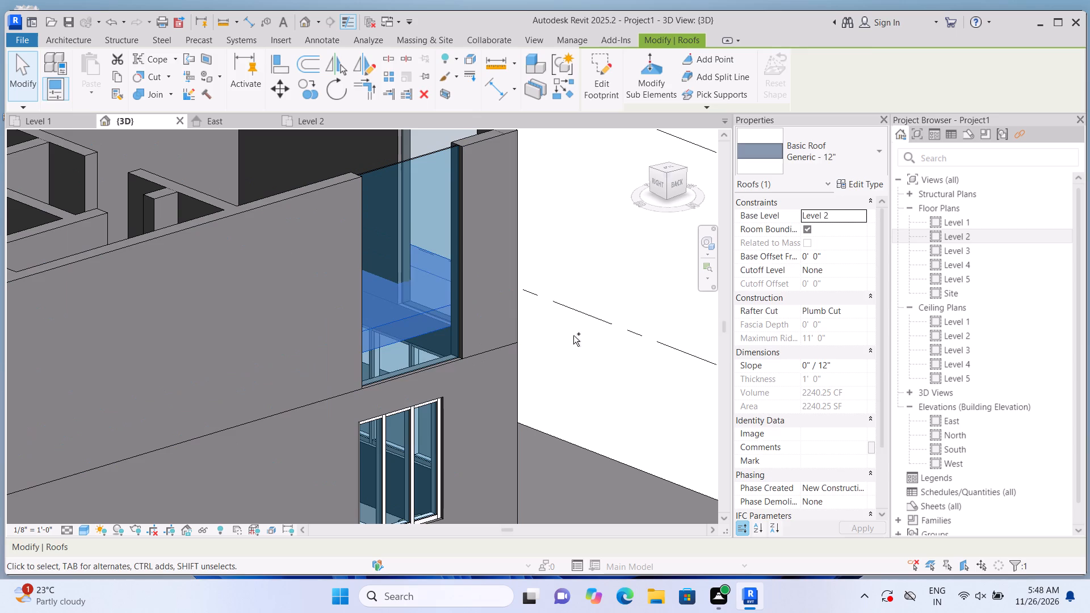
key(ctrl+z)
Reshape the north curtain wall near the northwest corner to a base offset of about 3'-7" and a height of about 4'-10".
click(434, 306)
scroll(424, 394, up, 2)
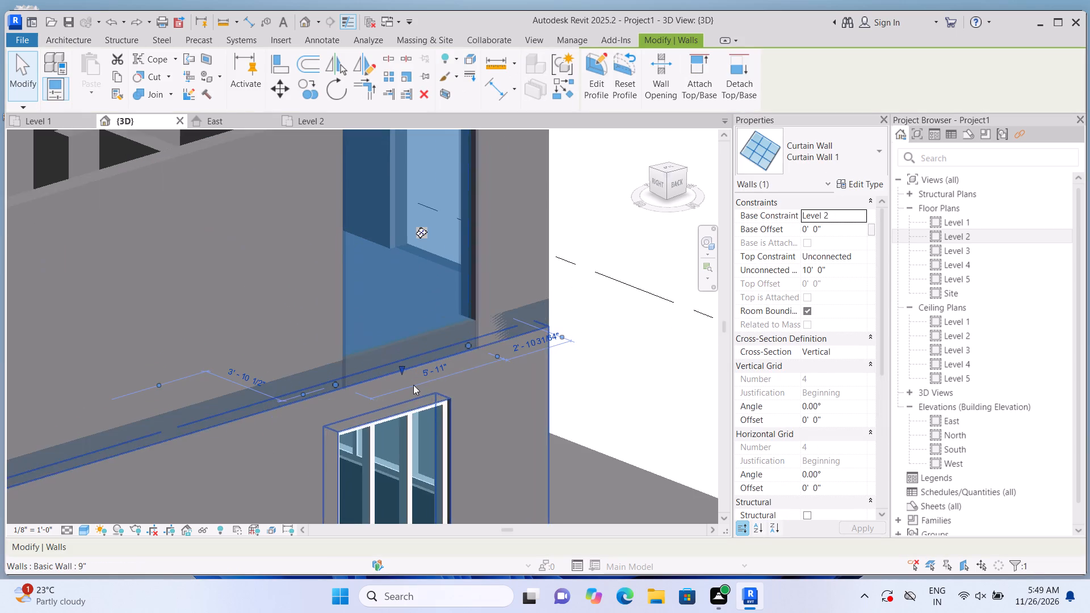
drag(403, 366, 402, 292)
scroll(402, 292, down, 2)
drag(401, 293, 400, 276)
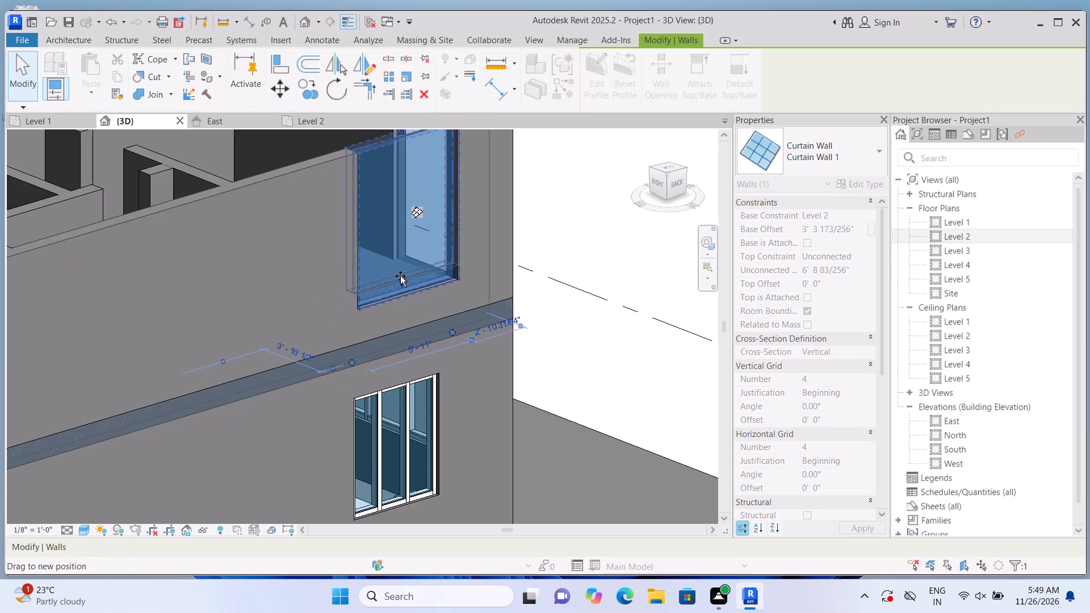
drag(400, 276, 400, 272)
scroll(401, 268, down, 3)
scroll(418, 231, up, 2)
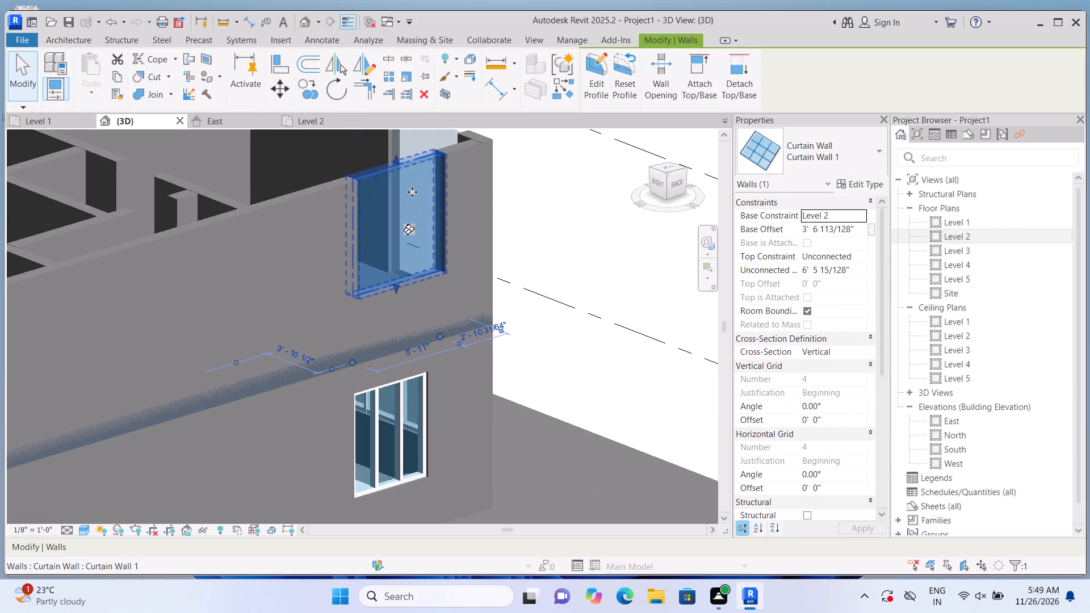
drag(395, 155, 400, 194)
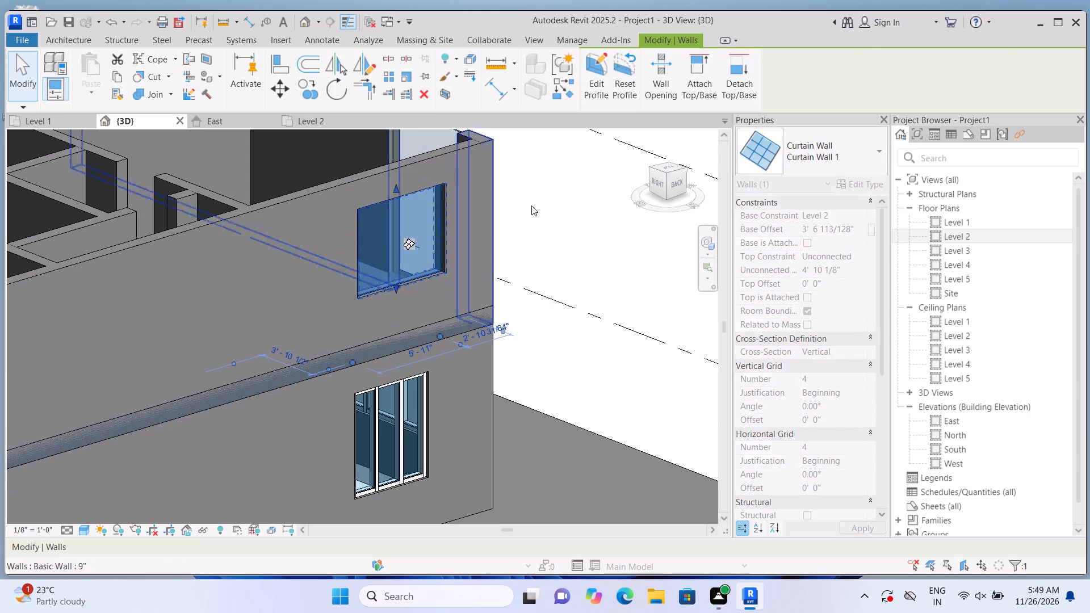
click(529, 208)
Lower the bottom edge of the shortened north curtain wall near the northwest corner slightly.
scroll(529, 208, down, 2)
scroll(435, 250, up, 1)
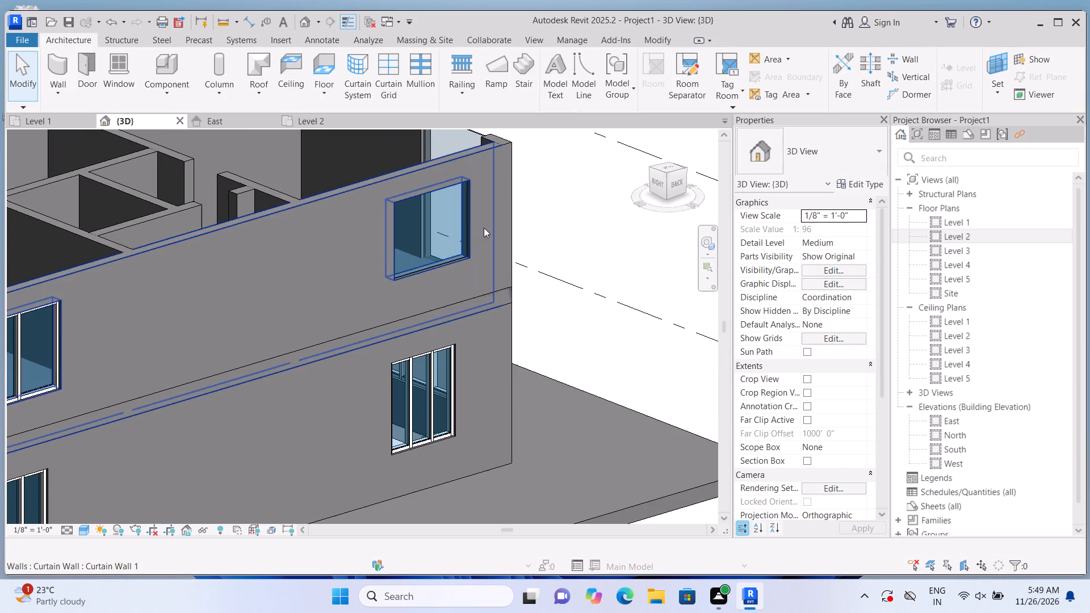
click(455, 211)
scroll(437, 270, up, 1)
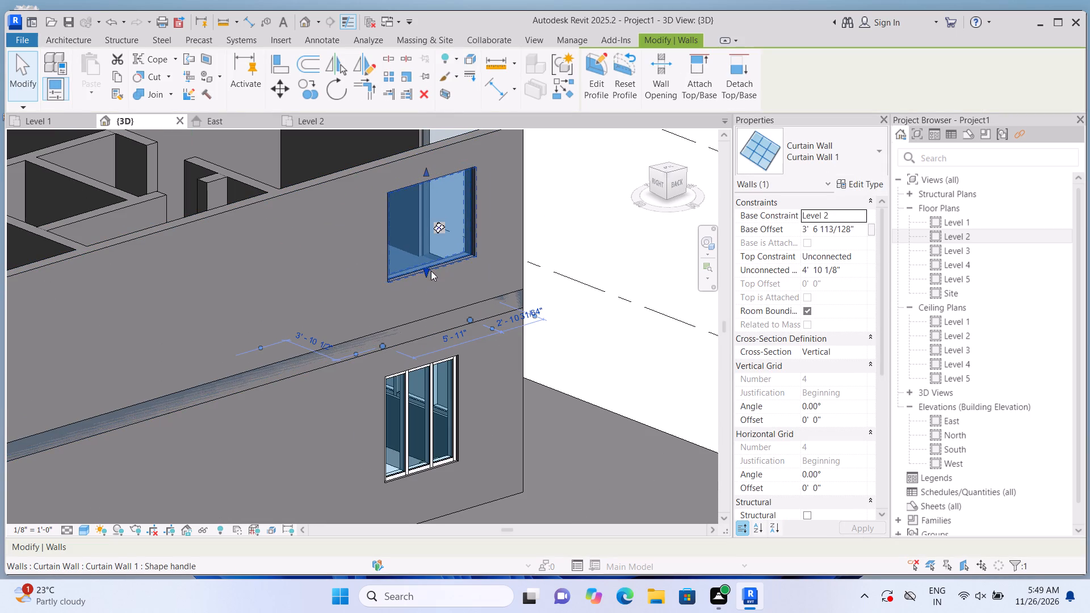
drag(426, 265, 428, 275)
click(581, 226)
Add a vertical curtain grid line at the midpoint of the northwest corner's north curtain wall, 2'-11 1/2" from each side.
scroll(578, 232, down, 1)
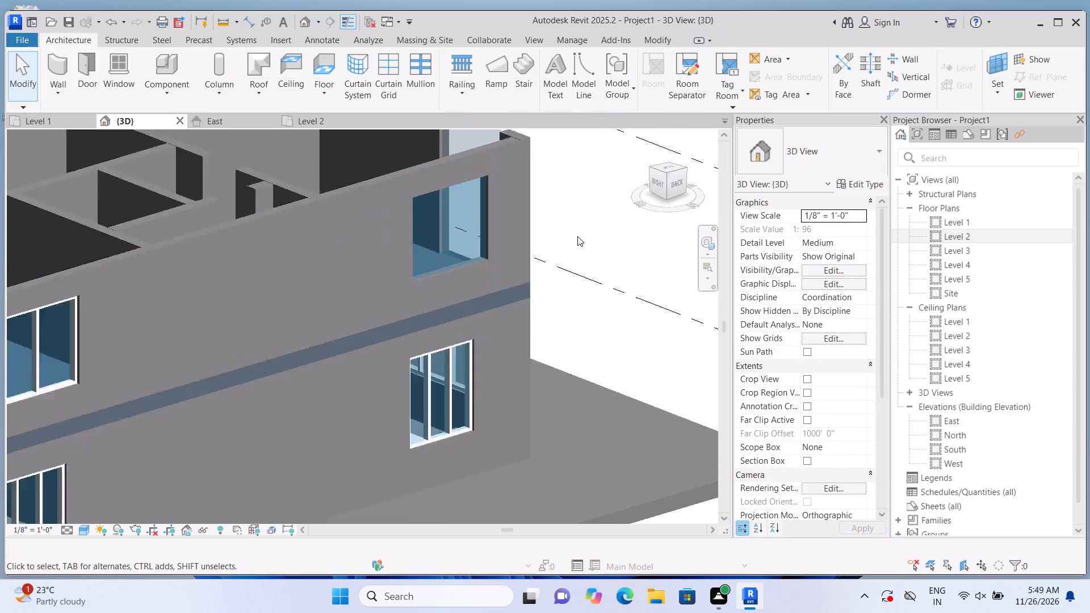
scroll(577, 236, down, 2)
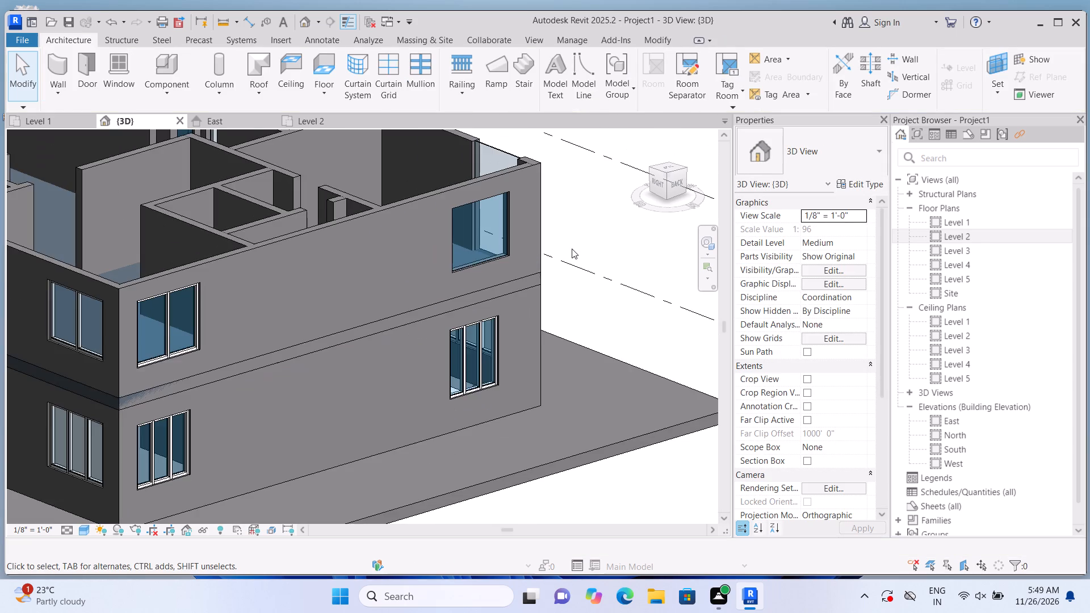
shift+middle_drag(572, 249, 533, 275)
middle_drag(512, 287, 203, 352)
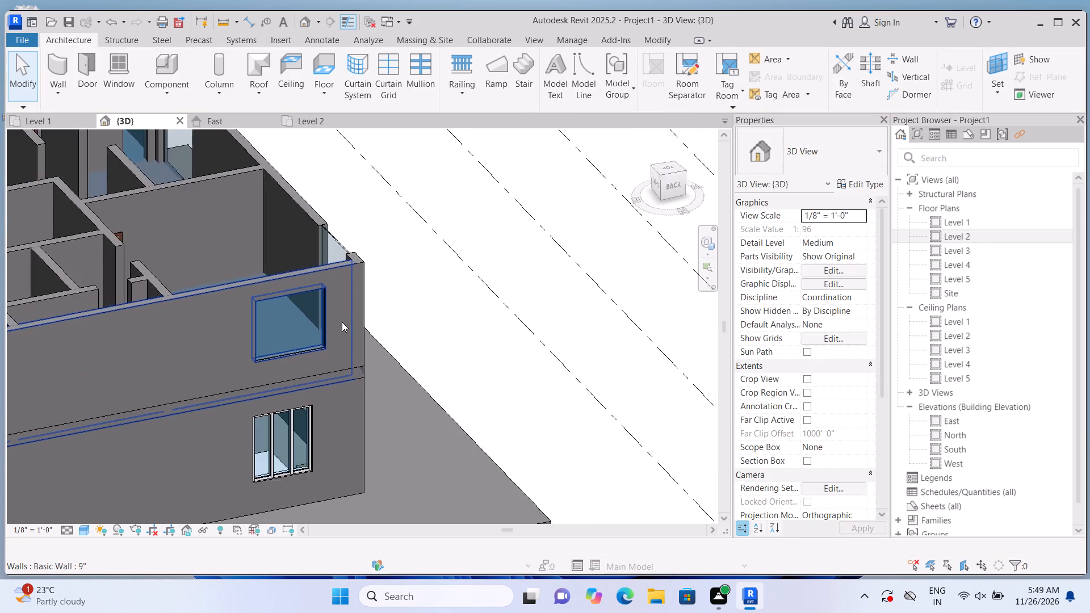
scroll(342, 322, up, 6)
click(388, 90)
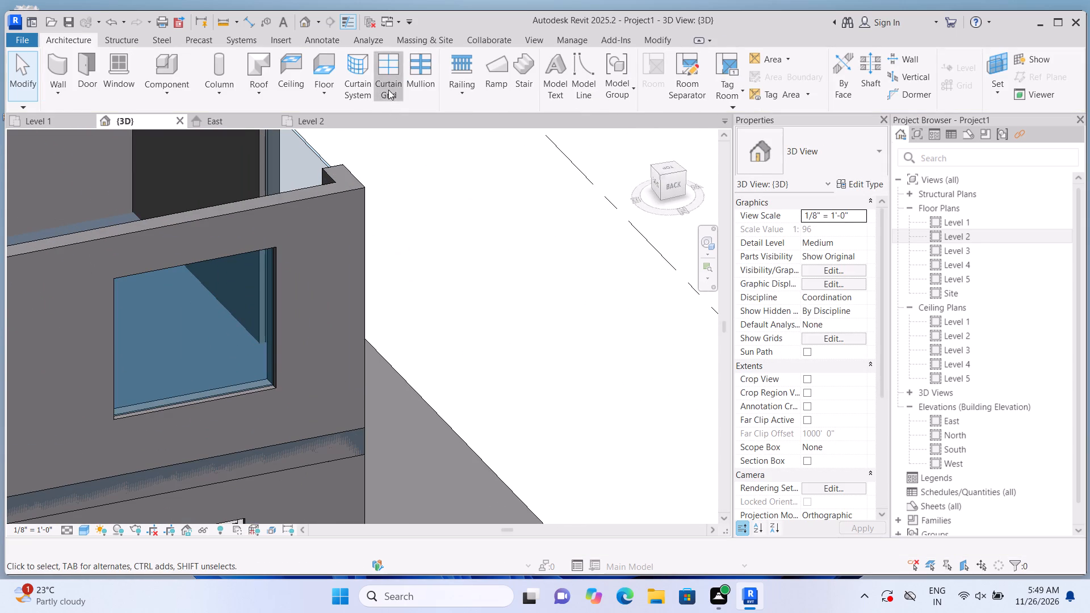
scroll(198, 314, up, 2)
click(198, 310)
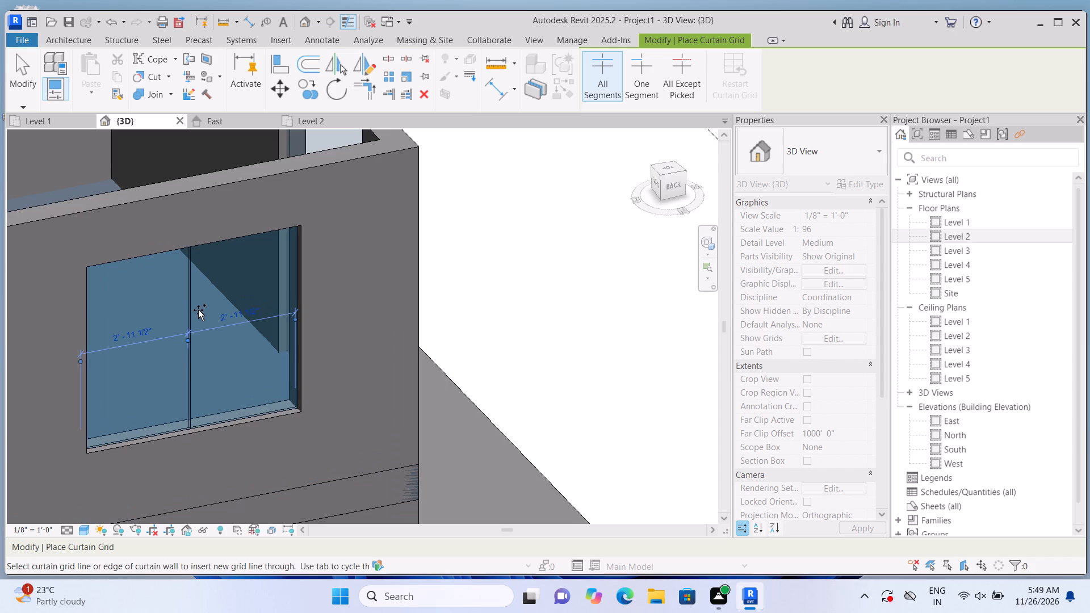
Place 2.5" x 5" rectangular mullions on the central grid line and all four borders of the northwest corner's north curtain wall.
click(74, 41)
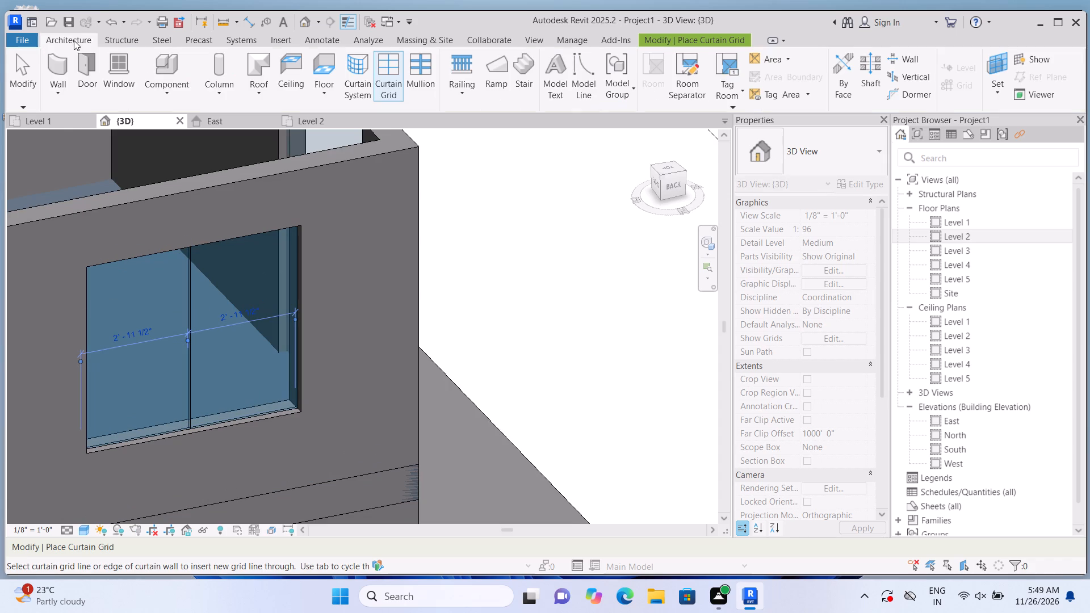
click(431, 72)
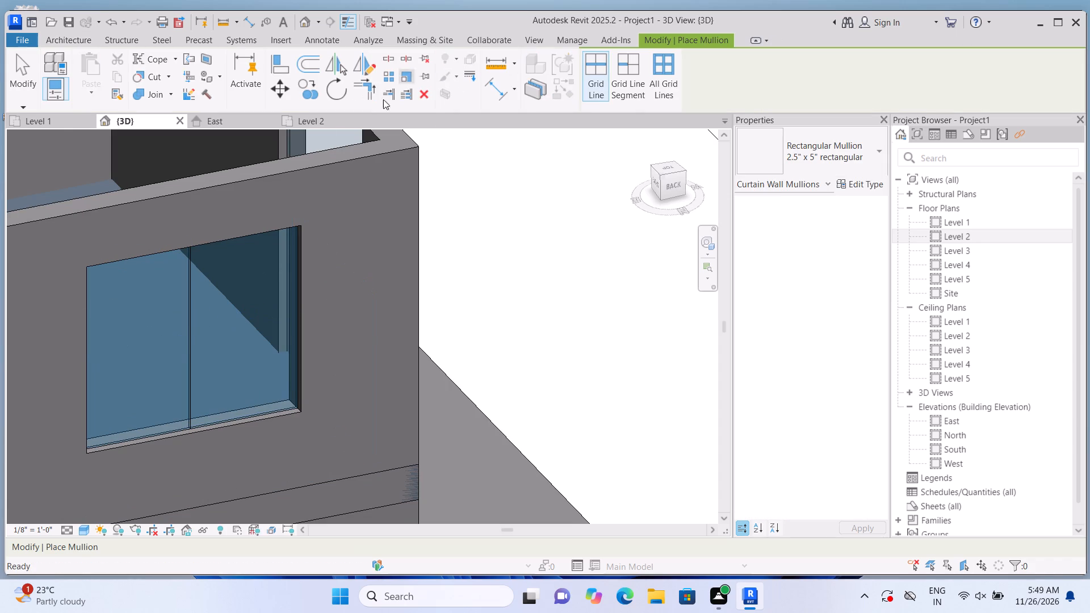
click(282, 262)
click(300, 298)
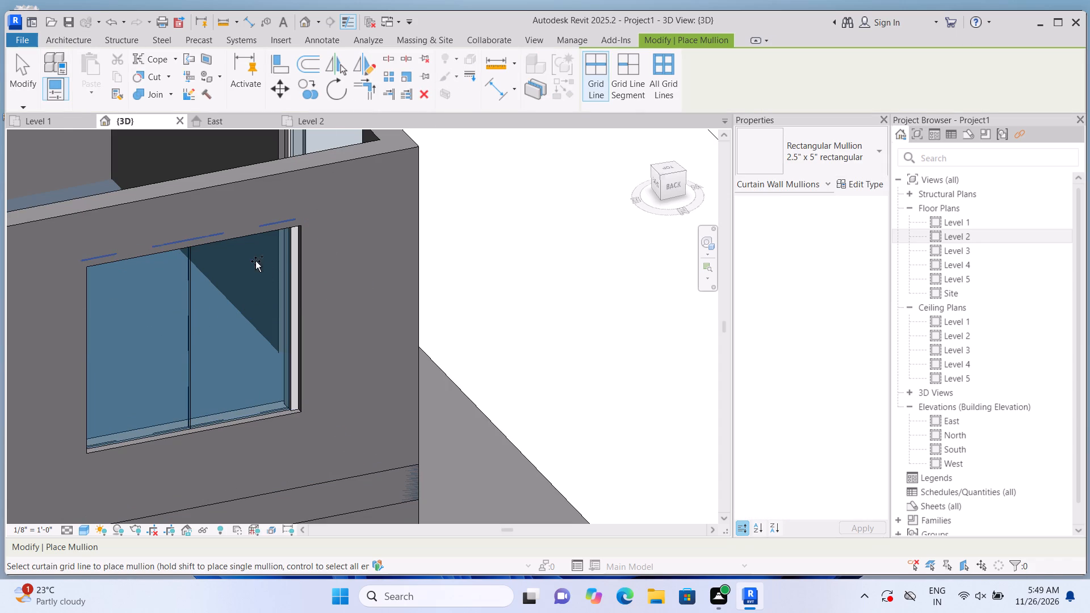
click(242, 248)
click(187, 328)
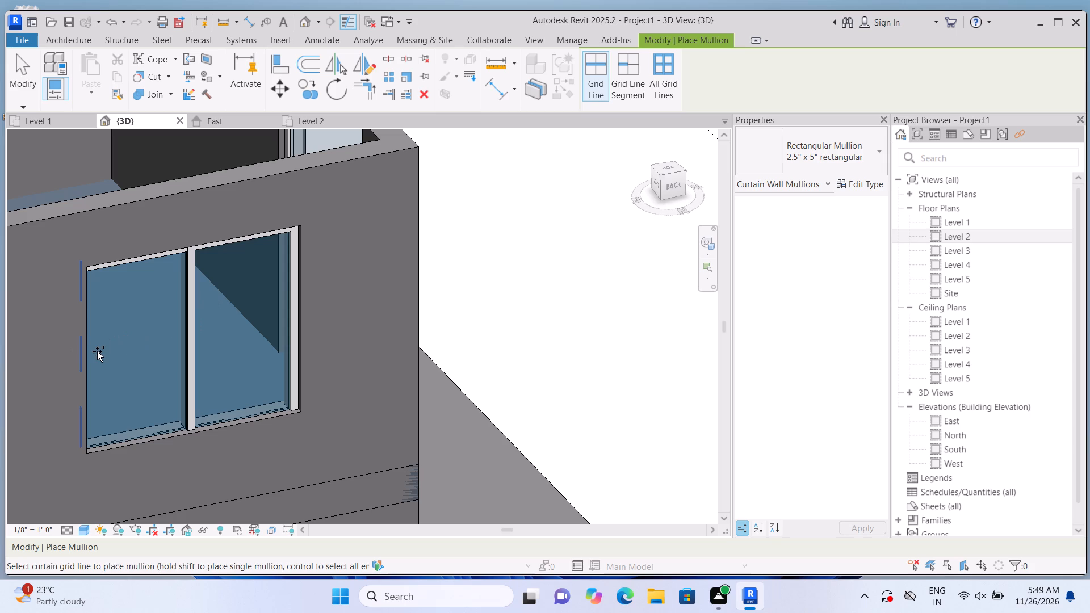
click(97, 351)
click(123, 425)
scroll(167, 383, down, 8)
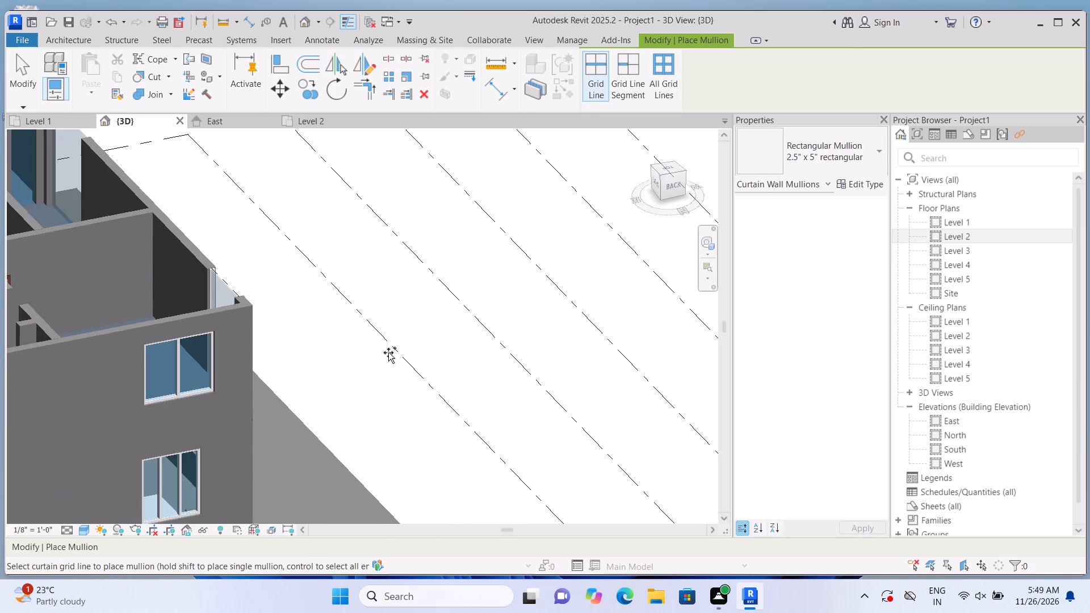
key(Escape)
Select the full-height curtain wall in the southern part of Level 2's west wall.
shift+middle_drag(392, 368, 282, 416)
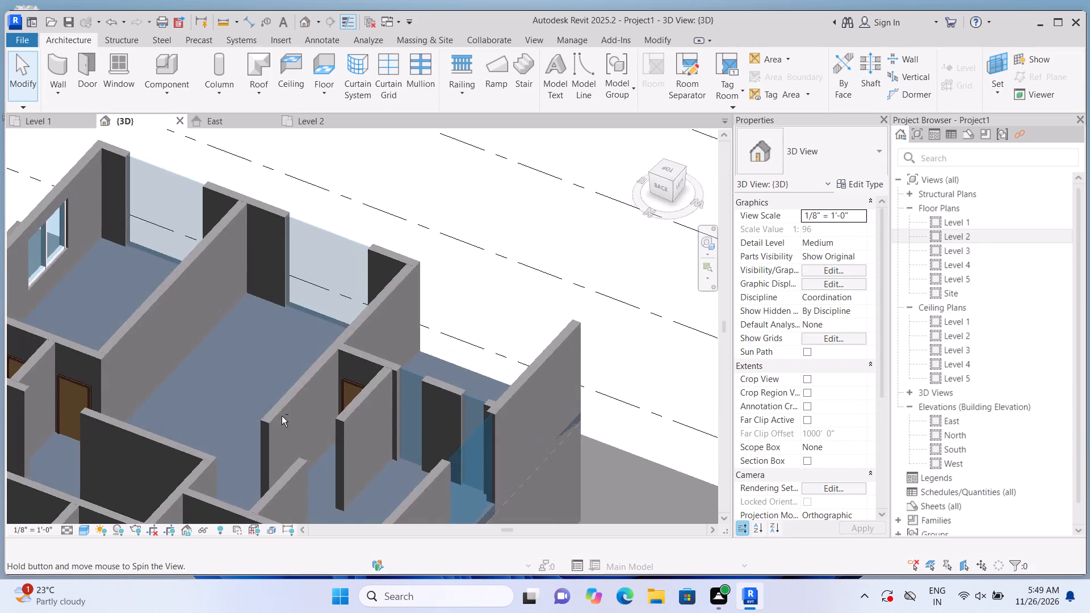
shift+middle_drag(282, 416, 274, 419)
scroll(275, 335, down, 8)
shift+middle_drag(349, 499, 297, 471)
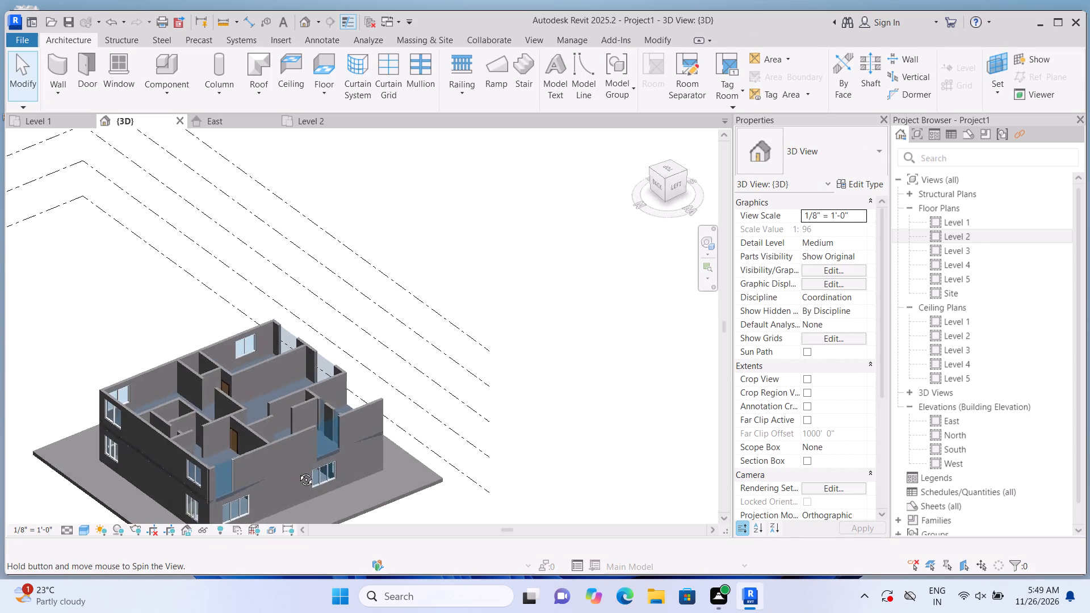
shift+middle_drag(297, 471, 299, 431)
scroll(287, 461, up, 7)
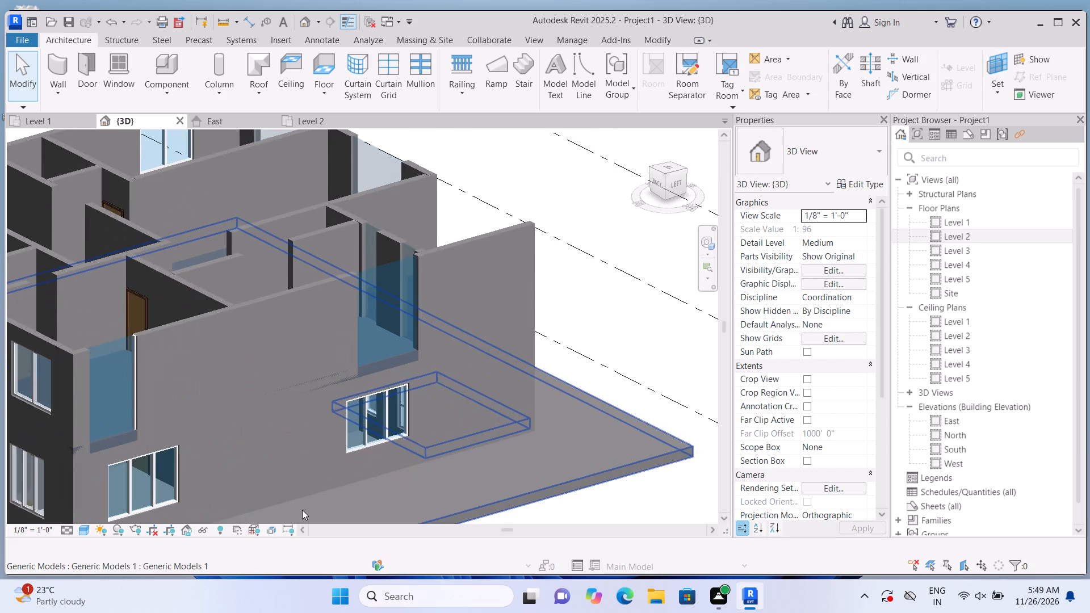
scroll(302, 510, up, 2)
scroll(313, 501, down, 2)
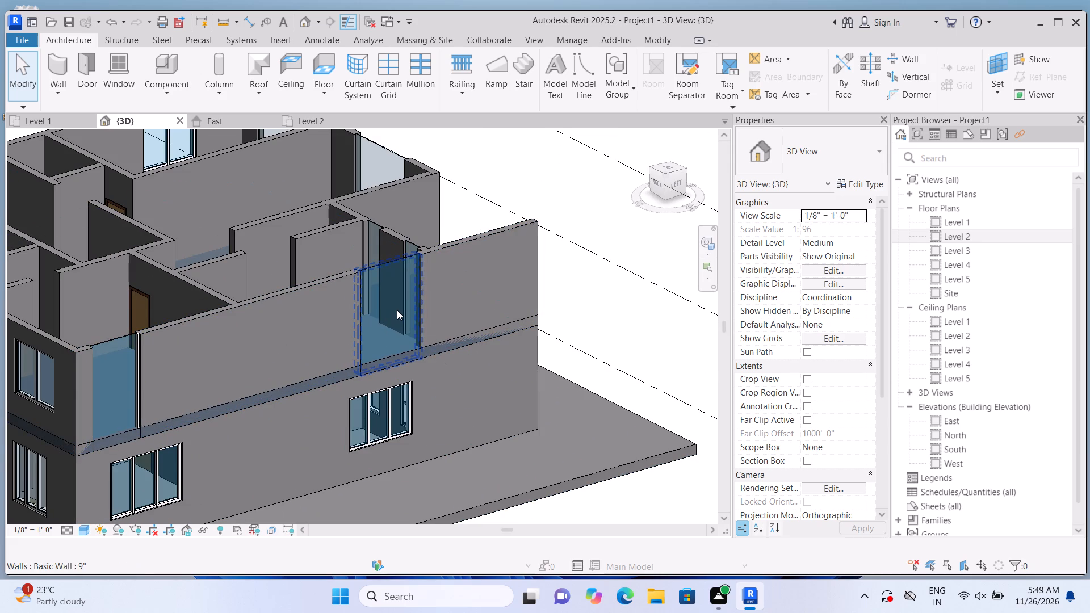
click(397, 310)
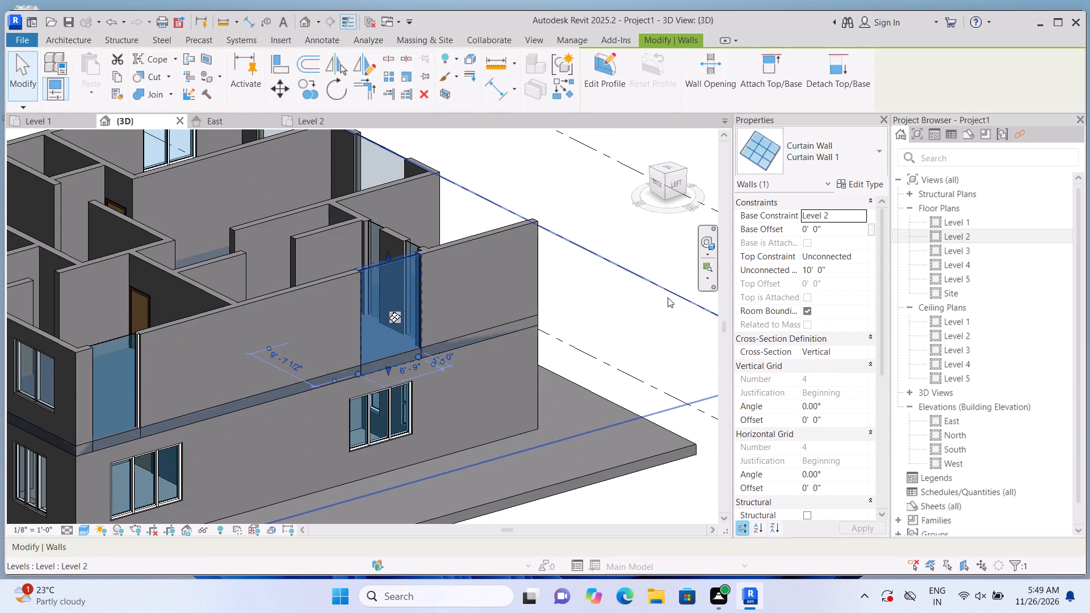
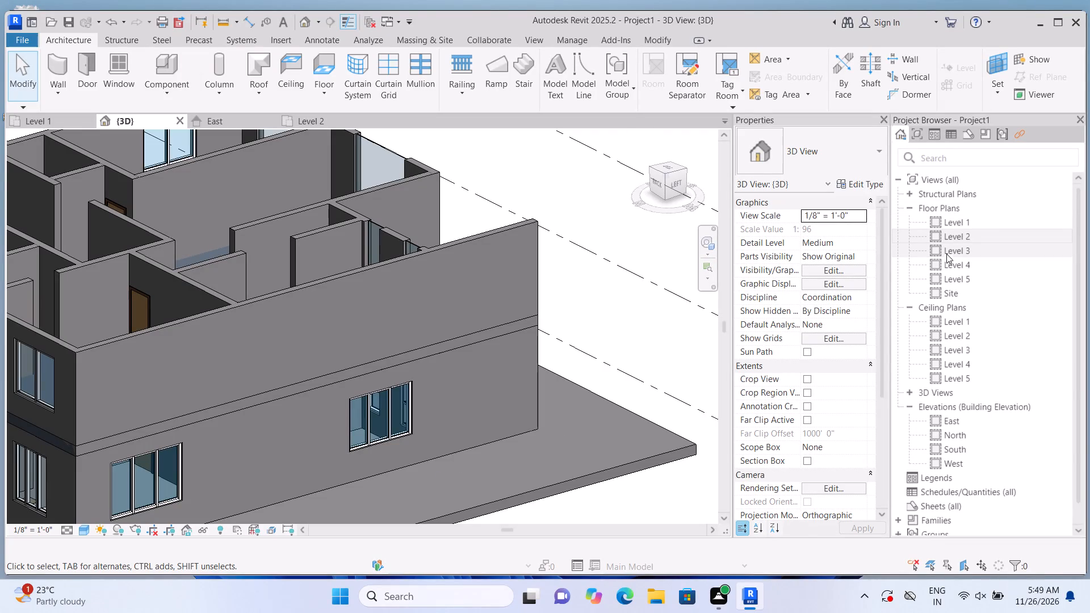
On the Level 2 floor plan, draw a 6'-6" Curtain Wall 1 segment along the west exterior wall near the northwest corner.
double_click(935, 237)
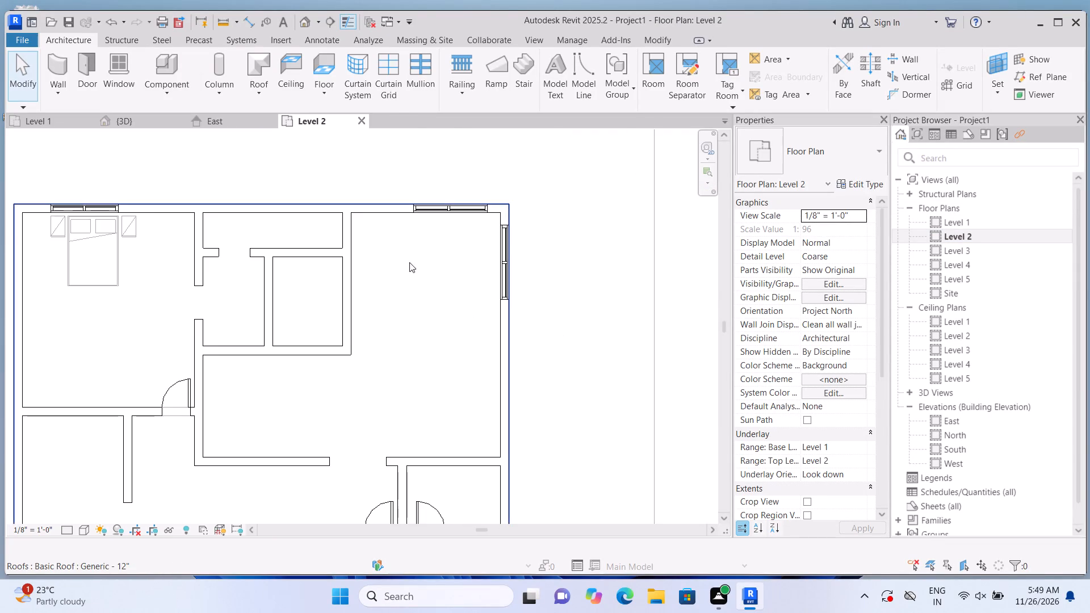
scroll(404, 260, down, 2)
middle_drag(179, 316, 313, 278)
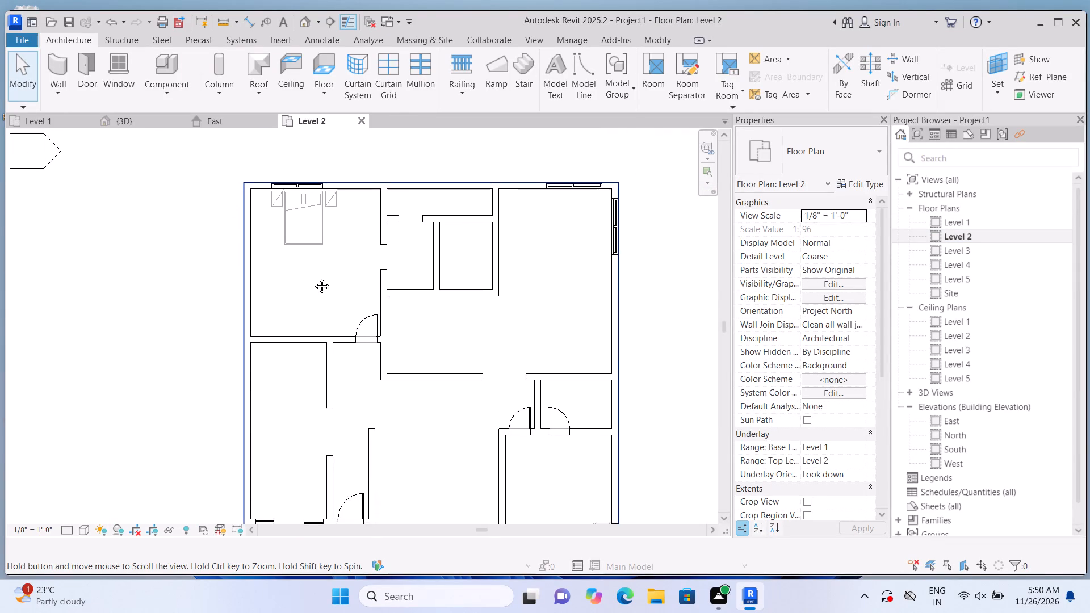
middle_drag(313, 278, 313, 274)
click(60, 66)
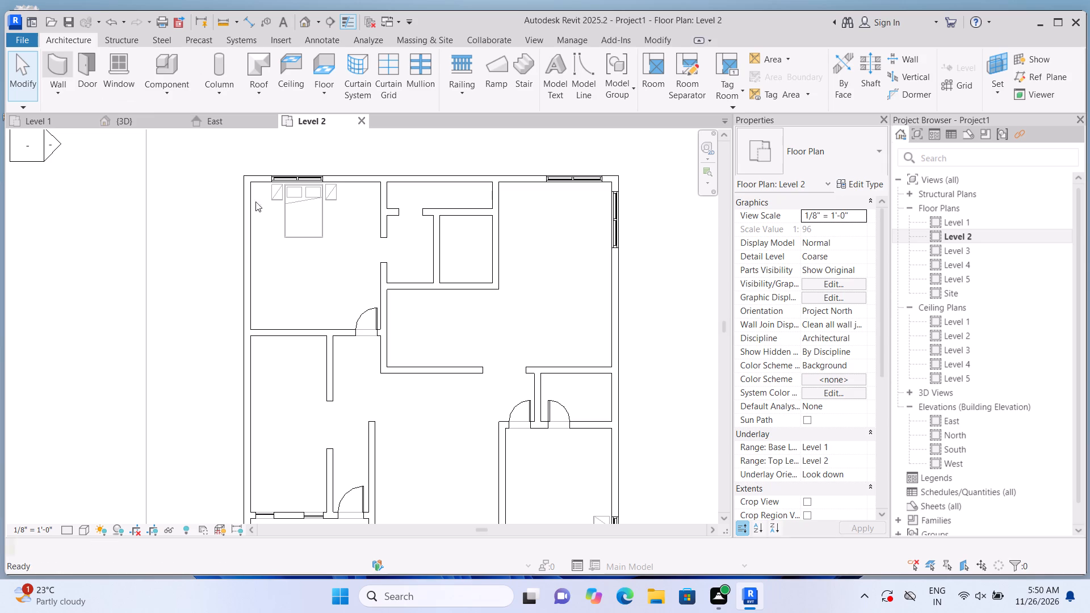
click(249, 194)
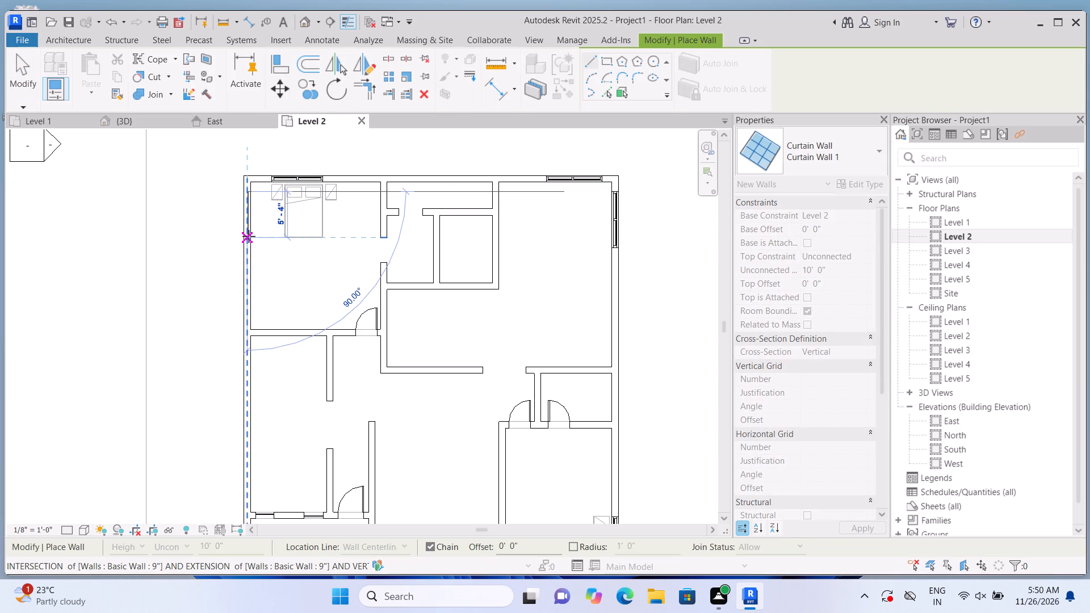
click(250, 248)
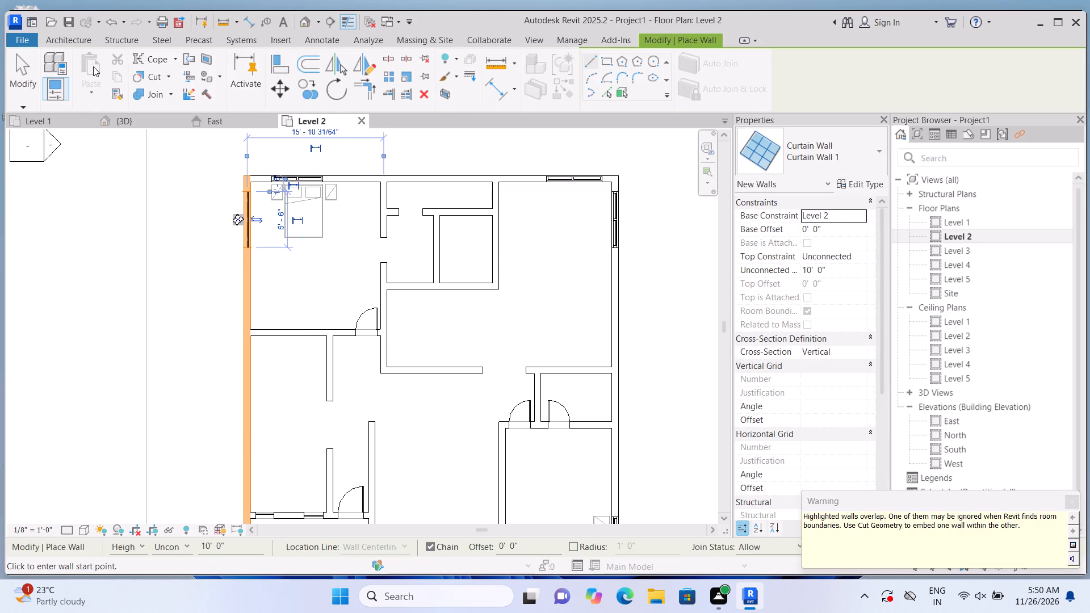
Cut the west exterior wall with the new curtain wall near the northwest corner and check it in 3D.
click(173, 71)
click(171, 99)
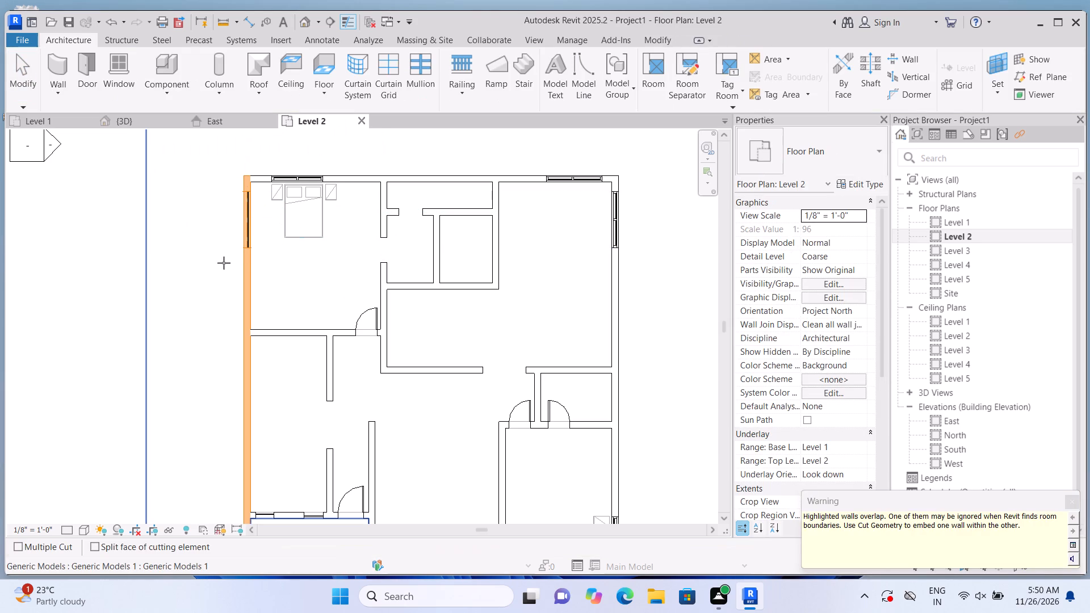
click(246, 290)
click(249, 223)
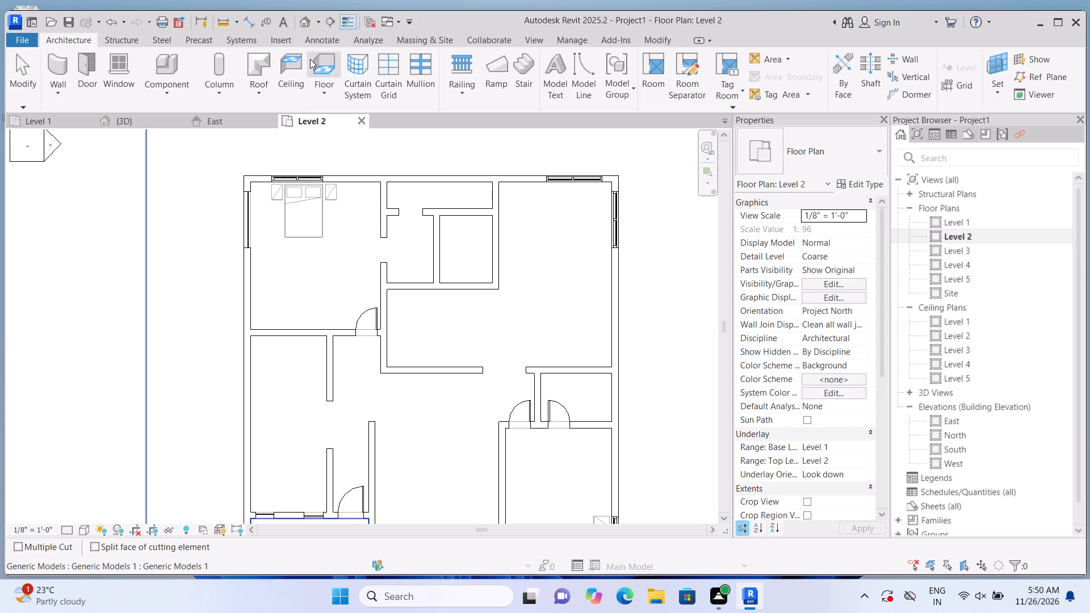
click(302, 20)
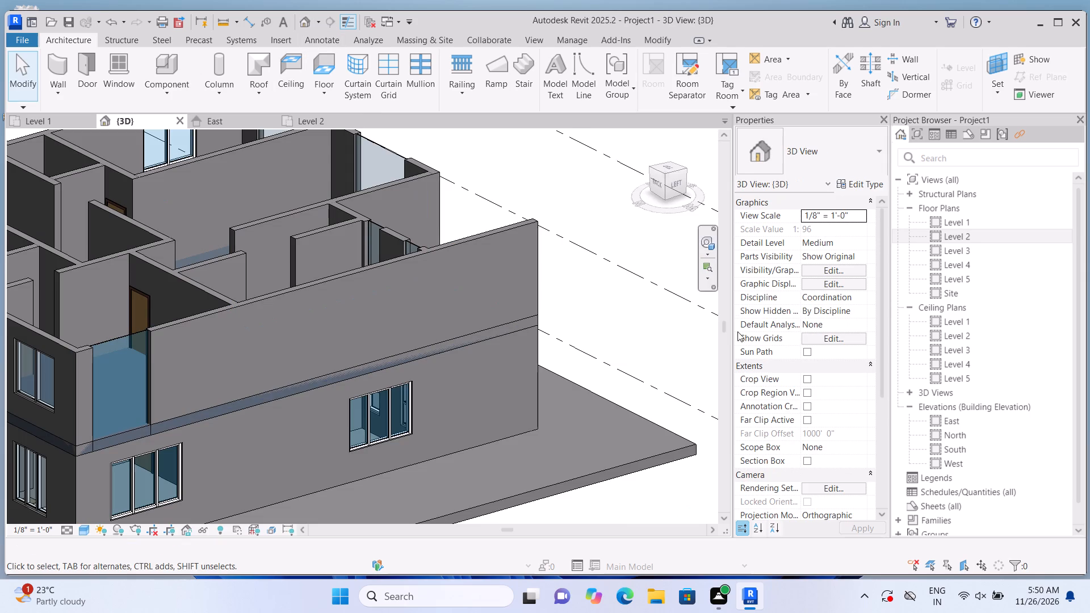
On the Level 2 floor plan, draw a 7'-0" curtain wall in the west wall's southern part, starting 2'-0" north of the partition with the sliding opening.
triple_click(936, 236)
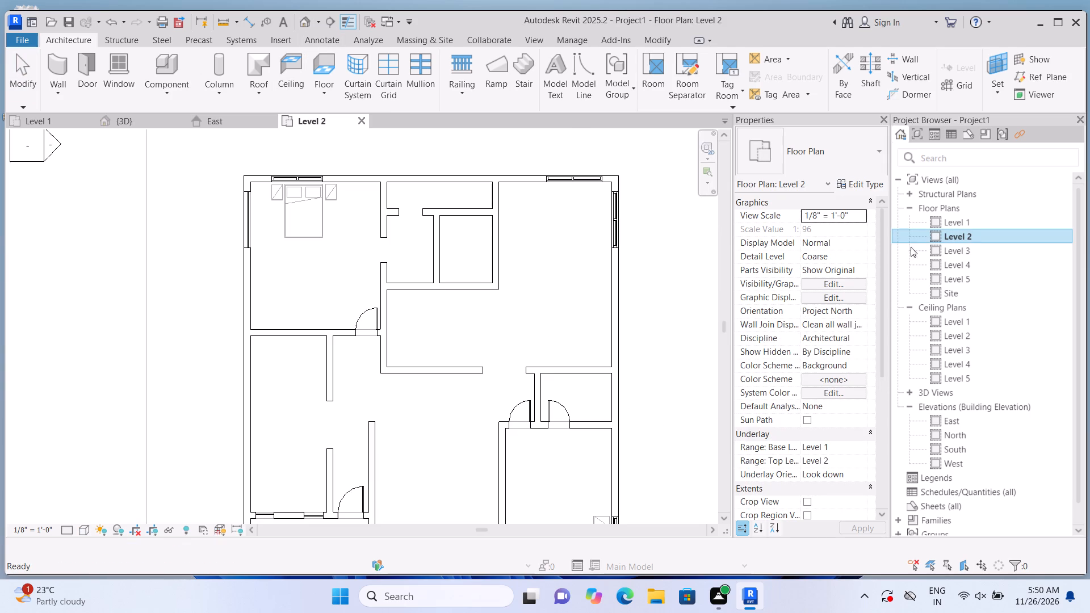
scroll(292, 257, down, 4)
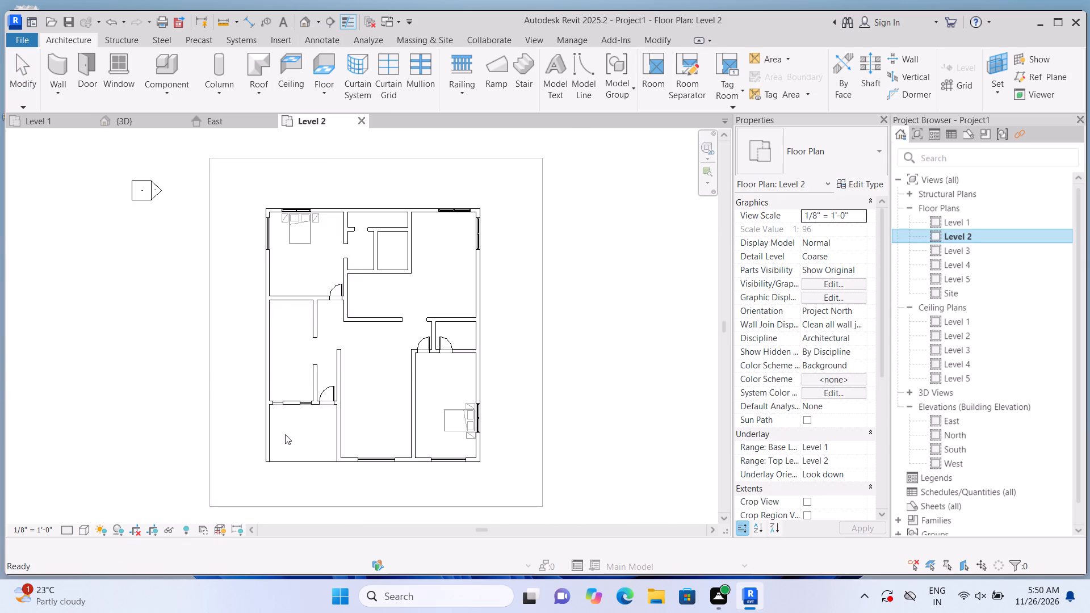
scroll(286, 477, up, 4)
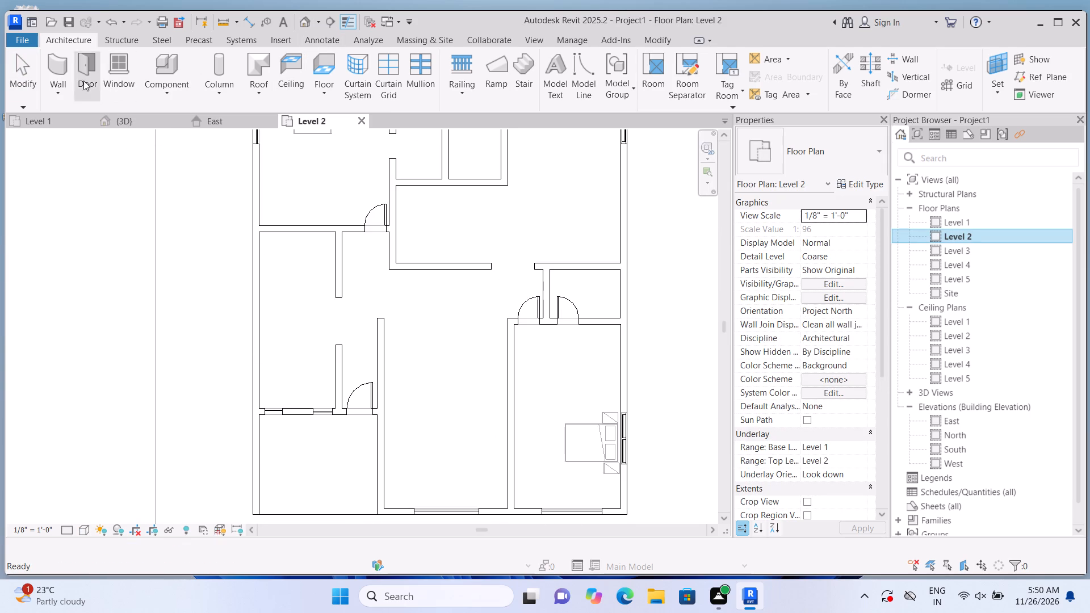
click(49, 65)
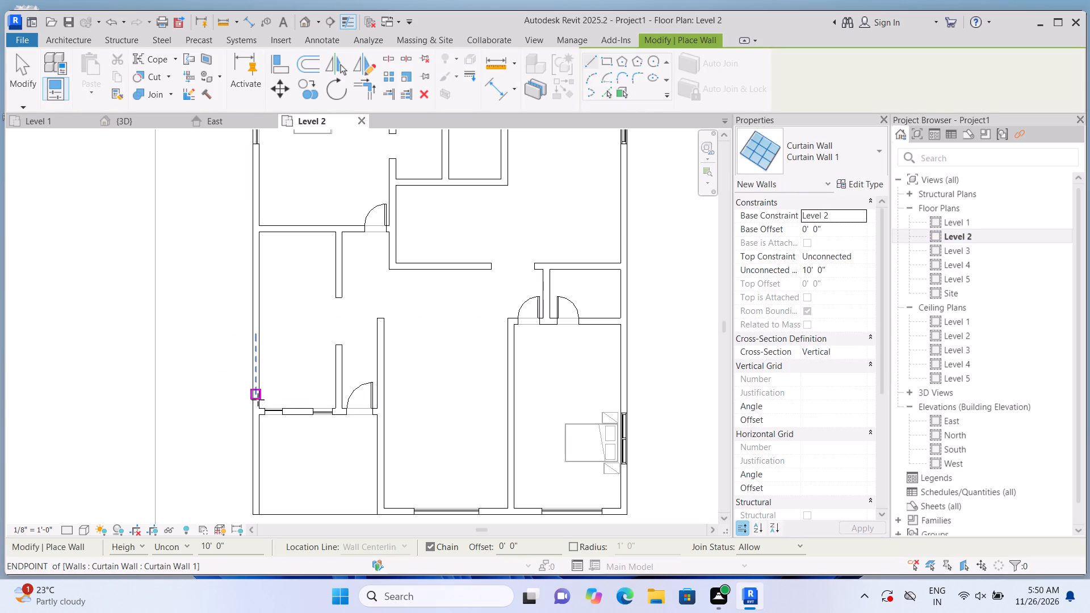
click(258, 398)
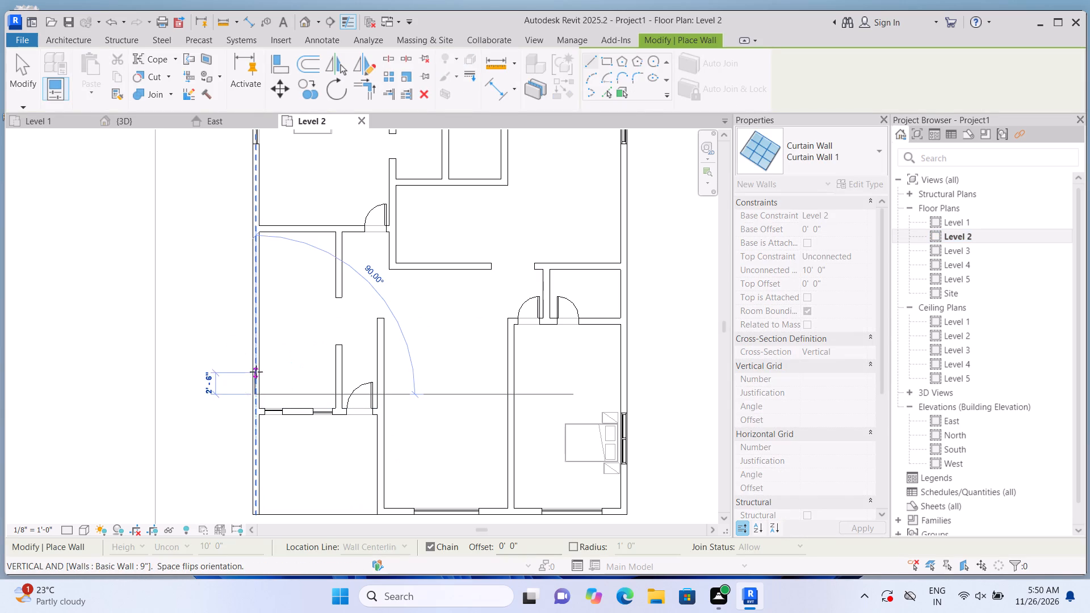
click(258, 340)
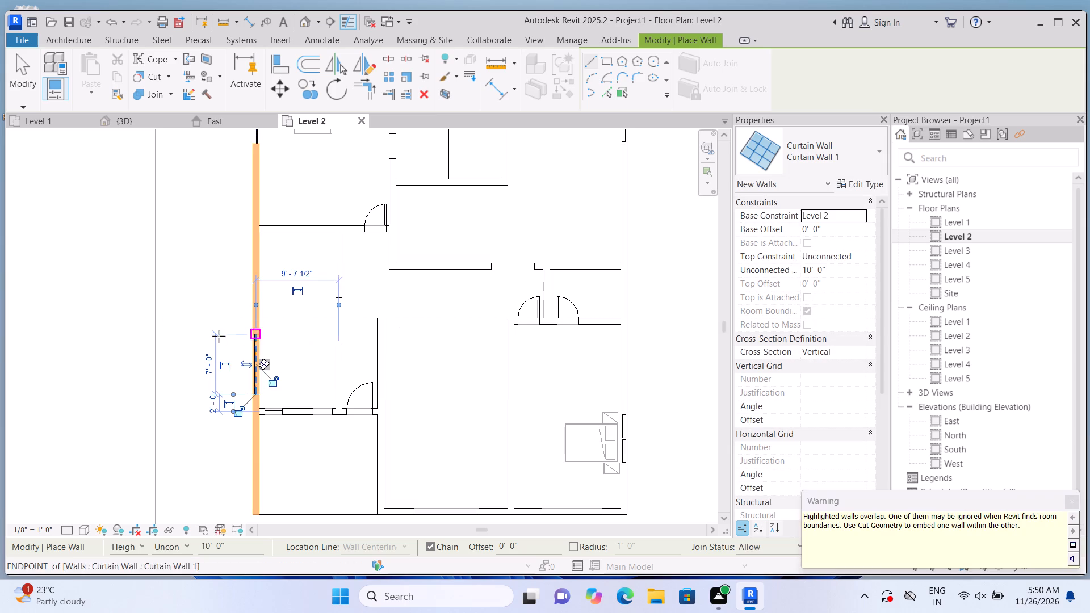
Cut the west exterior wall with the new 7'-0" curtain wall to embed it.
click(169, 79)
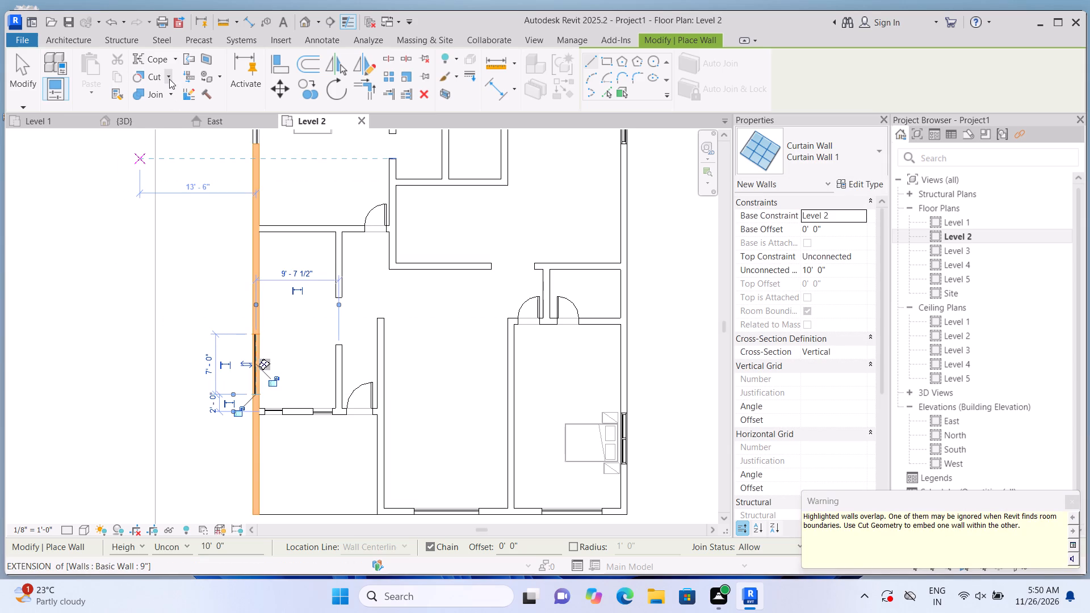
click(169, 97)
click(263, 289)
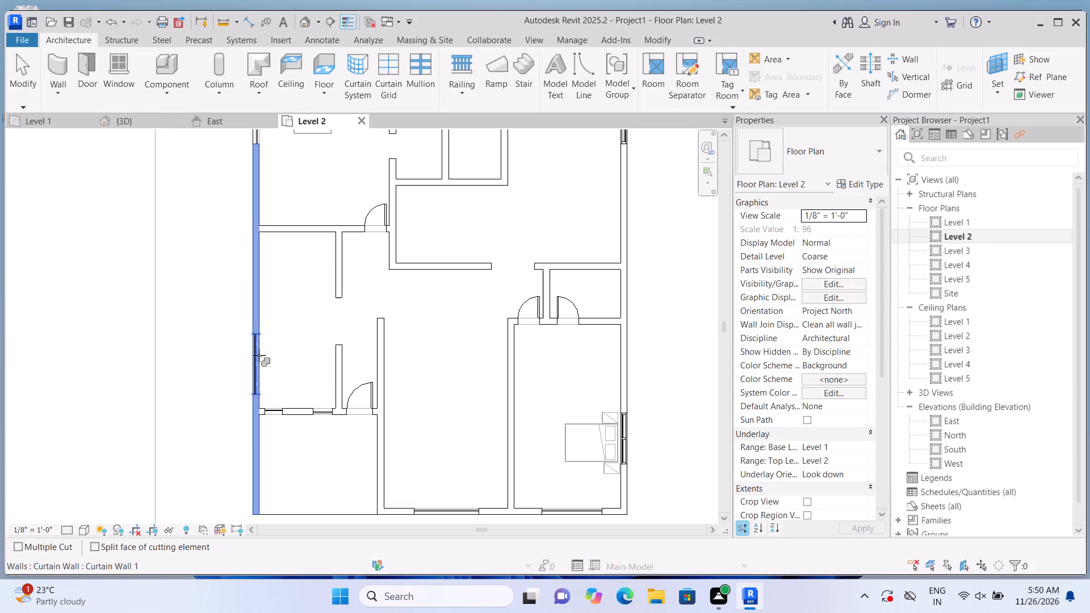
click(259, 355)
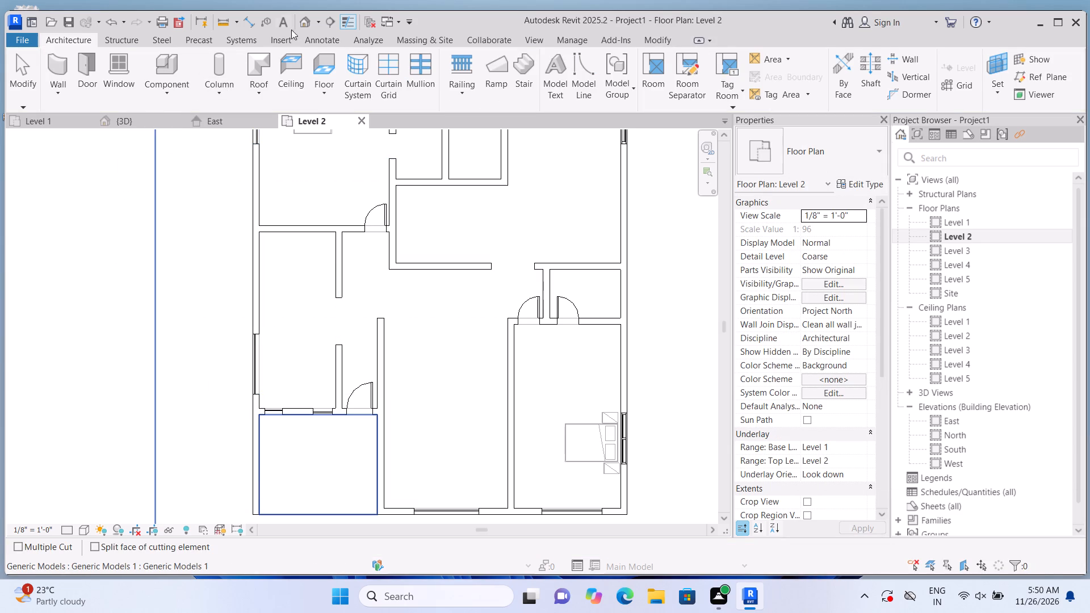
In 3D, raise the bottom and lower the top of the west wall's southern curtain wall to make a window-sized opening about 5'-0" tall.
click(306, 26)
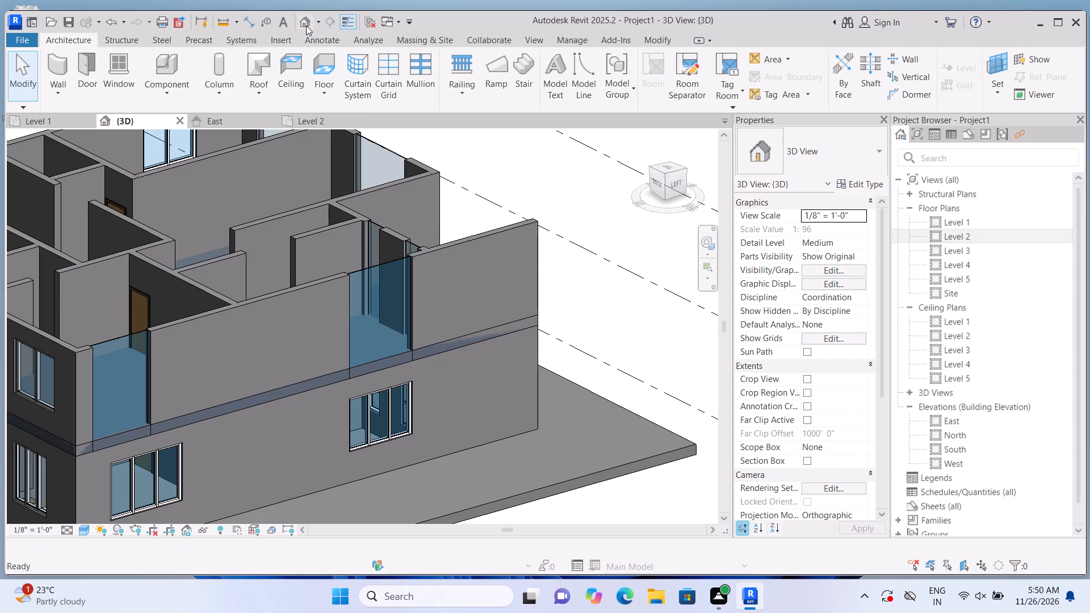
scroll(383, 293, down, 3)
scroll(385, 316, up, 2)
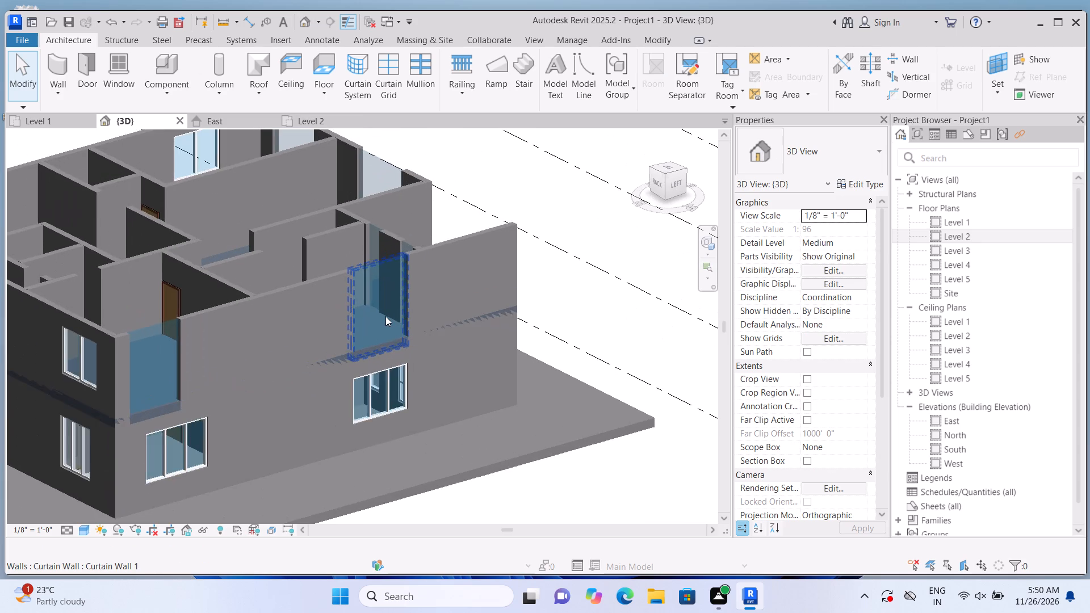
click(385, 316)
scroll(388, 359, up, 5)
drag(368, 345, 367, 328)
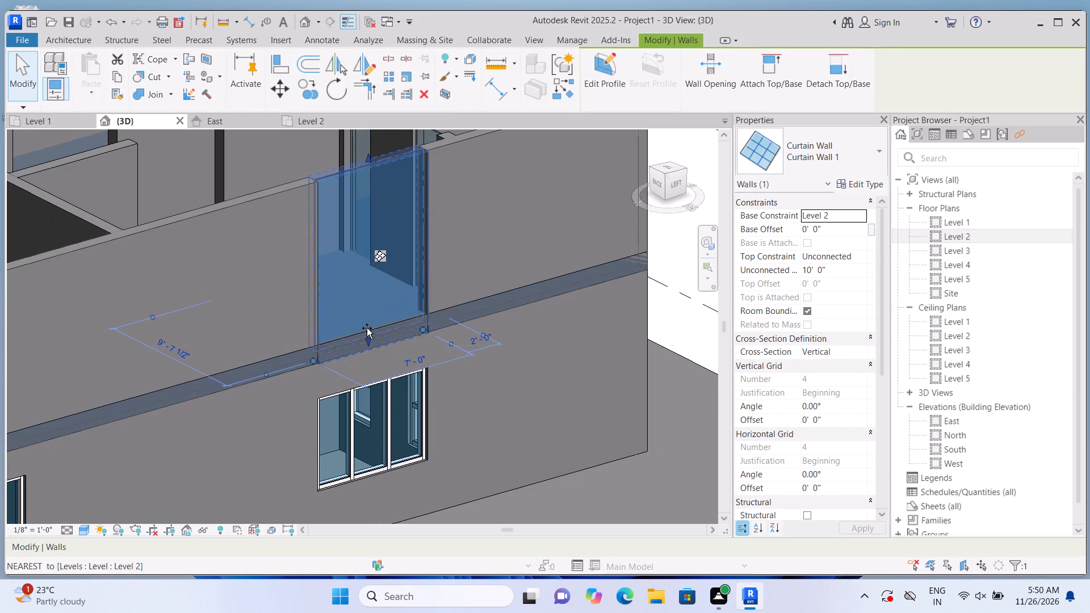
drag(367, 328, 368, 297)
drag(371, 156, 372, 177)
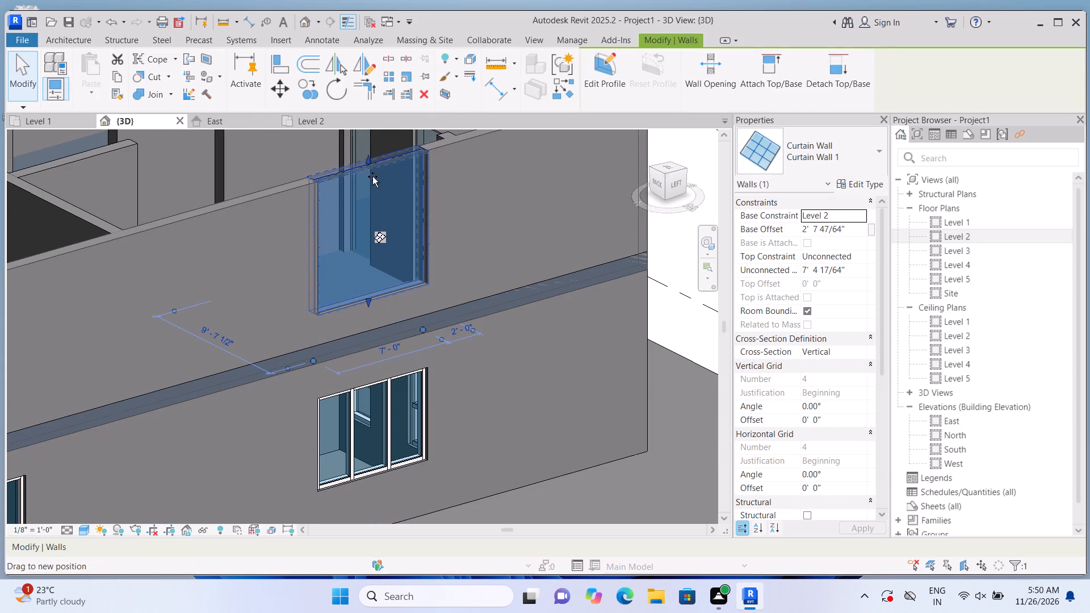
drag(372, 177, 375, 194)
drag(367, 299, 368, 284)
scroll(368, 285, down, 3)
click(582, 245)
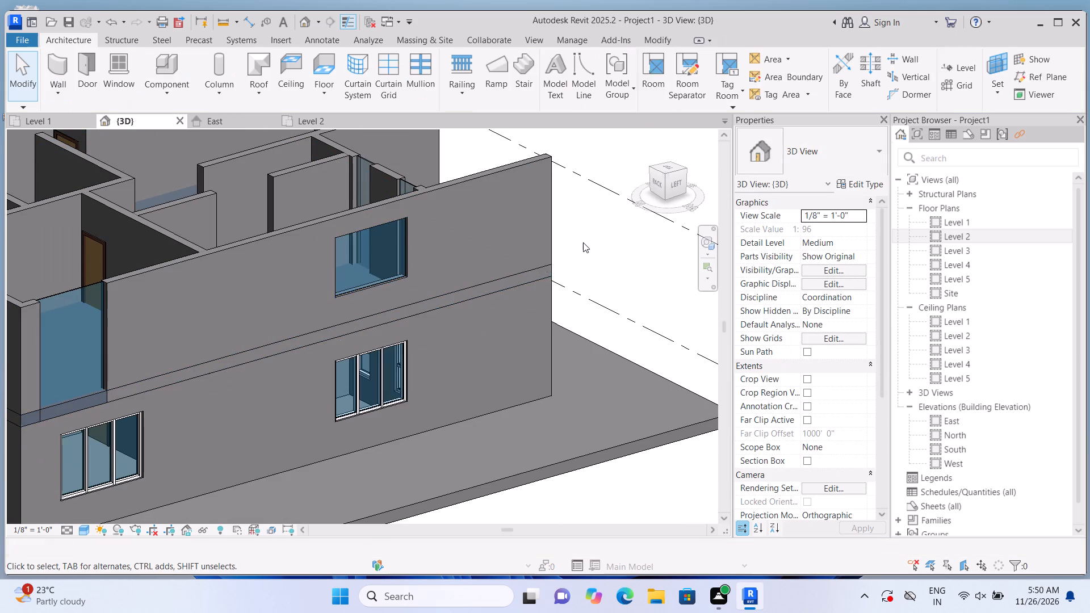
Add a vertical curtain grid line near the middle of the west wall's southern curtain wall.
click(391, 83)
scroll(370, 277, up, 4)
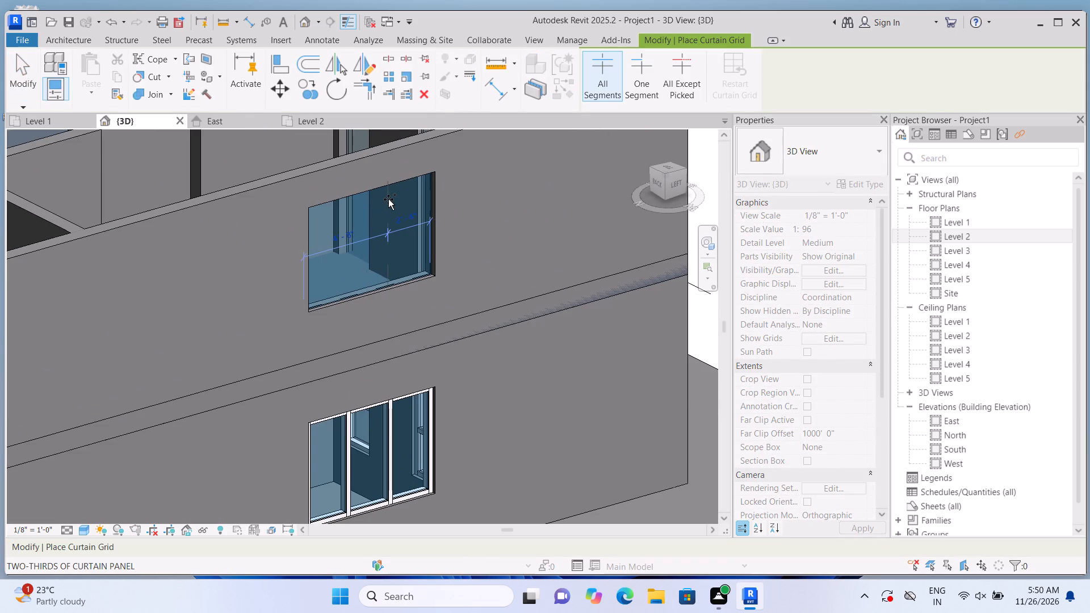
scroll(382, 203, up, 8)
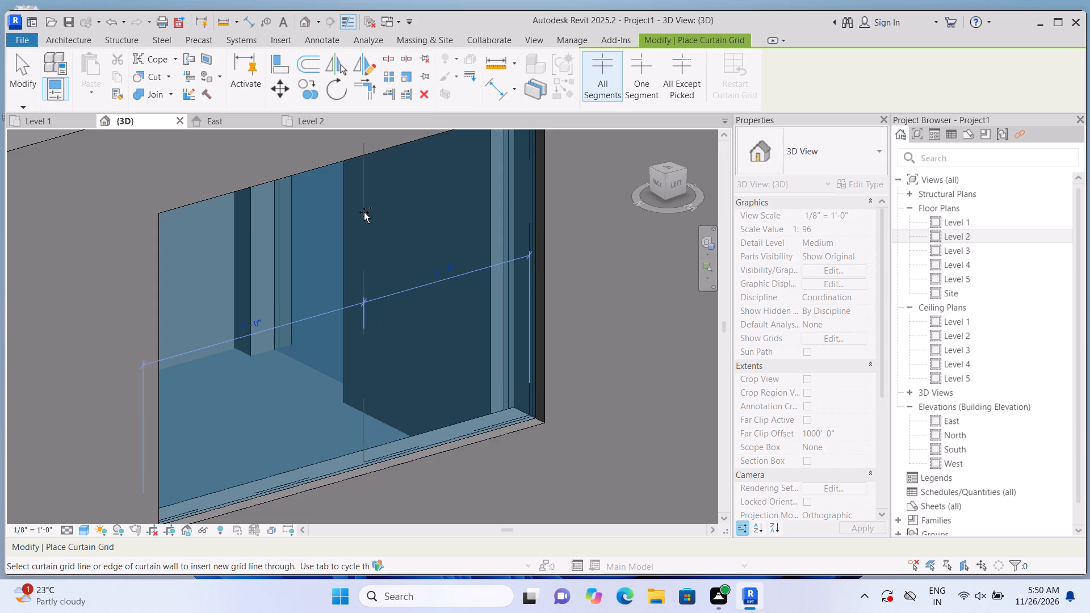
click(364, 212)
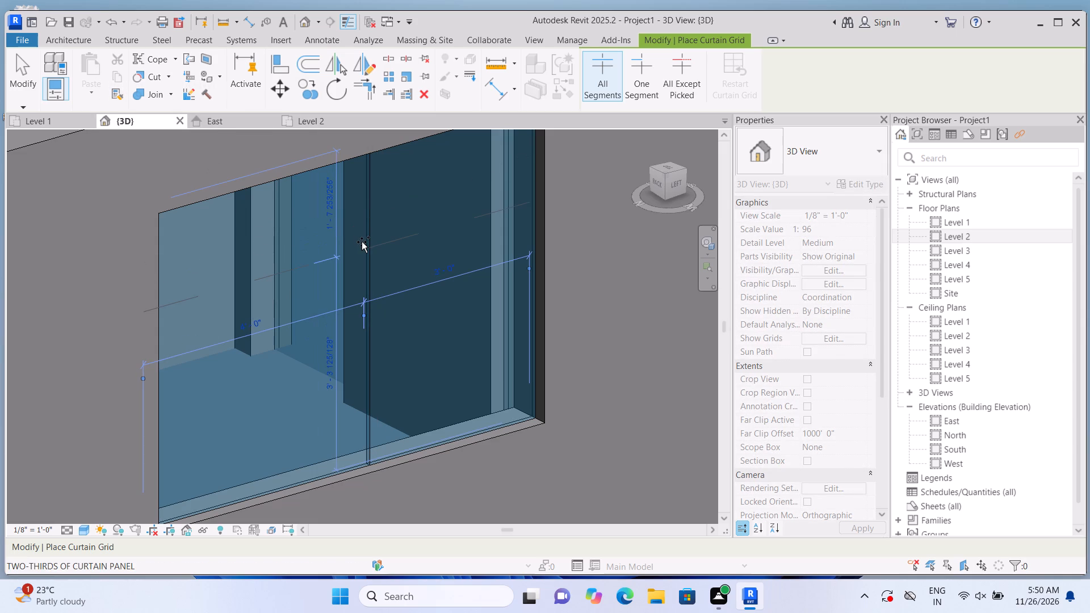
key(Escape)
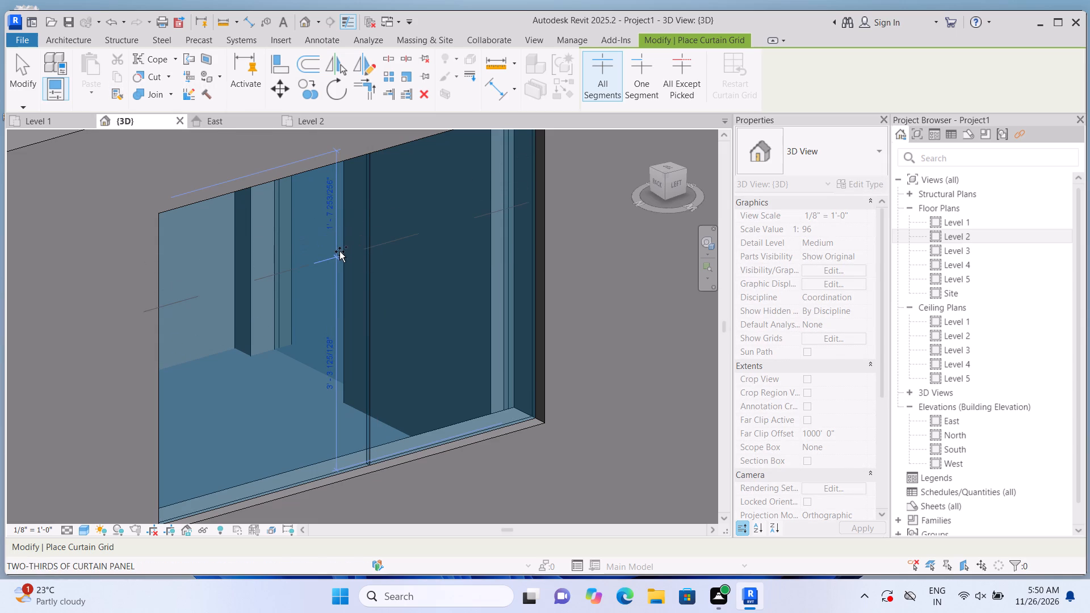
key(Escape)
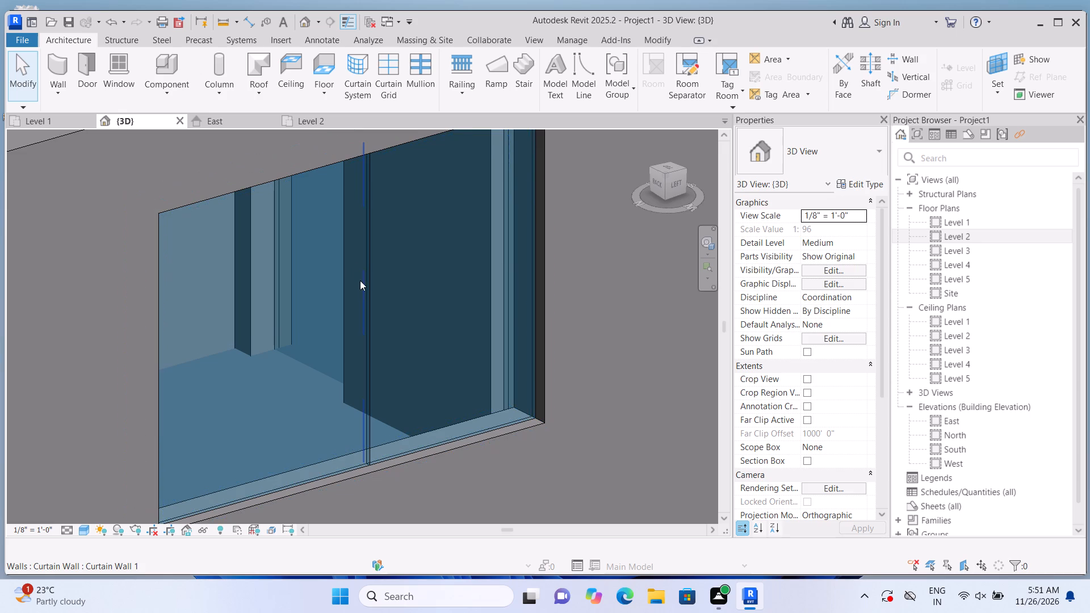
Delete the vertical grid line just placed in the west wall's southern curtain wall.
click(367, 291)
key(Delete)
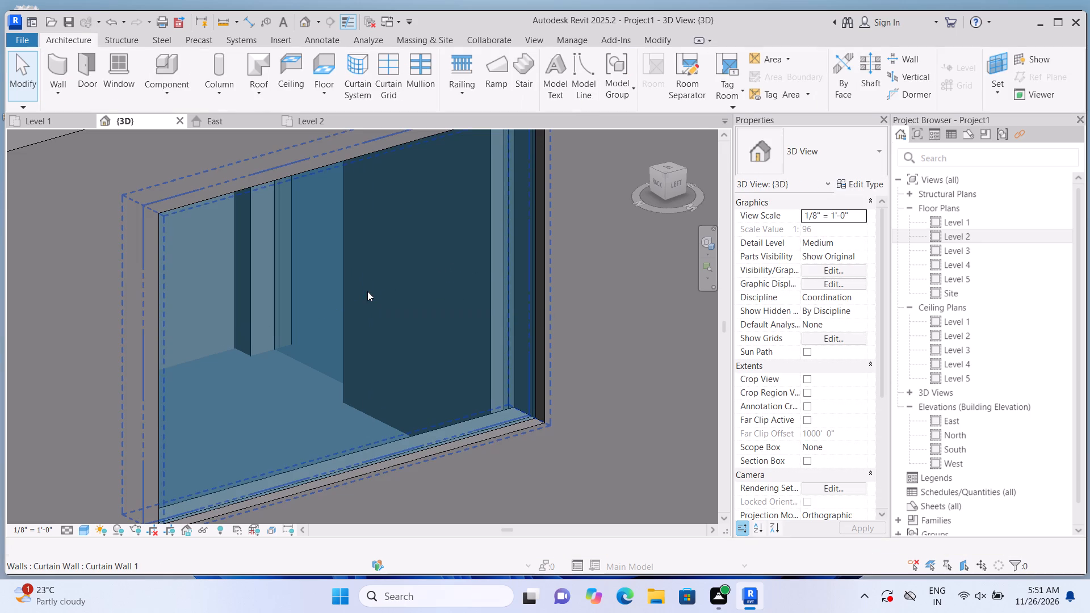
Place a new vertical curtain grid line close to the center of the west wall's southern curtain wall.
click(396, 86)
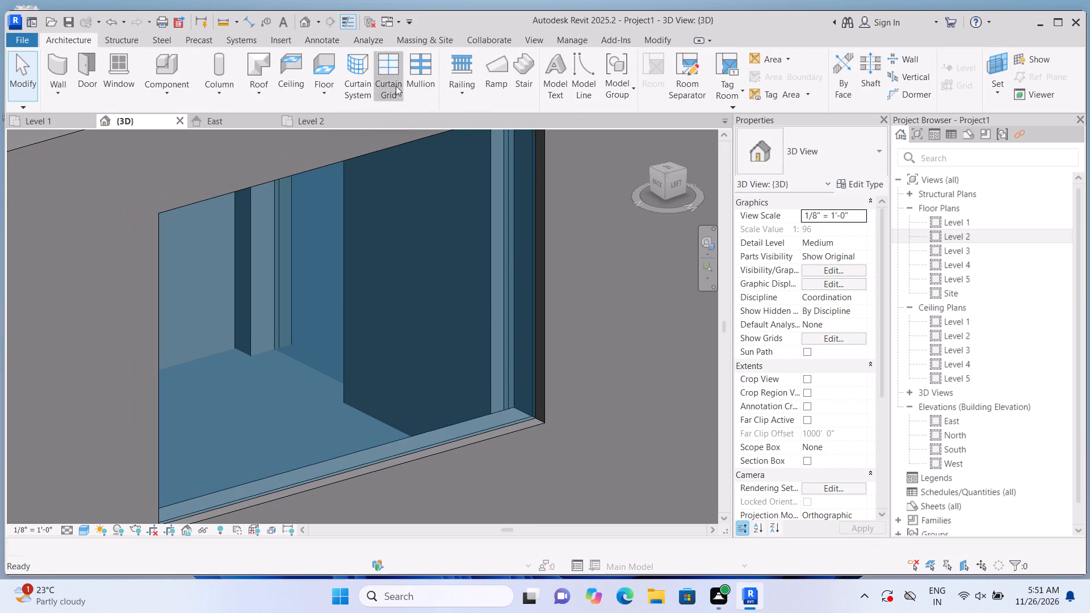
scroll(348, 205, up, 5)
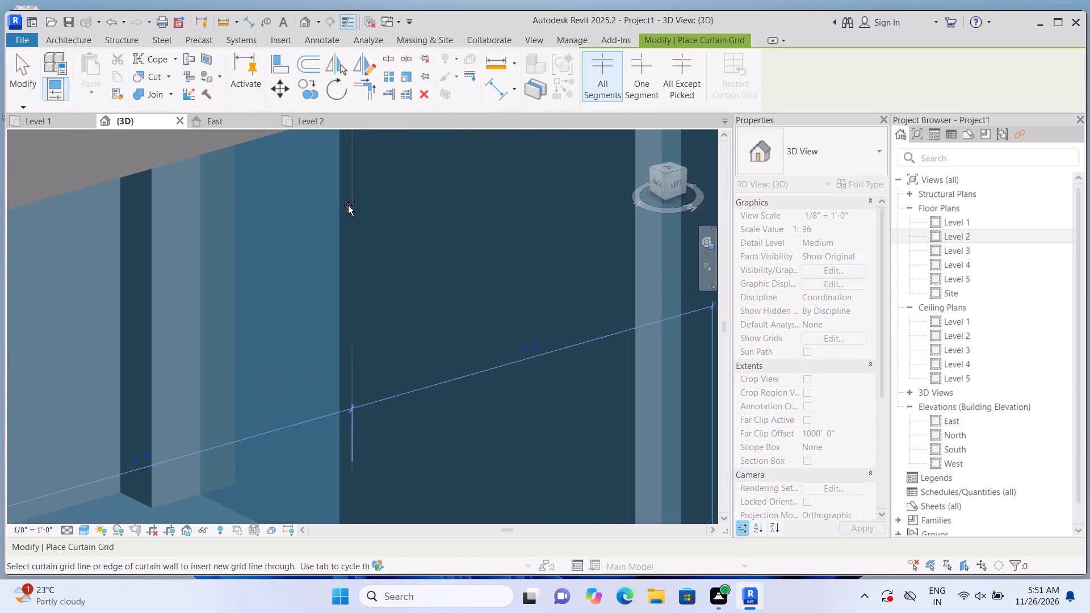
scroll(348, 205, up, 2)
scroll(348, 205, down, 11)
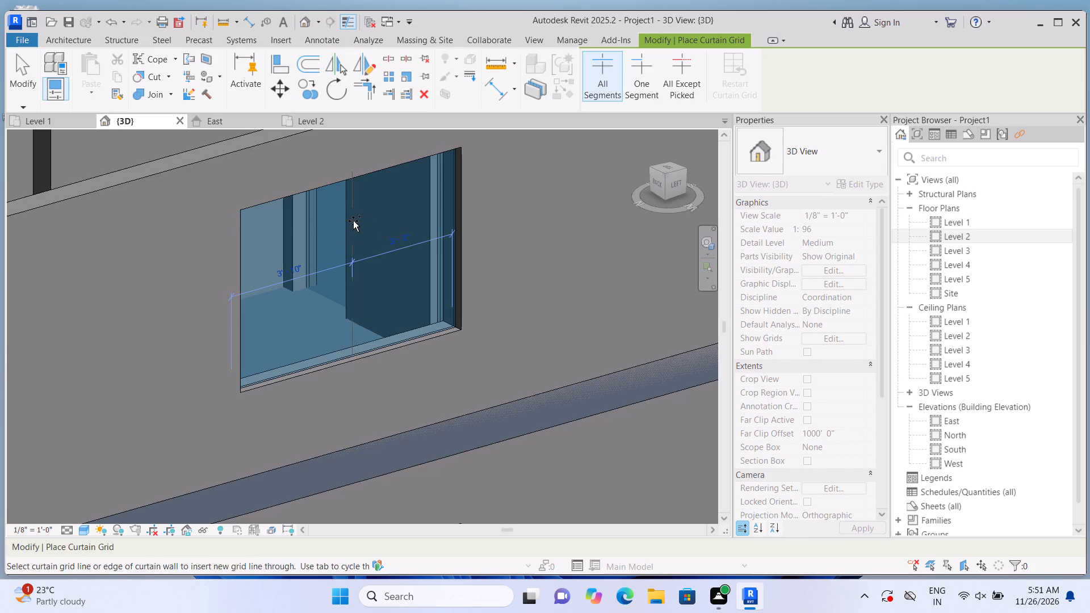
click(353, 221)
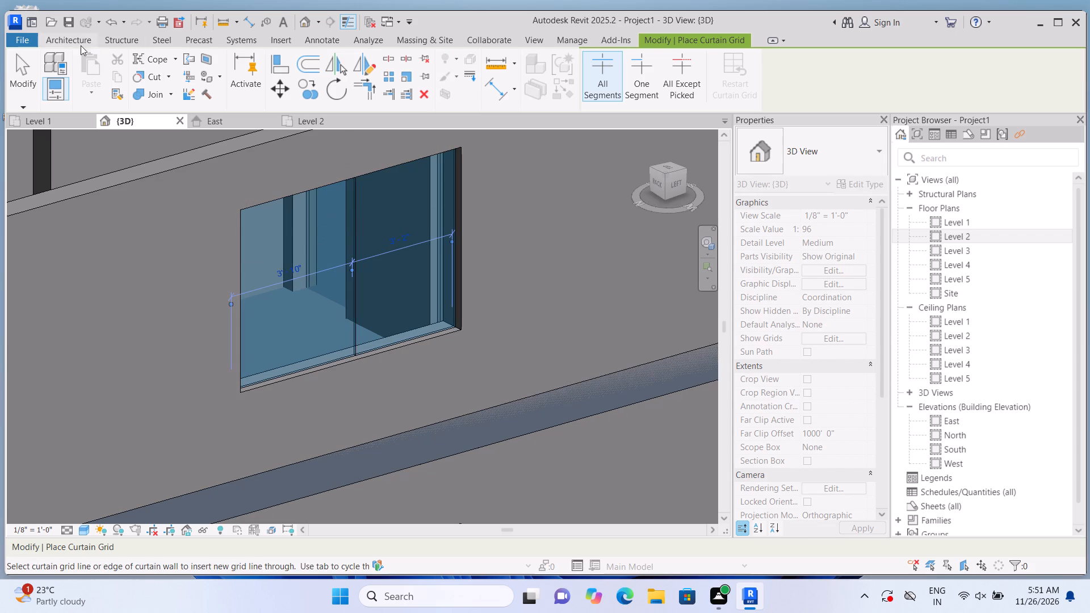
Place 2.5" x 5" rectangular mullions on the center grid line and all four edges of the west wall's southern curtain wall.
click(77, 38)
click(422, 99)
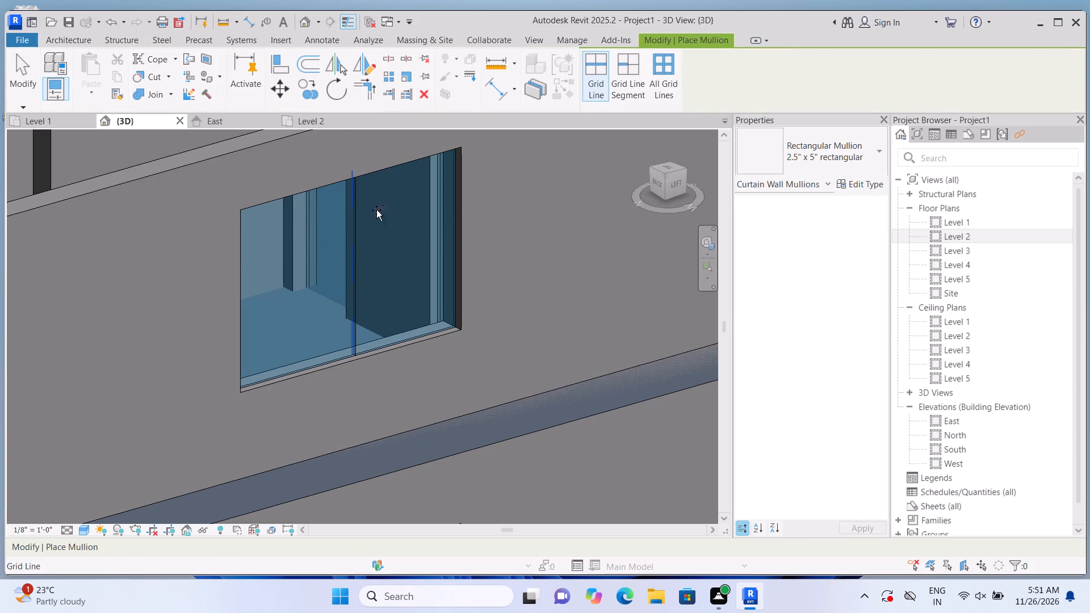
click(365, 225)
click(390, 185)
click(434, 211)
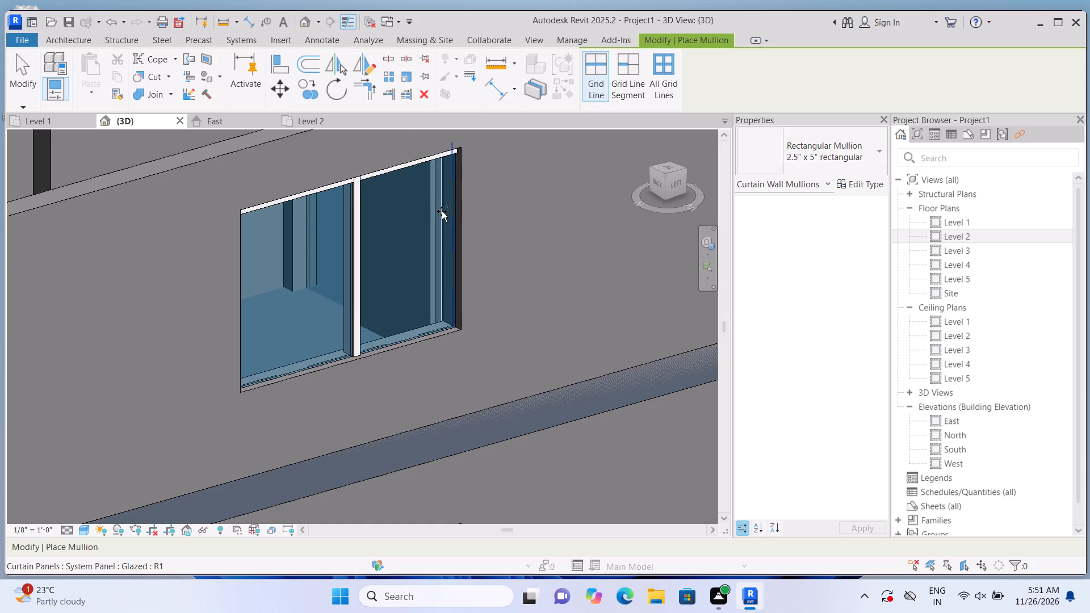
click(459, 238)
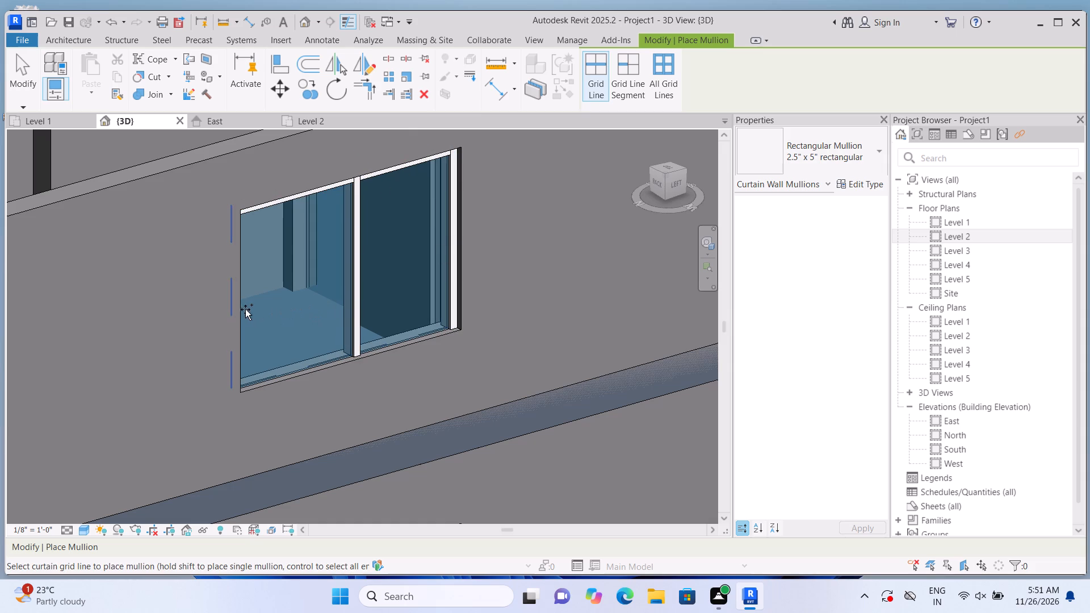
click(247, 308)
click(269, 356)
scroll(336, 275, down, 10)
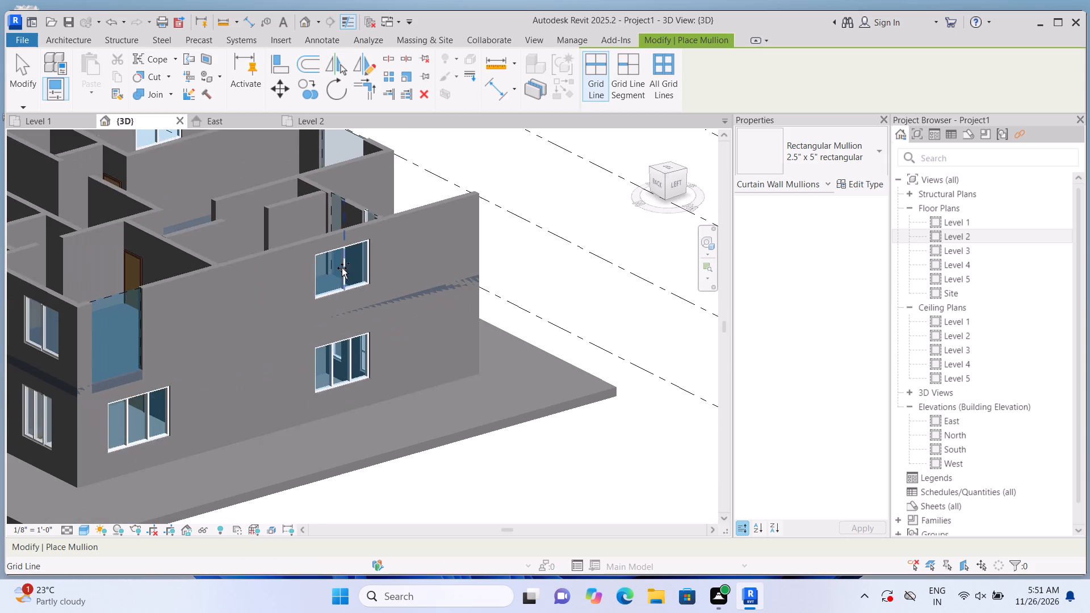
key(Escape)
key(Escape)
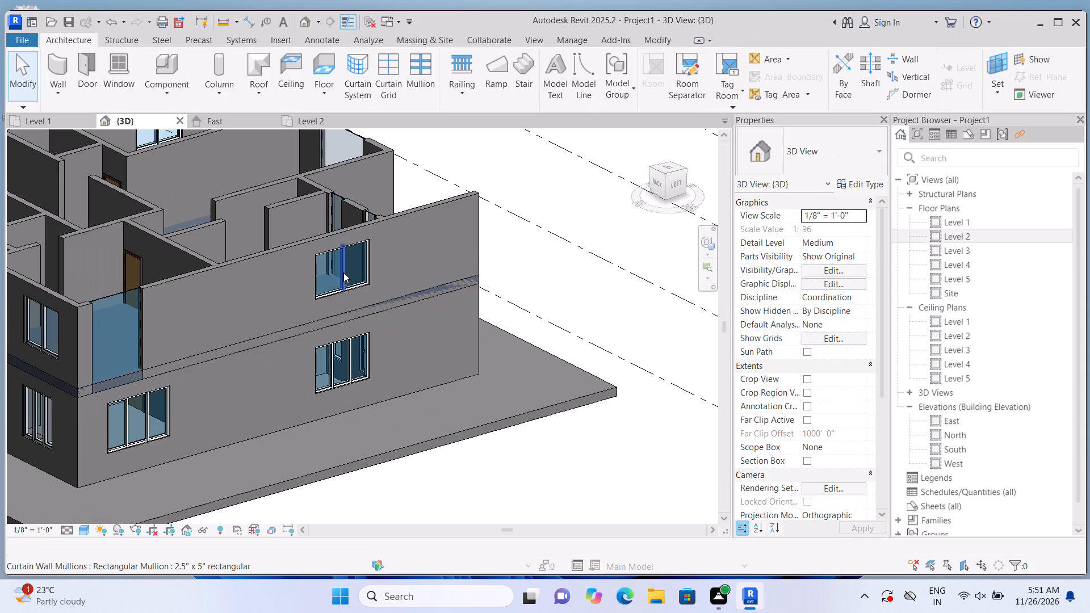
Raise the bottom and lower the top of the west wall's northern curtain wall to make an opening about 5'-0" tall, offset about 3'-4" from Level 2.
scroll(60, 352, up, 6)
click(146, 363)
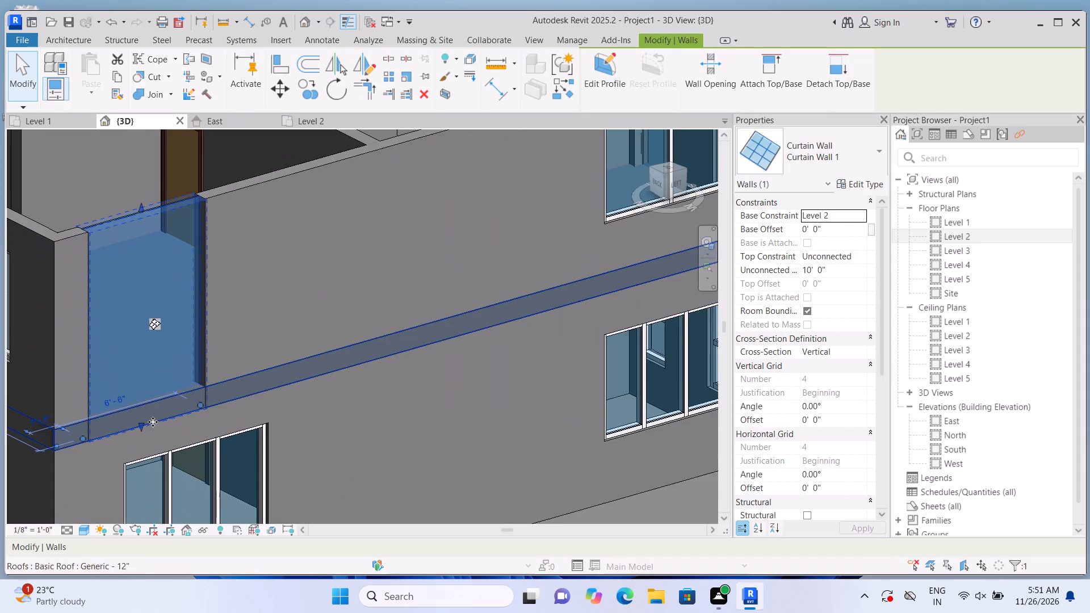
drag(139, 422, 146, 362)
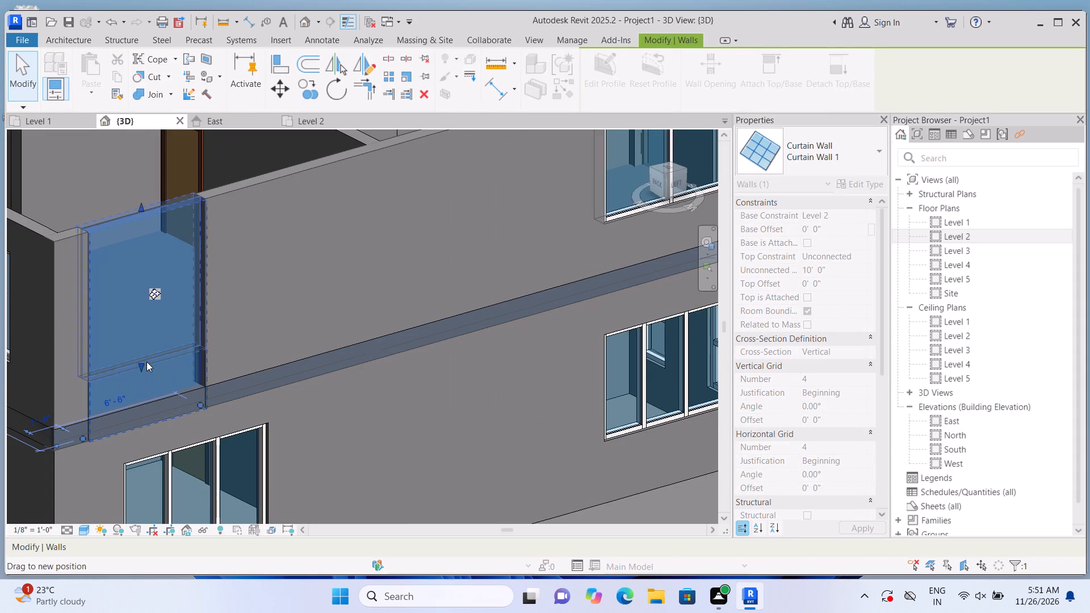
drag(139, 200, 146, 238)
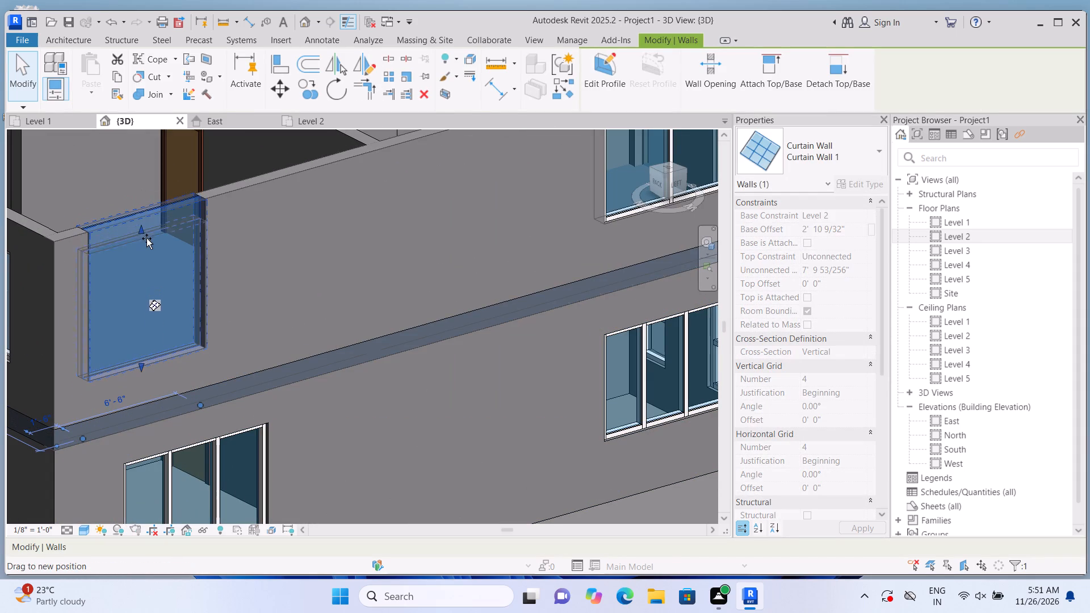
drag(146, 238, 149, 247)
drag(141, 365, 142, 365)
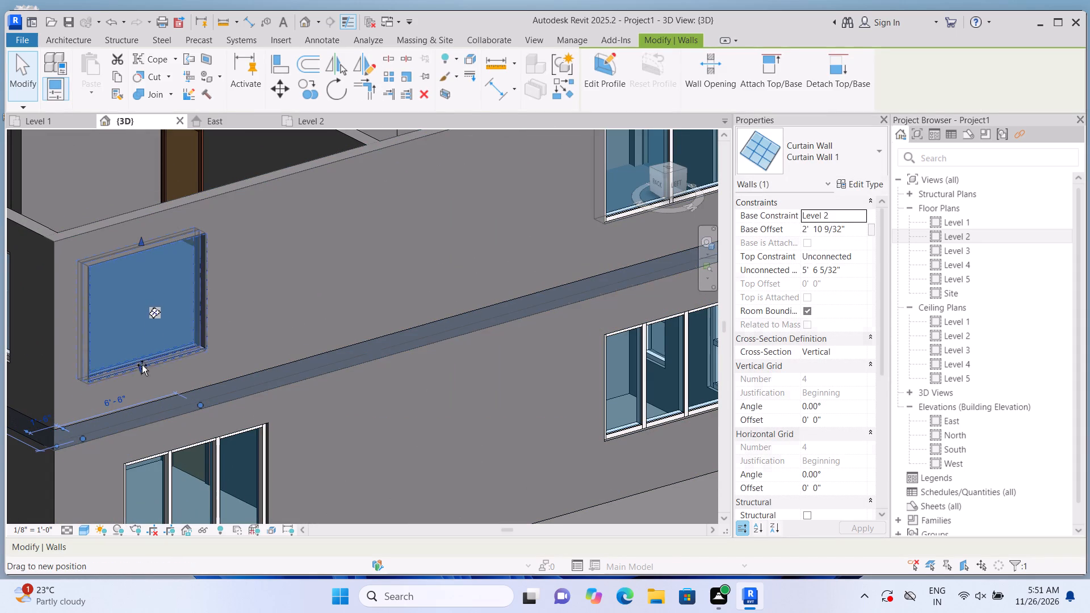
drag(142, 365, 146, 352)
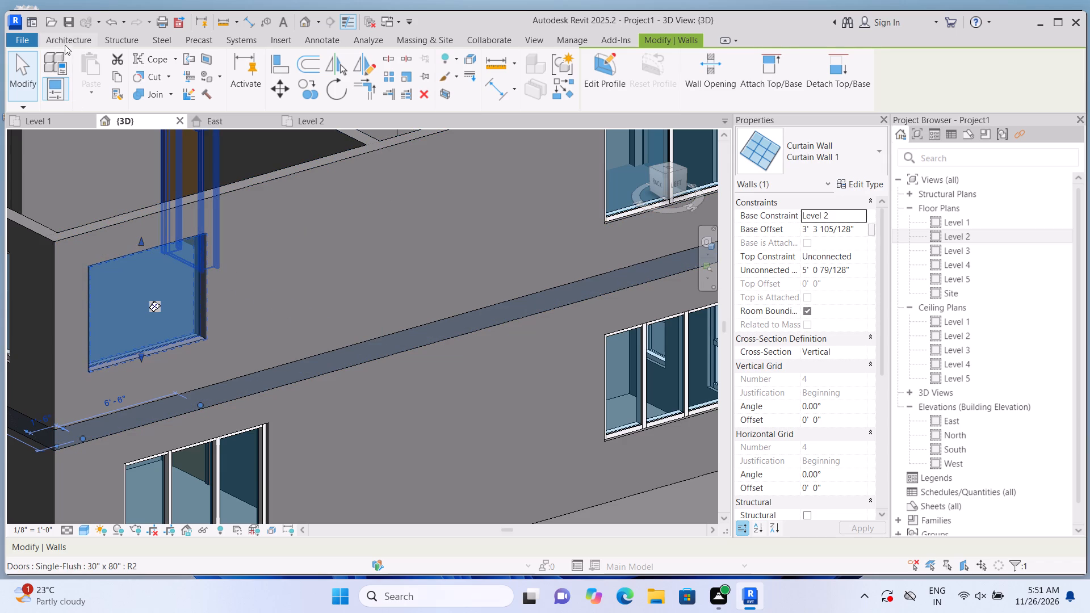
Add a vertical curtain grid line at the midpoint of the west wall's northern curtain wall, 3'-3" from each side.
click(77, 32)
click(78, 38)
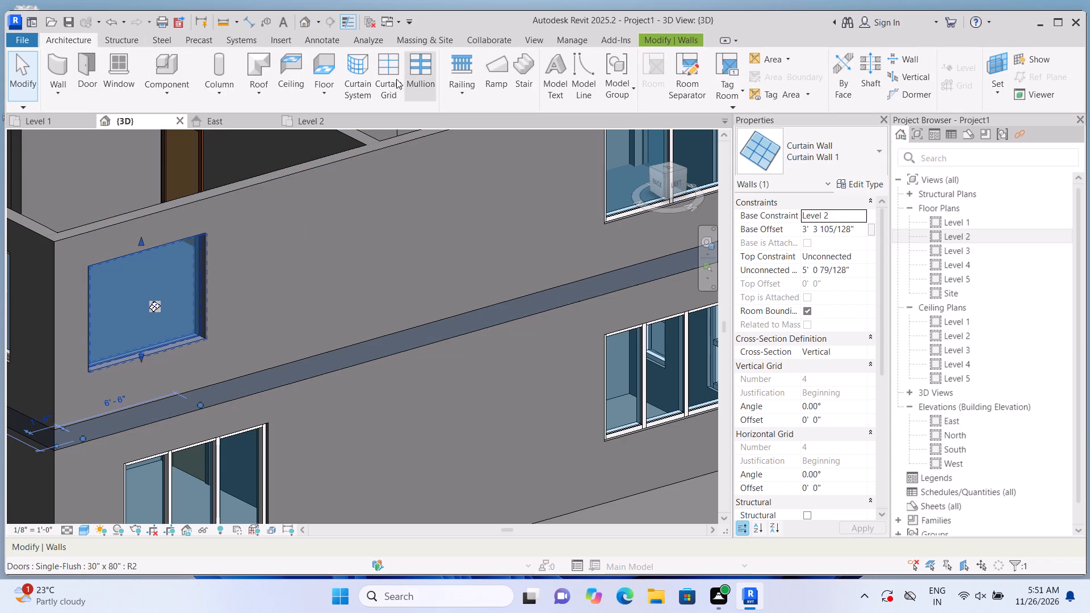
click(387, 81)
scroll(152, 270, up, 4)
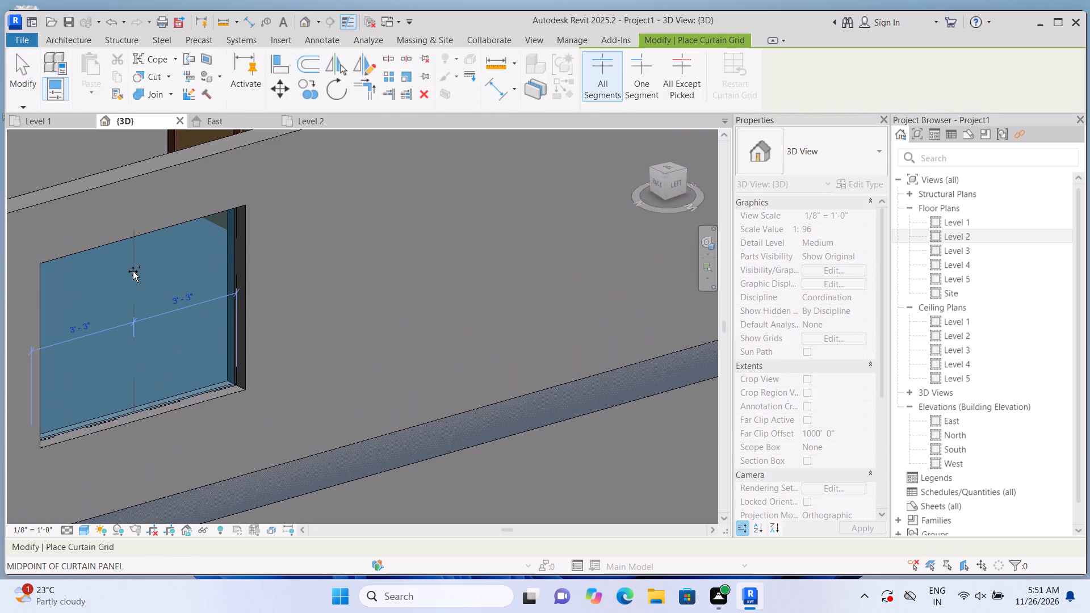
click(133, 271)
Place 2.5" x 5" rectangular mullions on the center grid line and all four edges of the west wall's northern curtain wall.
click(77, 39)
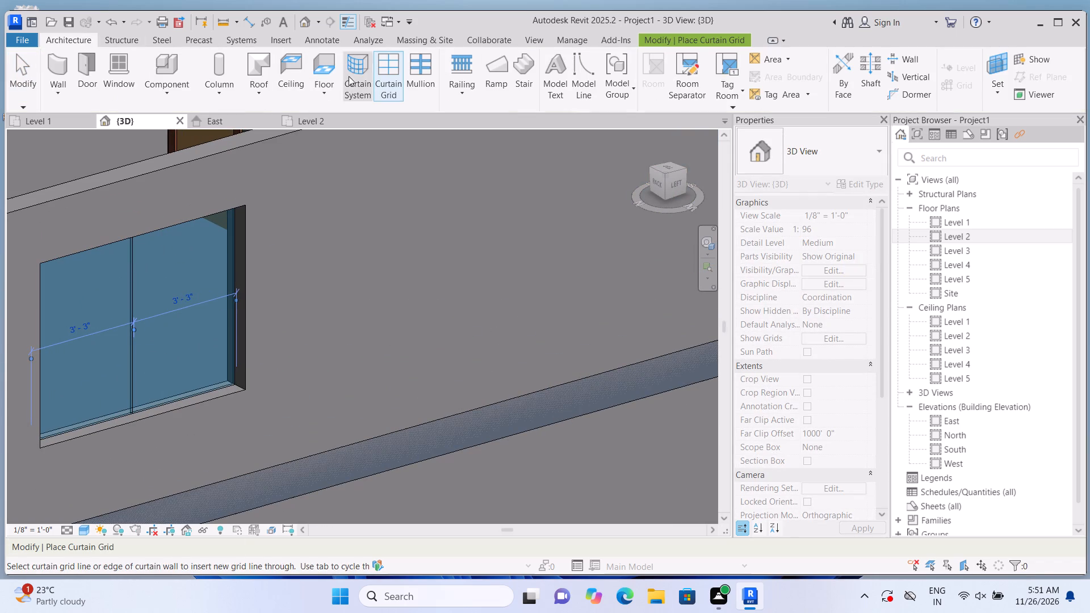
click(423, 73)
click(250, 296)
click(236, 297)
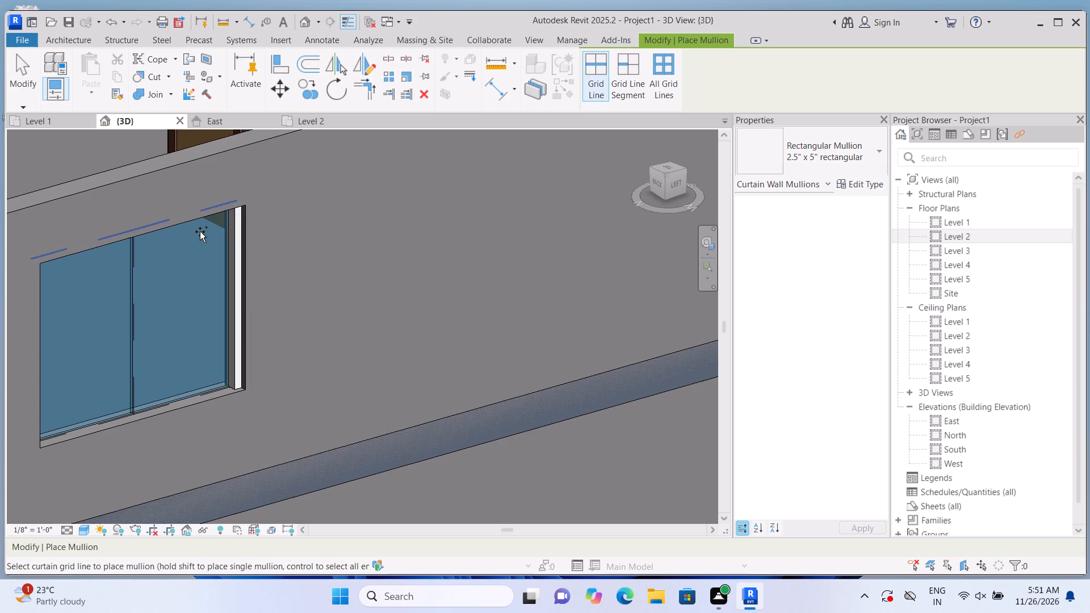
click(200, 231)
click(132, 328)
click(68, 349)
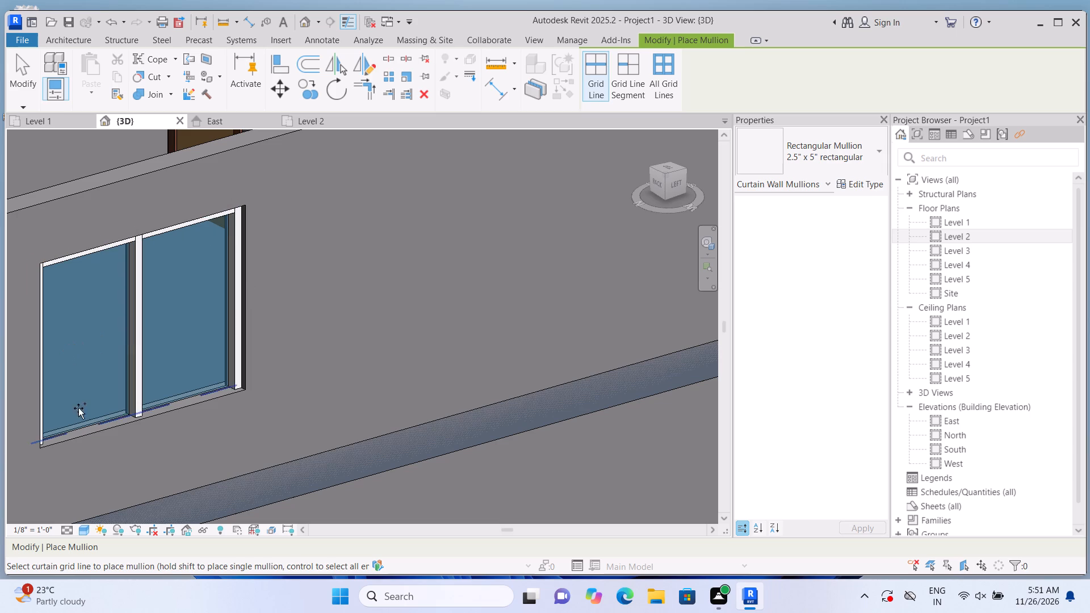
click(82, 427)
scroll(122, 394, down, 8)
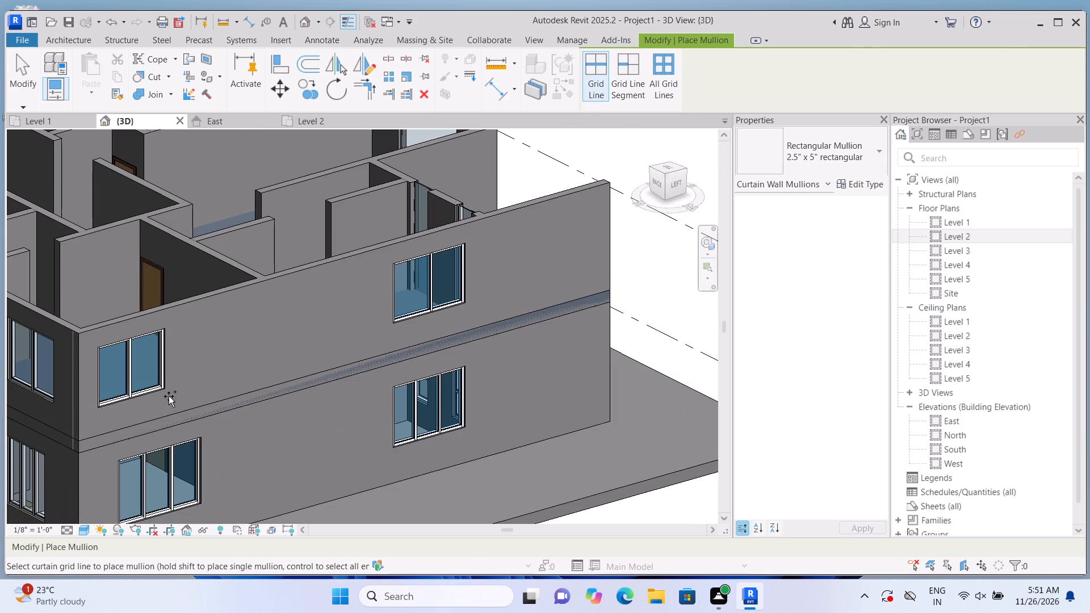
key(Escape)
In the 3D front view, delete the full-height vertical mullion at the east edge of Level 2's westernmost front curtain wall.
scroll(187, 384, down, 6)
scroll(313, 503, up, 3)
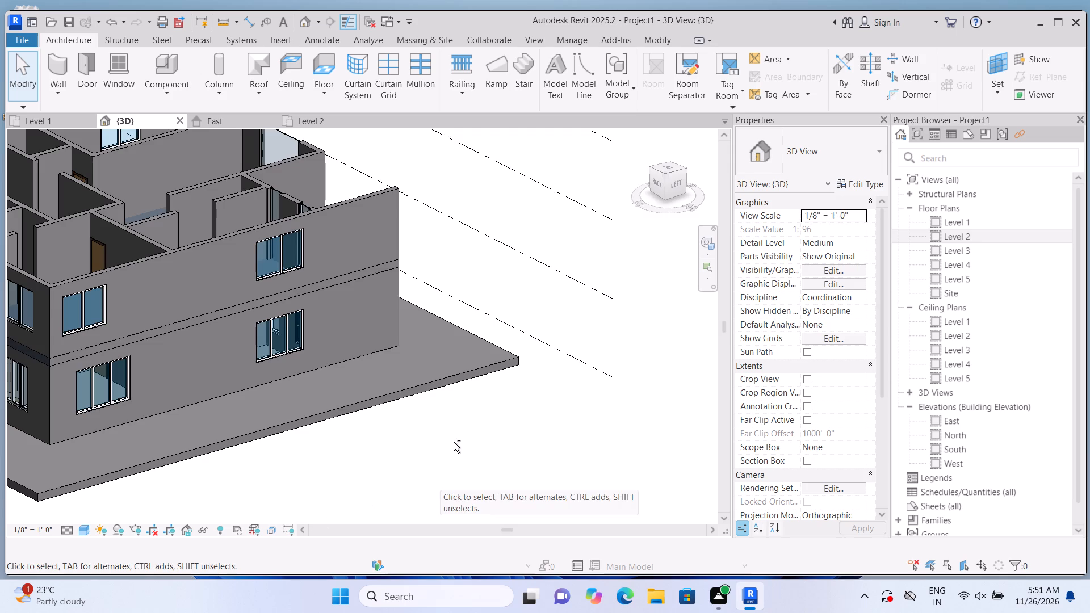
shift+middle_drag(451, 444, 68, 354)
scroll(121, 303, down, 12)
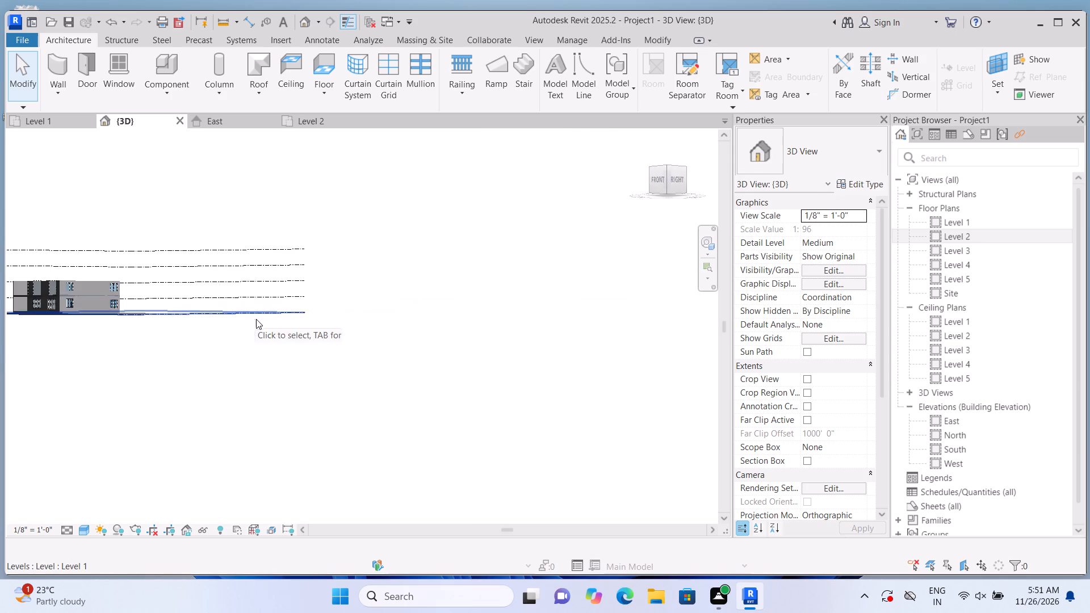
scroll(256, 319, down, 1)
shift+middle_drag(34, 374, 52, 434)
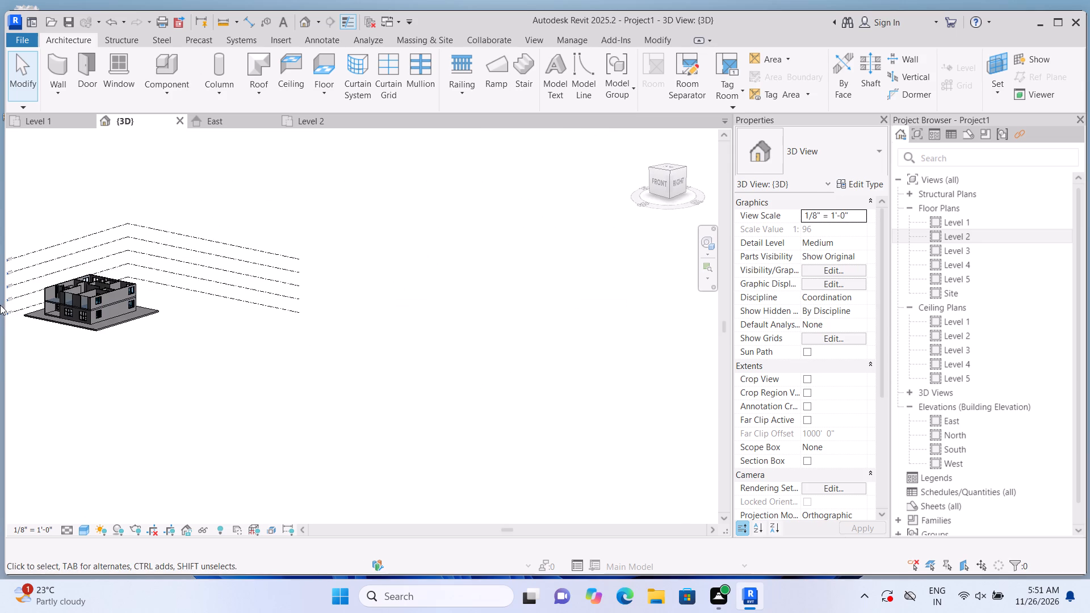
scroll(1, 300, up, 17)
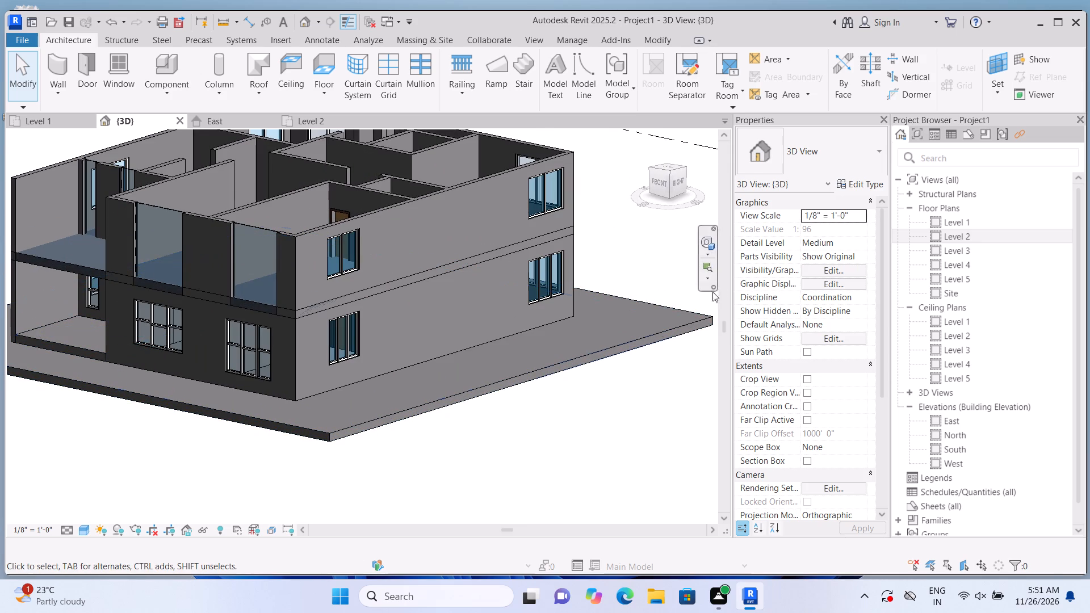
double_click(662, 184)
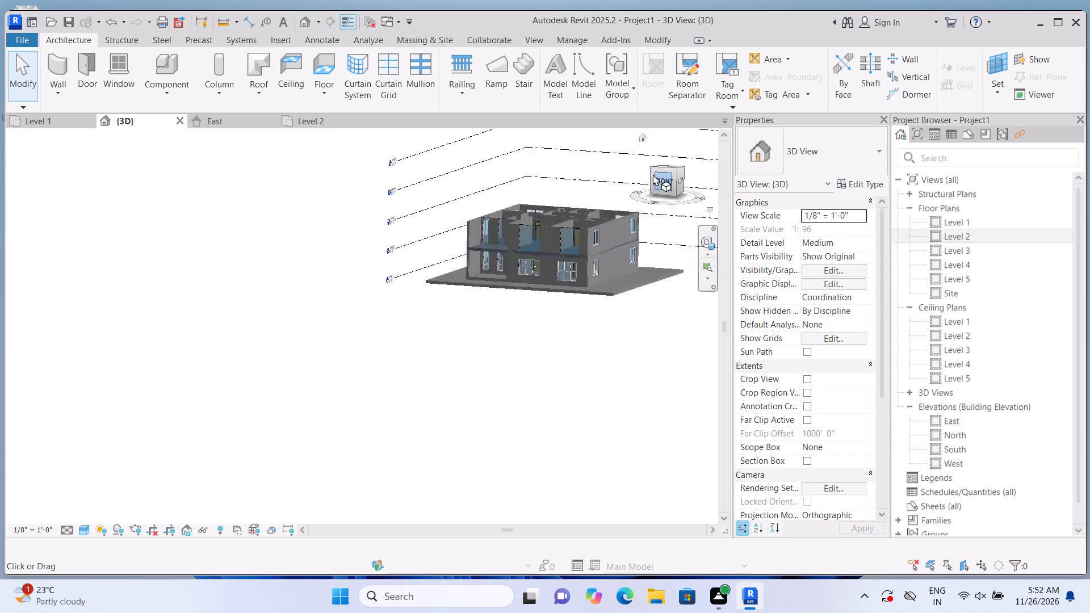
scroll(64, 388, up, 12)
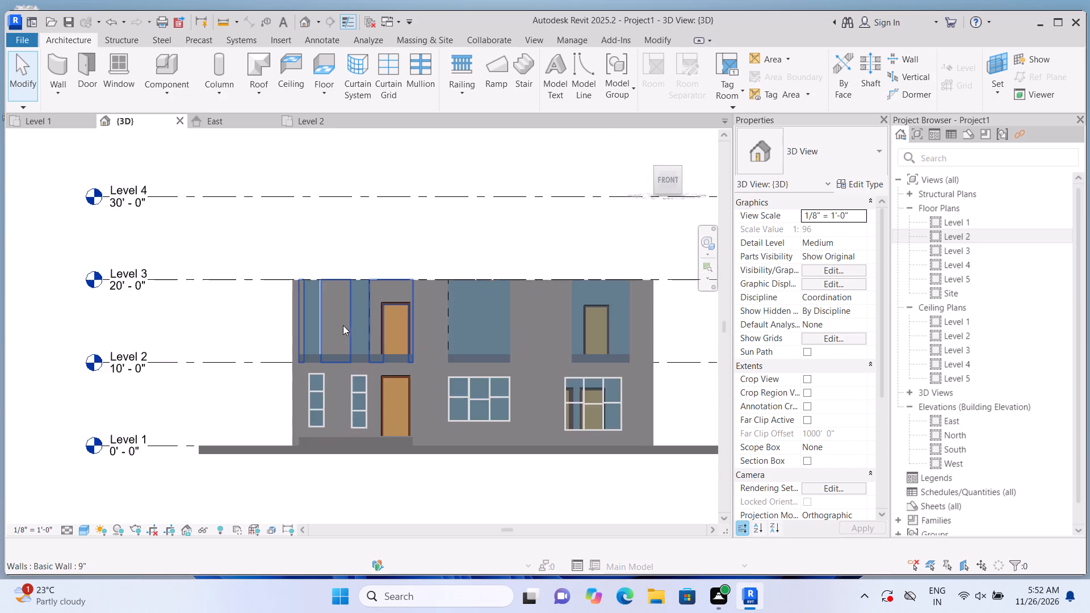
scroll(343, 325, up, 6)
click(292, 320)
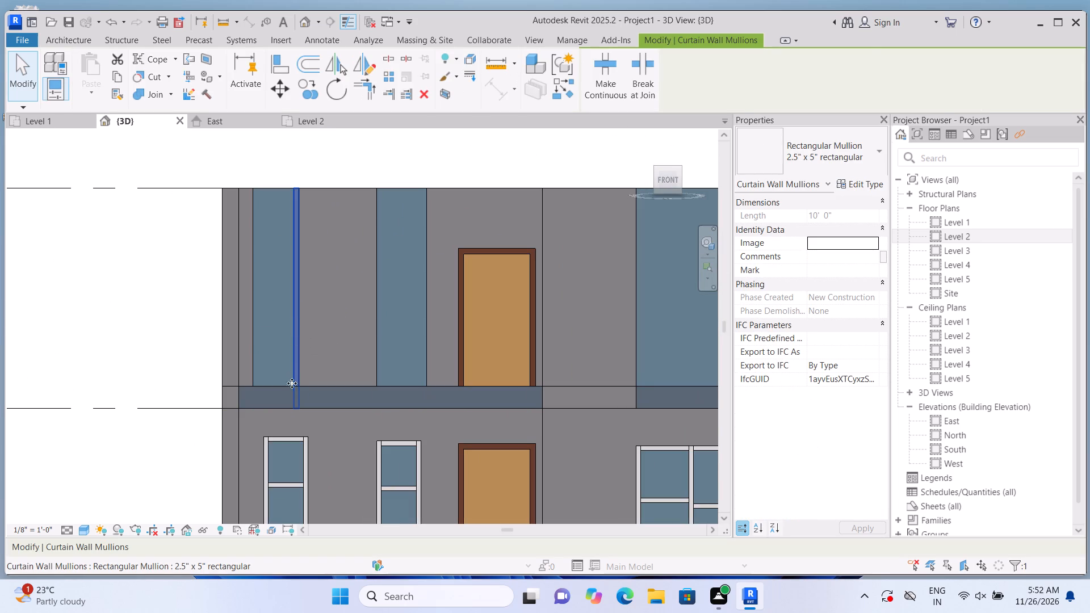
key(Delete)
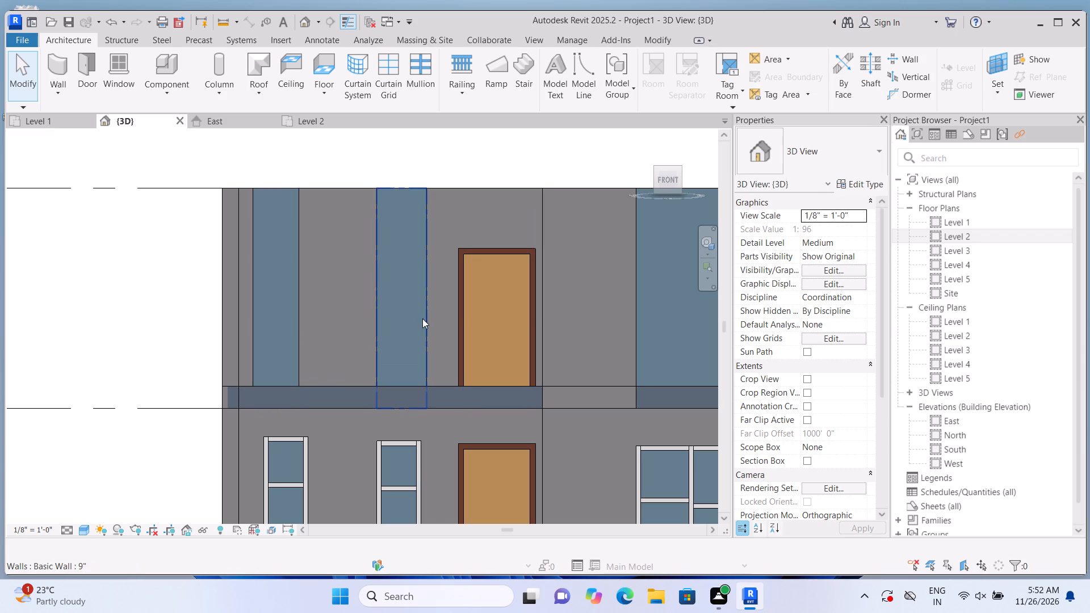
Raise the Level 2 front door above the roof slab to a sill height of 1'-2".
click(470, 313)
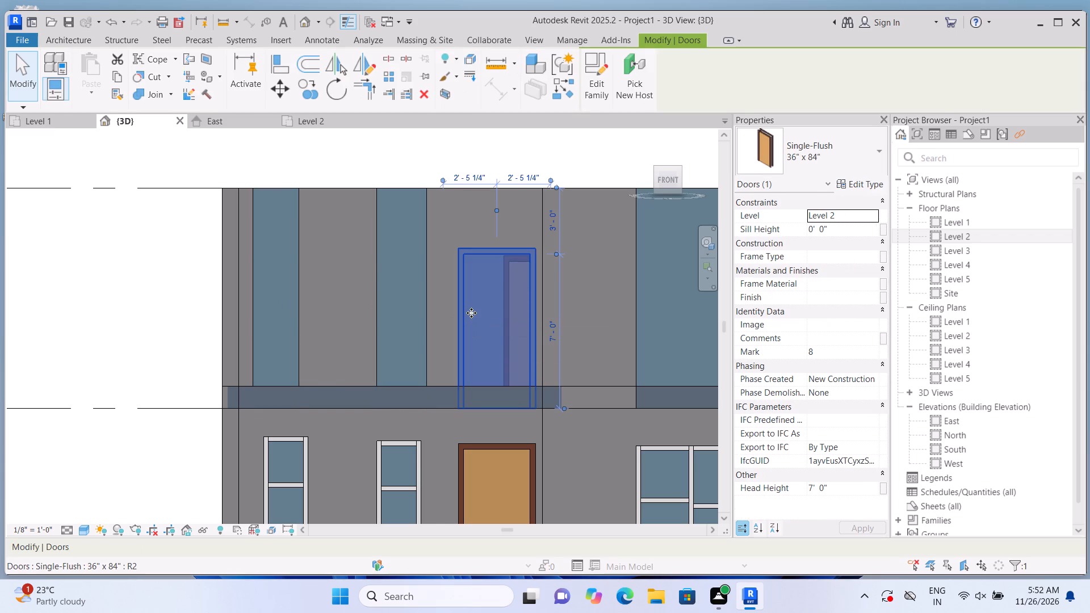
key(Up)
key(Up)
key(Up)
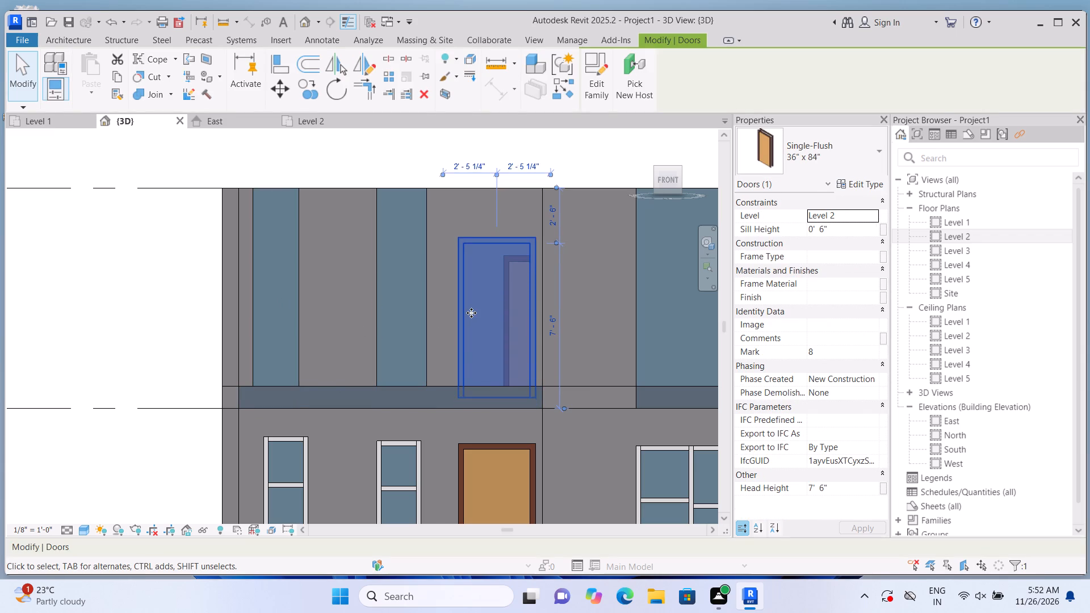
key(Up)
key(Up)
key(Up)
key(Up)
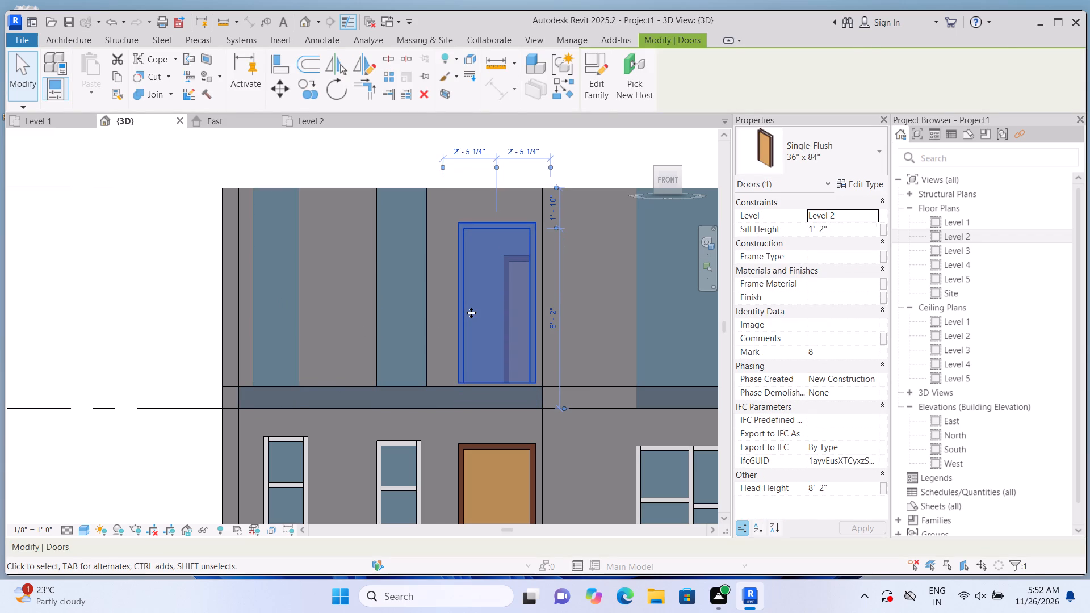
key(Escape)
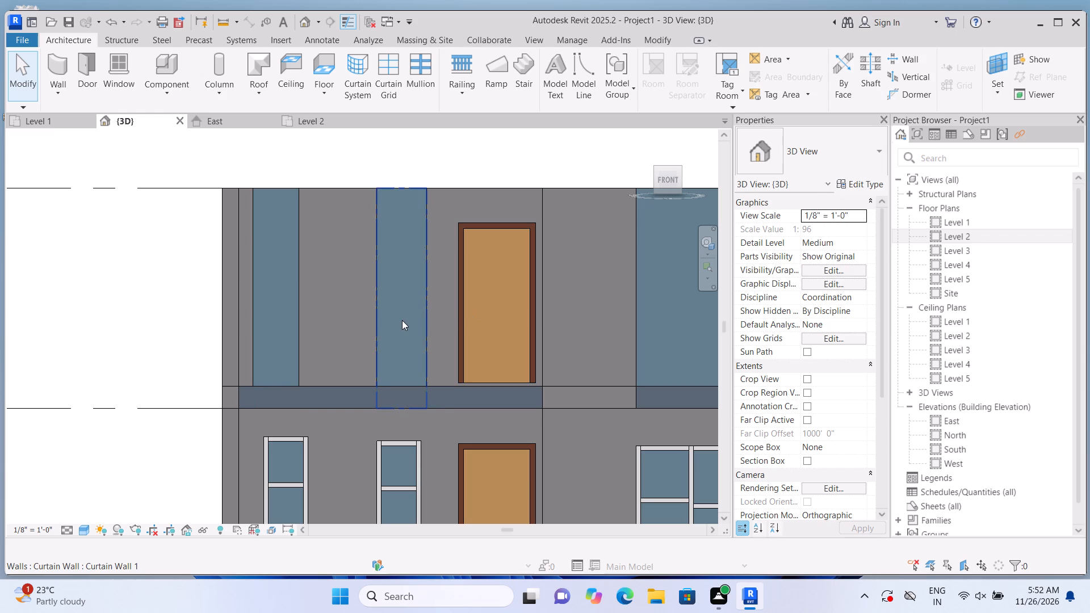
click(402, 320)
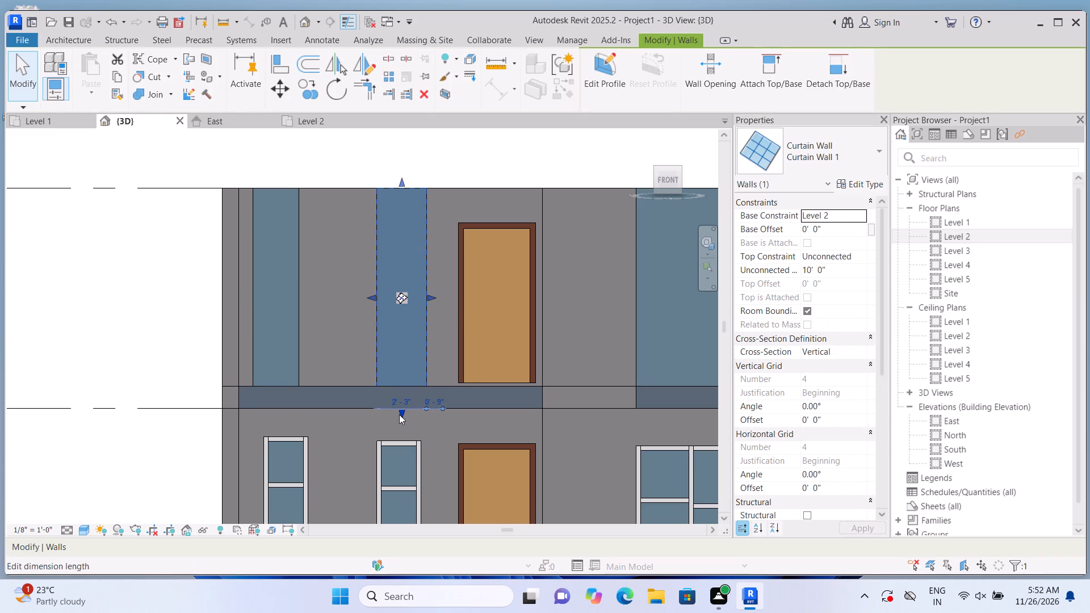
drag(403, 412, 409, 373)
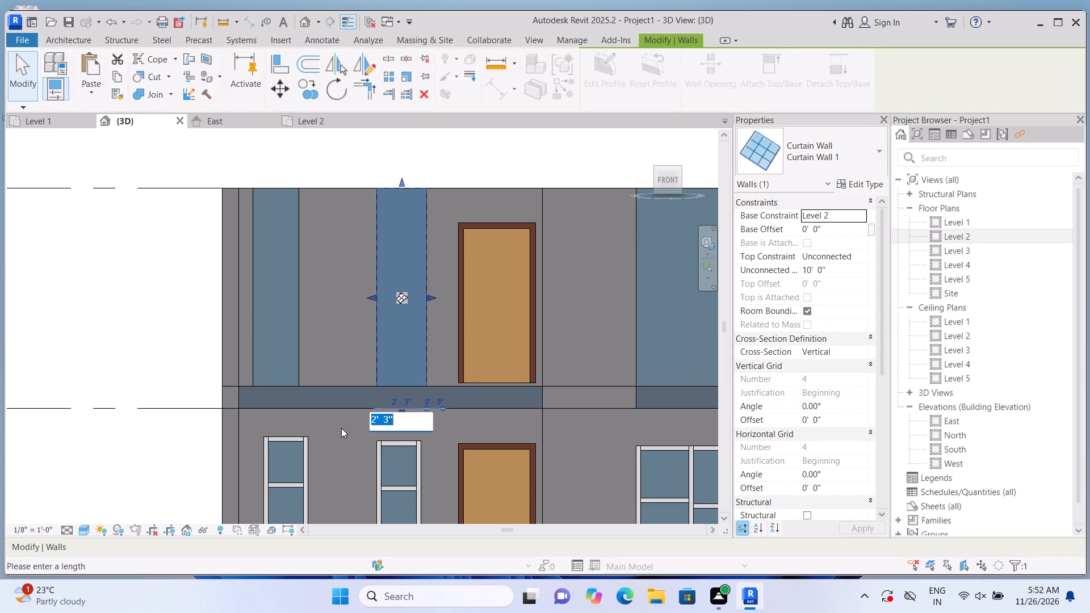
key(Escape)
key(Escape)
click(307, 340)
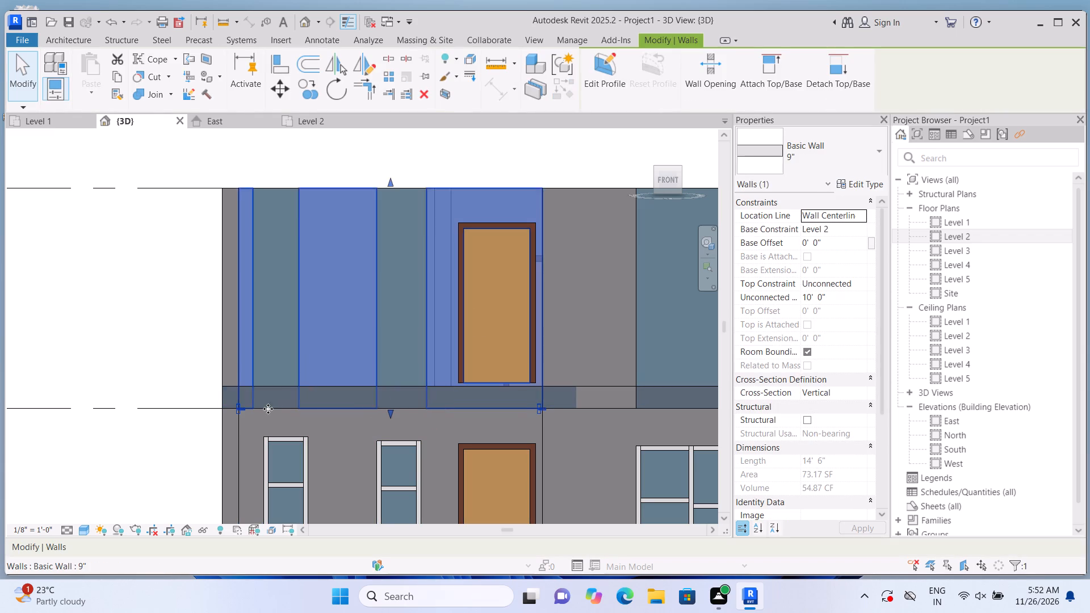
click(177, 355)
Lower the top of Level 2's front curtain wall beside the door to an unconnected height of about 9'-3 3/4".
click(401, 379)
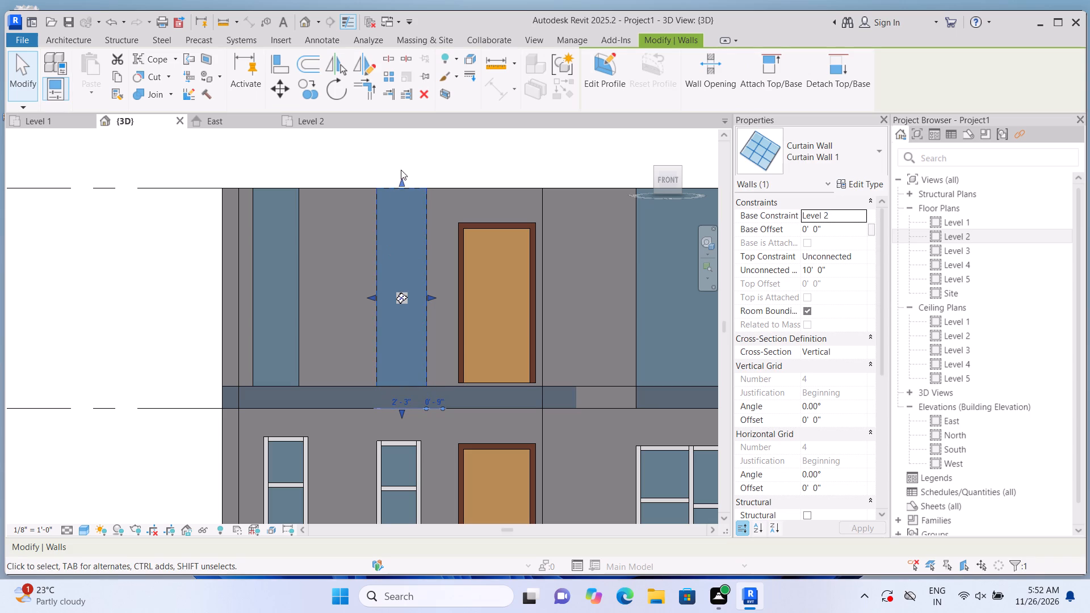
drag(400, 178, 393, 222)
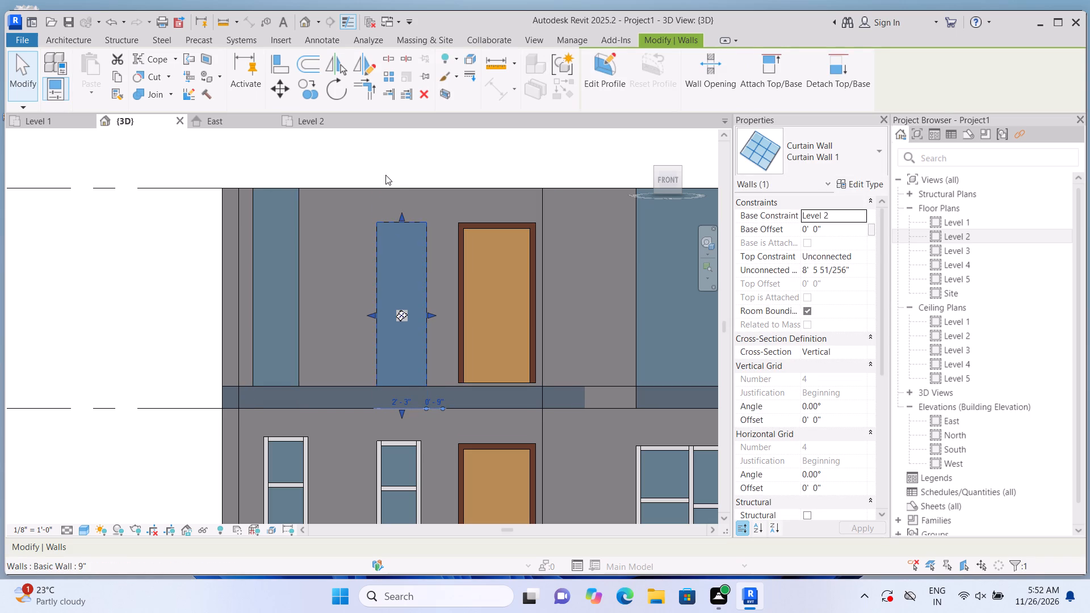
scroll(377, 184, up, 2)
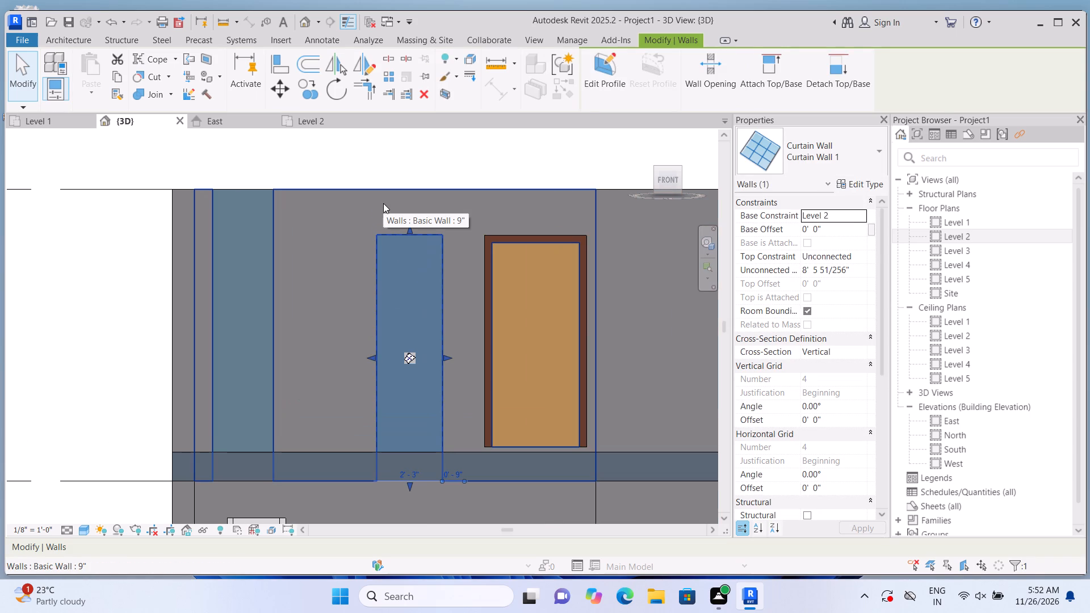
drag(409, 227, 410, 211)
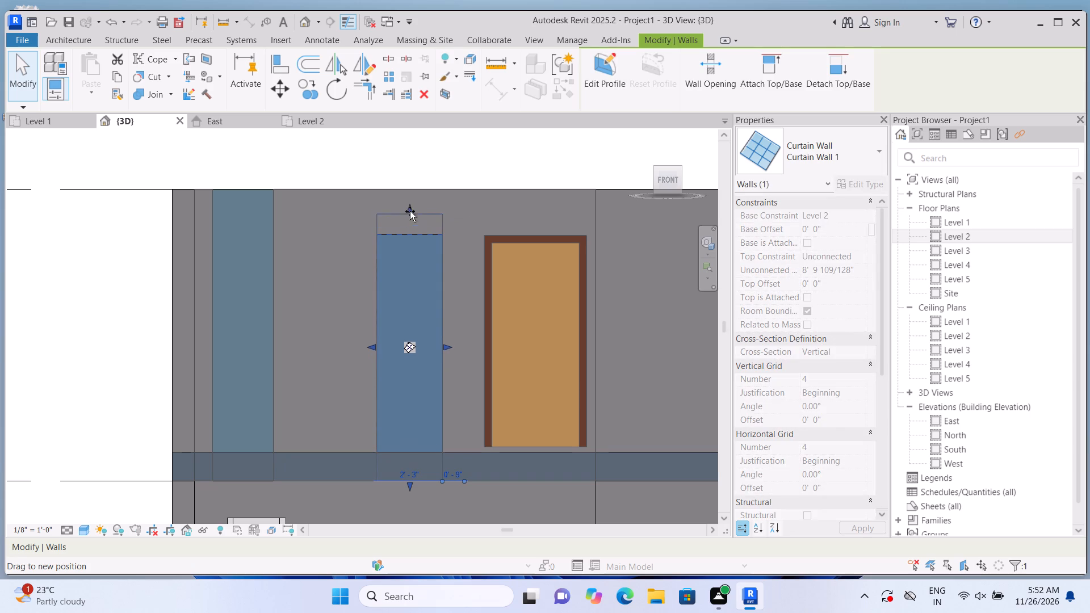
drag(410, 211, 410, 209)
click(350, 173)
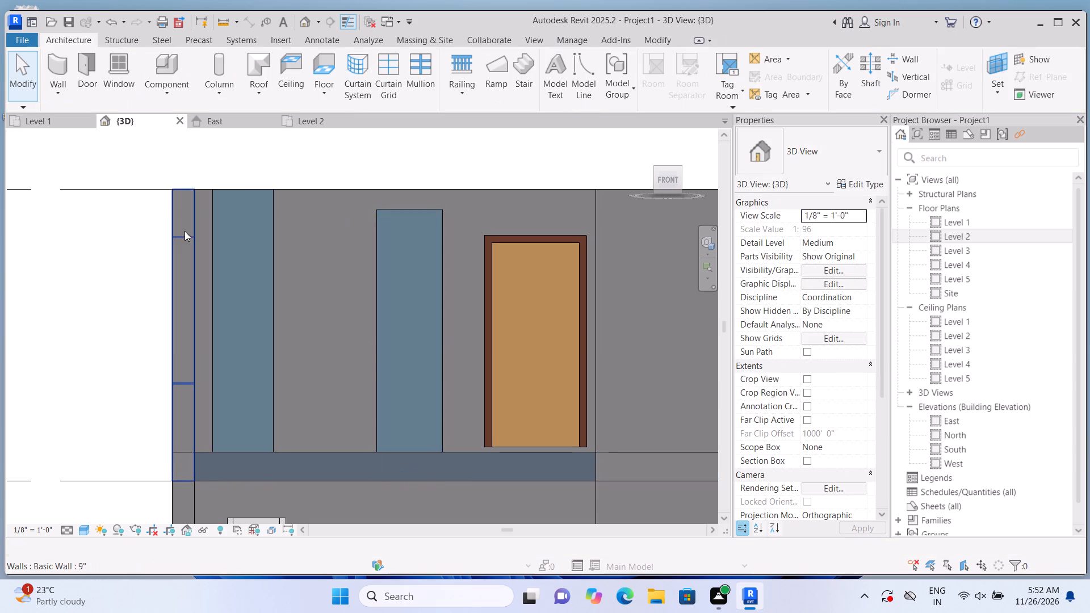
Lower the top of Level 2's westernmost front curtain wall to about 9'-4", level with the curtain wall beside the door.
click(262, 232)
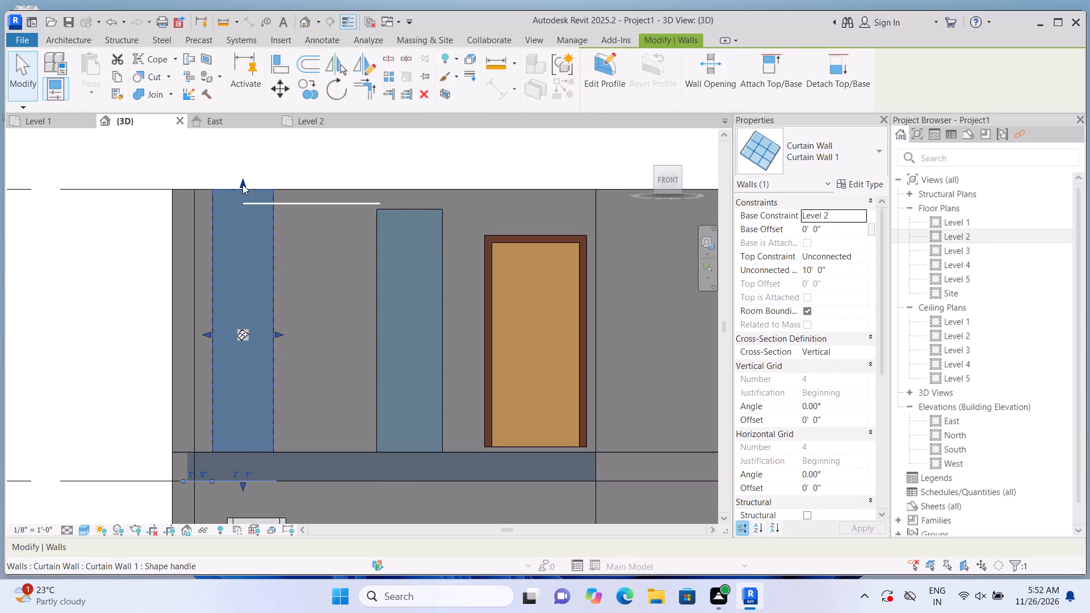
drag(241, 178, 246, 213)
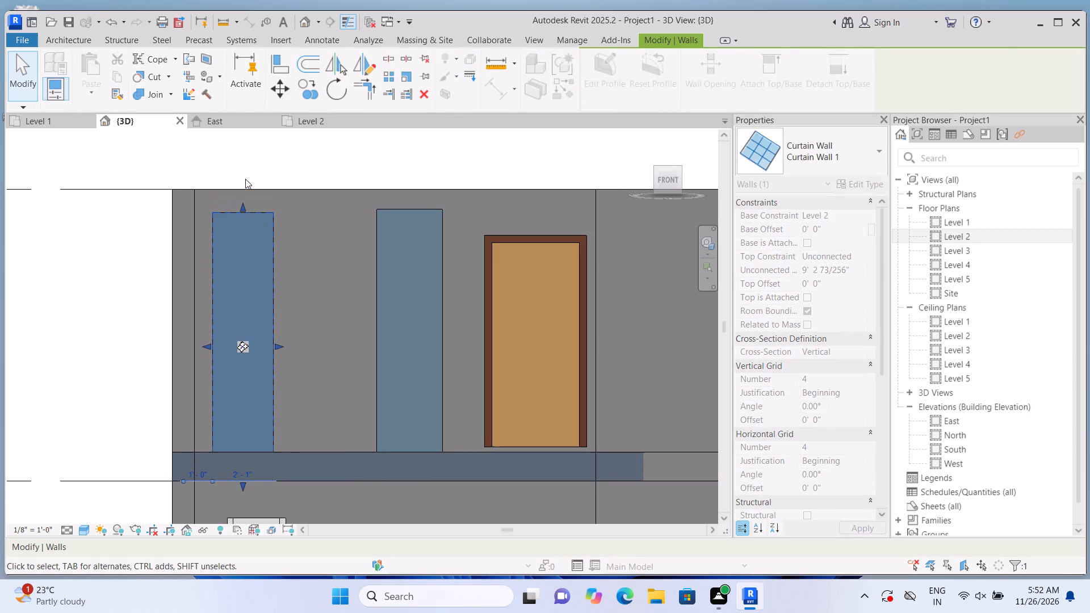
click(245, 176)
click(261, 212)
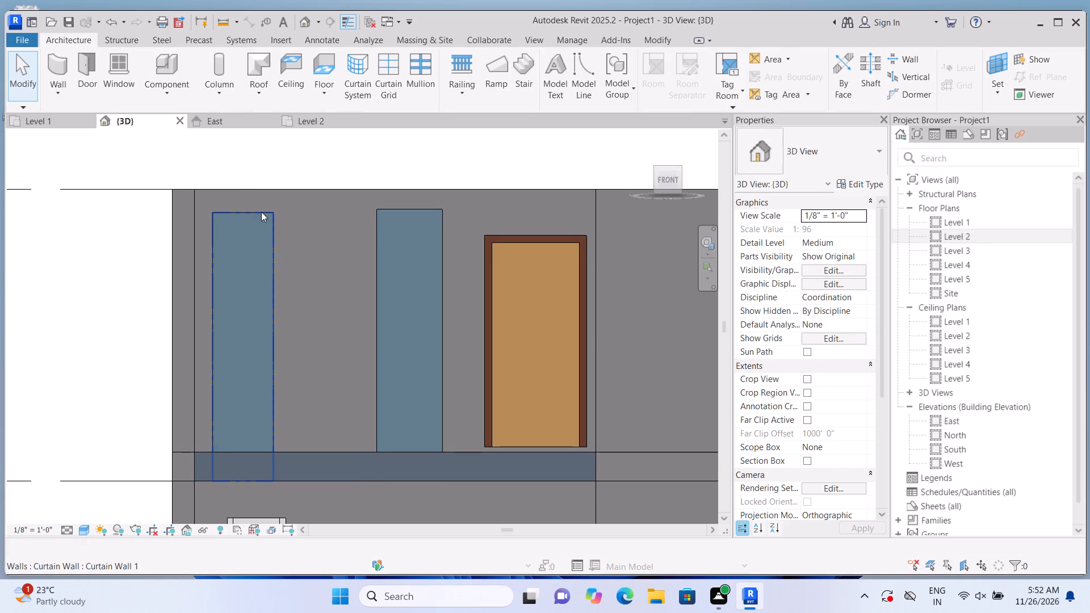
click(242, 206)
drag(242, 206, 246, 215)
drag(241, 199, 246, 215)
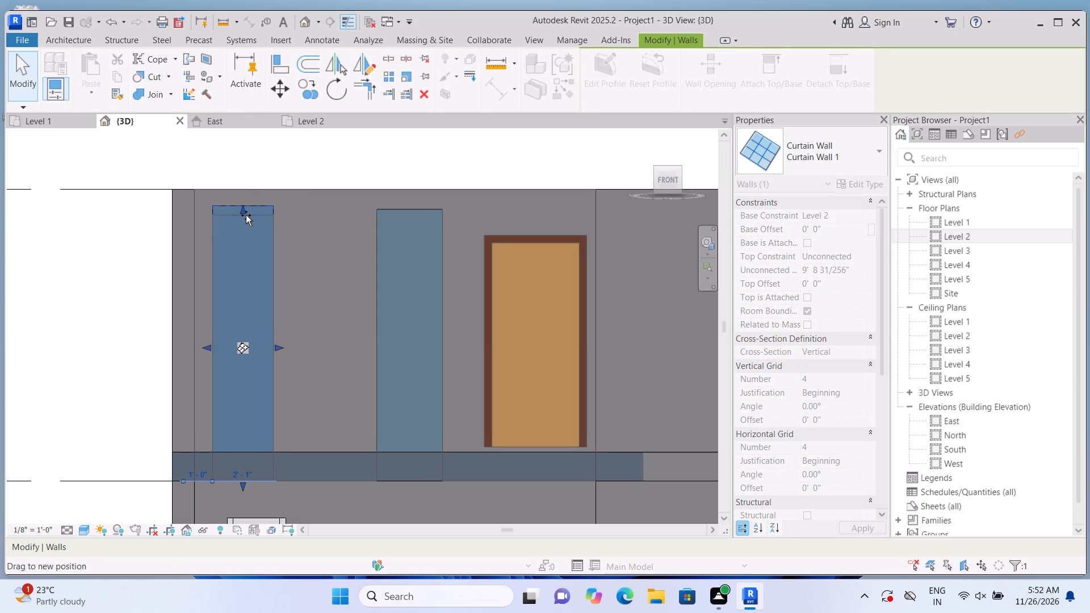
drag(246, 215, 248, 209)
click(248, 209)
click(351, 173)
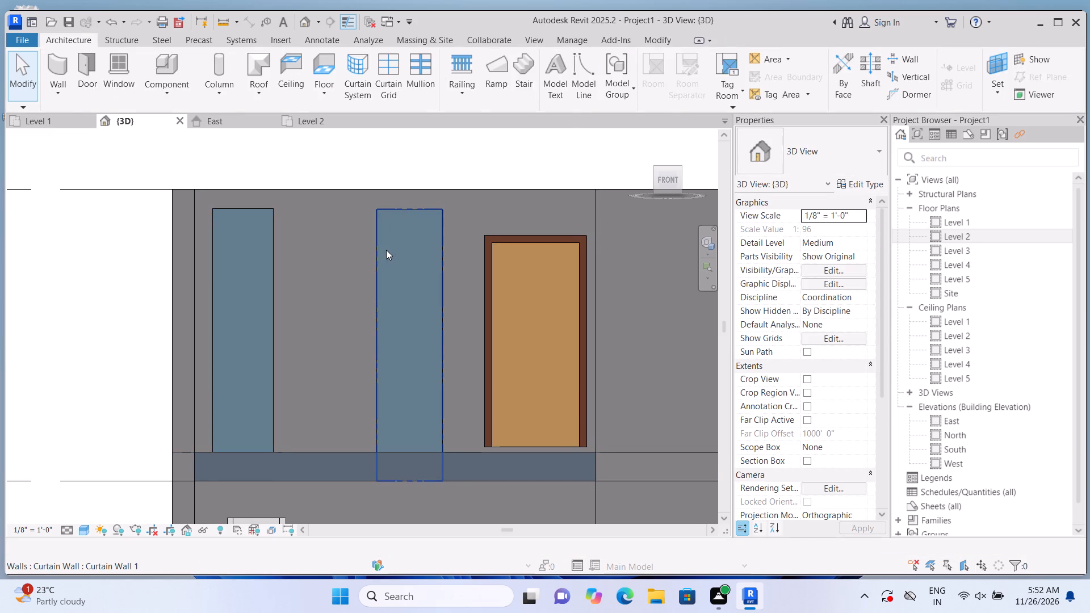
click(386, 250)
click(392, 167)
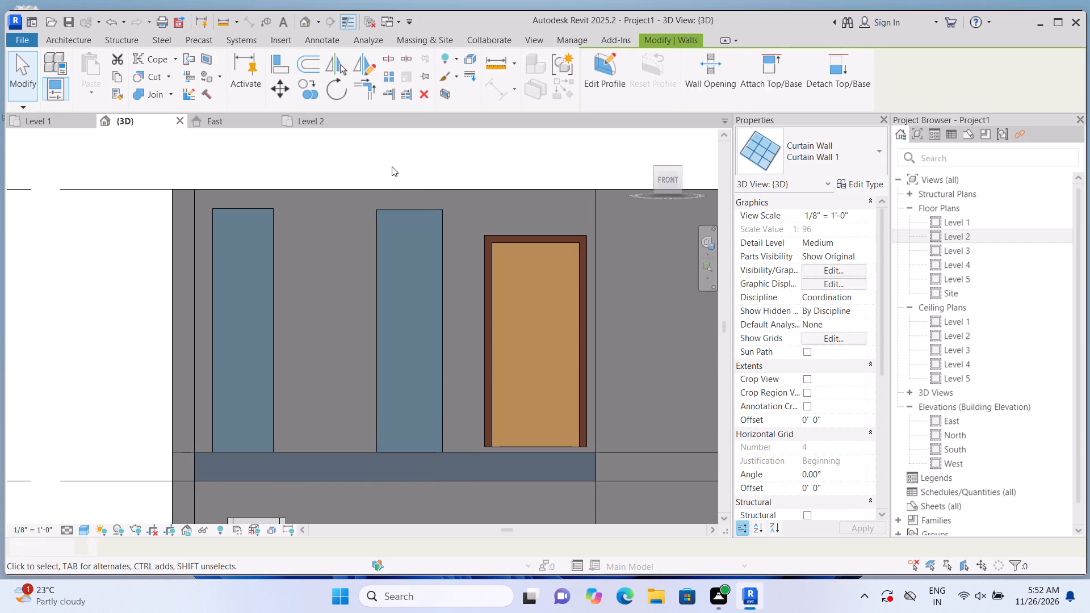
Raise the bottom of Level 2's westernmost front curtain wall above the roof slab to a base offset of about 1'-8 1/4".
click(217, 419)
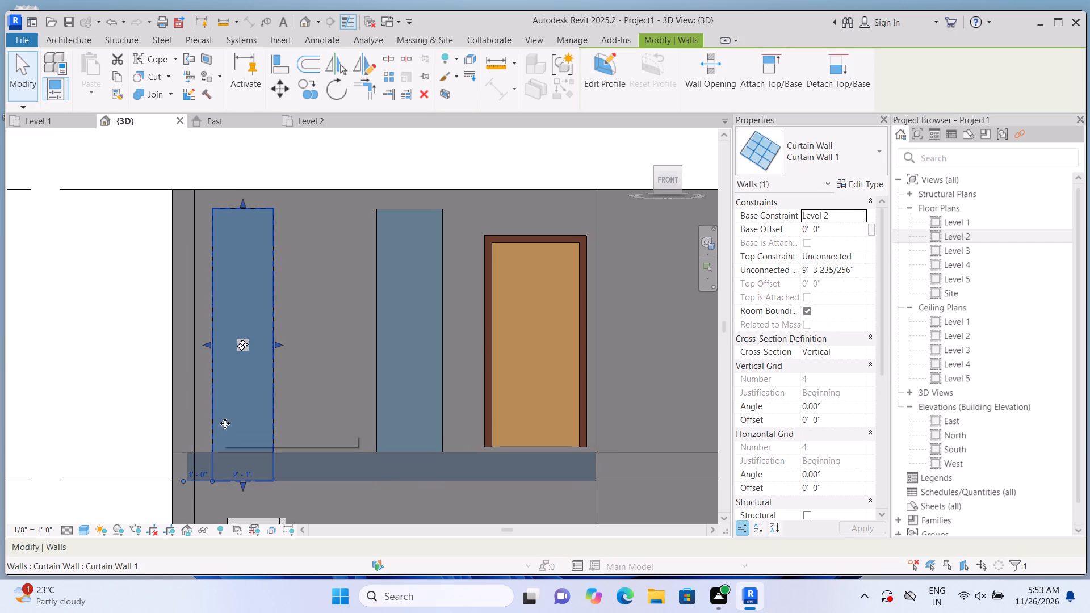
drag(242, 485, 252, 441)
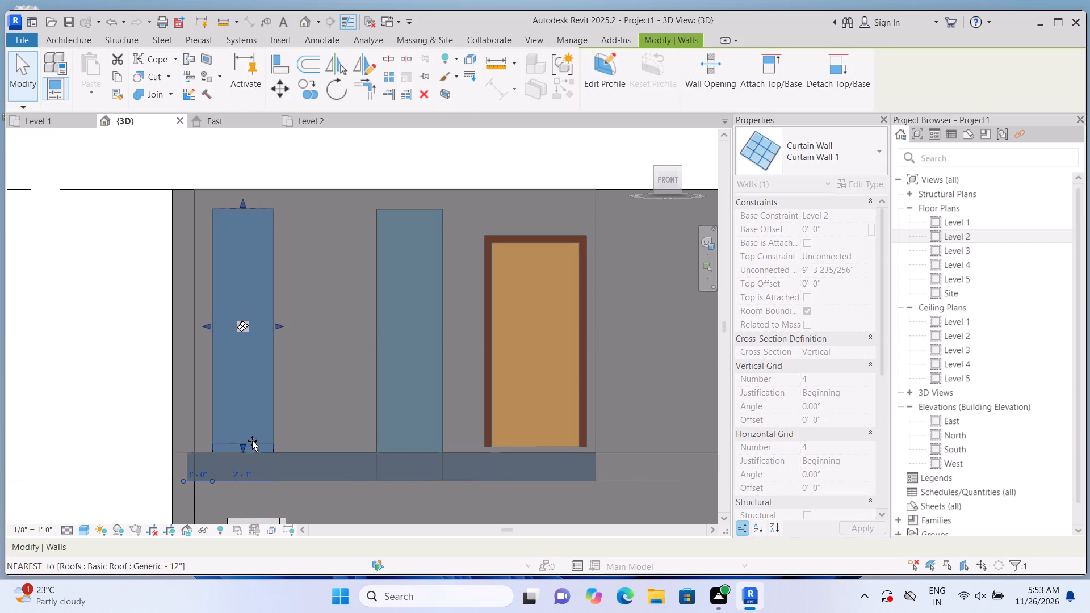
drag(252, 441, 255, 432)
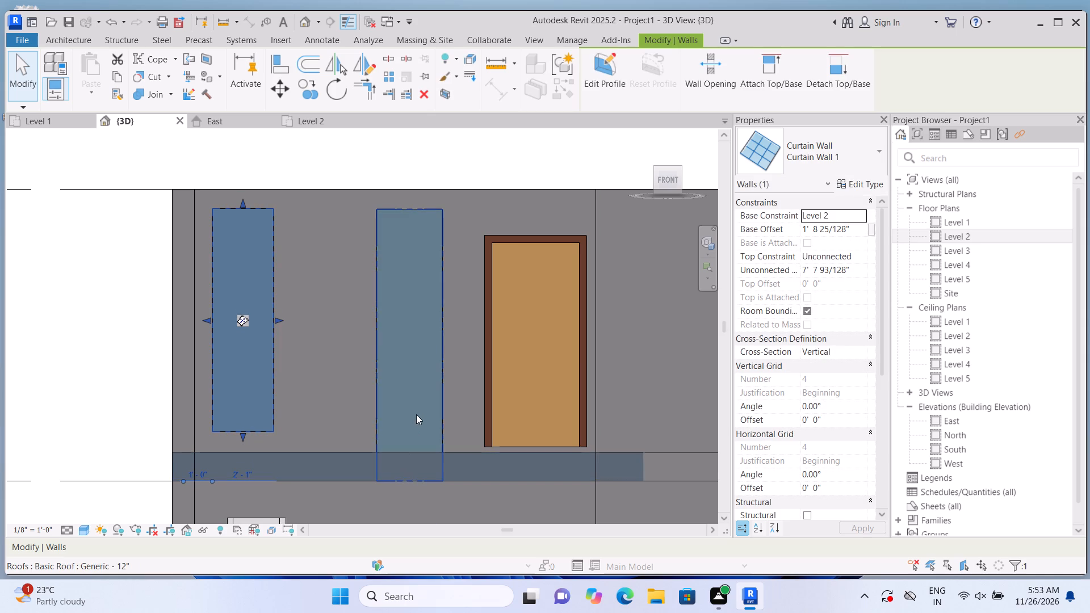
Raise the bottom of the front curtain wall beside the Level 2 door above the roof slab to a base offset of about 1'-8".
click(418, 413)
drag(409, 482, 411, 444)
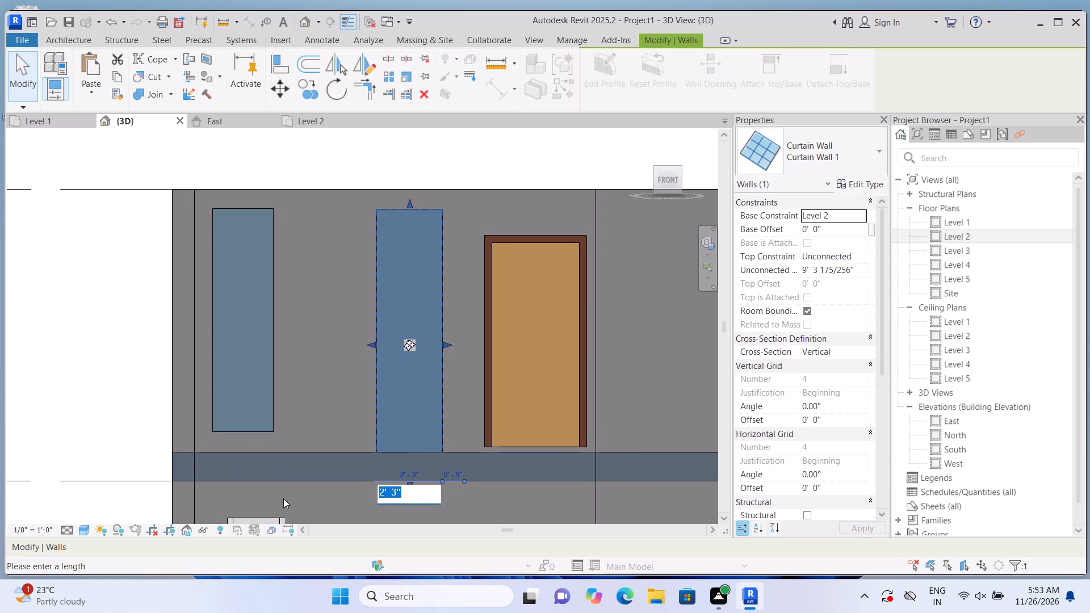
click(97, 434)
click(98, 434)
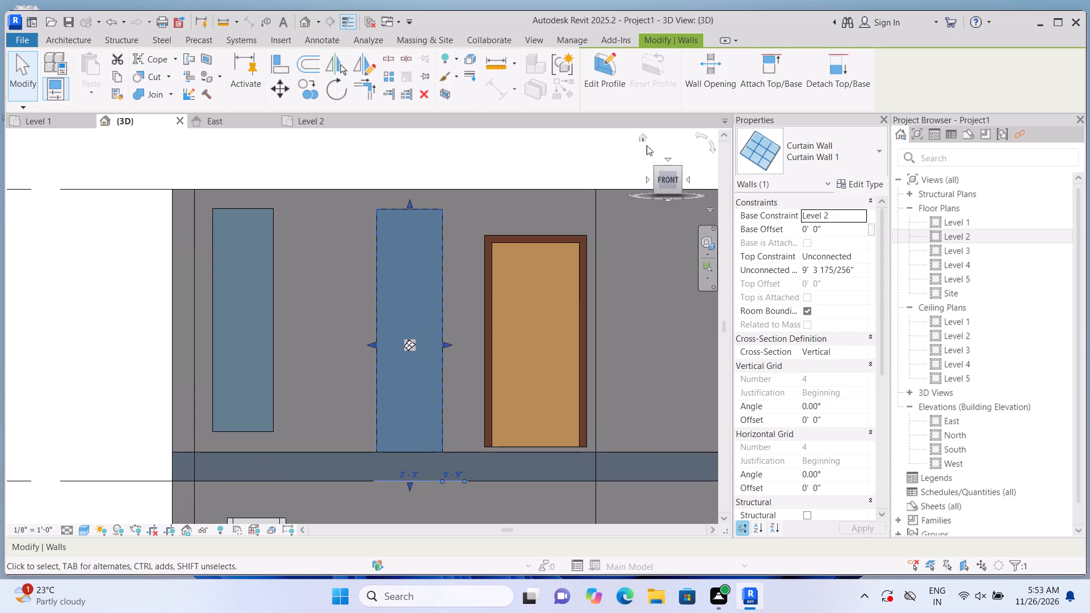
click(643, 136)
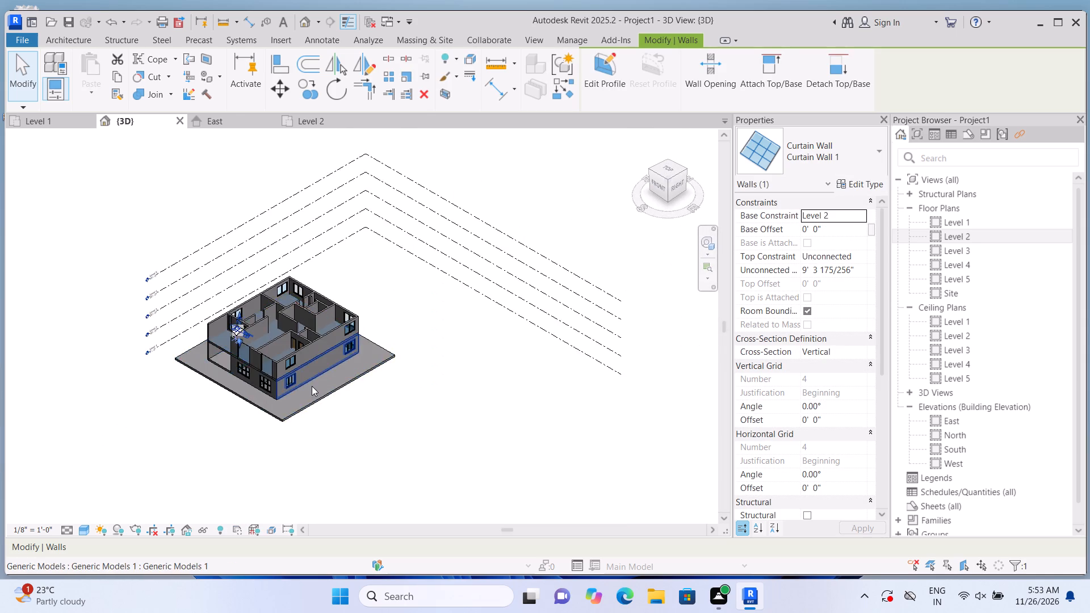
scroll(312, 386, up, 1)
scroll(198, 373, up, 3)
middle_drag(125, 490, 382, 471)
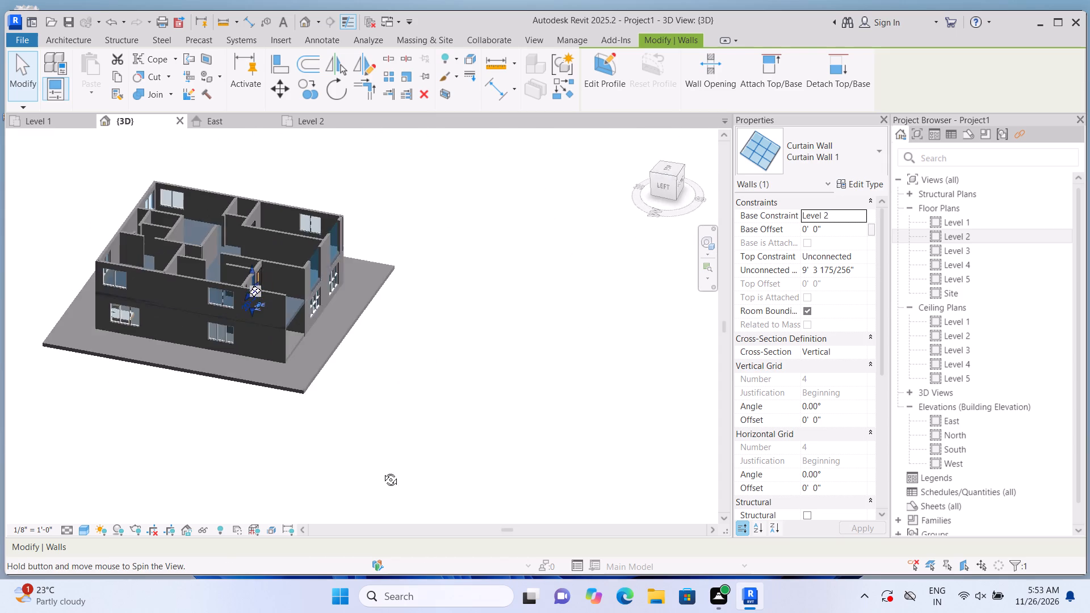
middle_drag(382, 471, 270, 415)
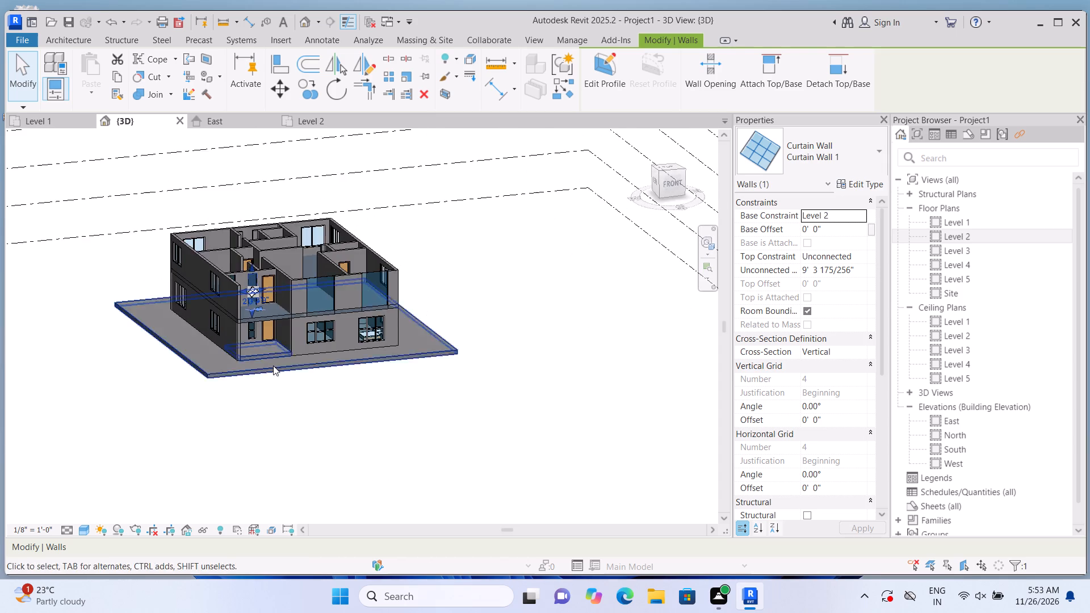
scroll(262, 309, up, 20)
scroll(262, 309, up, 3)
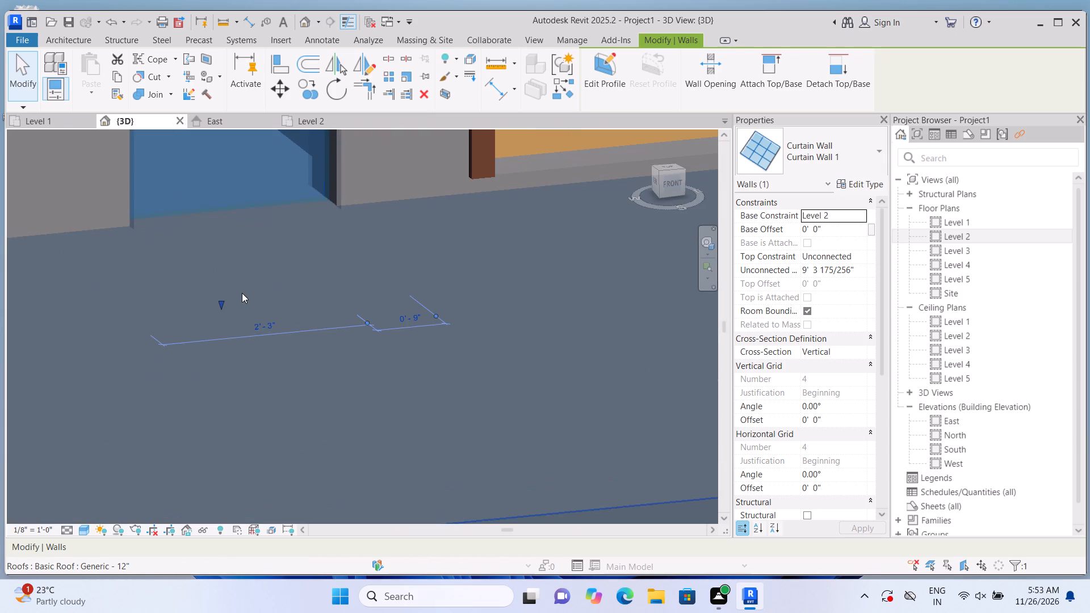
drag(220, 300, 211, 144)
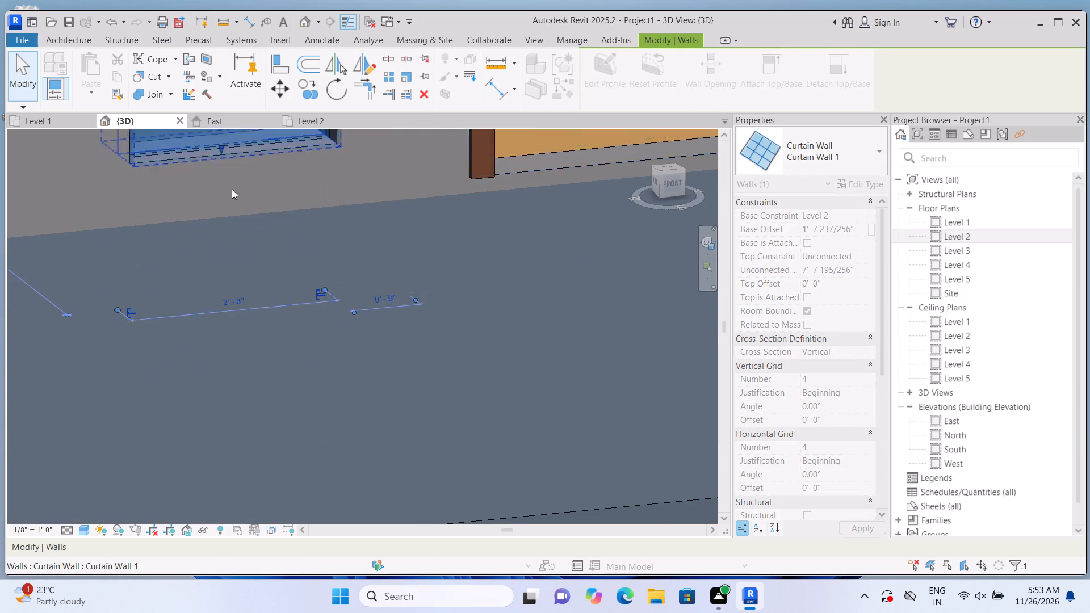
scroll(272, 283, down, 3)
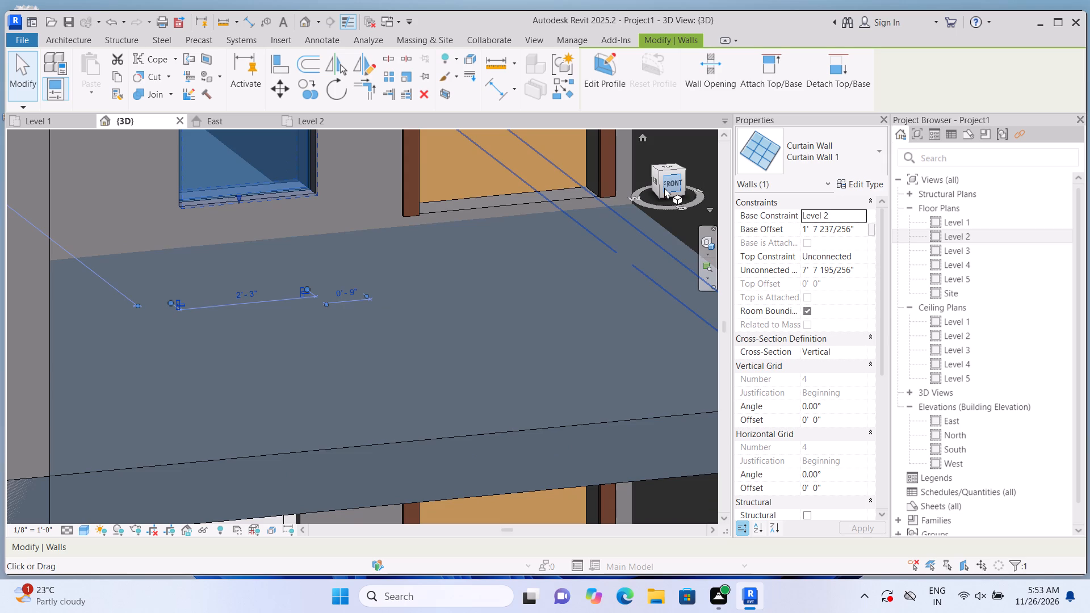
click(664, 187)
scroll(403, 349, down, 7)
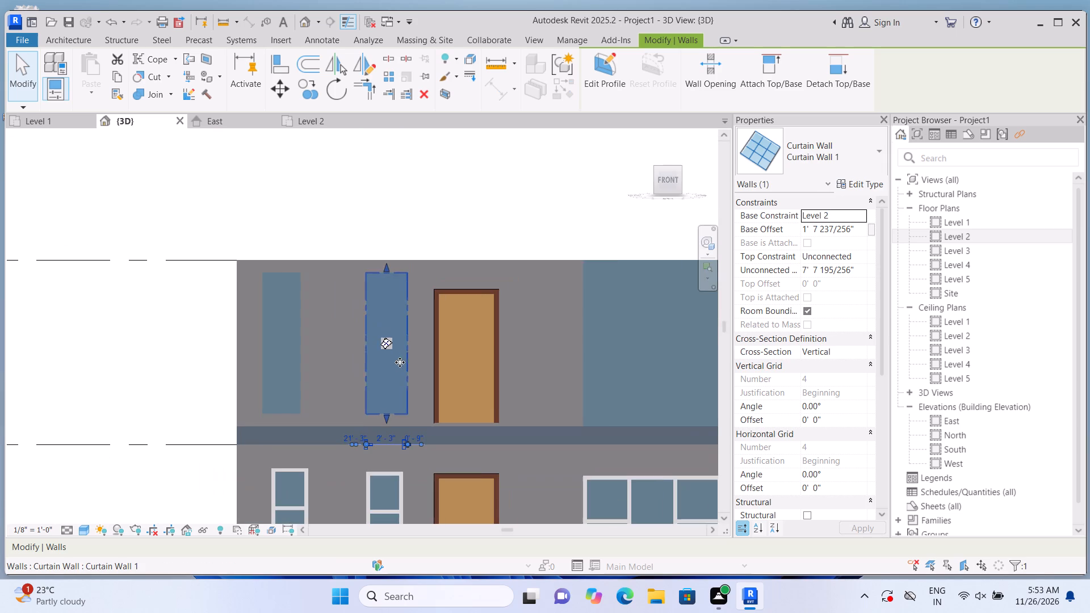
Fine-tune the bottom of the curtain wall beside the door to a base offset of about 1'-8 1/2", level with the westernmost one.
click(326, 182)
scroll(388, 436, up, 5)
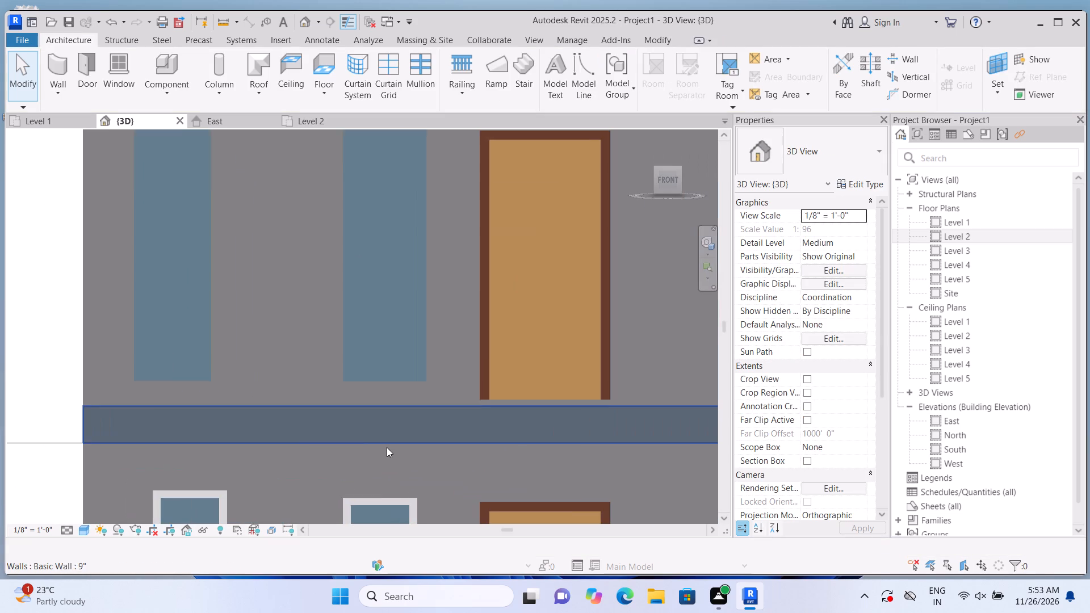
click(397, 368)
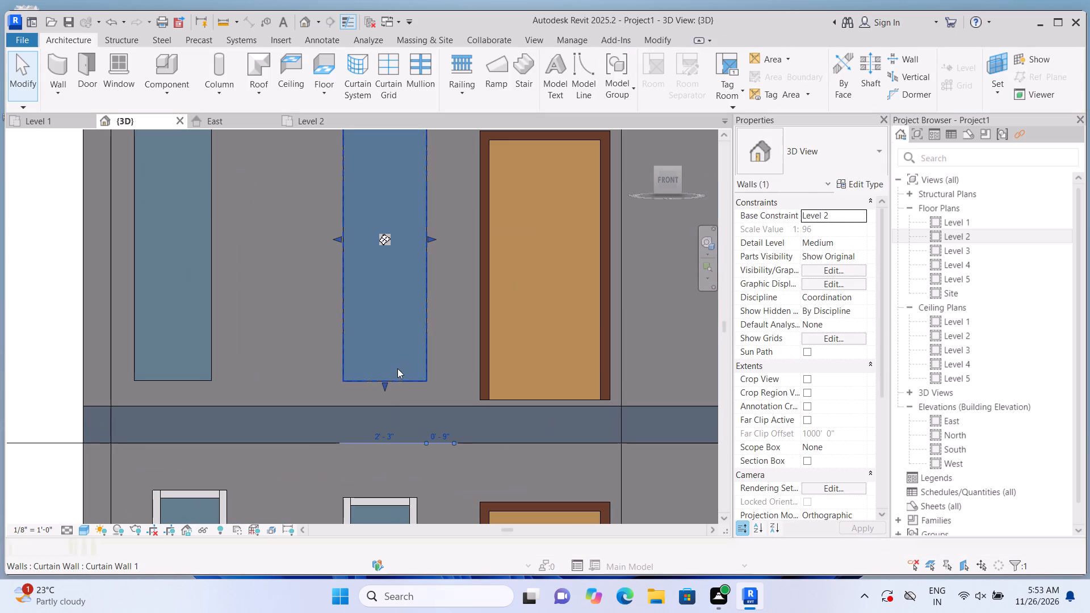
drag(385, 386, 384, 380)
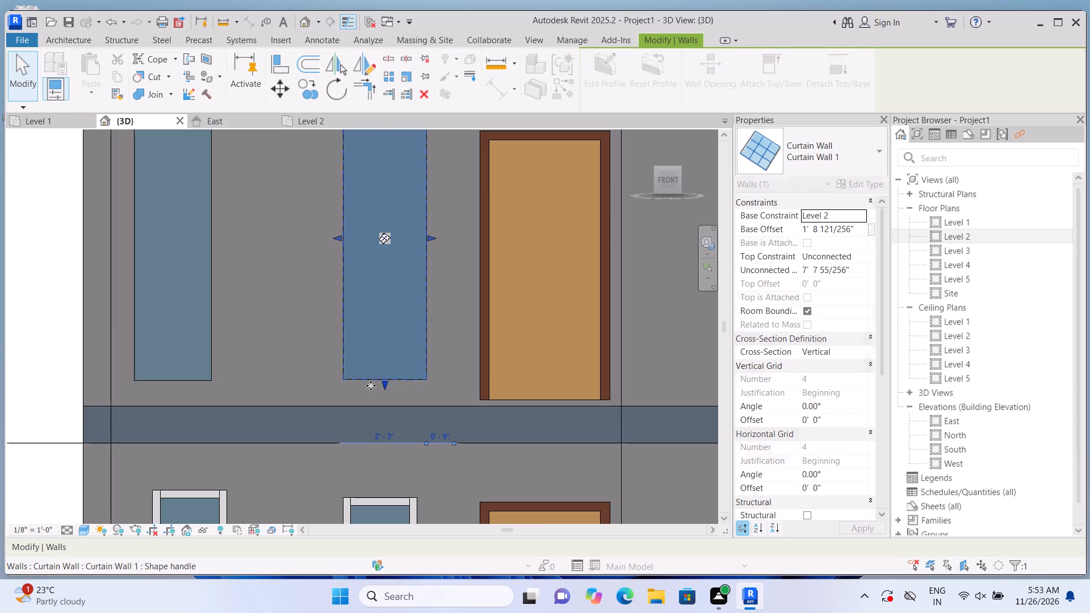
scroll(345, 400, down, 2)
click(141, 363)
scroll(375, 442, up, 2)
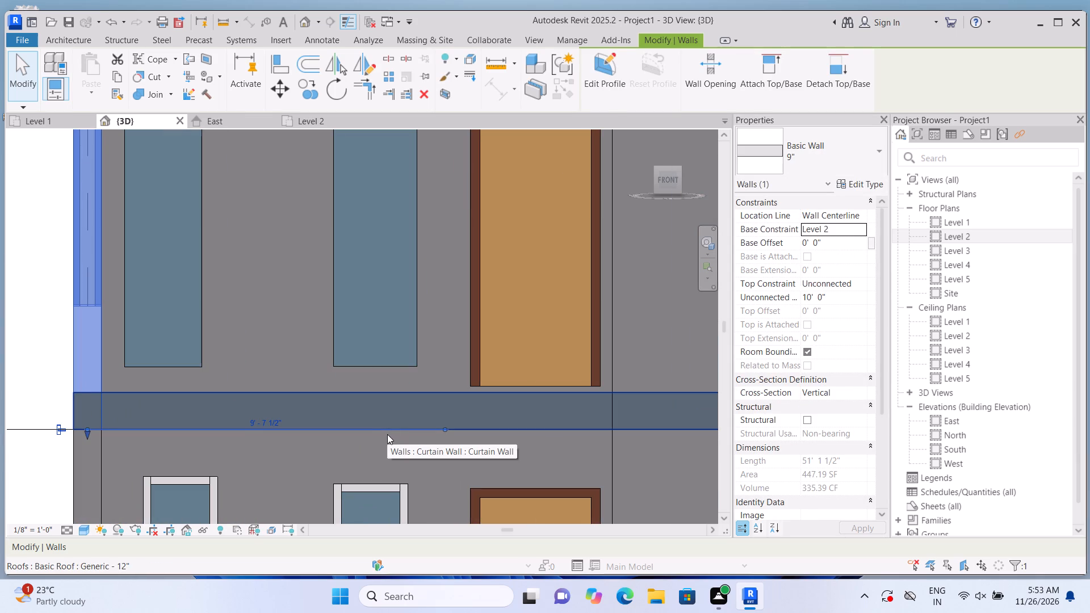
scroll(389, 410, down, 5)
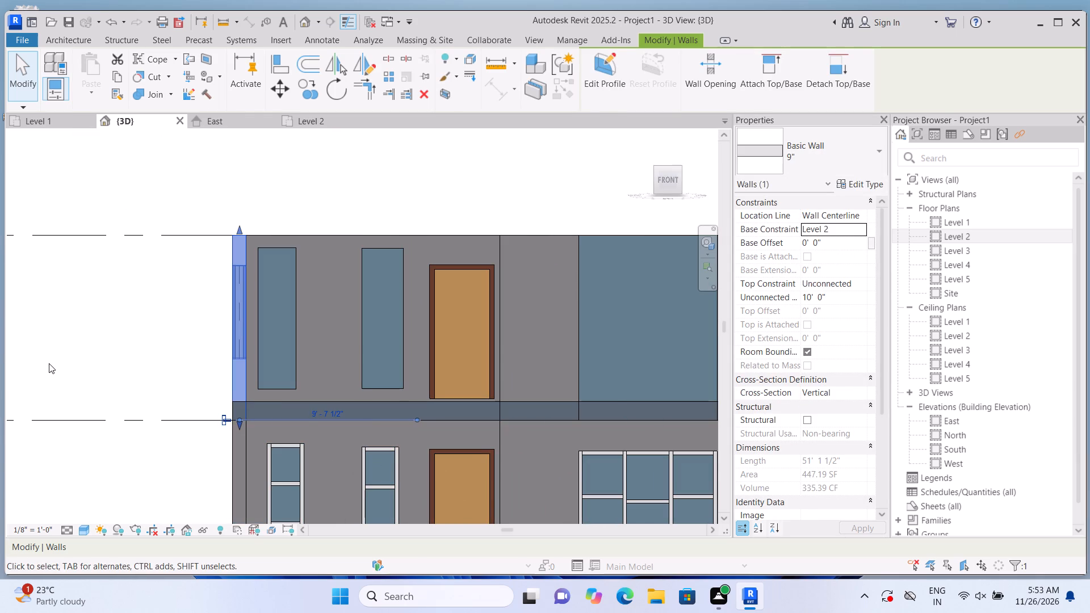
click(387, 372)
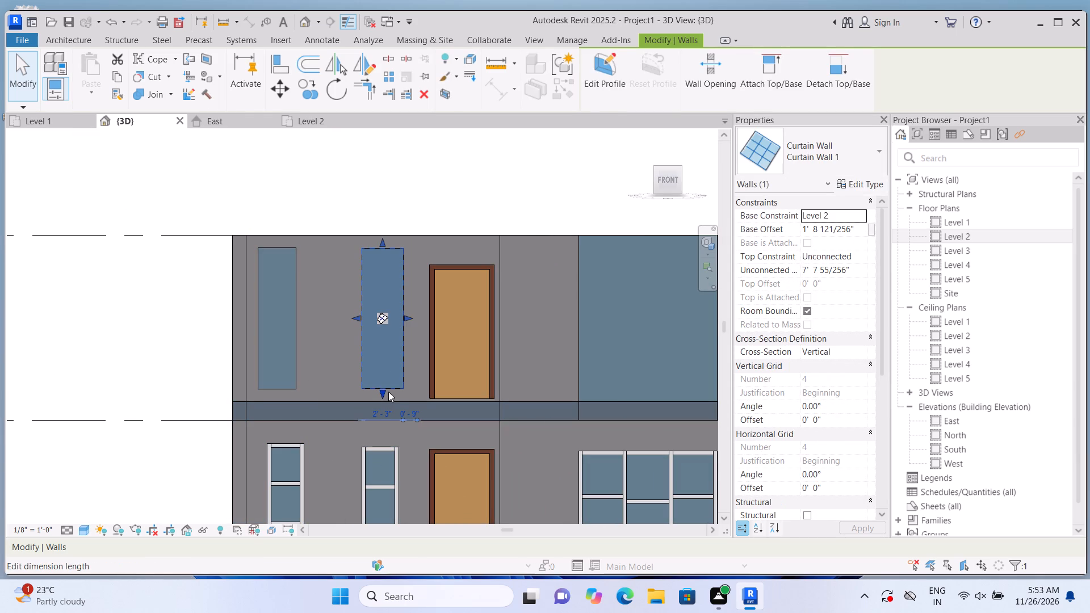
click(383, 390)
click(178, 373)
Place horizontal curtain grid lines at the third points of Level 2's westernmost front curtain wall, plus one about 4" above the upper line.
scroll(179, 378, up, 1)
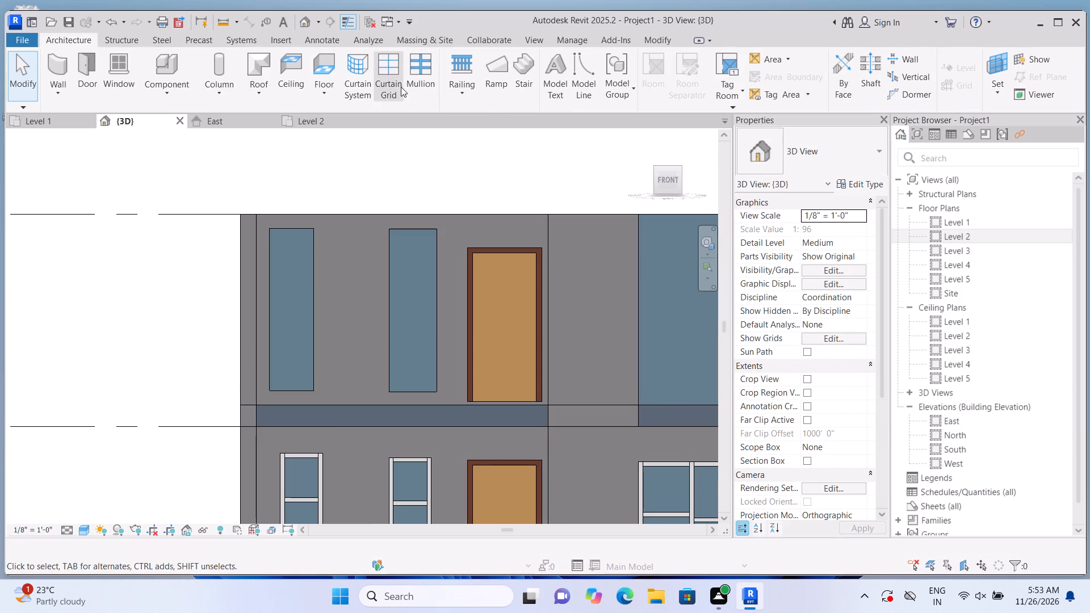
click(397, 86)
scroll(310, 322, up, 3)
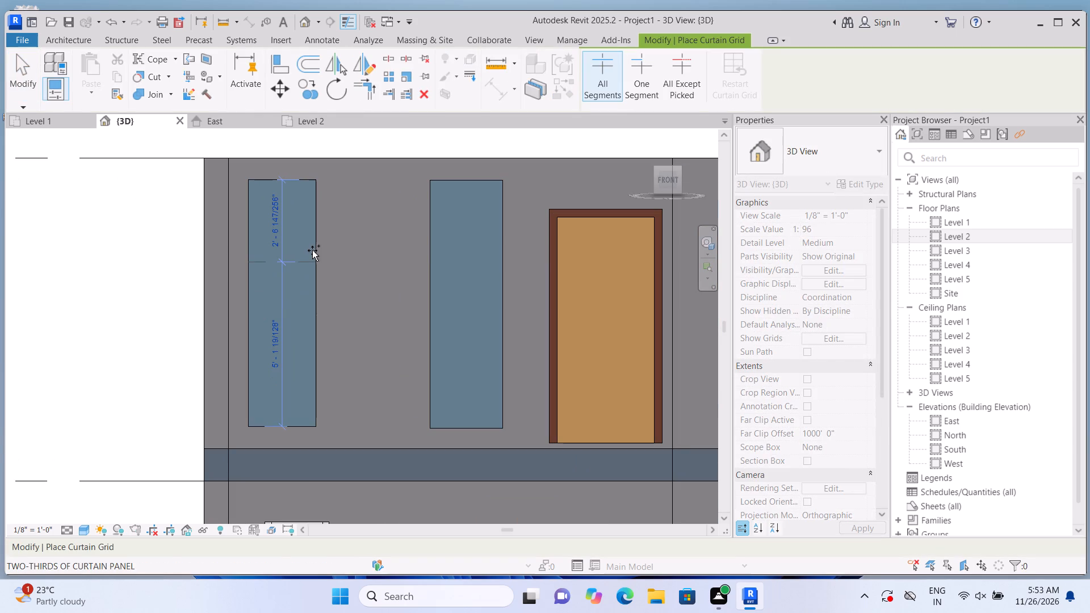
double_click(312, 250)
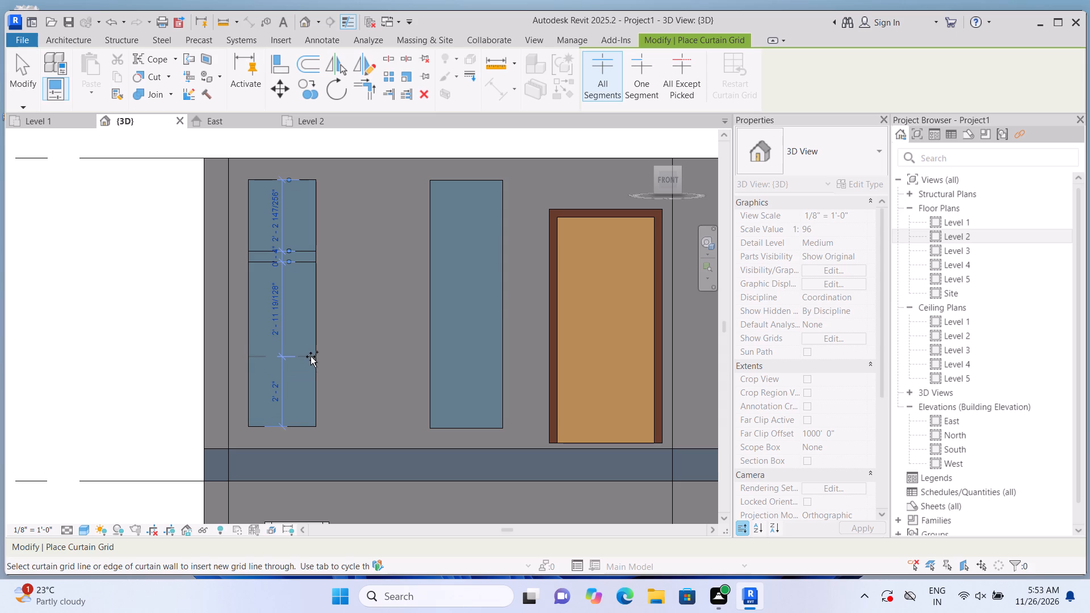
click(311, 356)
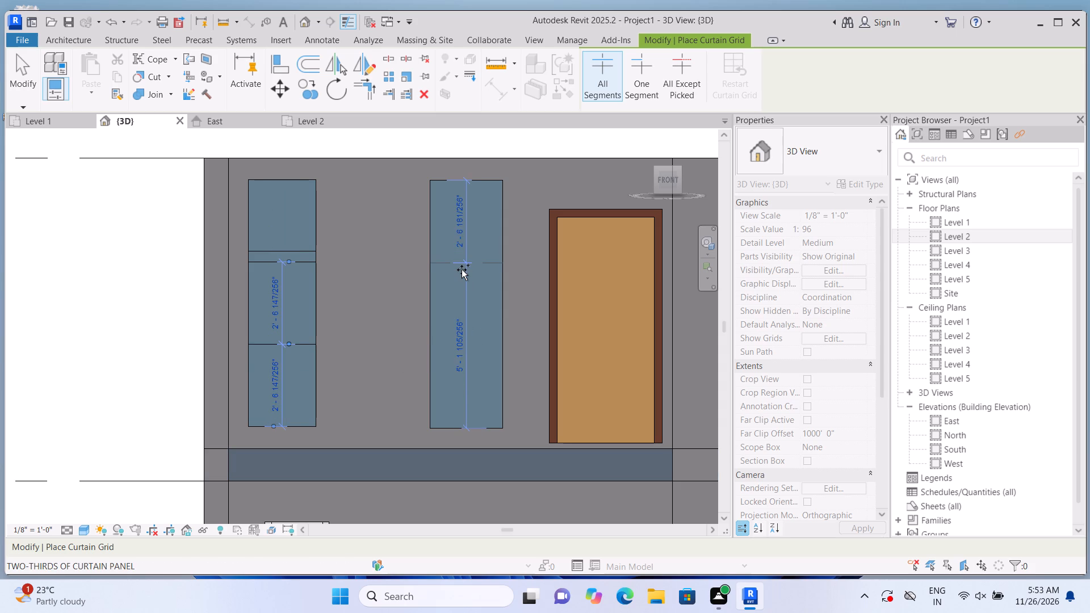
Place two horizontal curtain grid lines on the curtain wall beside the door, dividing it into thirds about 2'-6 3/4" high.
click(462, 270)
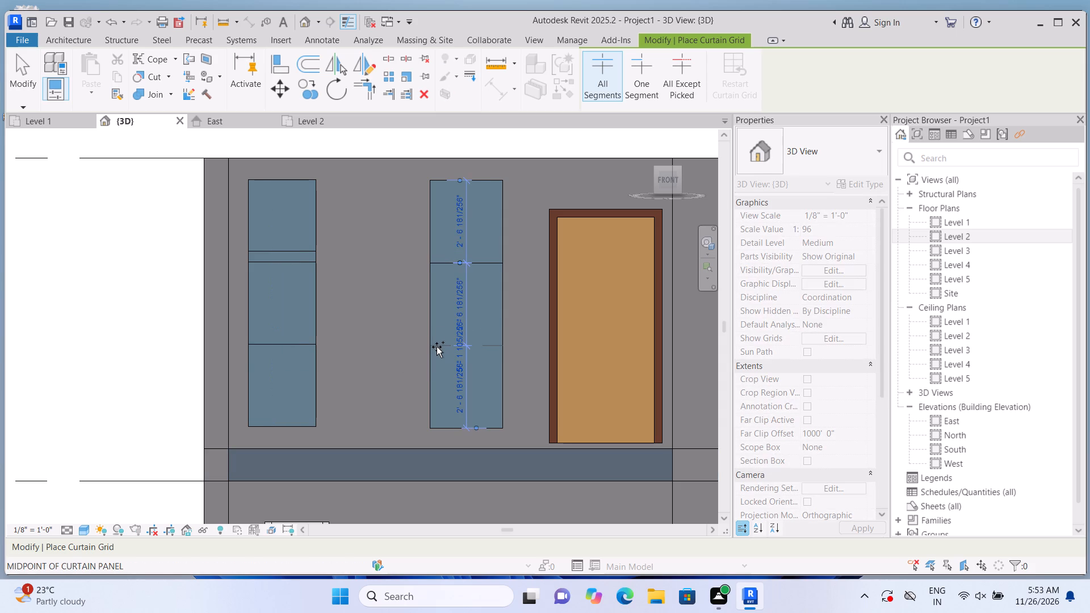
click(437, 347)
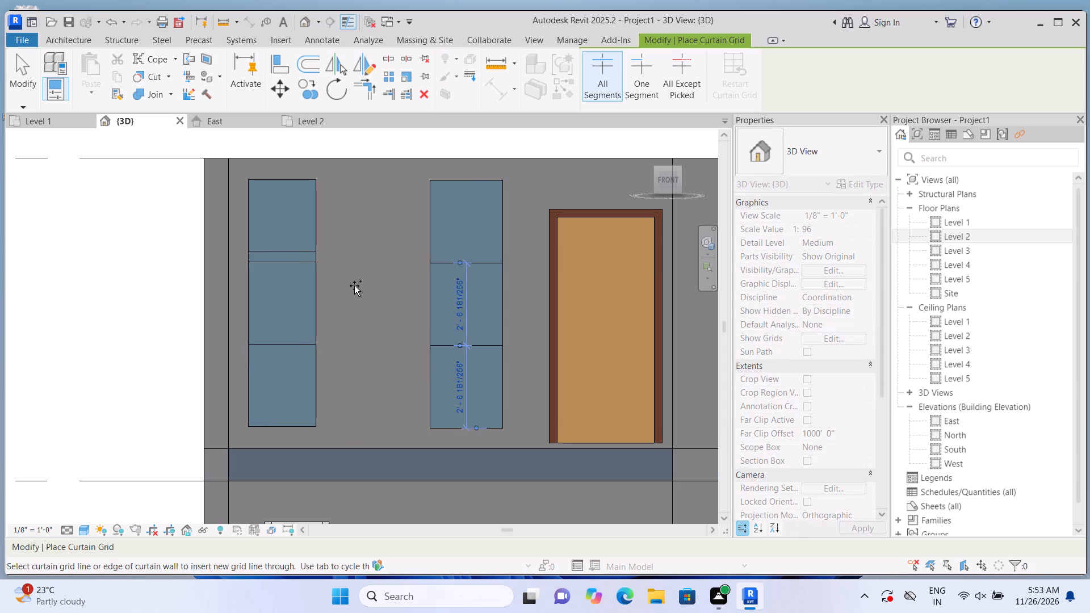
Delete the extra horizontal grid line just above the upper third-point line on Level 2's westernmost front curtain wall.
click(62, 43)
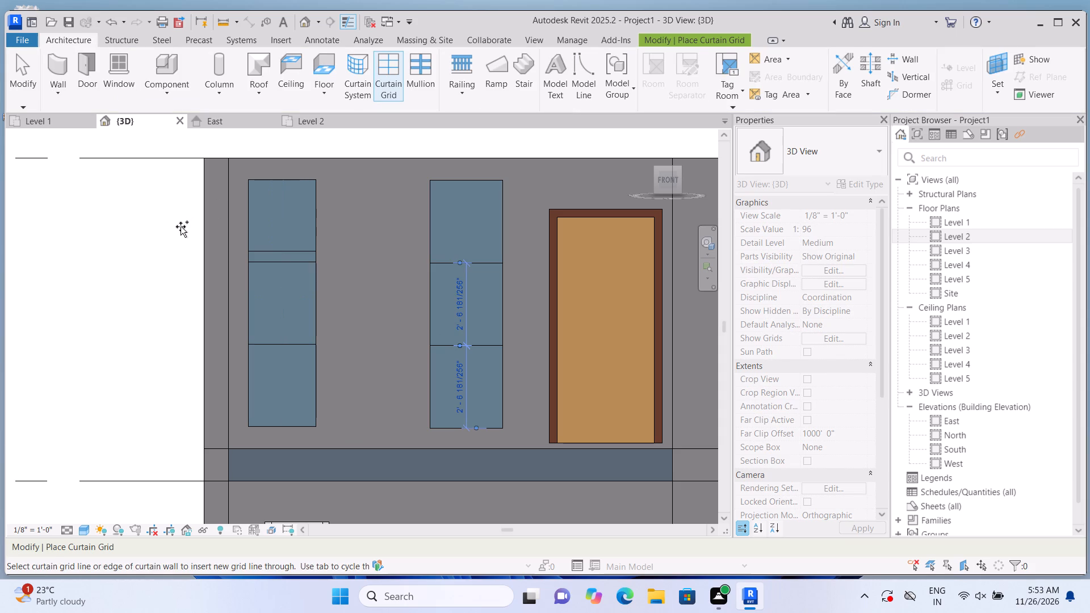
key(Escape)
key(Escape)
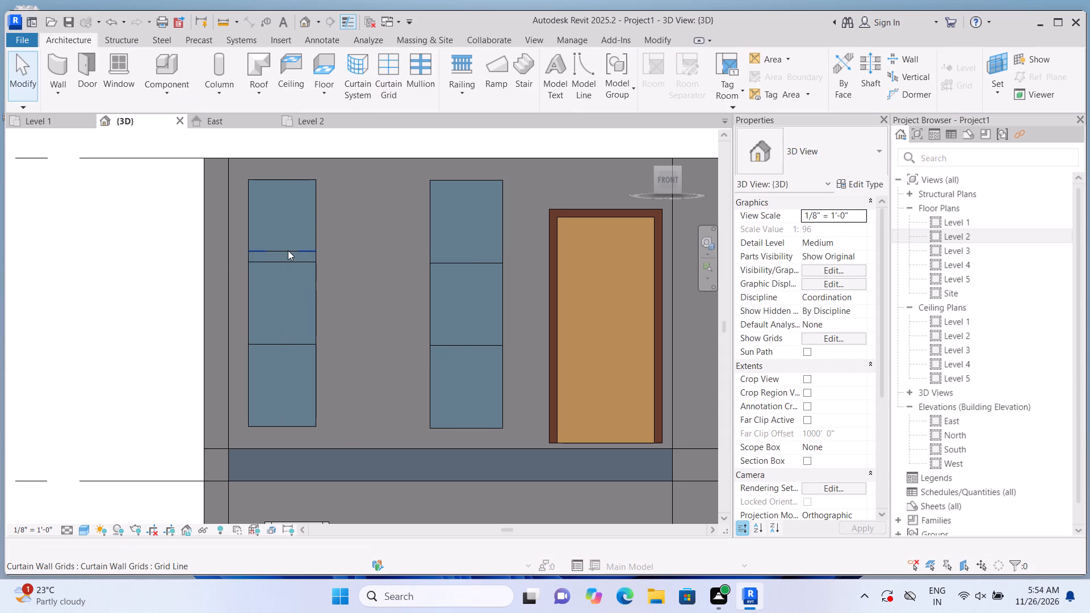
click(288, 250)
key(Delete)
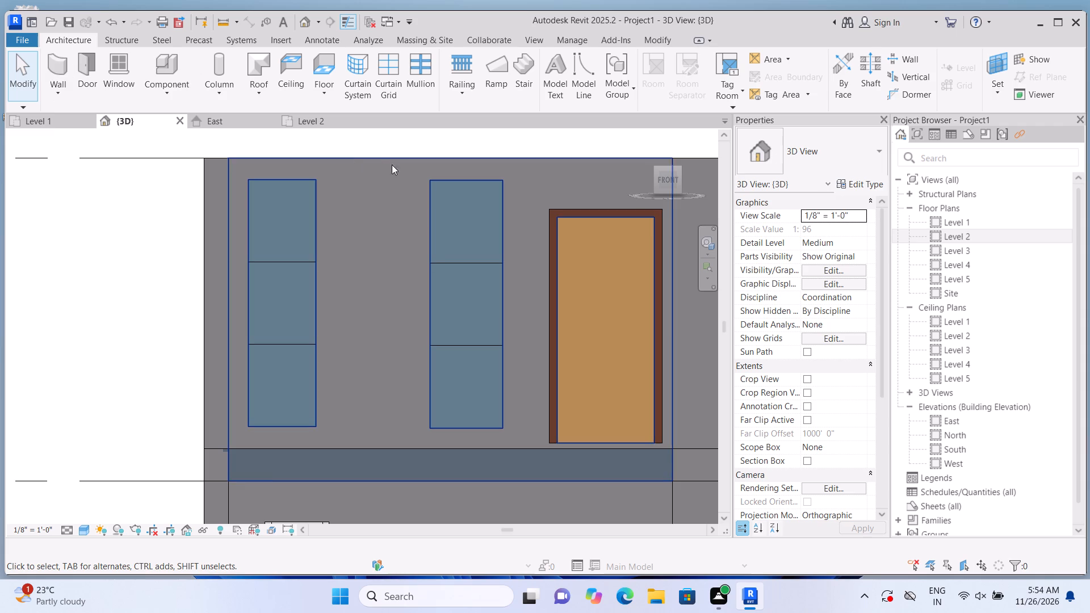
Place 2.5" x 5" rectangular mullions on all four edges and both horizontal grid lines of Level 2's westernmost front curtain wall.
click(417, 91)
click(312, 229)
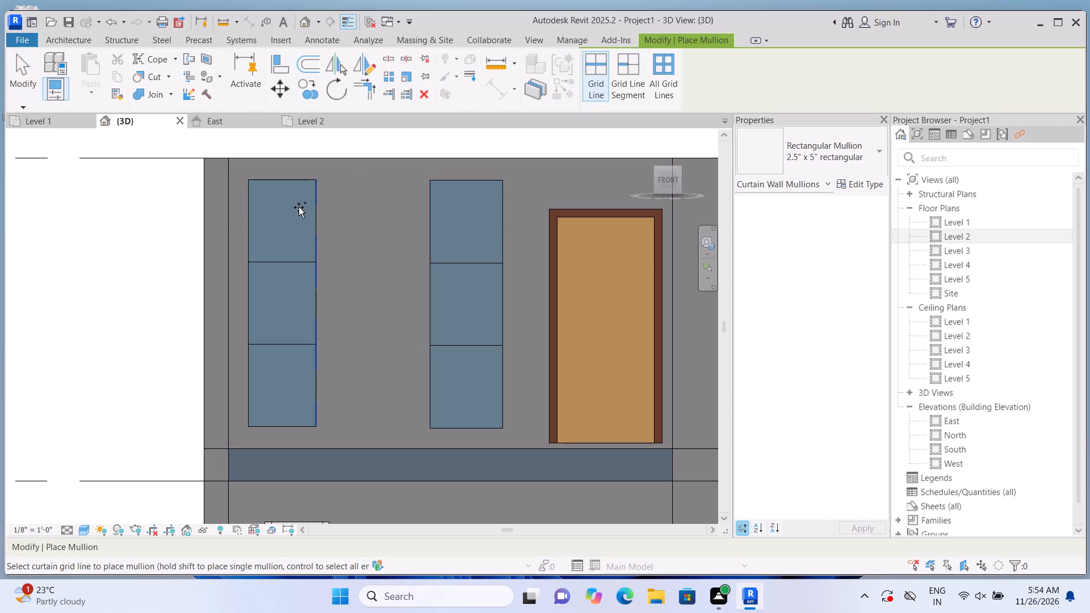
click(290, 184)
click(256, 254)
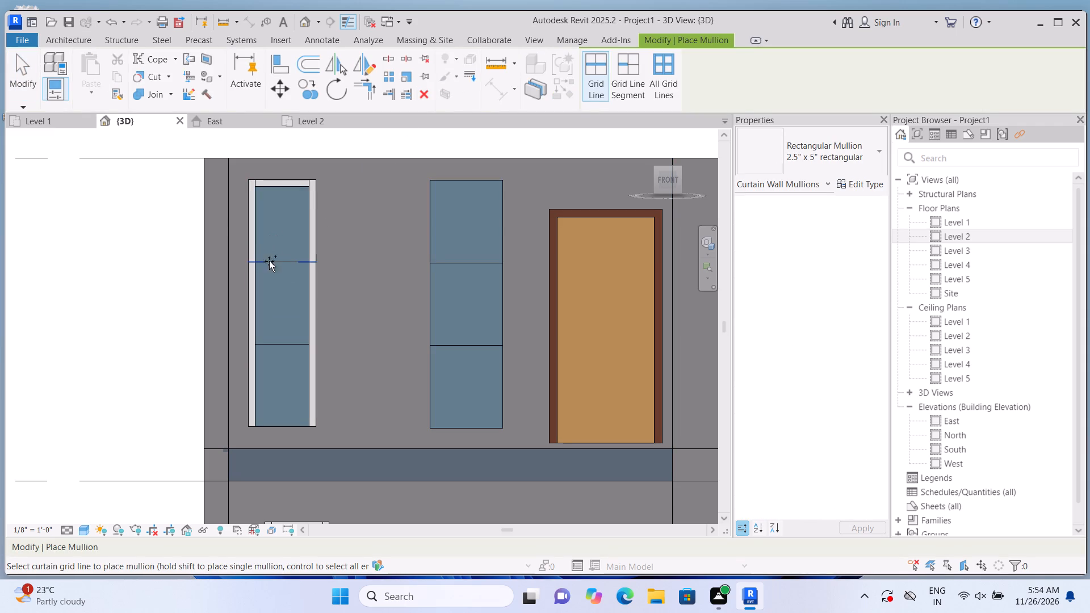
click(276, 262)
click(287, 340)
click(287, 429)
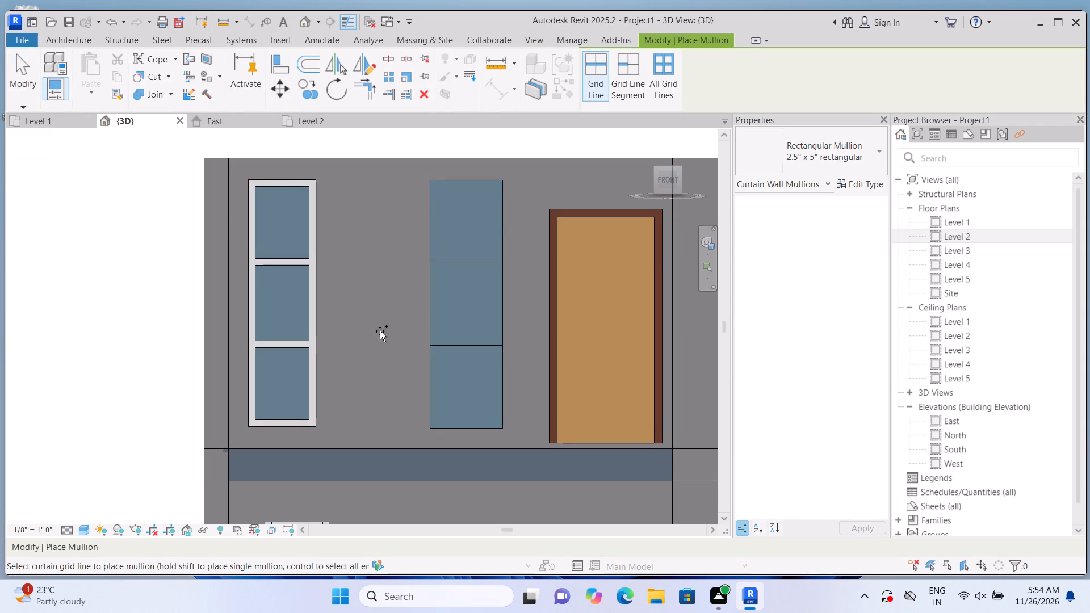
Place 2.5" x 5" rectangular mullions on all four edges and both grid lines of the curtain wall beside the Level 2 door.
click(433, 308)
click(456, 267)
click(475, 183)
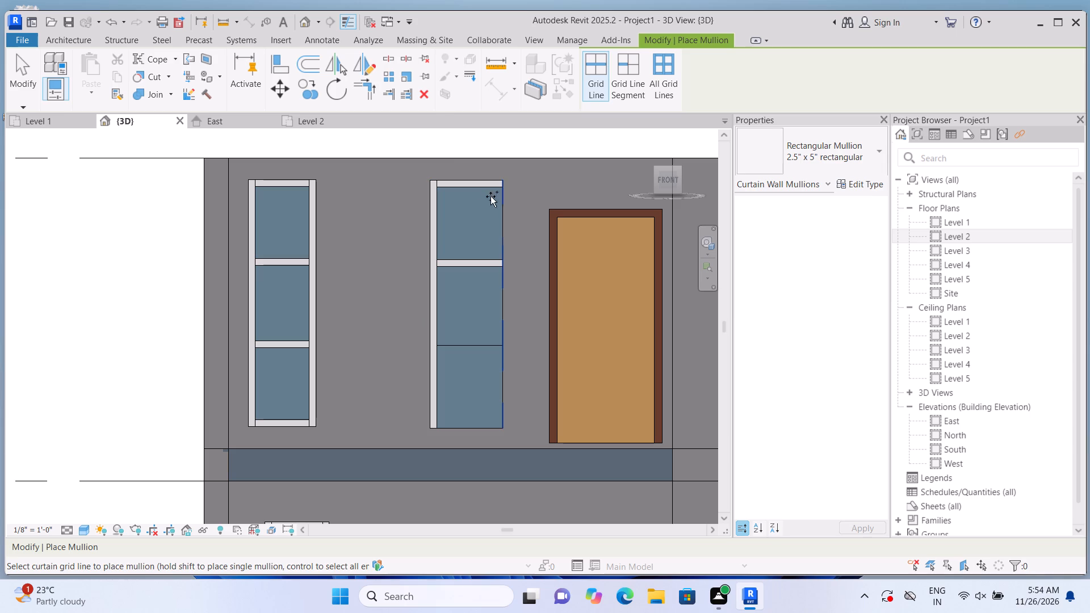
click(498, 229)
double_click(477, 349)
click(467, 439)
click(462, 427)
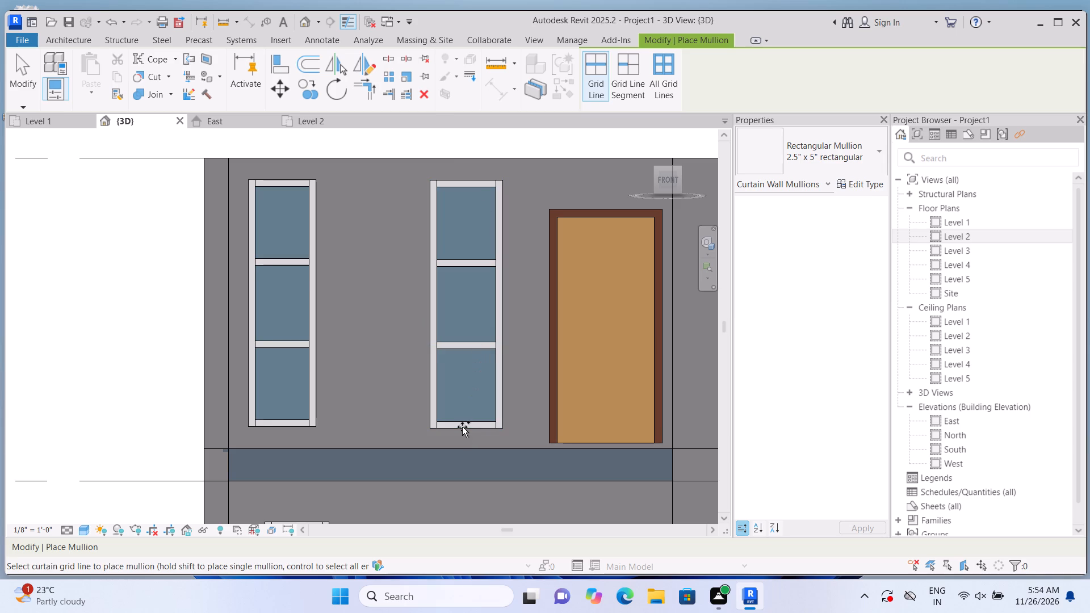
key(Escape)
Raise the bottom of Level 2's 7'-6" wide front curtain wall east of the door to a base offset of about 2'-11".
scroll(236, 338, down, 10)
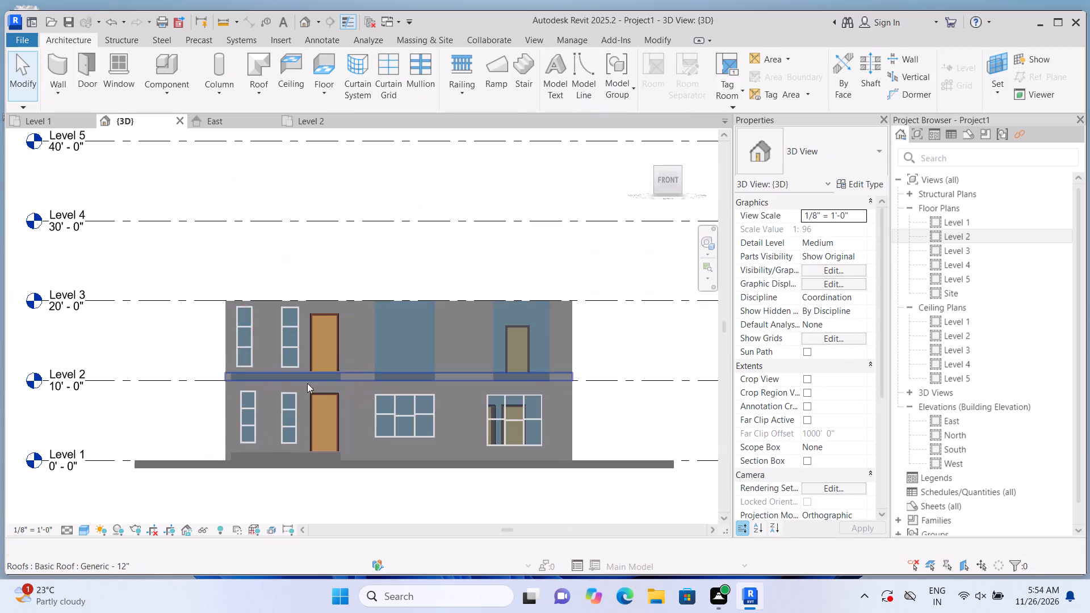
scroll(341, 383, up, 2)
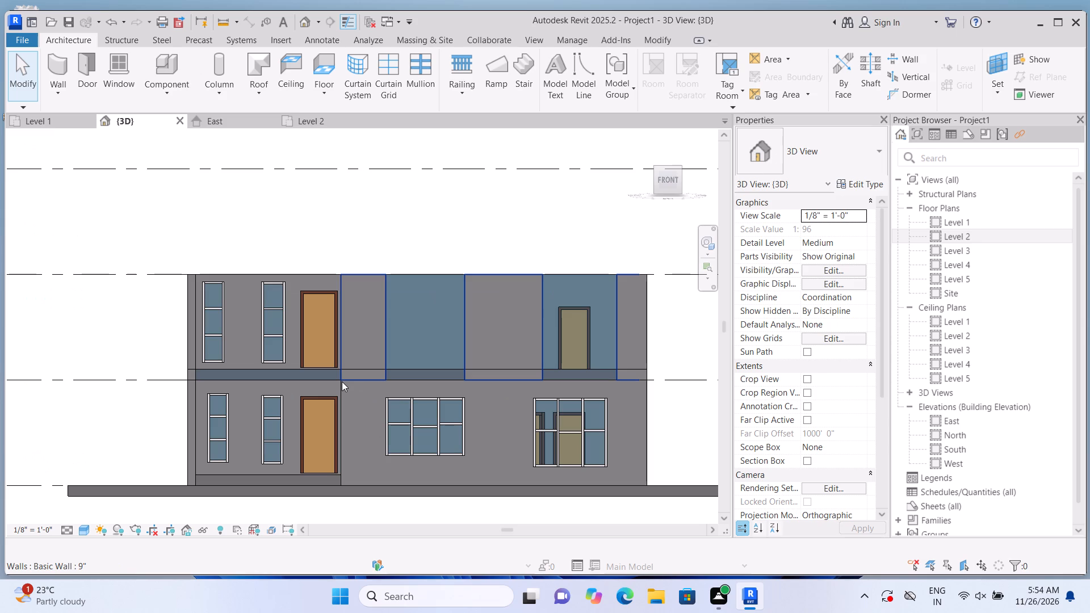
scroll(367, 368, up, 1)
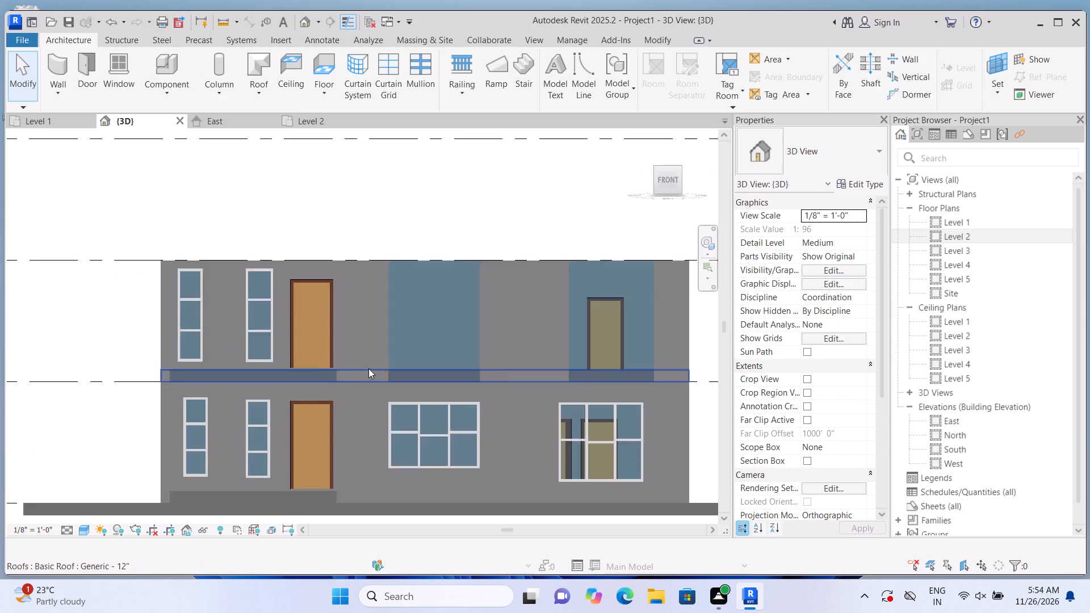
scroll(368, 368, up, 4)
click(397, 315)
scroll(398, 315, down, 3)
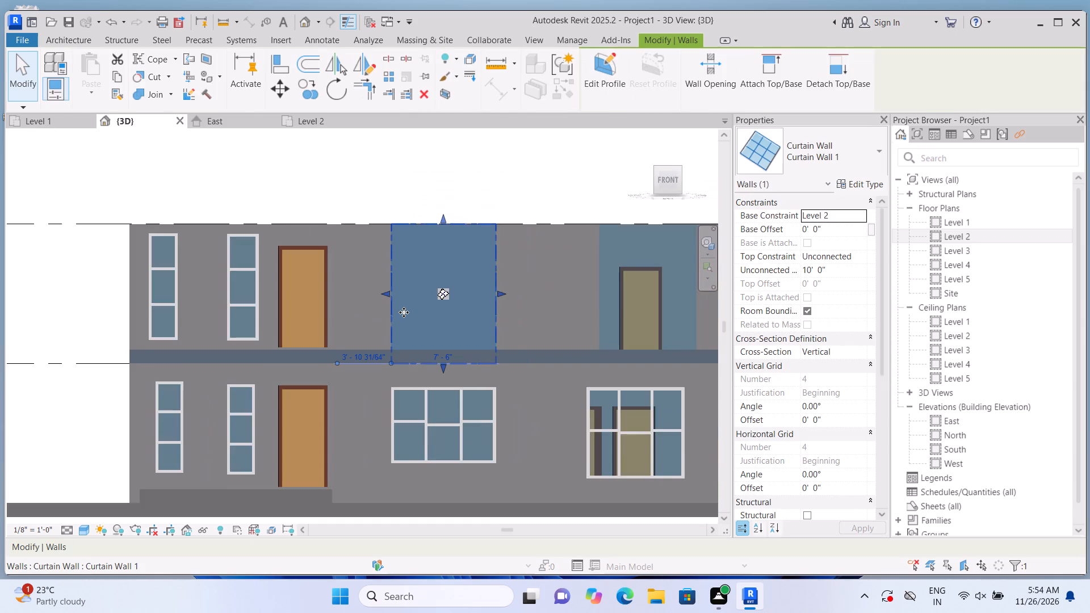
scroll(406, 310, up, 1)
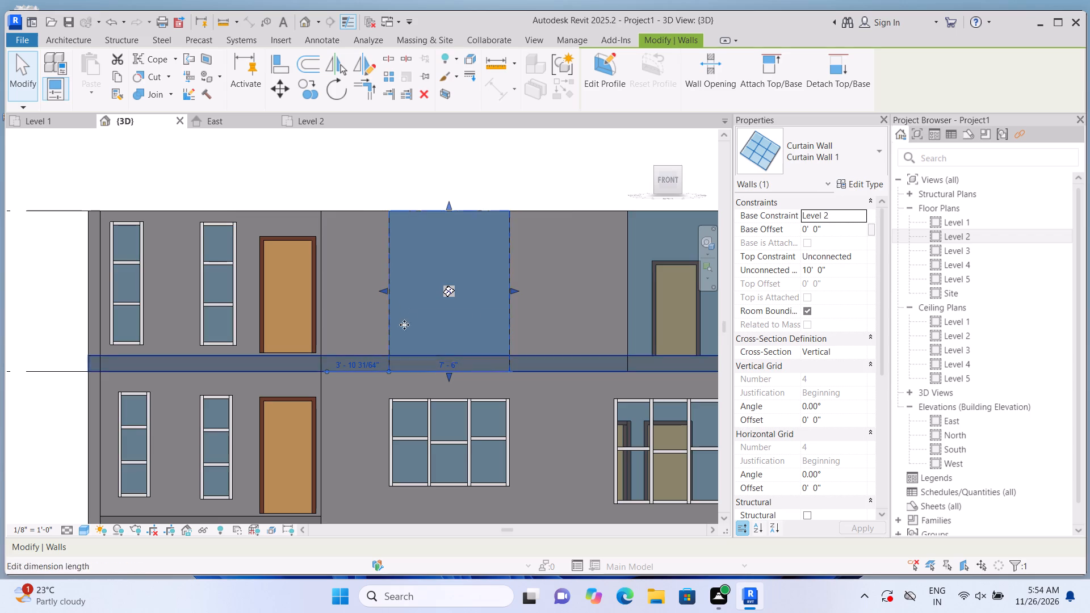
drag(384, 286, 389, 292)
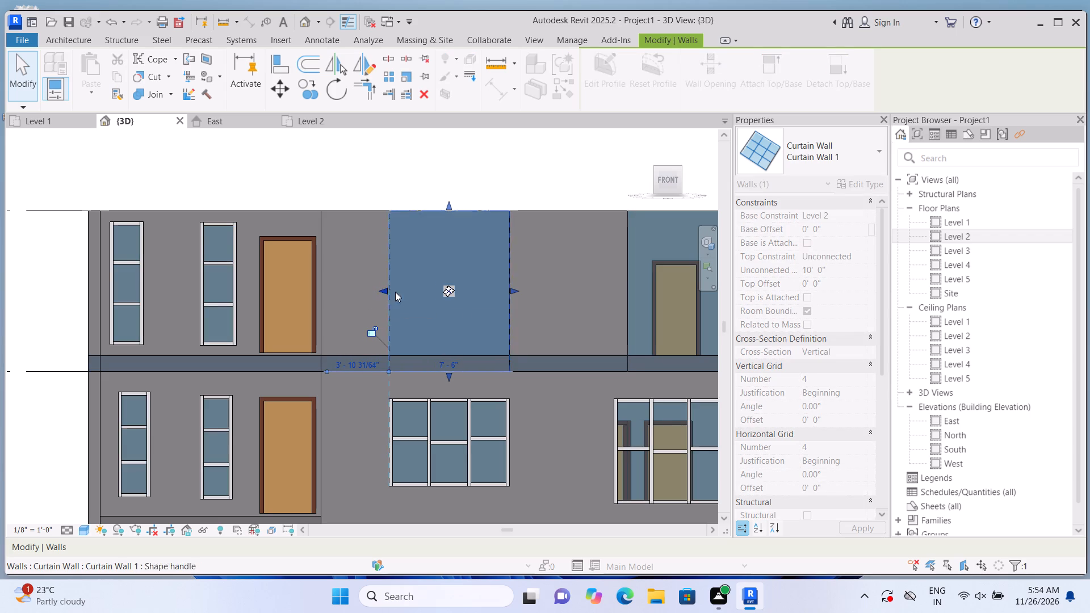
drag(514, 288, 508, 290)
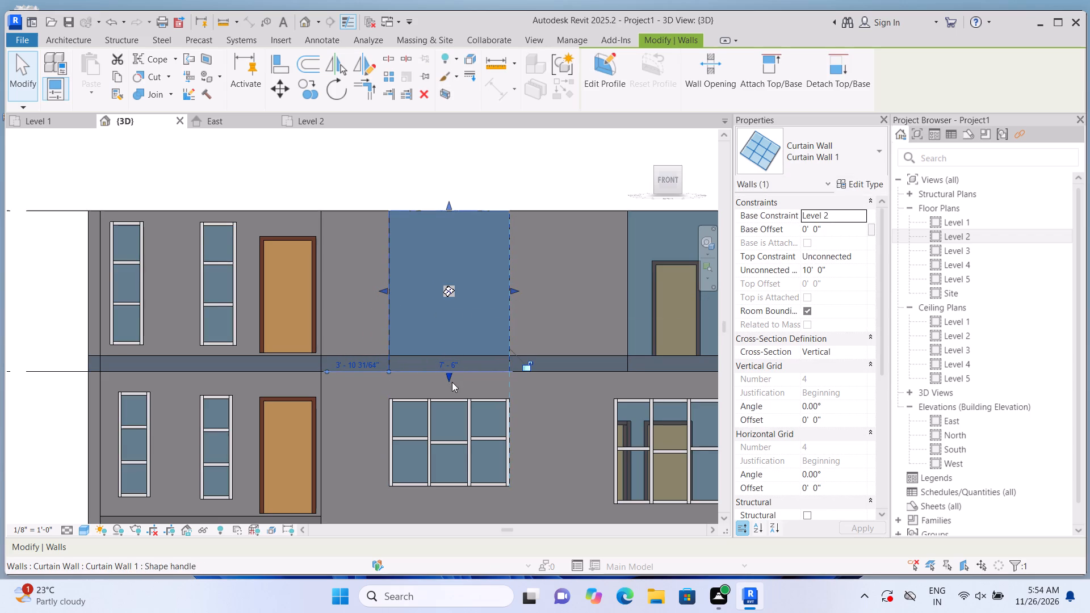
drag(448, 375, 457, 325)
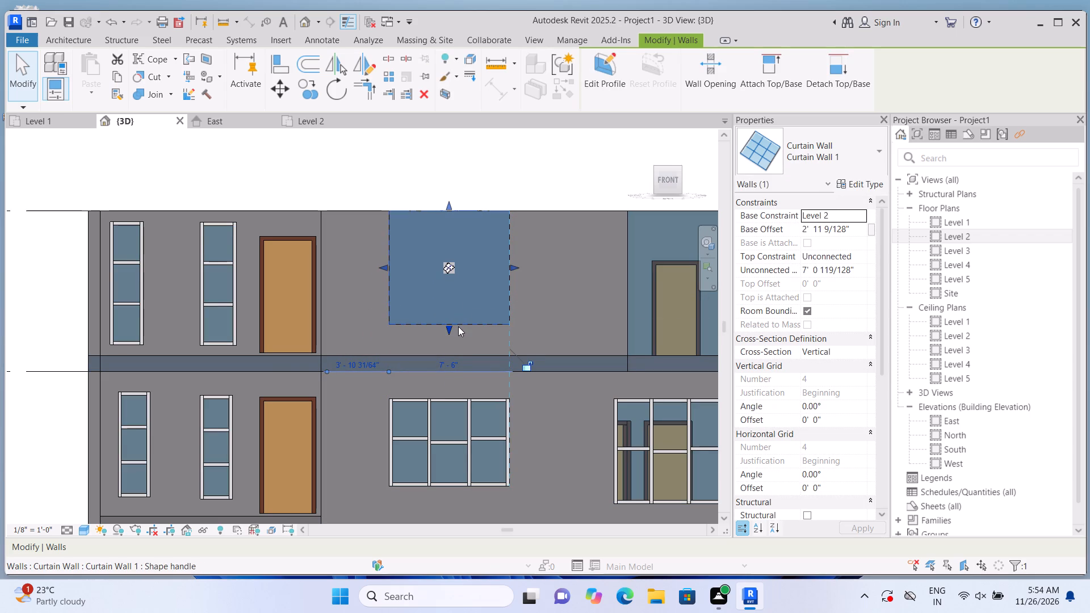
Lower the top of the 7'-6" wide Level 2 curtain wall to an unconnected height of about 5'-4 1/2".
scroll(458, 326, up, 1)
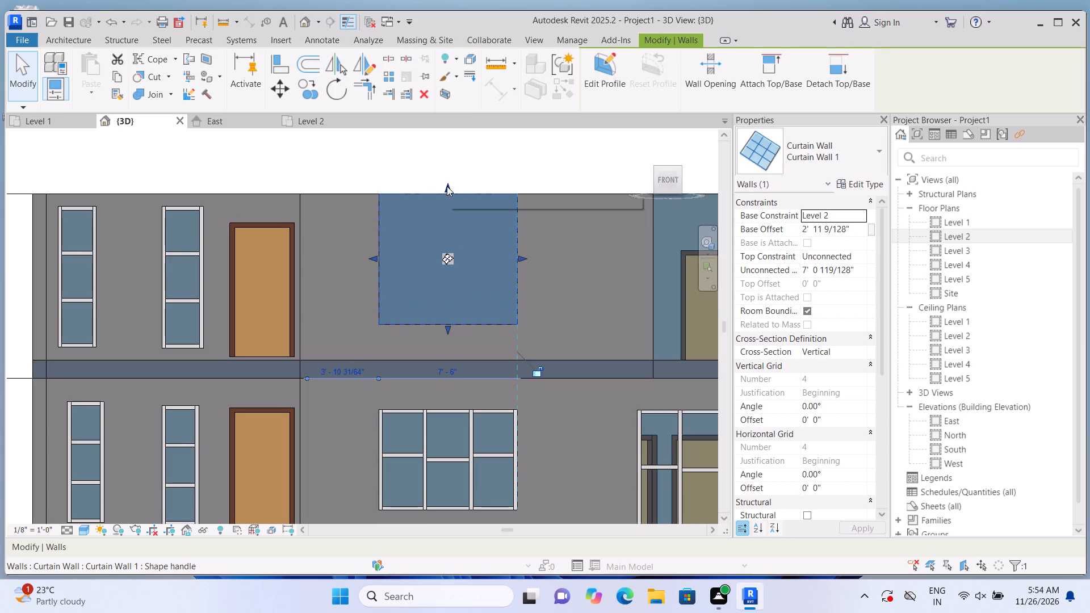
drag(447, 187, 445, 225)
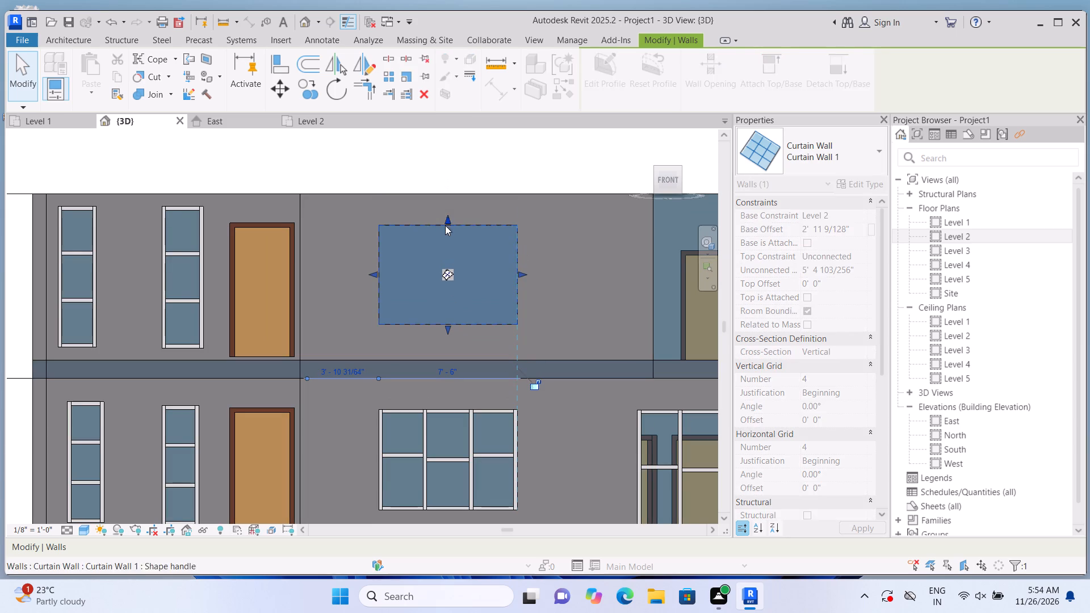
click(445, 225)
click(441, 178)
click(463, 317)
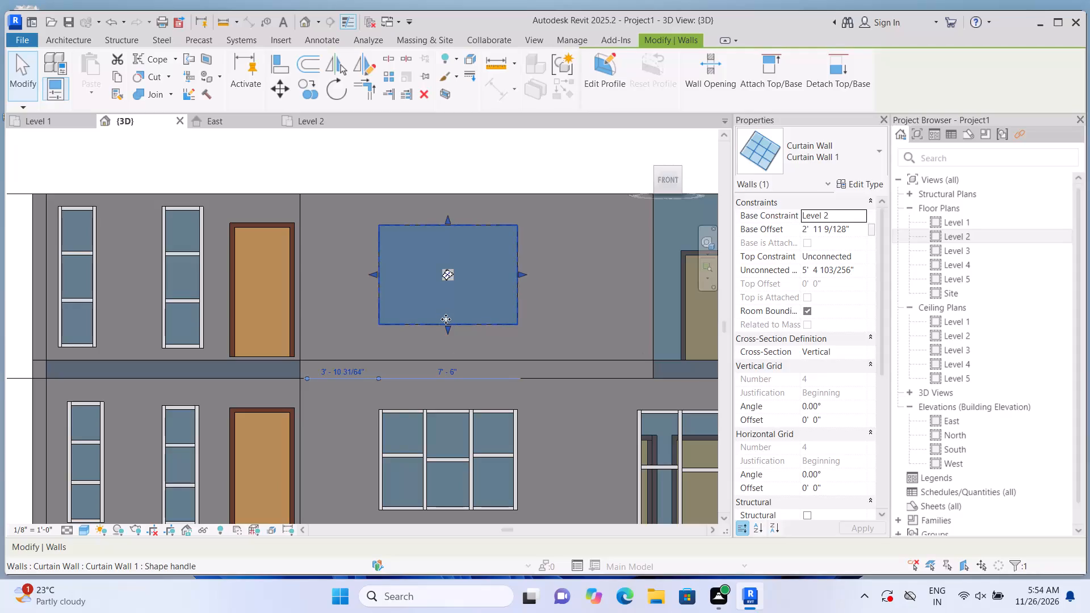
click(406, 167)
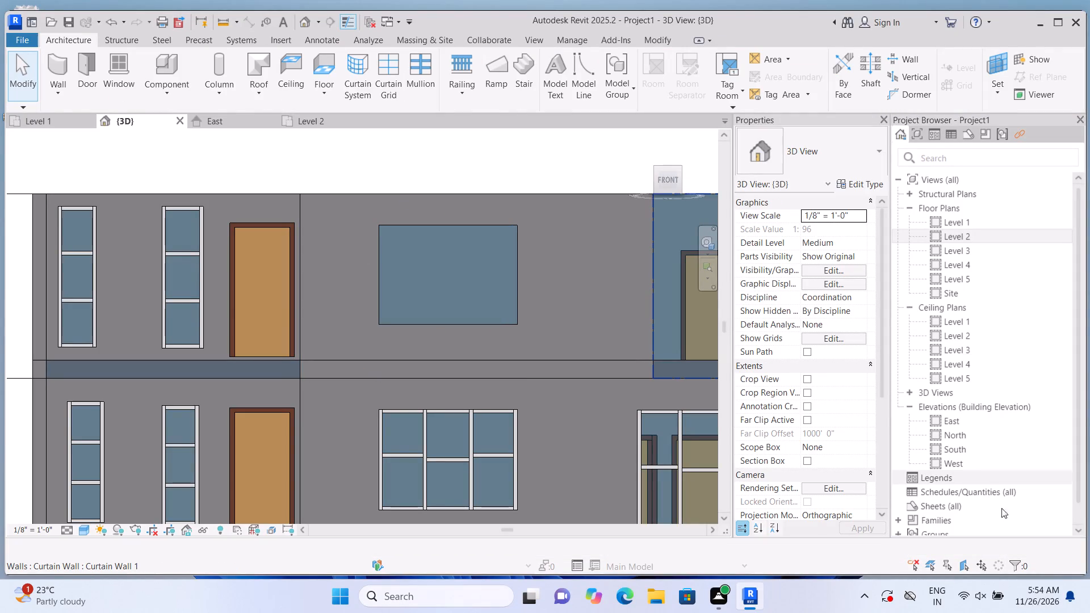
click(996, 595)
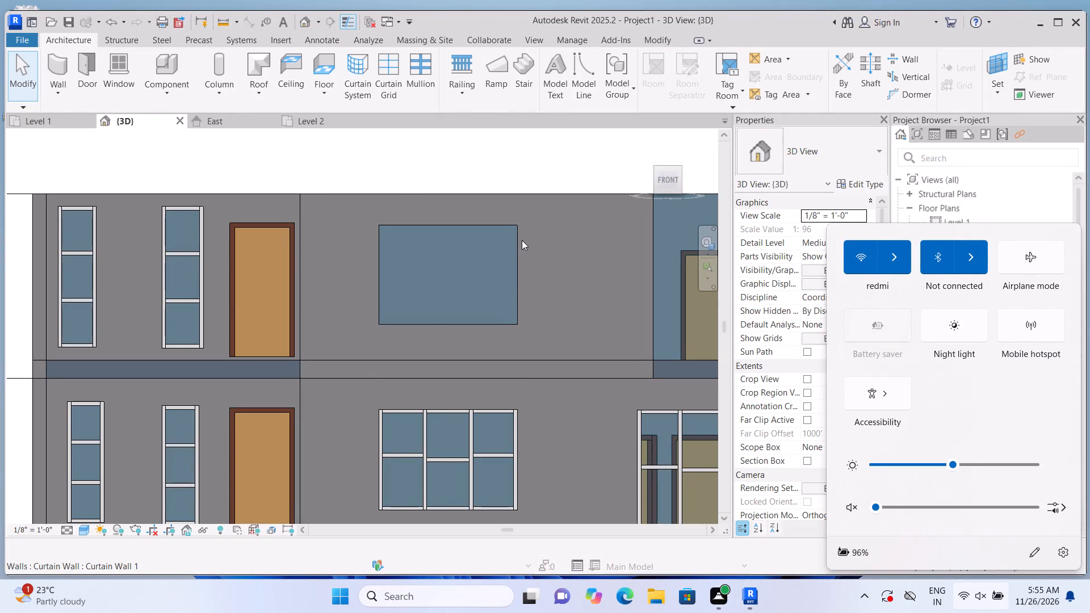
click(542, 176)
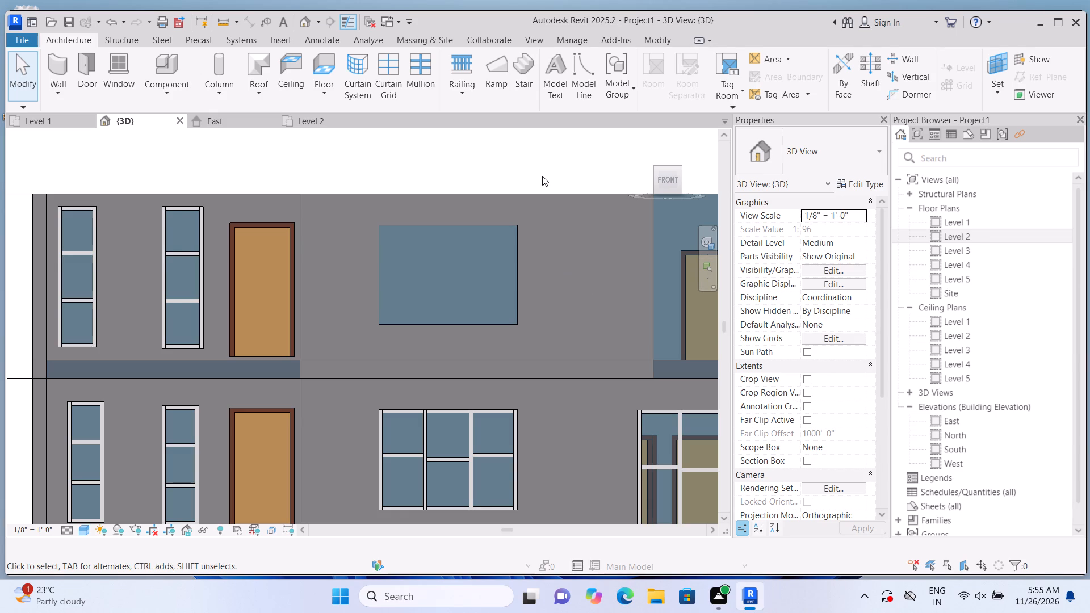
Extend the bottom of the 7'-6" wide Level 2 curtain wall down to a base offset of about 2'-5 1/2".
scroll(502, 208, down, 2)
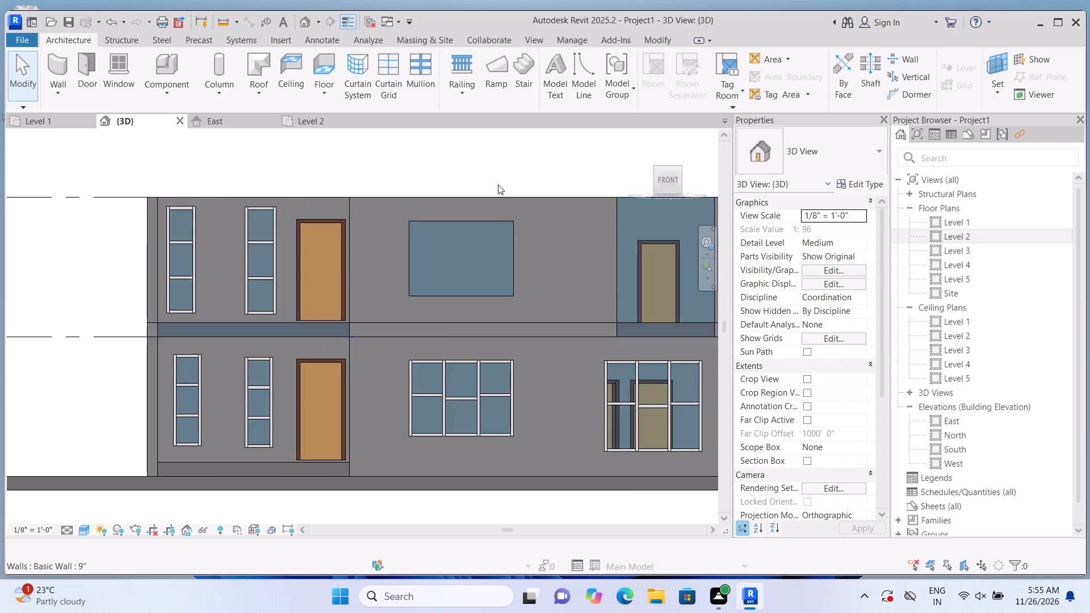
scroll(498, 183, up, 1)
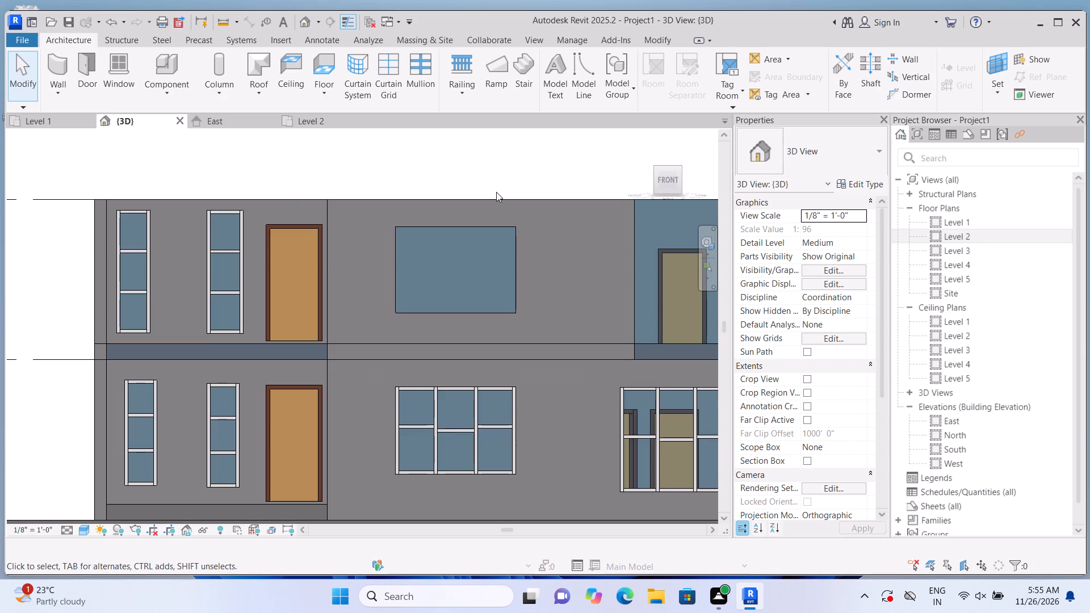
click(452, 286)
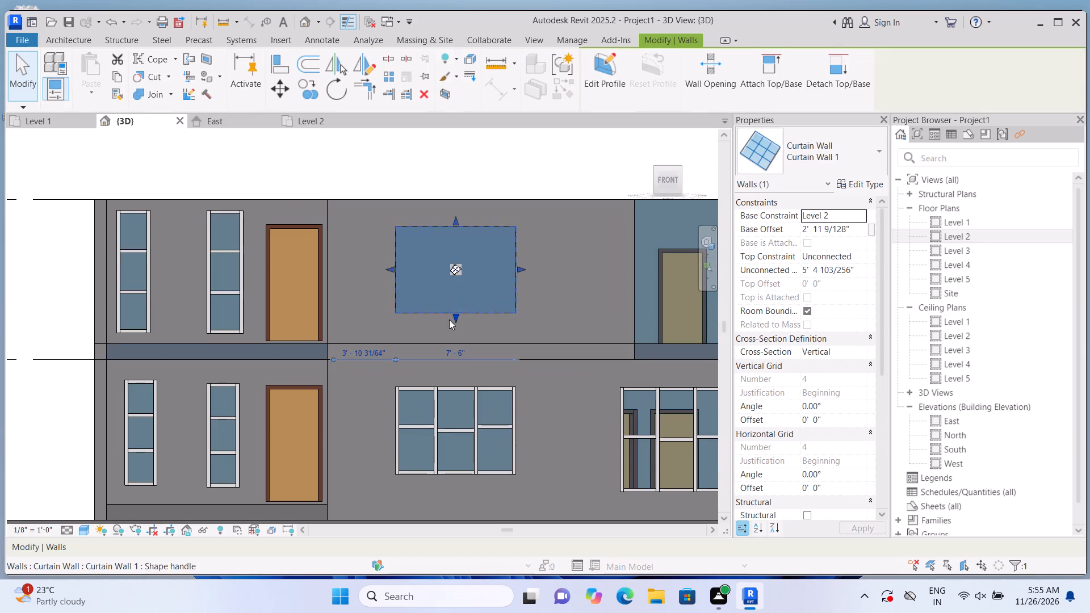
scroll(449, 320, up, 2)
drag(457, 312, 459, 321)
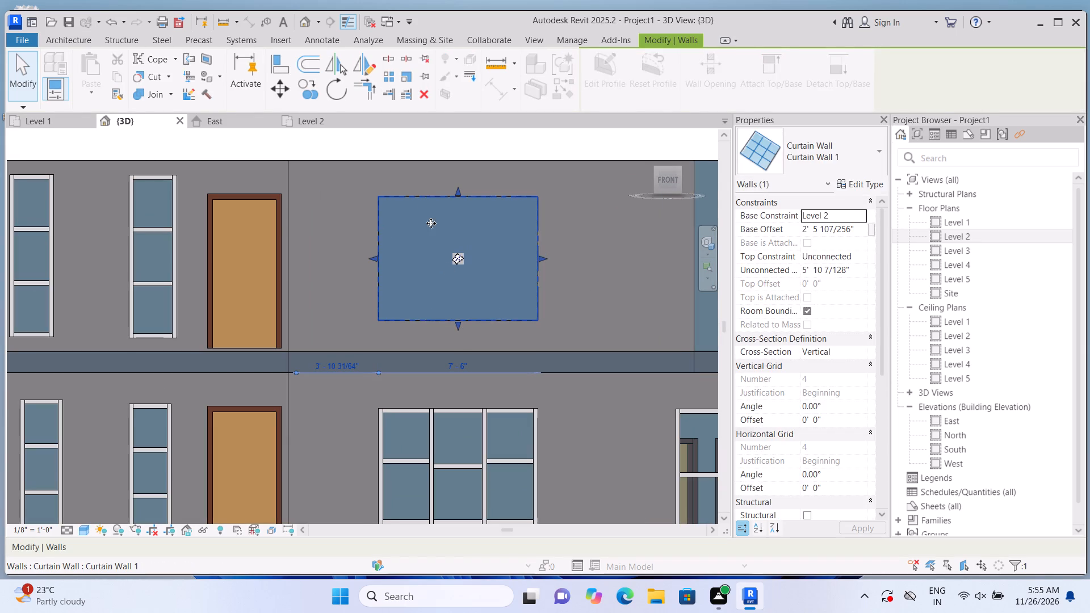
click(440, 145)
scroll(425, 174, down, 2)
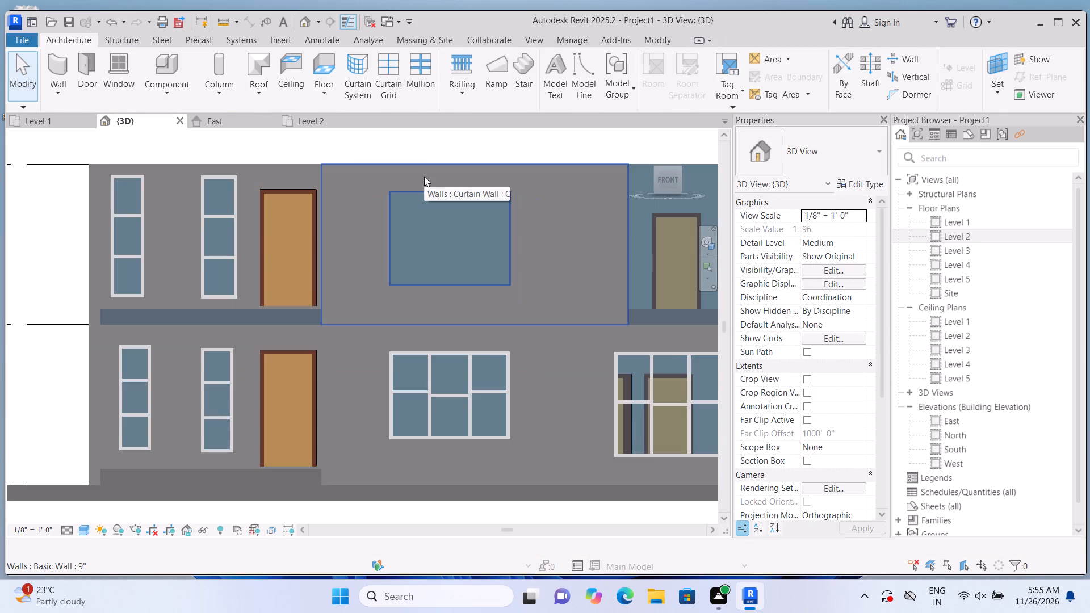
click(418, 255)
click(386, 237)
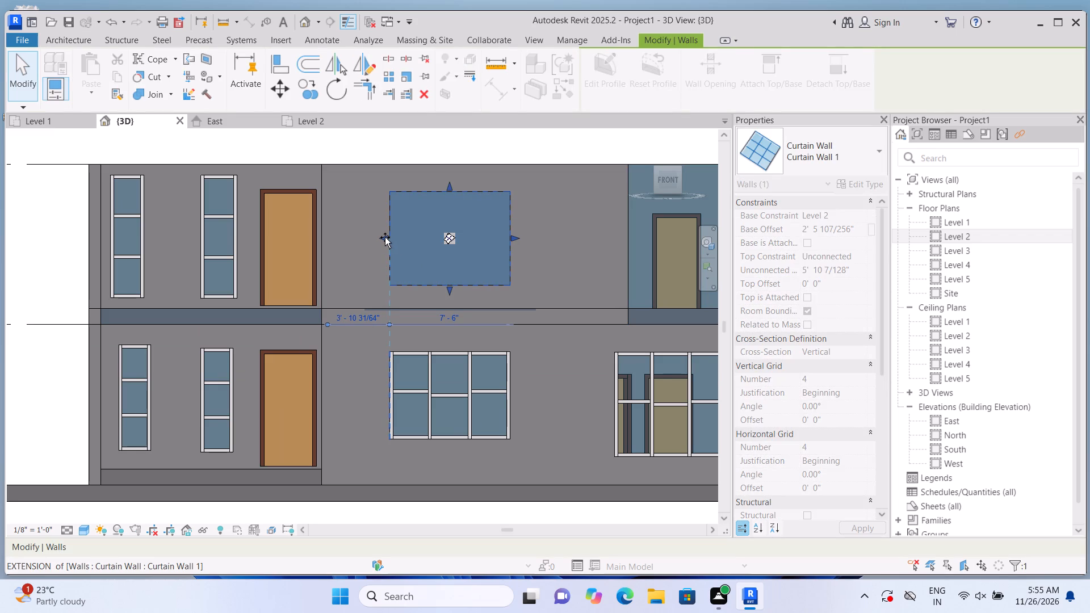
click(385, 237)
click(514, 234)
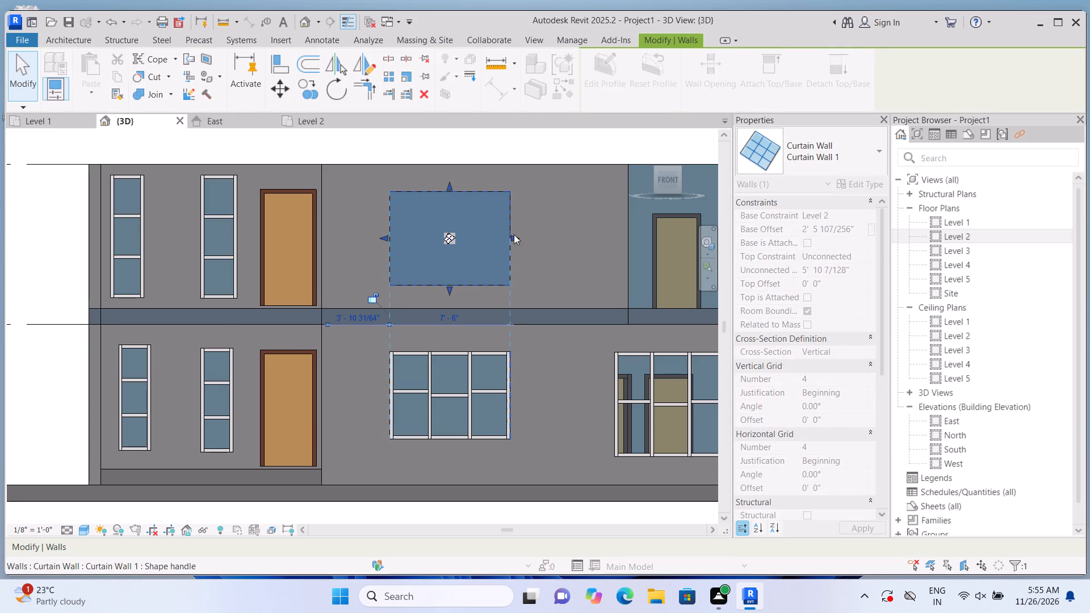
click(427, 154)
Place two vertical curtain grid lines on the 7'-6" wide Level 2 curtain wall, dividing it into thirds 2'-6" wide.
click(394, 66)
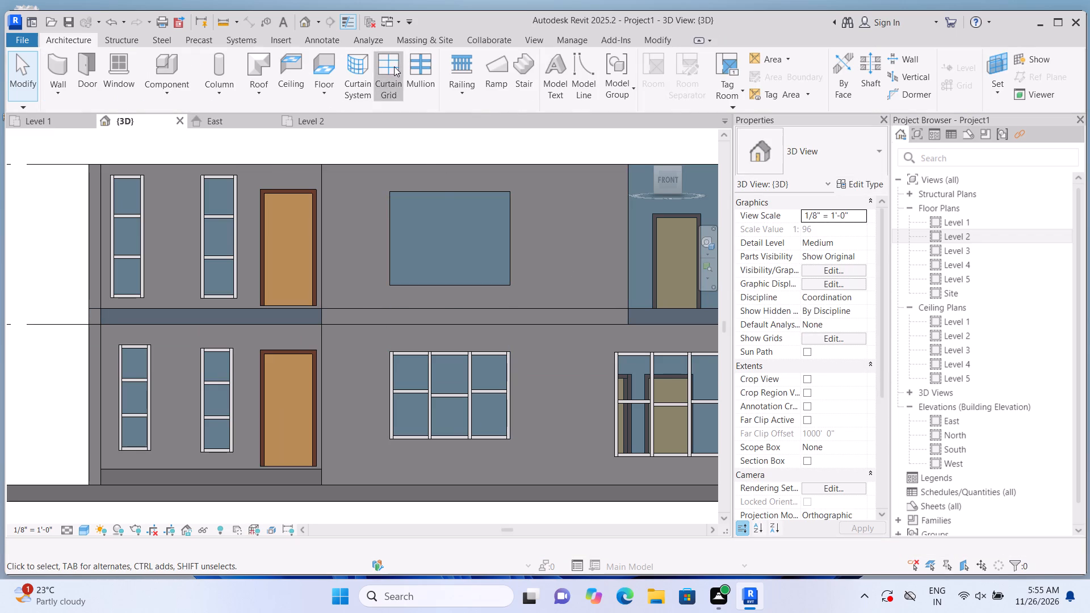
click(431, 199)
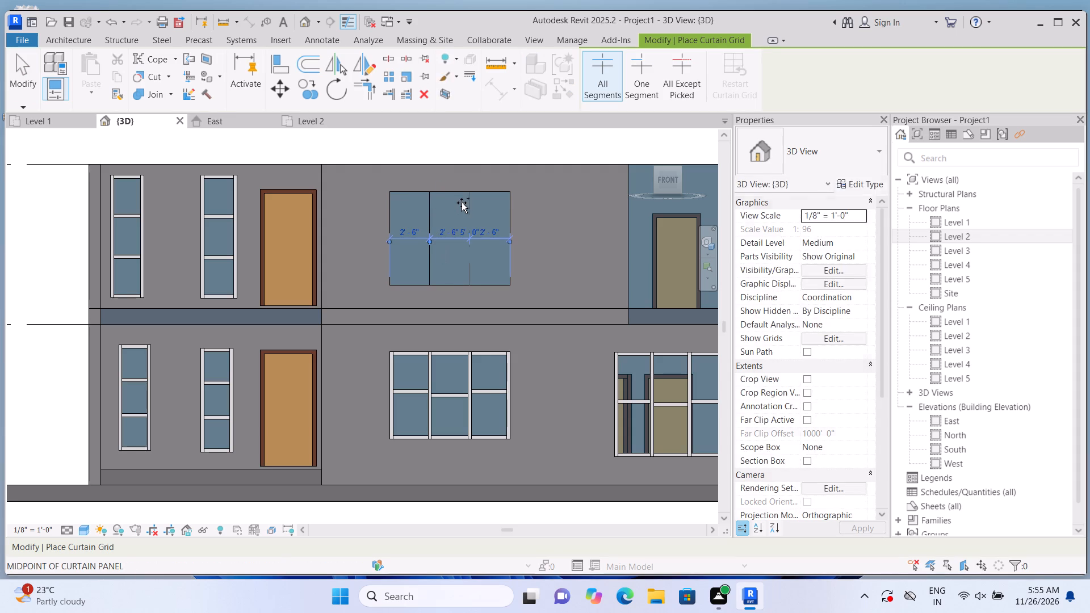
click(464, 205)
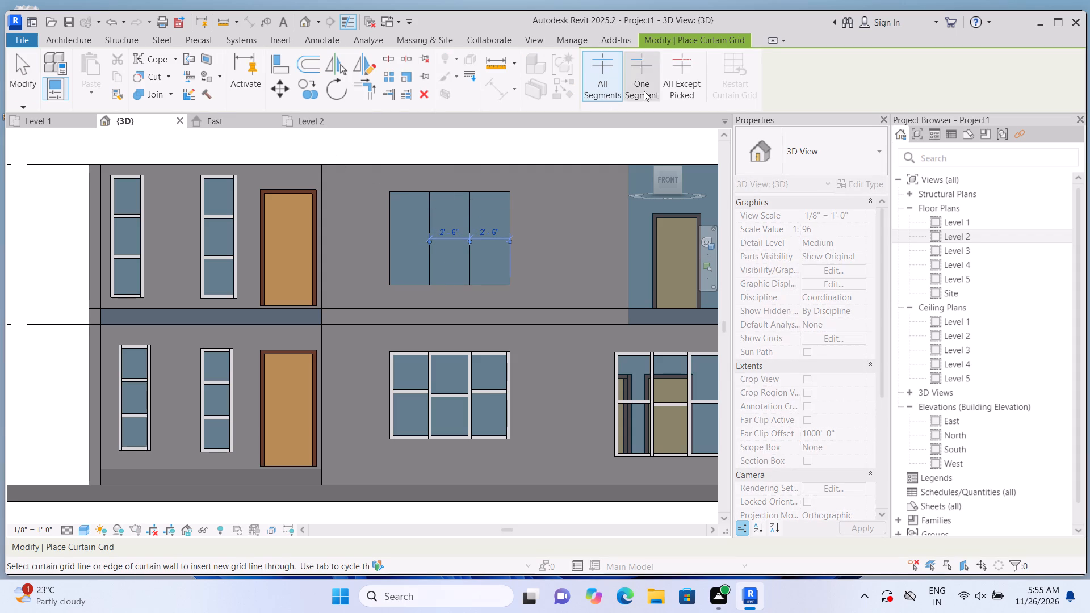
Place a one-segment horizontal grid line at mid-height of the middle panel, about 2'-11" above the curtain wall's bottom edge.
click(647, 89)
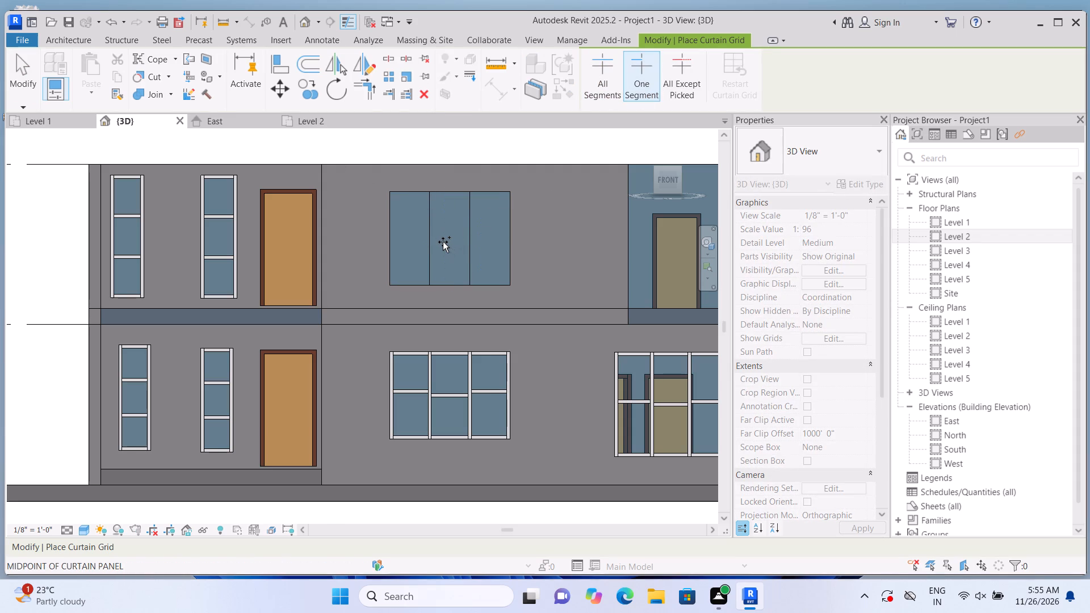
click(443, 242)
scroll(411, 240, up, 1)
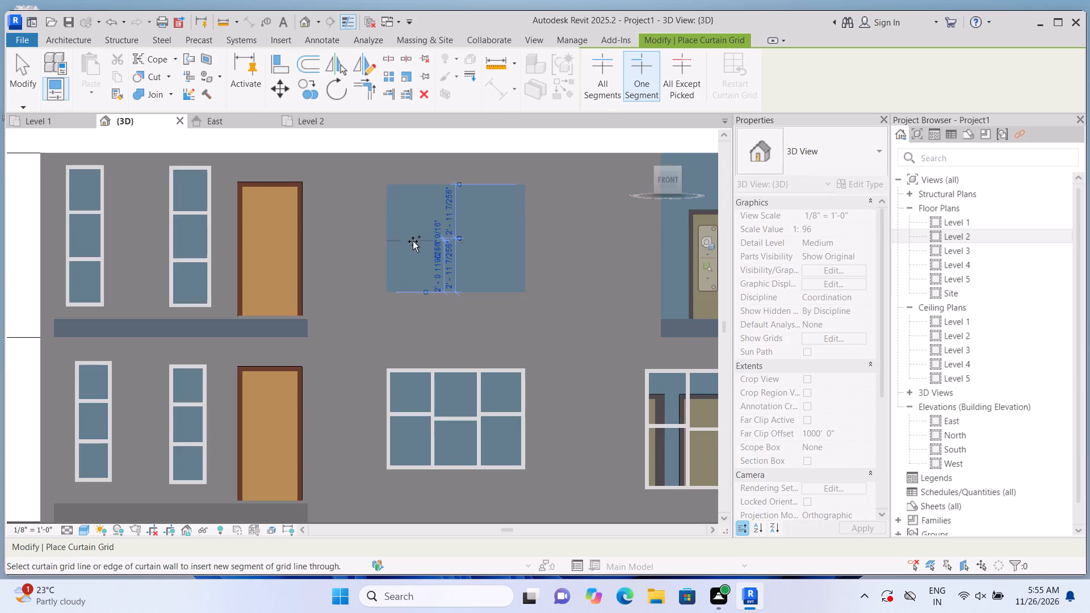
key(Escape)
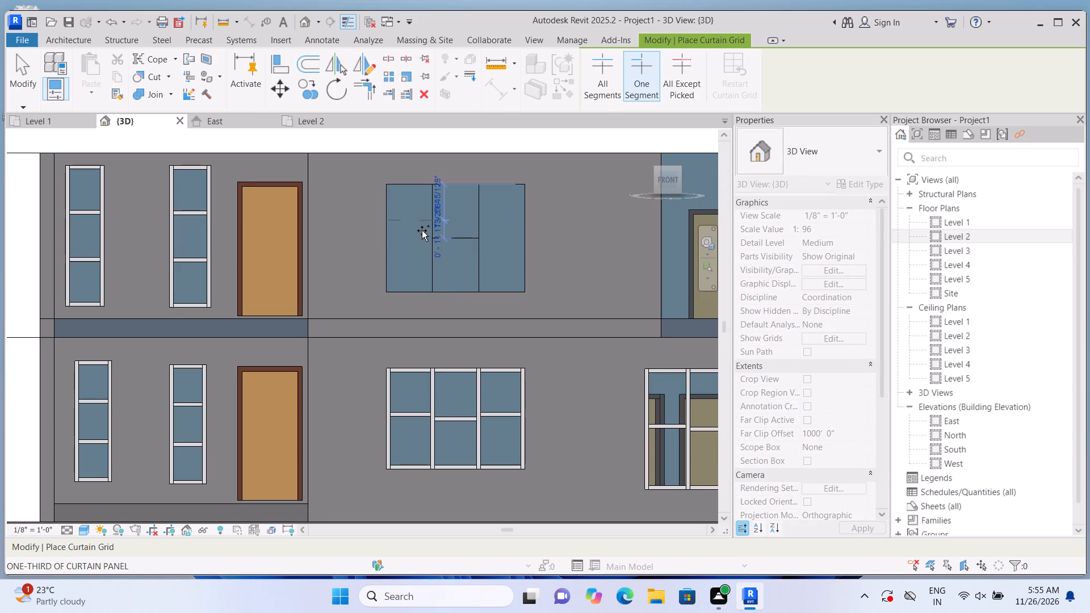
Place one-segment horizontal grid lines in both outer panels of the 7'-6" wide Level 2 curtain wall, about 4" above the middle panel's line.
scroll(422, 230, up, 4)
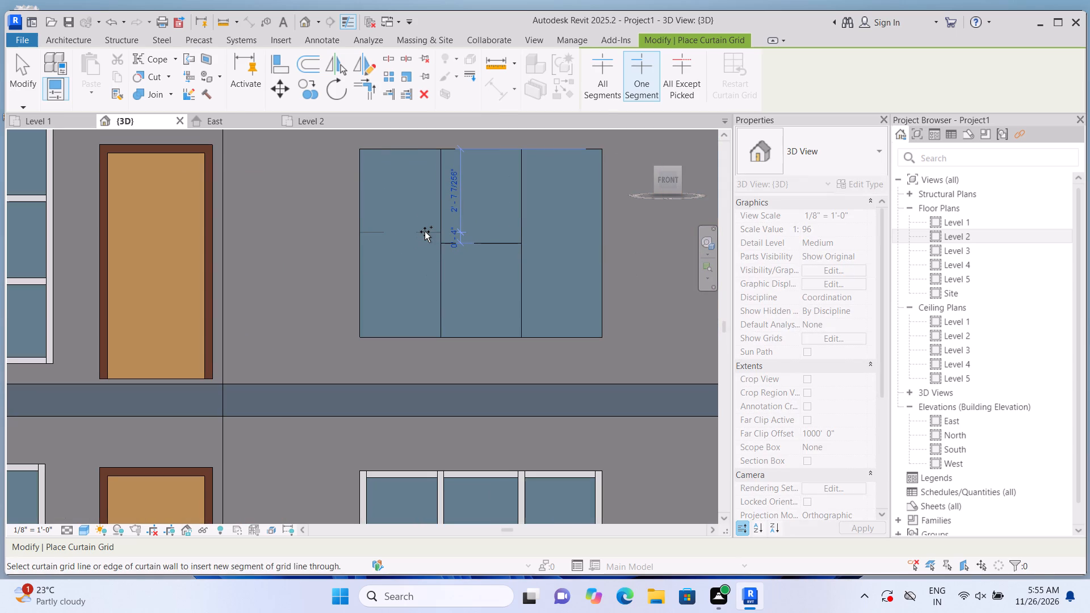
click(425, 232)
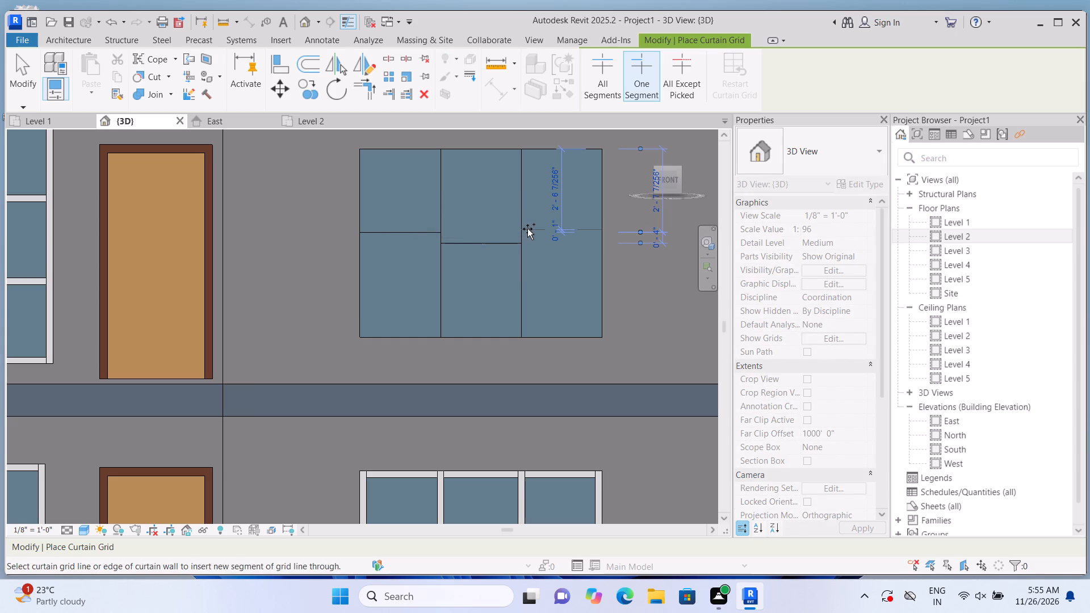
click(527, 229)
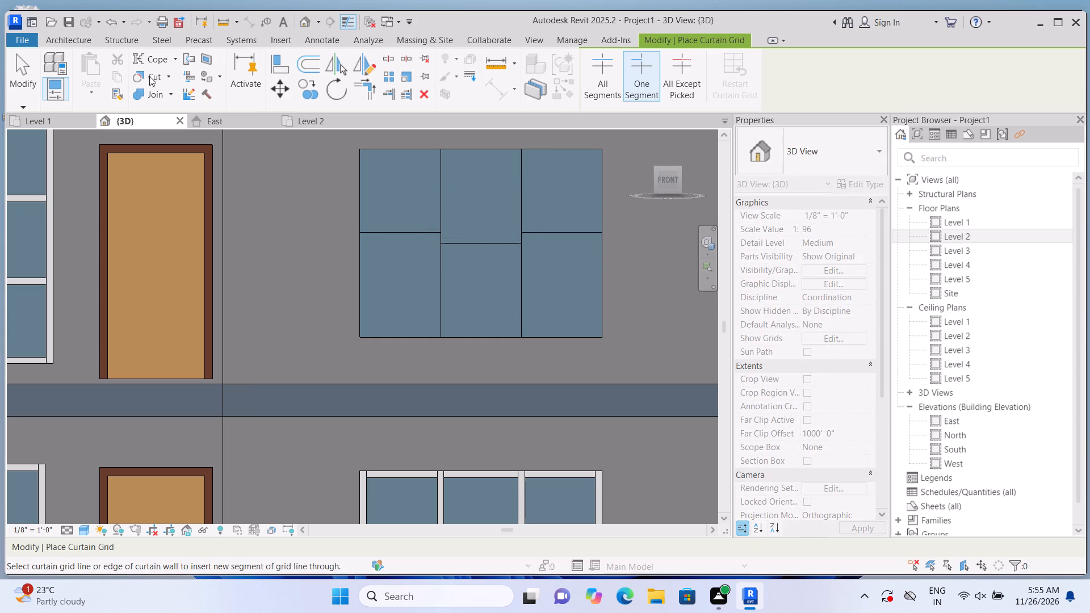
Place 2.5" x 5" rectangular mullions on all grid lines and border edges of the 7'-6" wide Level 2 curtain wall.
click(63, 41)
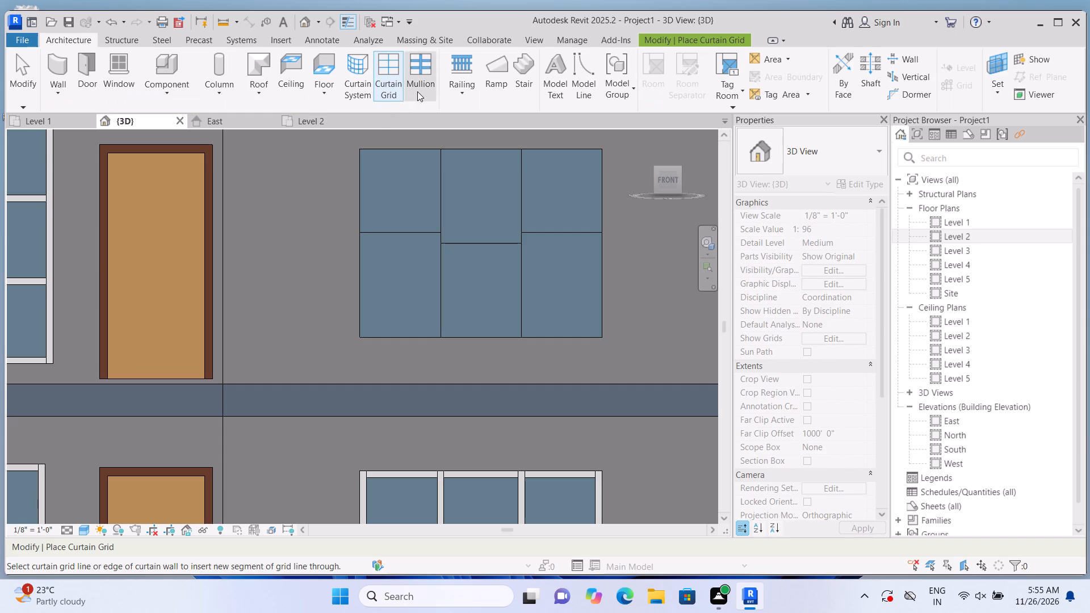
click(417, 91)
click(467, 251)
click(433, 242)
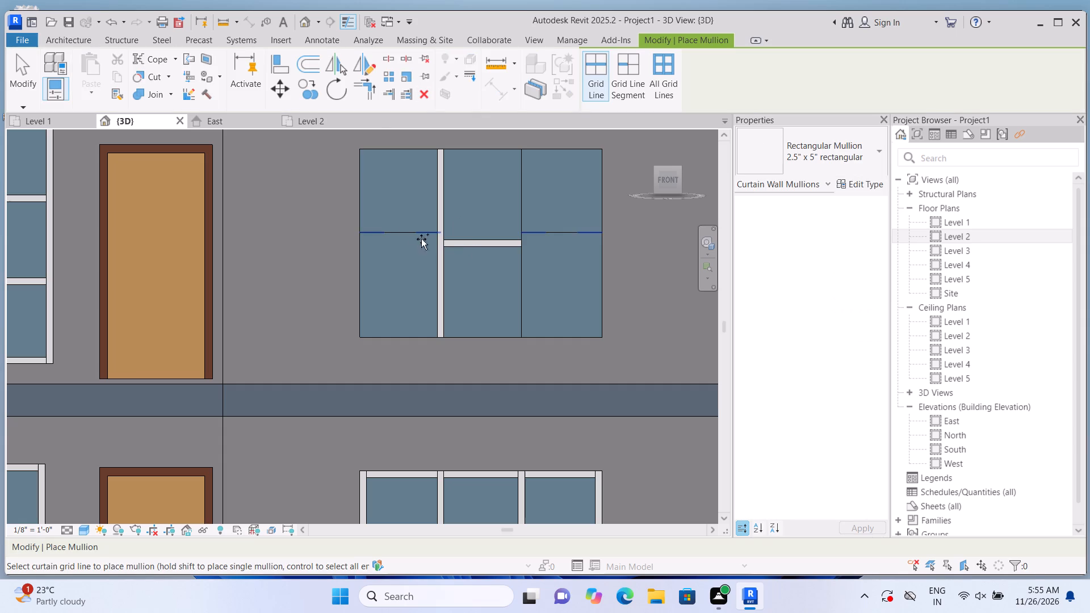
click(405, 232)
click(354, 200)
click(515, 146)
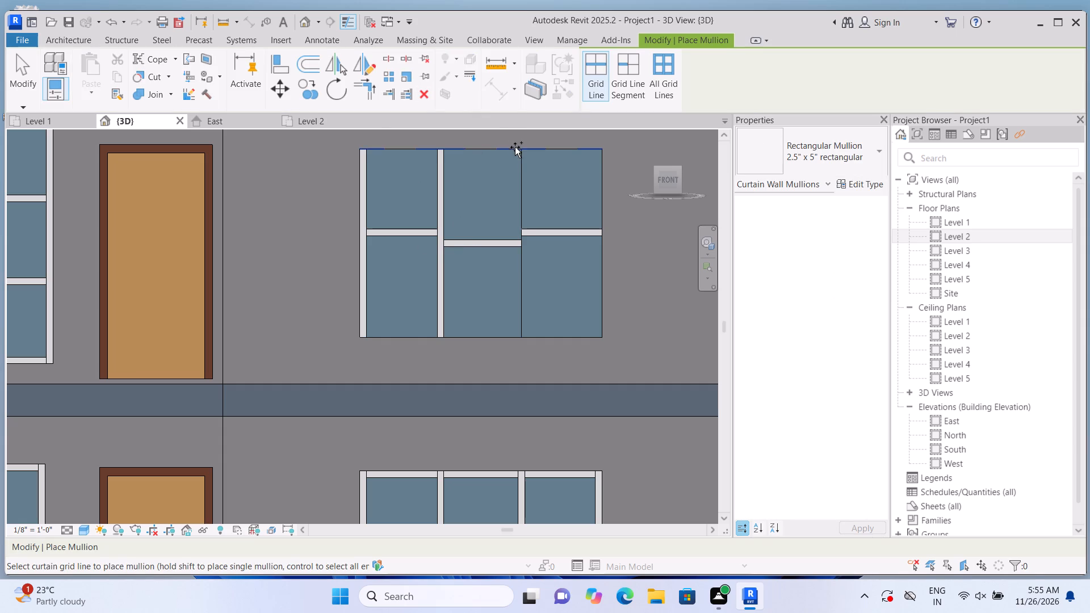
click(540, 192)
click(607, 195)
click(573, 328)
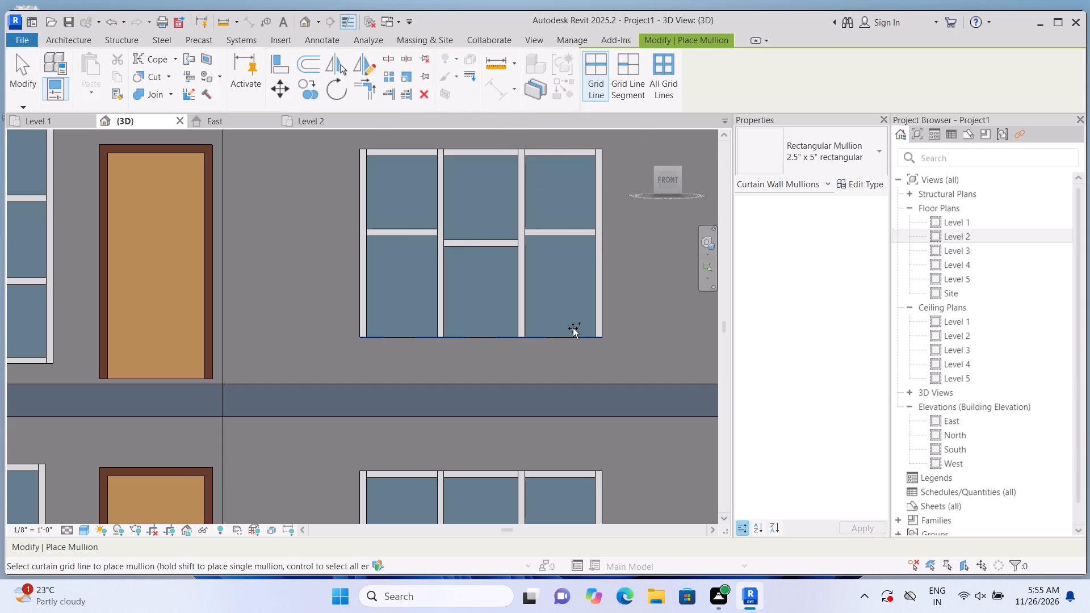
scroll(525, 312, down, 2)
key(Escape)
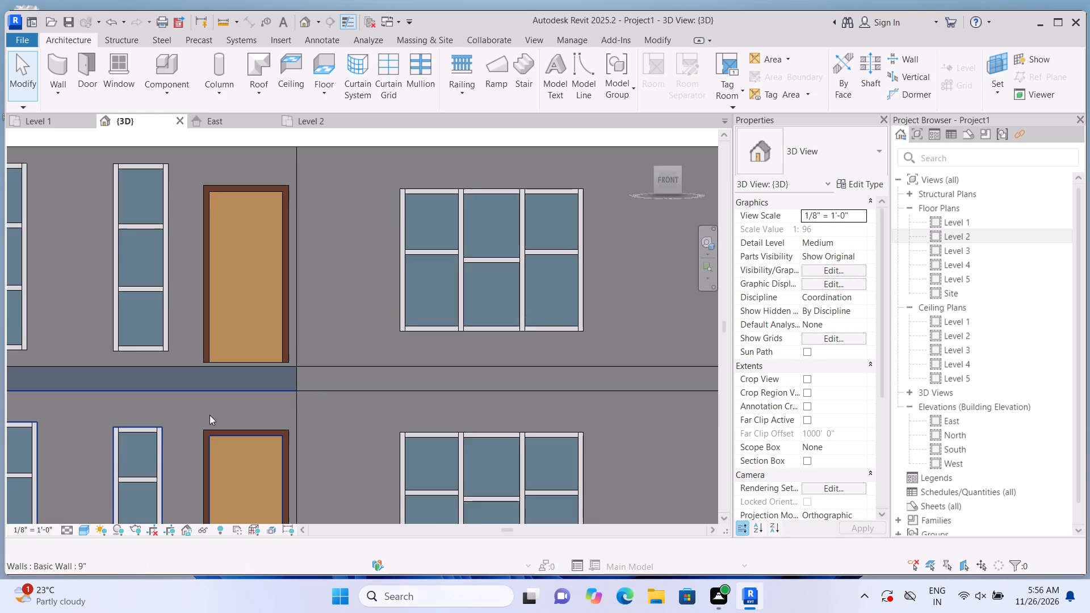
Raise the bottom of the 7'-0" wide Level 2 curtain wall to a base offset of about 2'-8 1/4".
scroll(211, 416, down, 3)
middle_drag(439, 391, 336, 394)
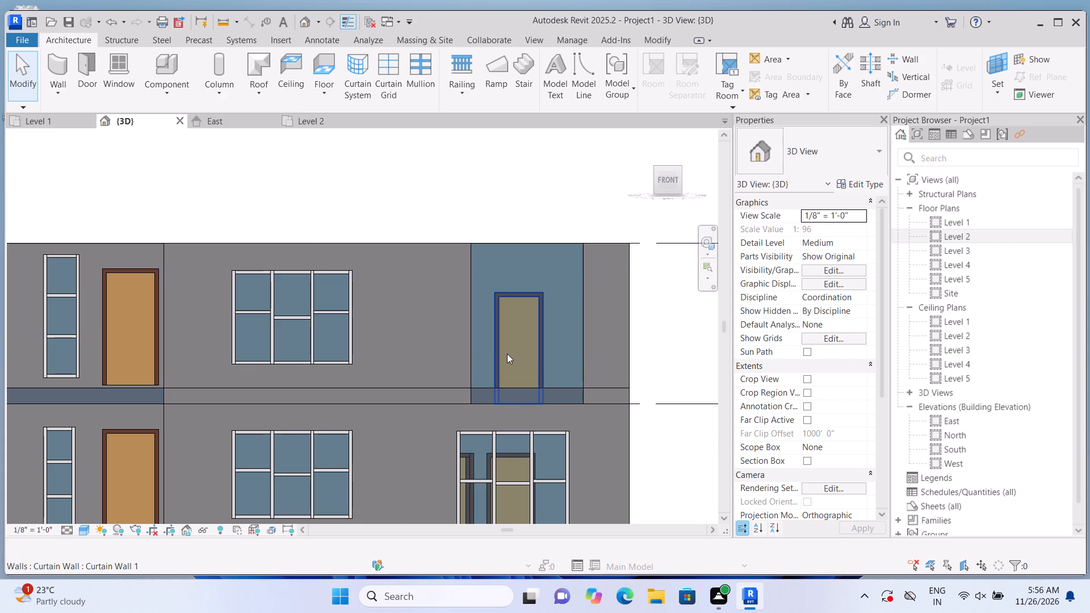
click(565, 361)
scroll(527, 398, up, 4)
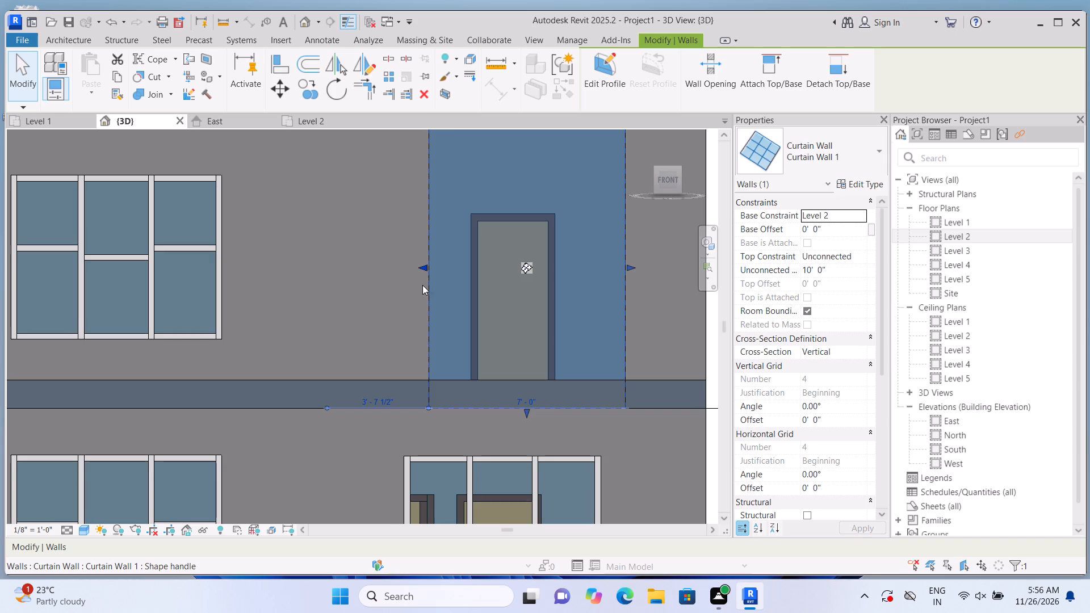
scroll(423, 287, down, 3)
scroll(429, 301, up, 1)
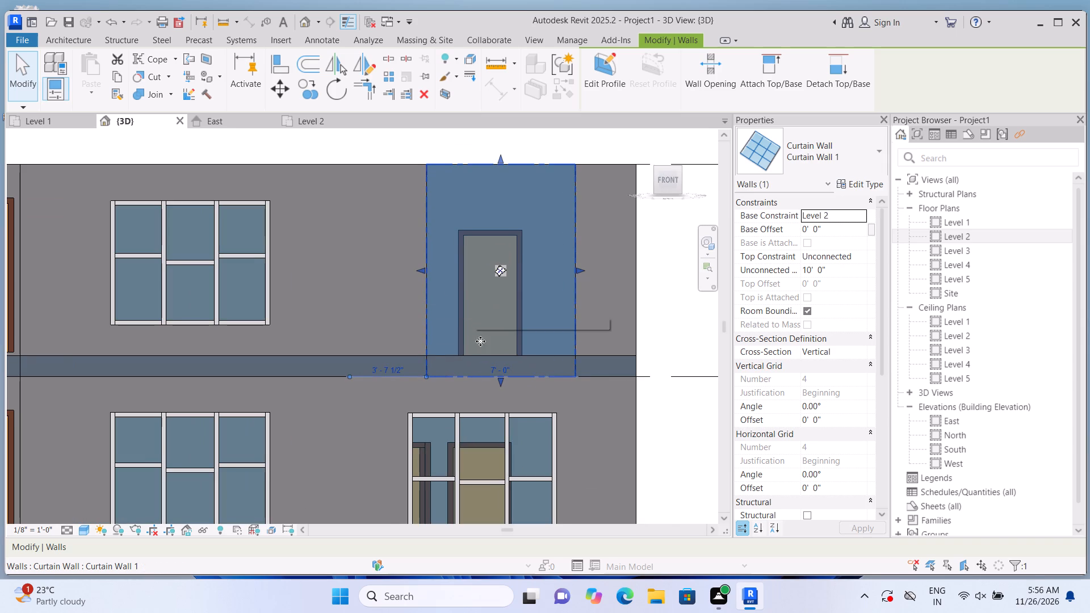
drag(502, 381, 505, 329)
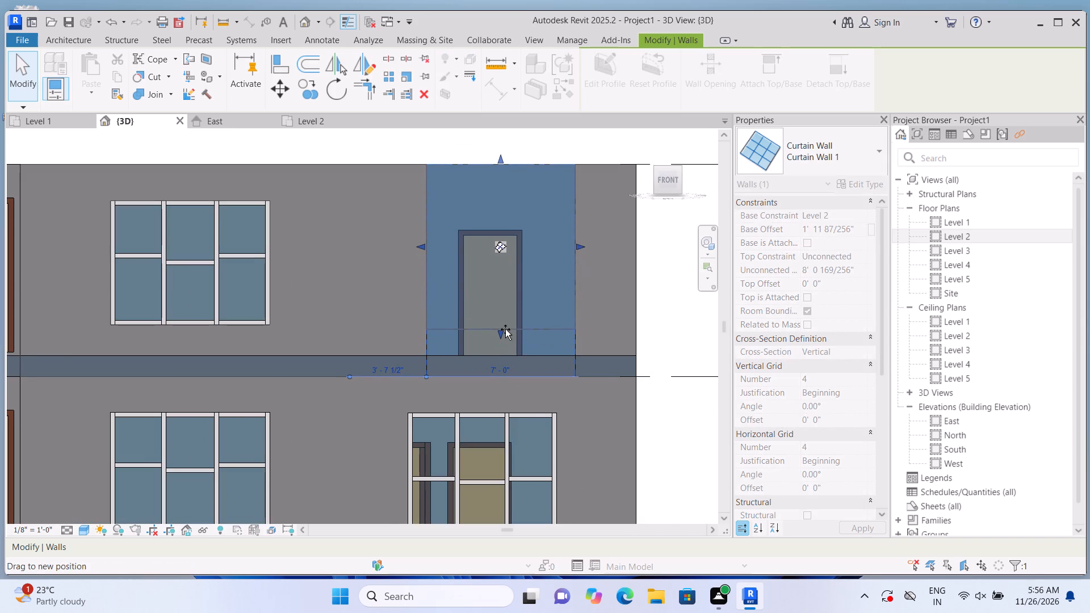
drag(505, 329, 505, 320)
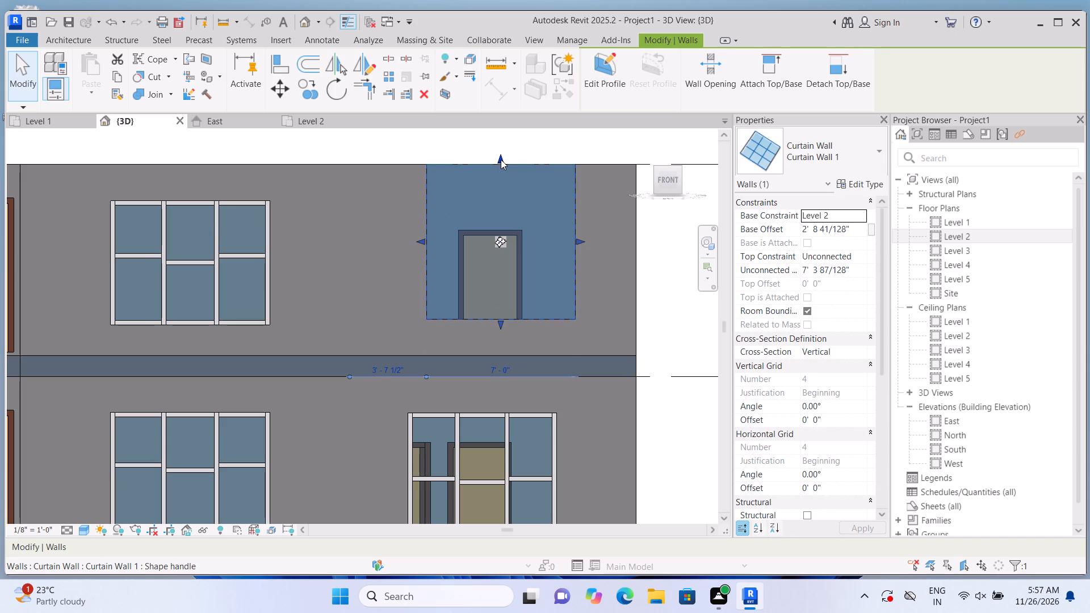
Lower the top of the 7'-0" wide Level 2 curtain wall to an unconnected height of about 4'-8 3/4".
drag(501, 159, 509, 186)
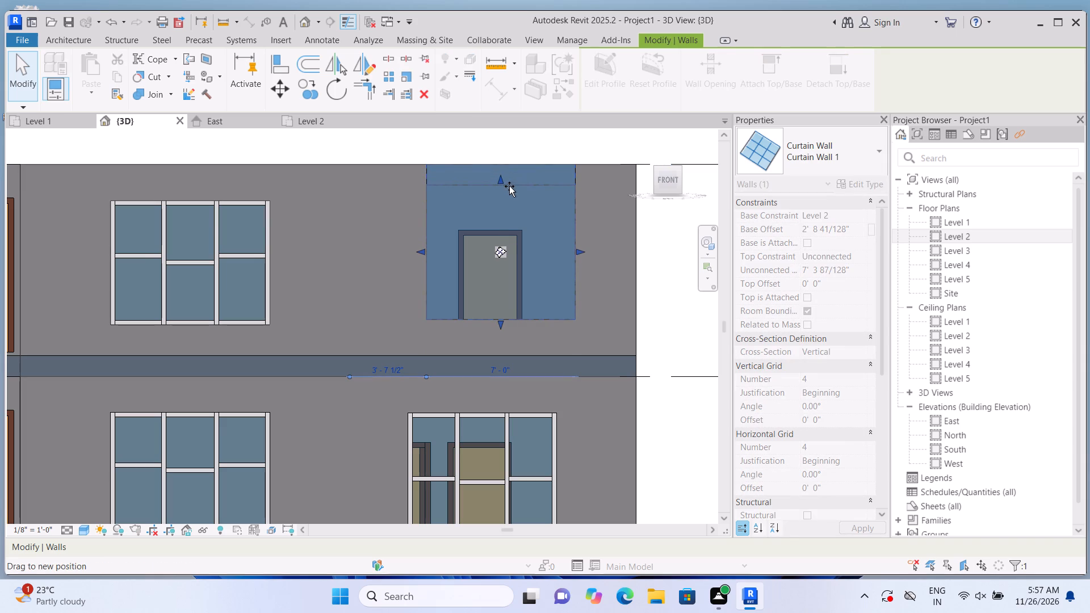
drag(509, 186, 520, 219)
click(501, 148)
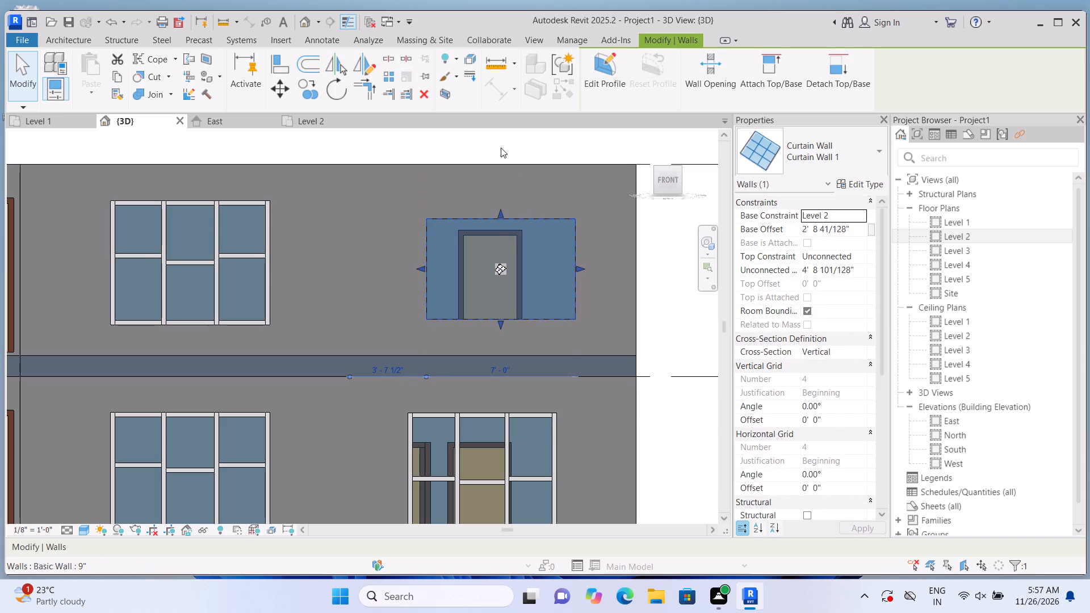
Extend the bottom of the 7'-0" wide Level 2 curtain wall down to a base offset of about 2'-3 3/4".
click(508, 279)
scroll(503, 309, up, 1)
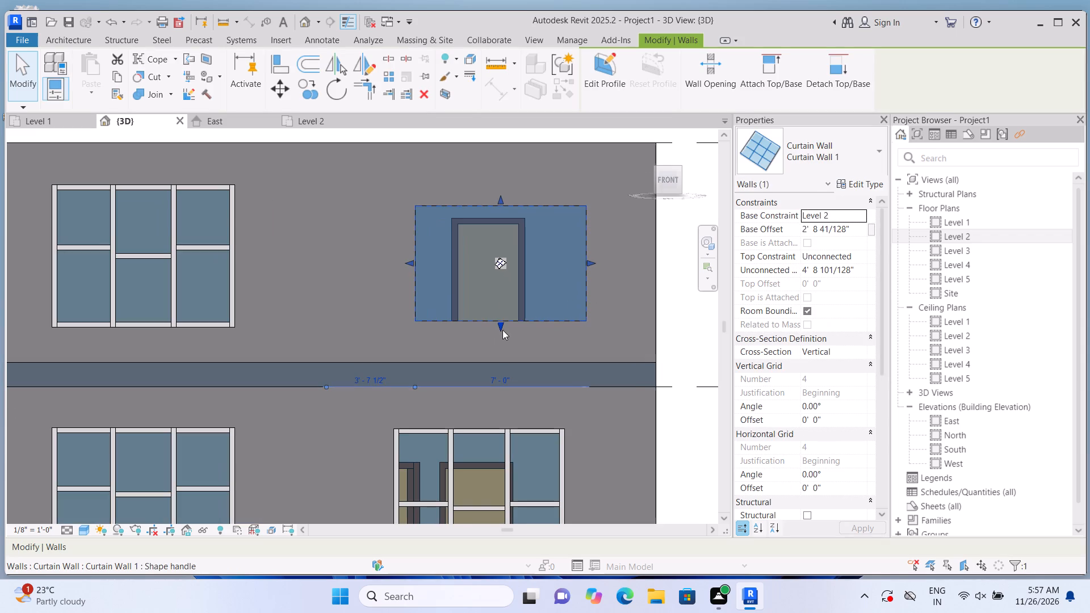
click(500, 328)
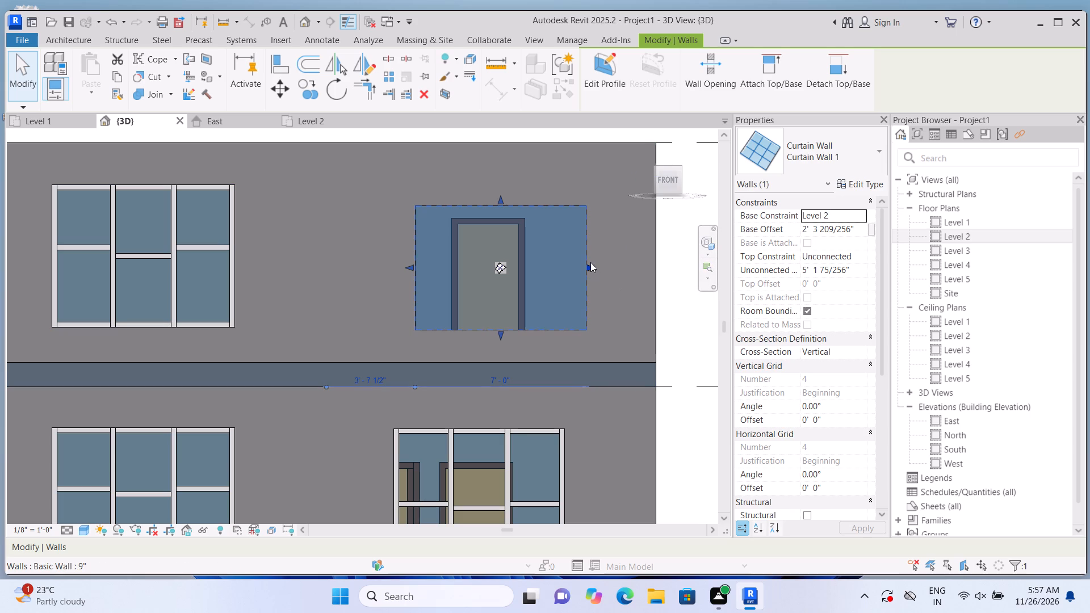
Adjust both side edges of the 7'-0" wide Level 2 curtain wall to make it about 7'-4 1/2" wide.
drag(590, 262, 575, 268)
drag(410, 262, 402, 268)
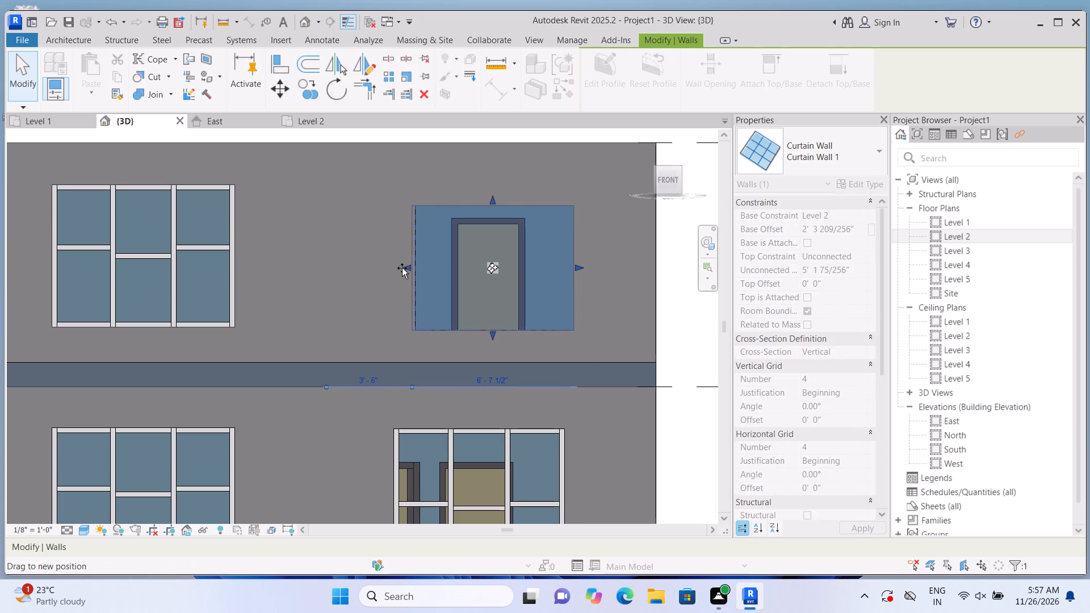
drag(402, 268, 379, 274)
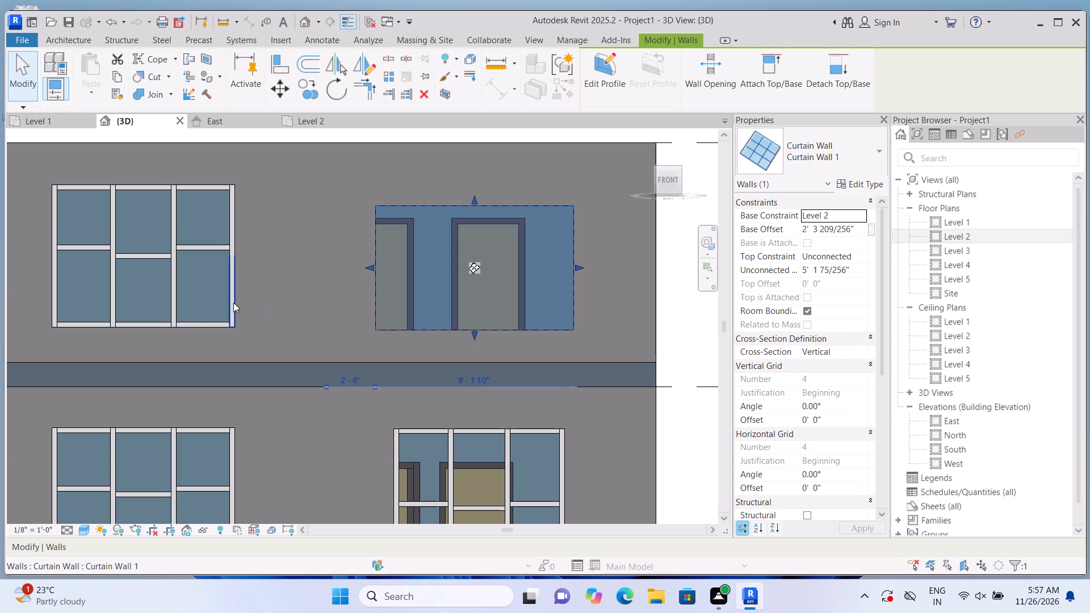
drag(367, 266, 387, 267)
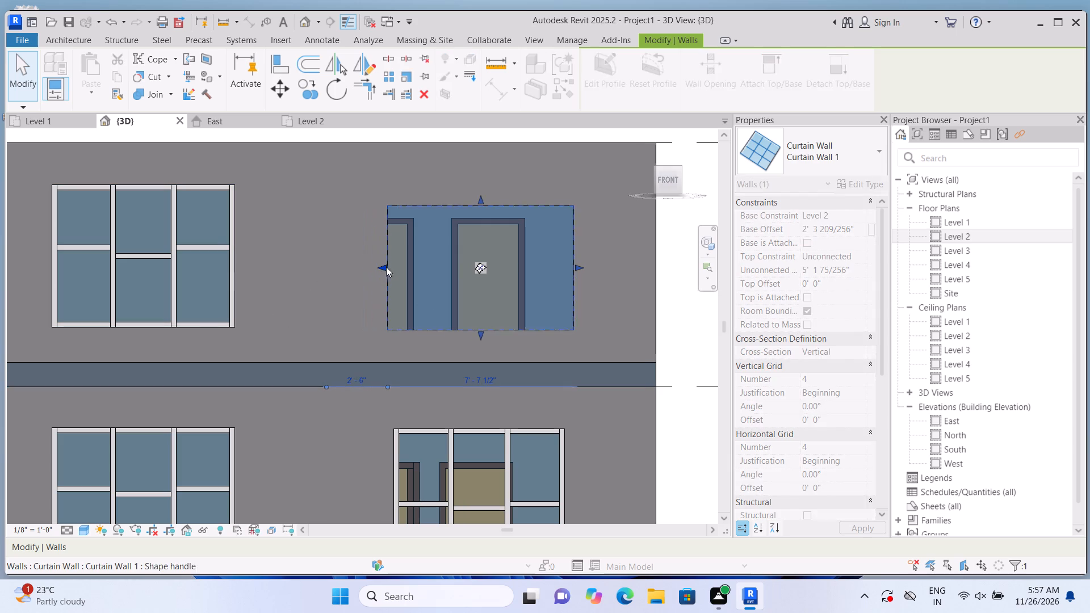
drag(379, 264, 395, 264)
click(697, 327)
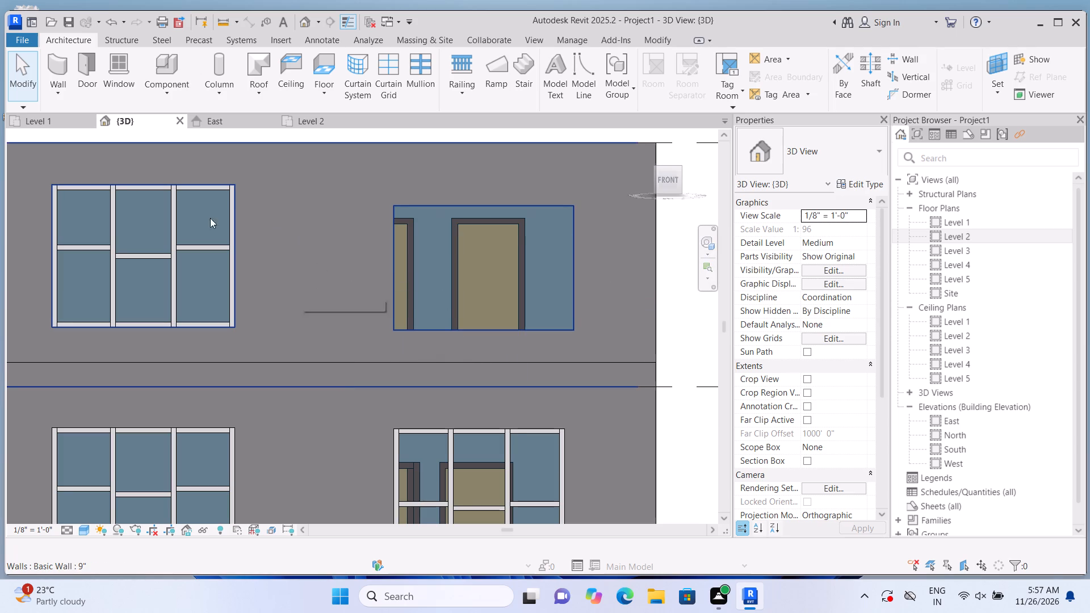
Place two vertical curtain grid lines on the resized Level 2 curtain wall, dividing it into thirds about 2'-5 1/2" wide.
click(388, 90)
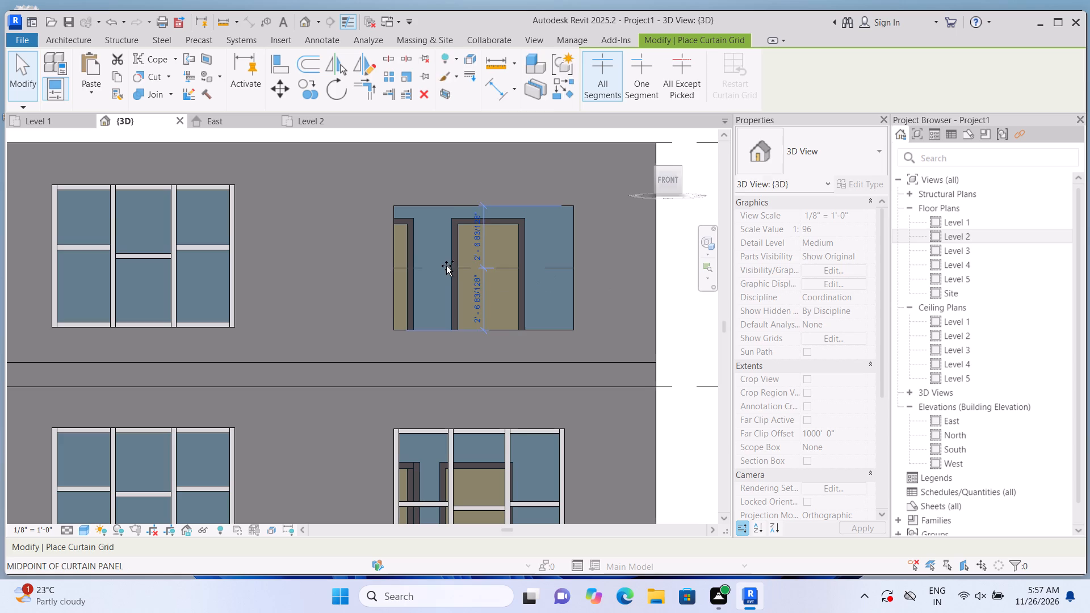
click(448, 231)
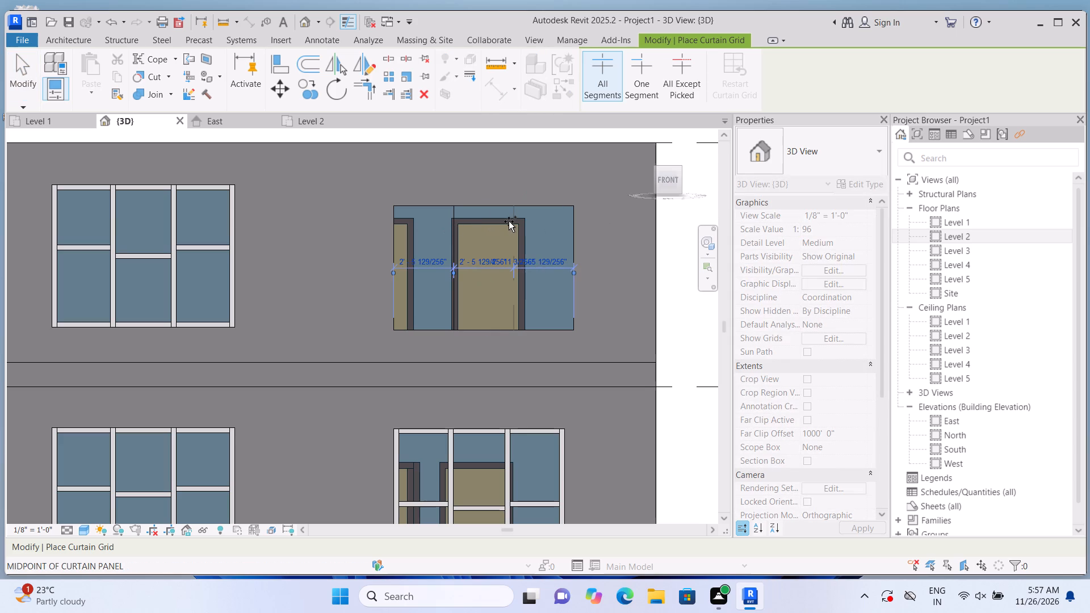
click(509, 220)
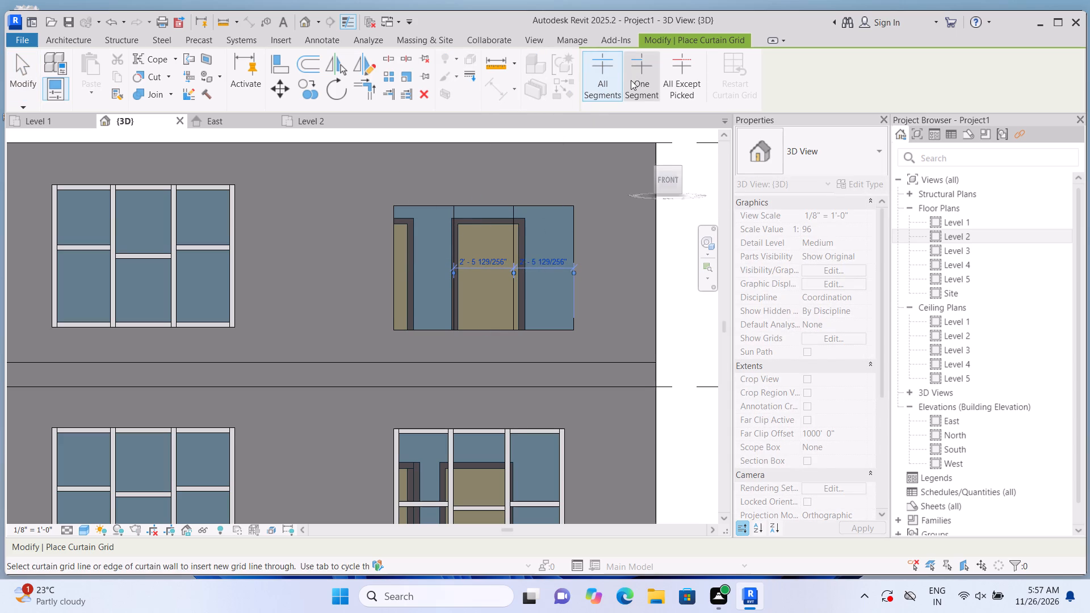
Place one-segment horizontal grid lines on the 7'-4 1/2" wide curtain wall, at mid-height in the middle panel and about 3" higher in both outer panels.
click(631, 80)
click(480, 268)
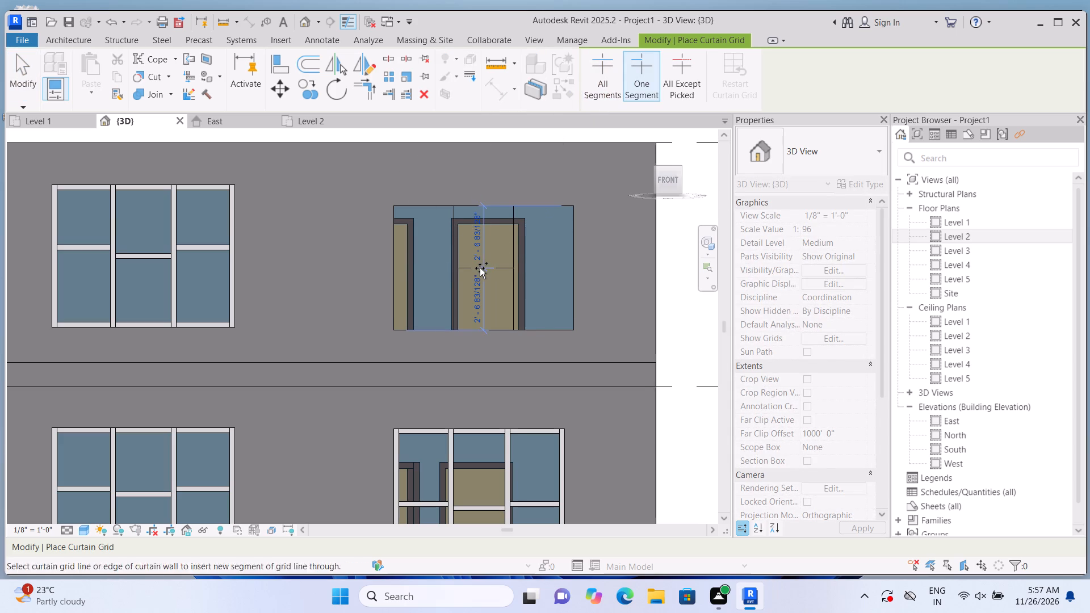
key(Escape)
scroll(430, 268, up, 4)
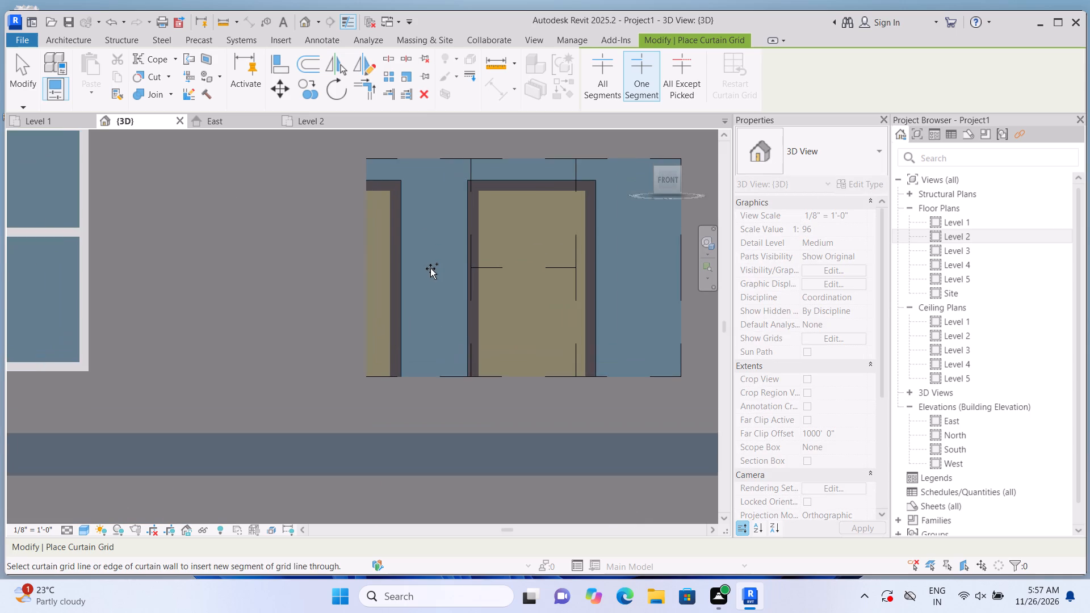
click(437, 256)
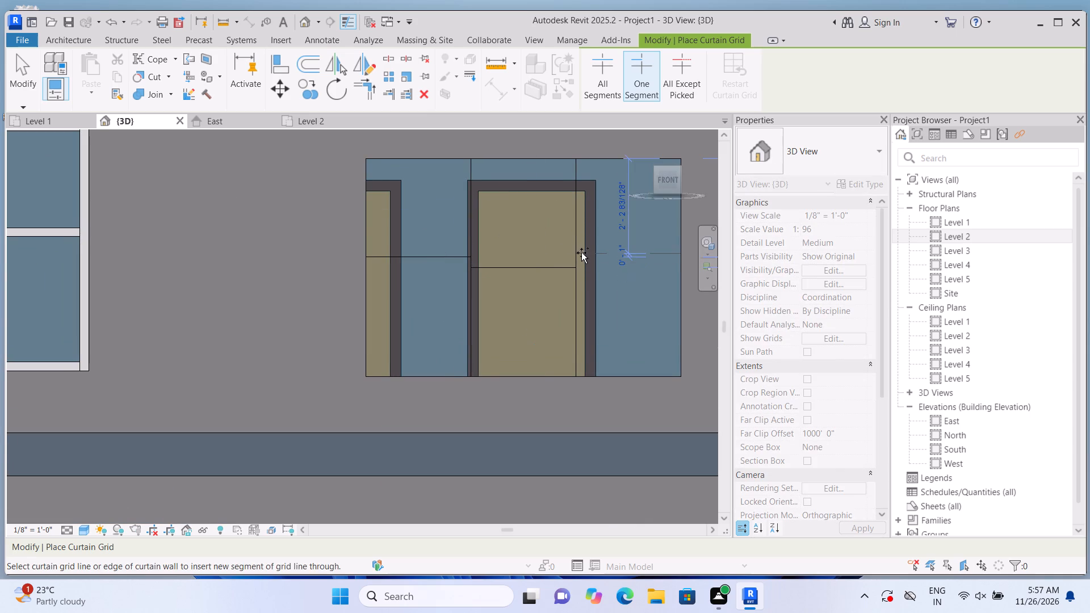
click(581, 253)
Place 2.5" x 5" rectangular mullions on all grid lines and border edges of the 7'-4 1/2" wide Level 2 curtain wall.
click(69, 45)
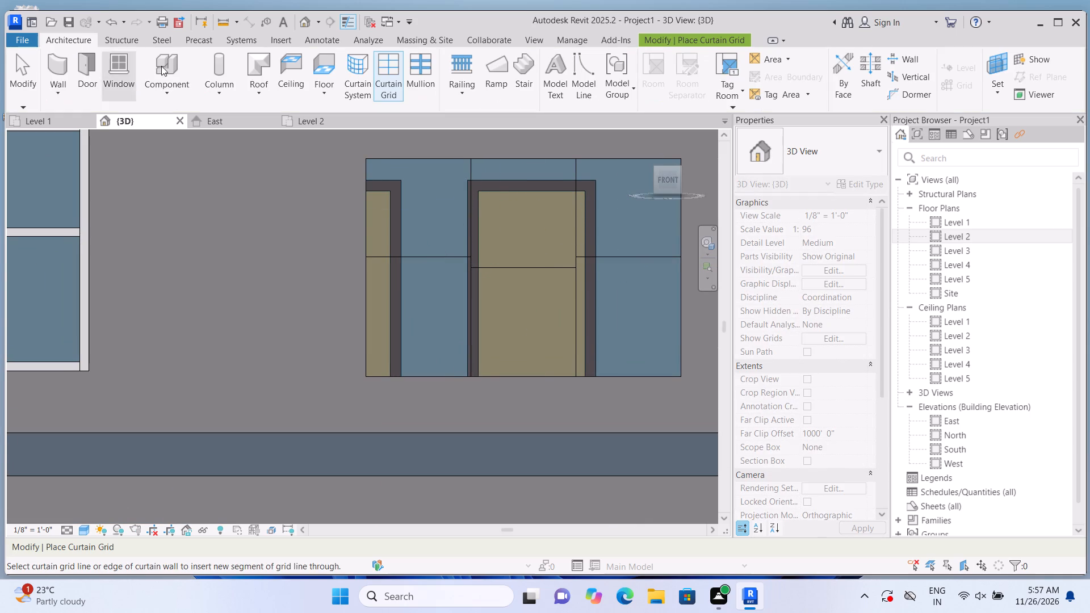
click(416, 75)
click(429, 167)
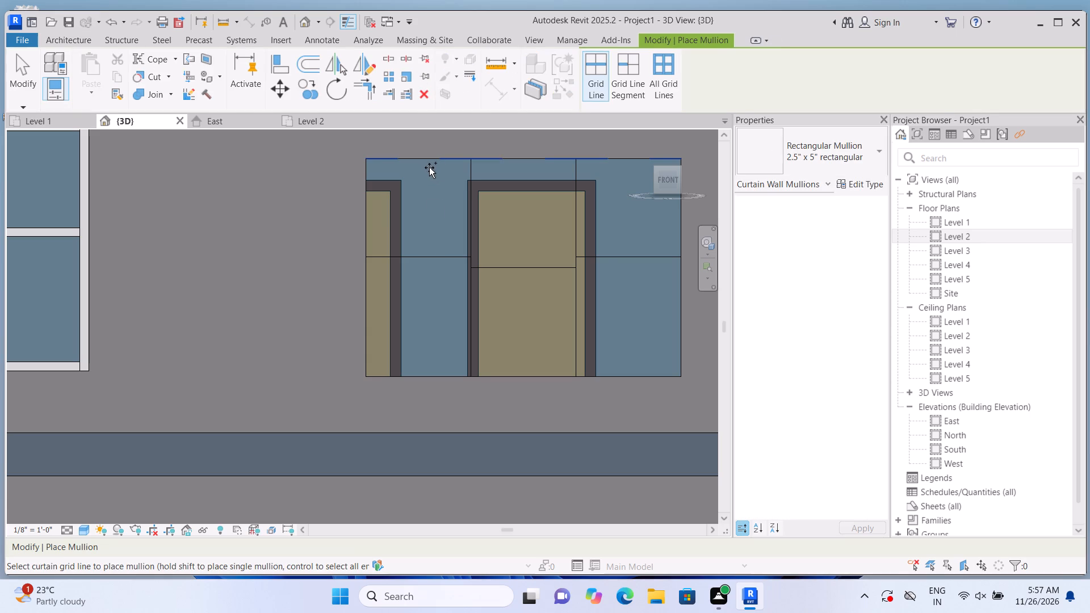
click(466, 260)
click(446, 261)
click(510, 273)
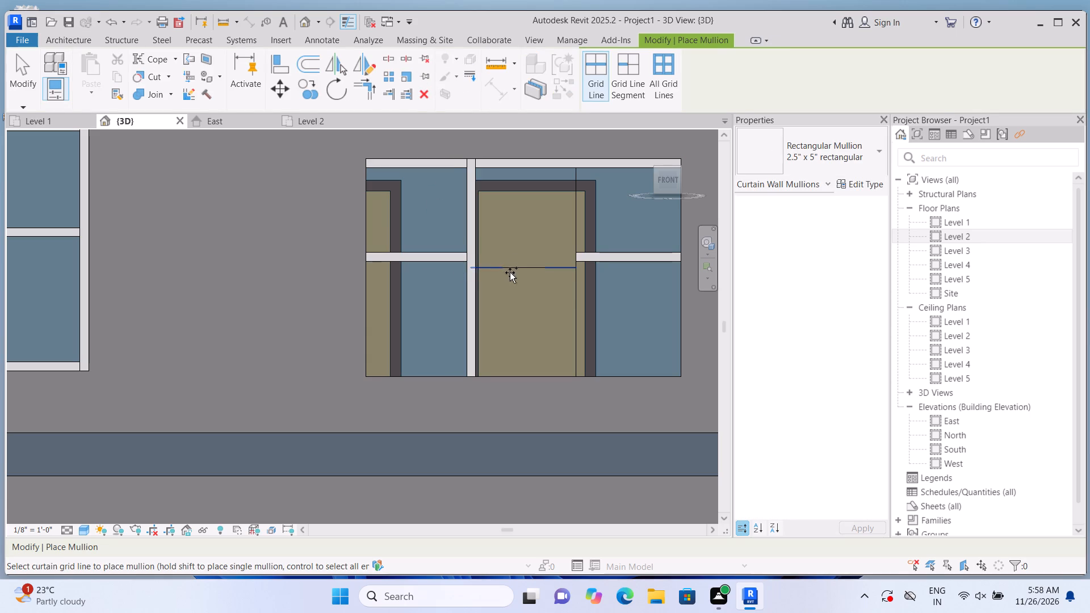
click(567, 226)
scroll(545, 244, down, 2)
click(631, 243)
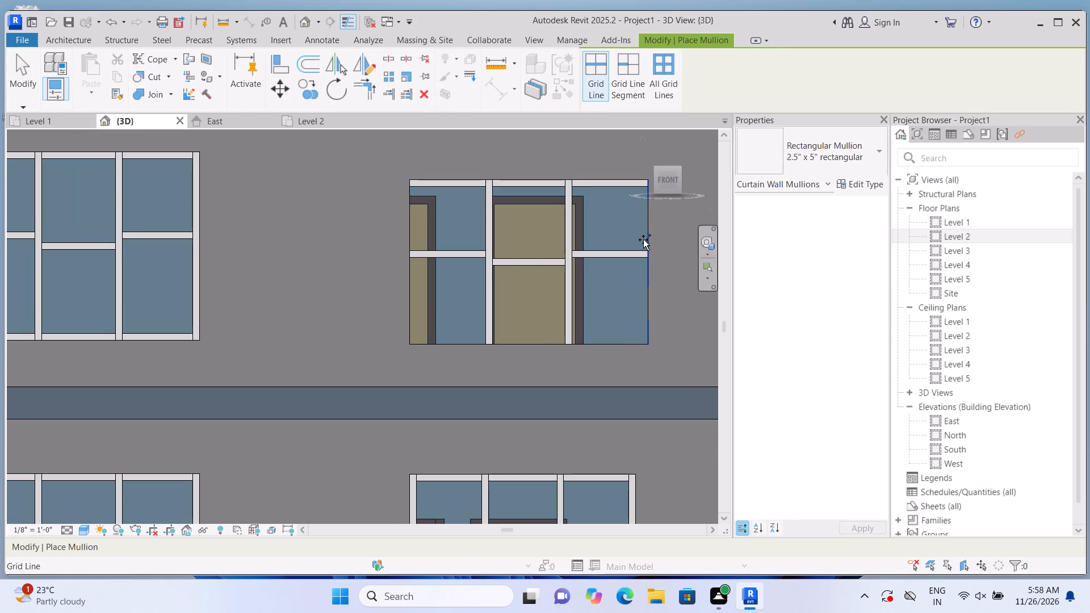
click(644, 240)
click(418, 241)
click(468, 351)
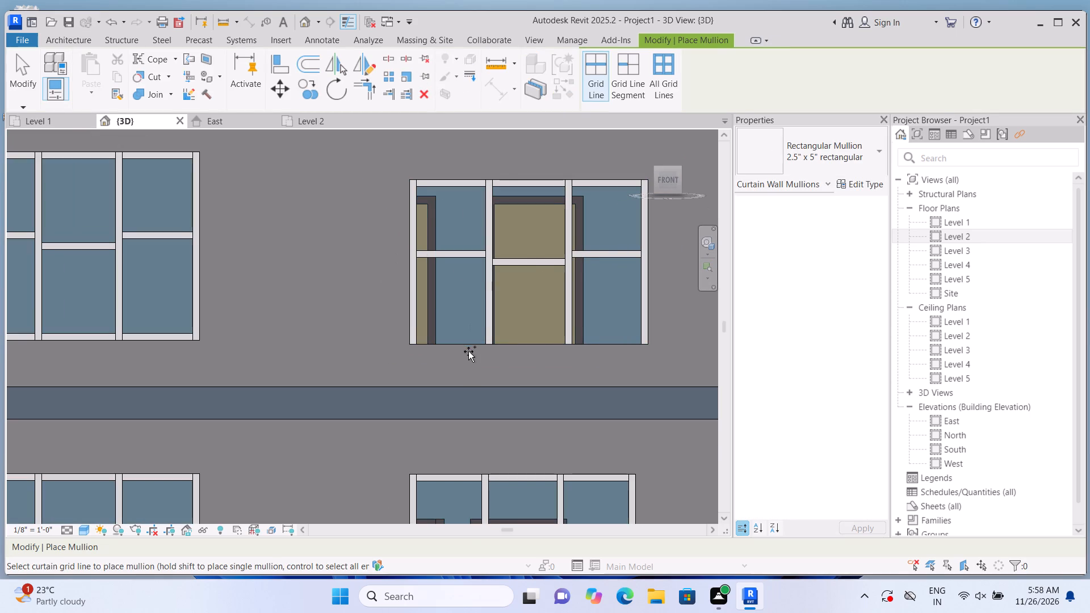
click(455, 337)
scroll(406, 297, down, 2)
key(Escape)
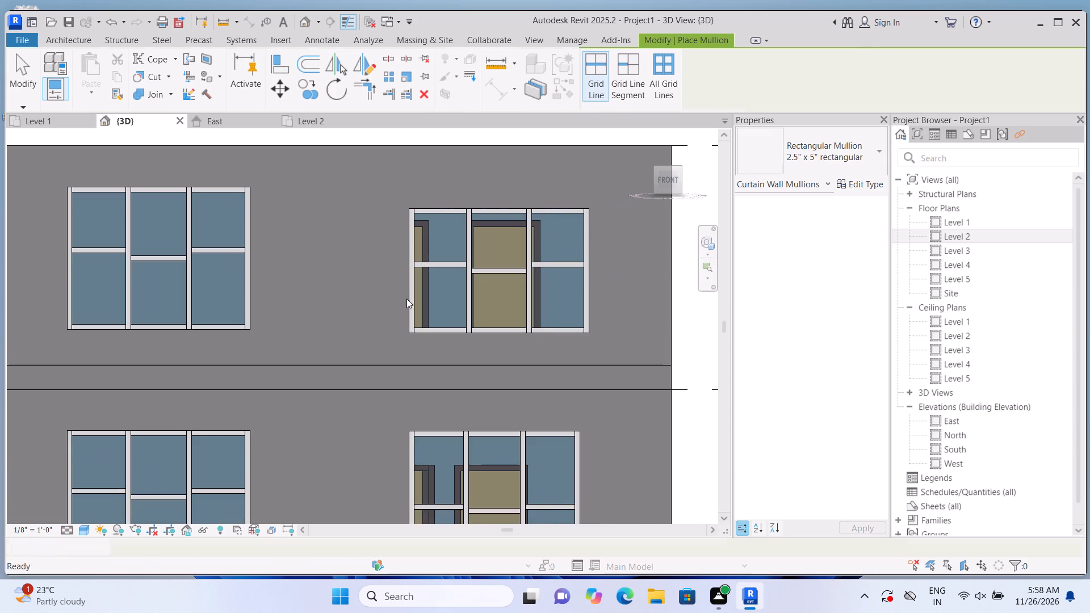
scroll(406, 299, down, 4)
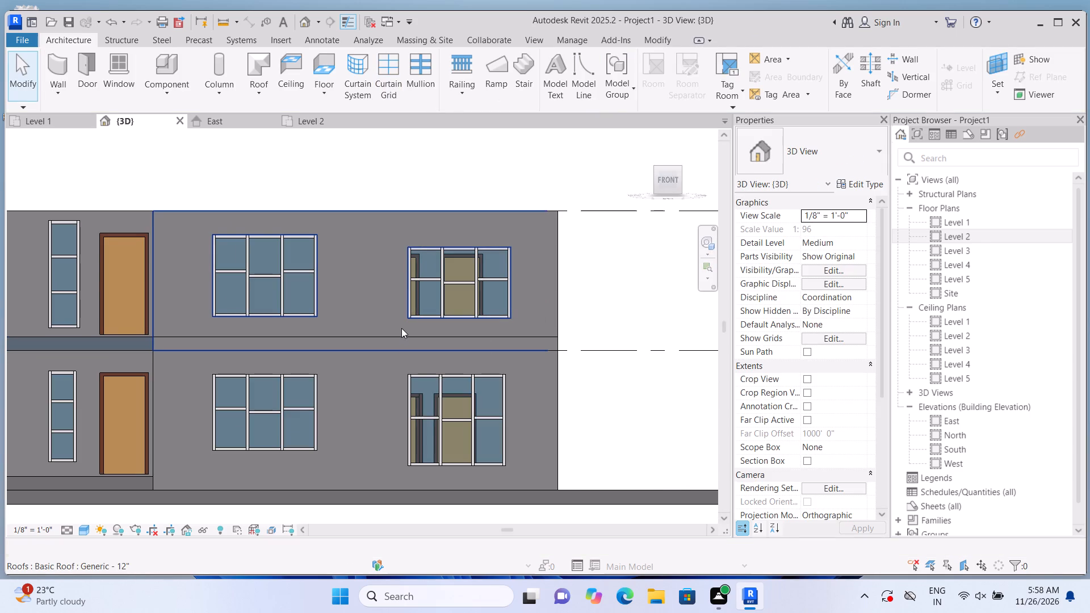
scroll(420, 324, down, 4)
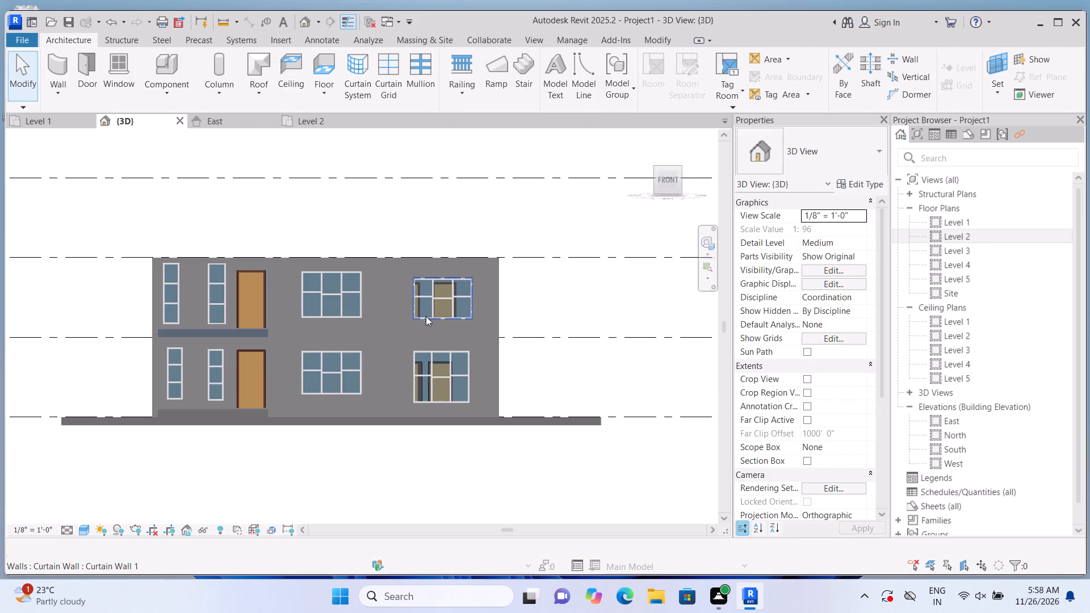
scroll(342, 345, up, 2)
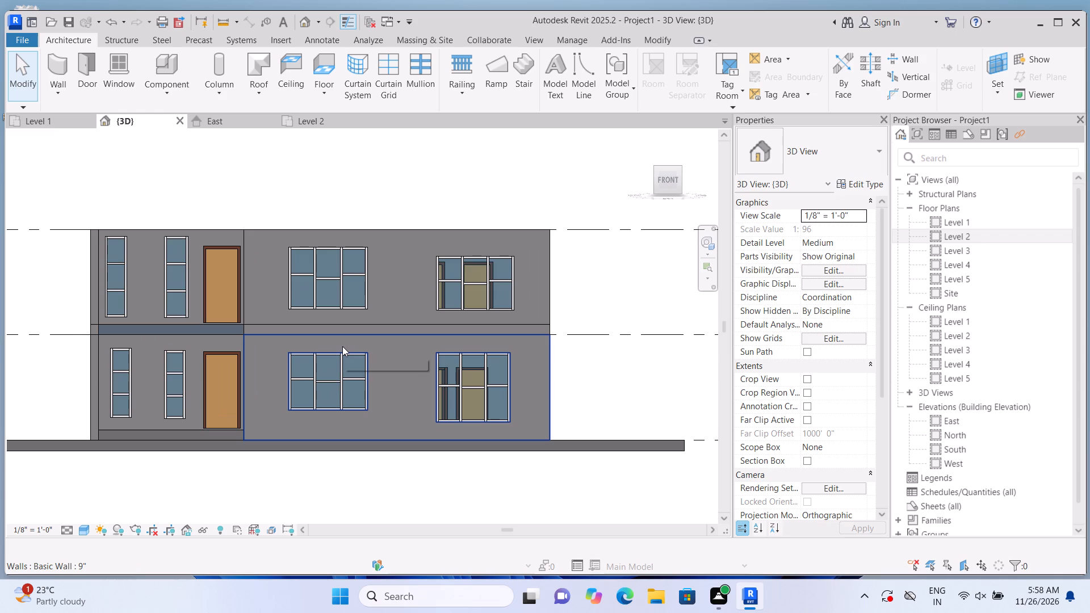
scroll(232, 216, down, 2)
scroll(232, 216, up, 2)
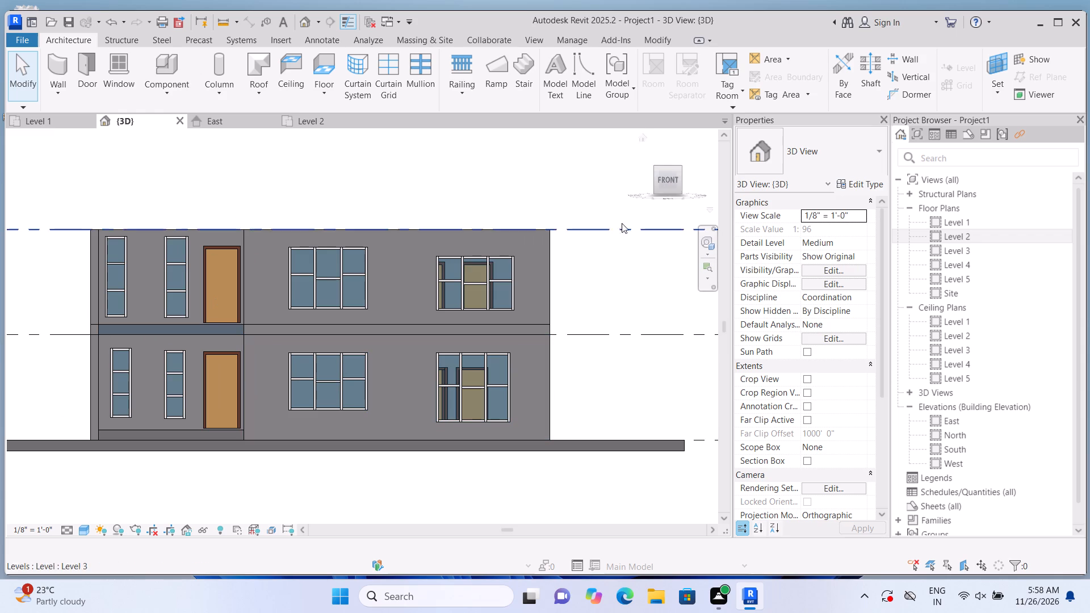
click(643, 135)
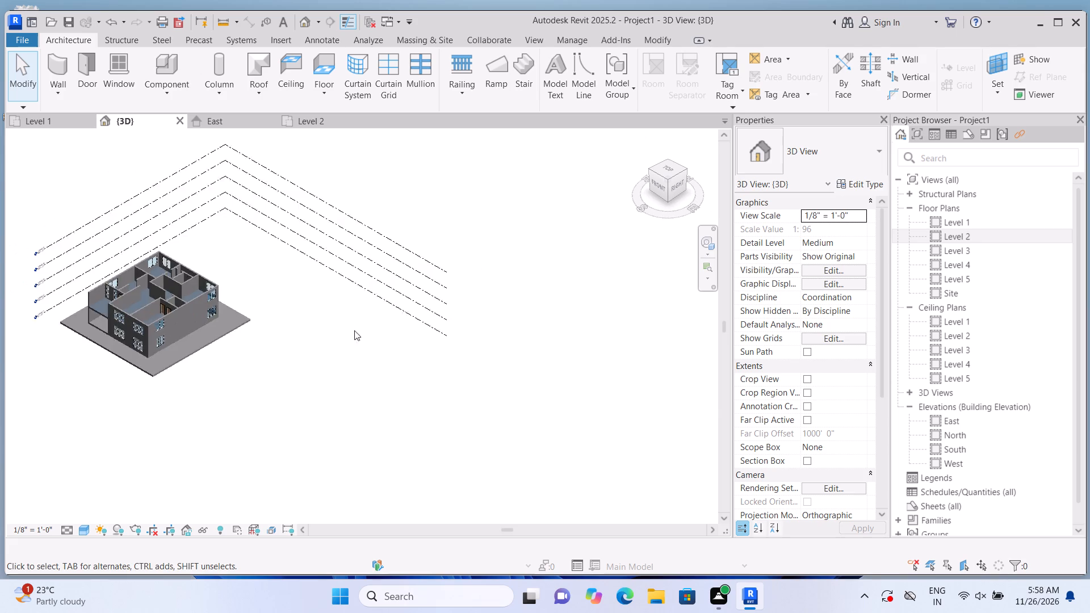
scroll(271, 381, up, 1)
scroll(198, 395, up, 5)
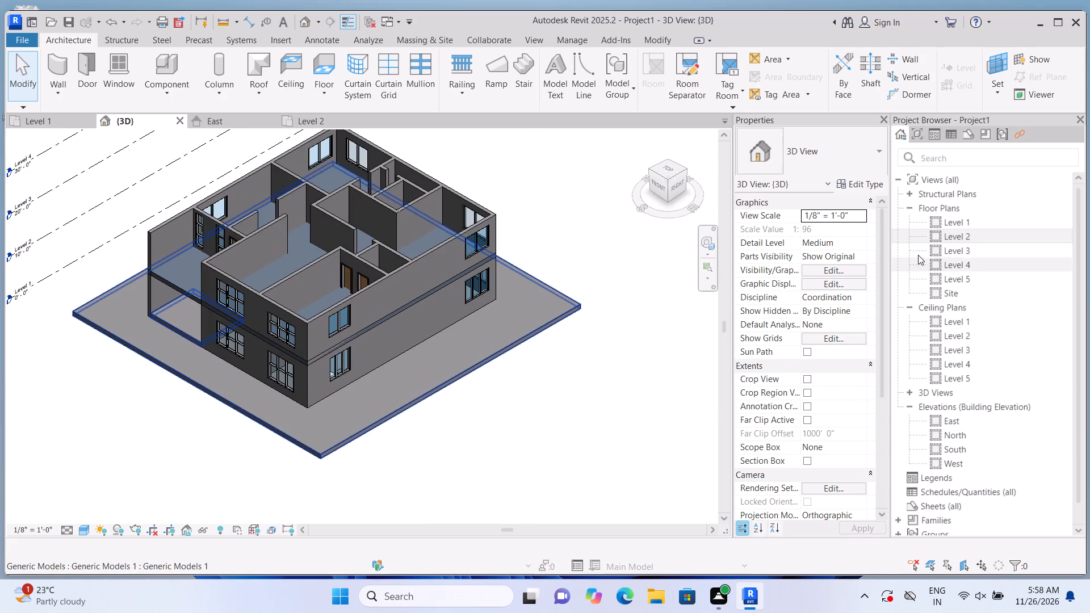
Open the Level 3 floor plan and set its underlay base level to Level 2.
double_click(934, 247)
scroll(604, 333, down, 1)
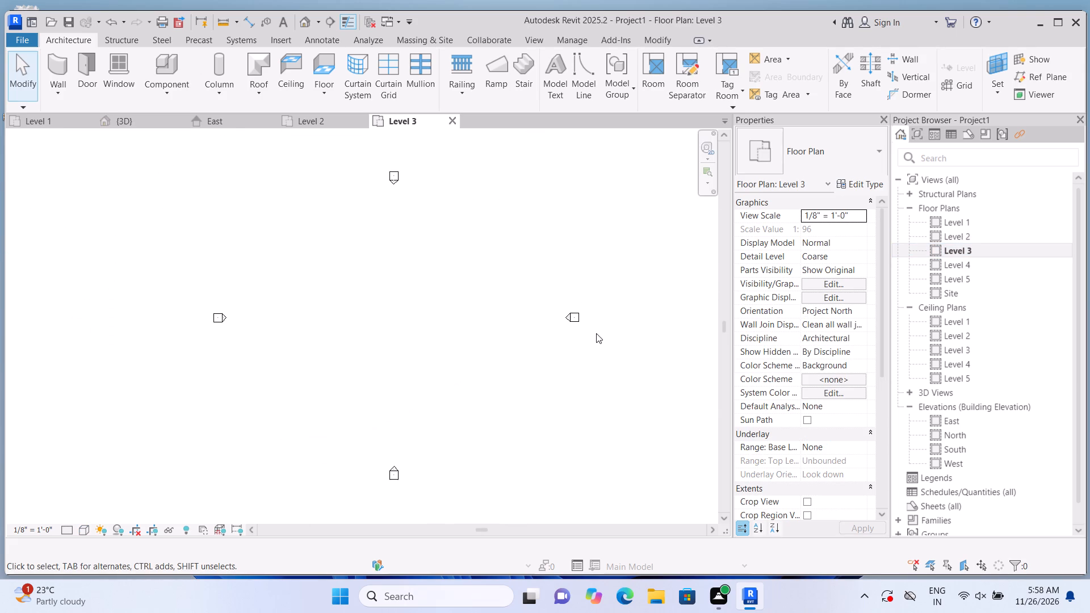
scroll(582, 329, up, 1)
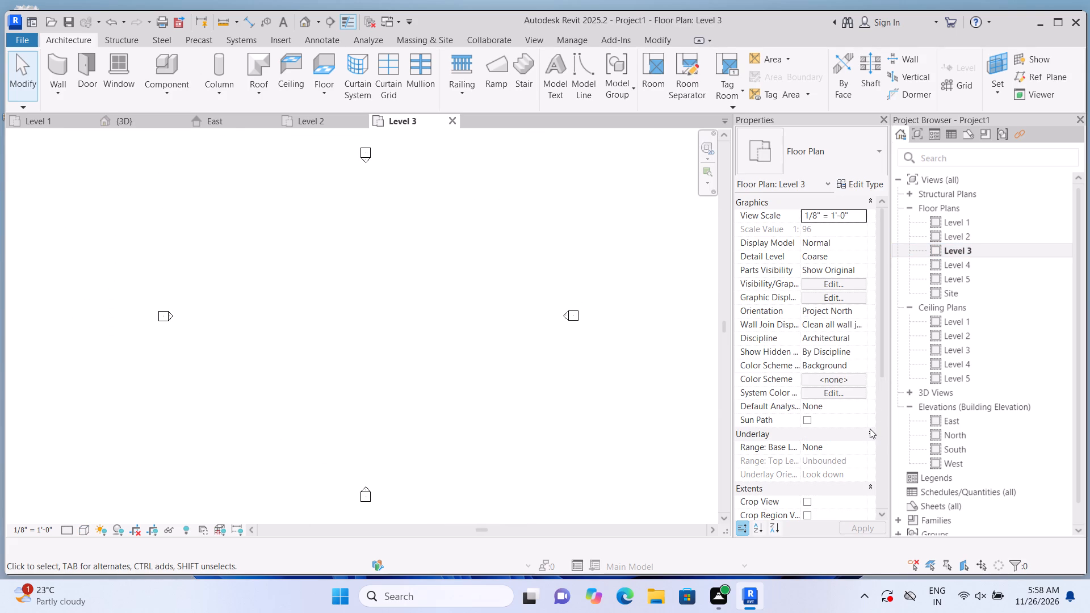
click(870, 429)
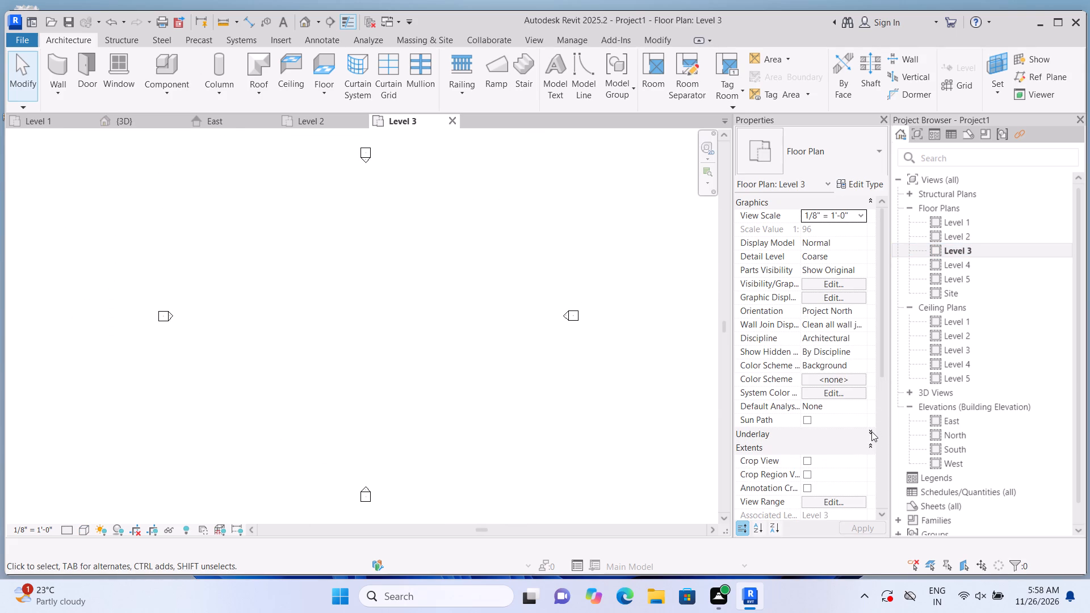
double_click(871, 431)
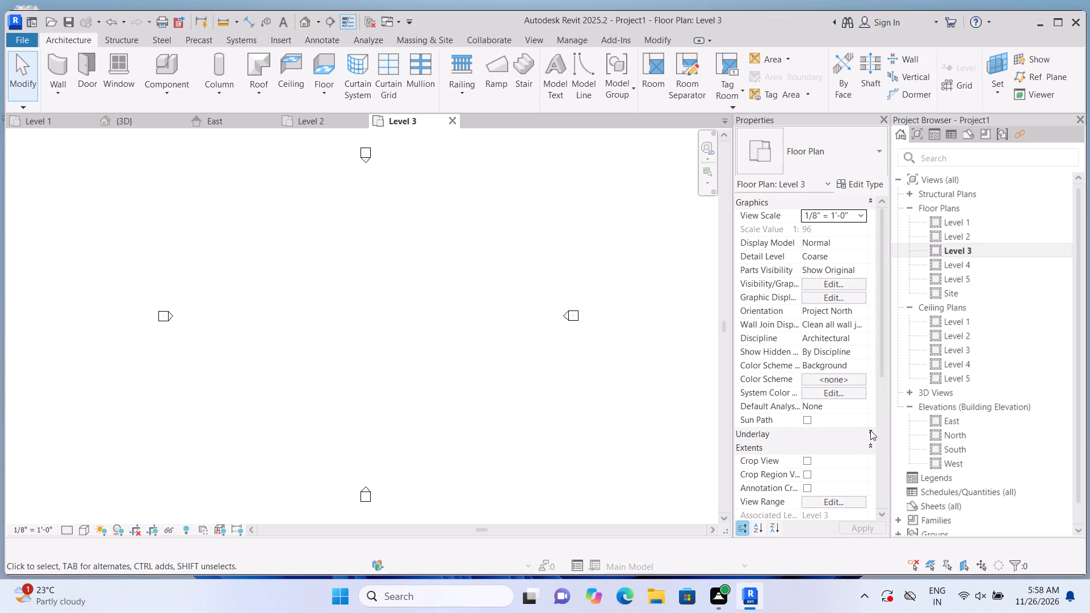
double_click(870, 430)
click(870, 430)
click(856, 442)
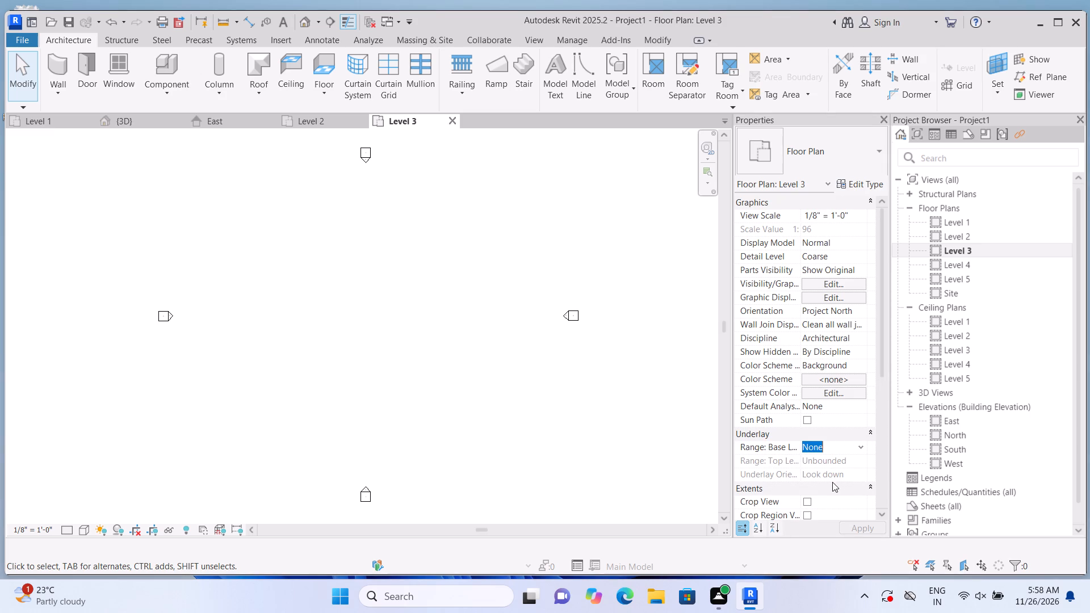
double_click(829, 482)
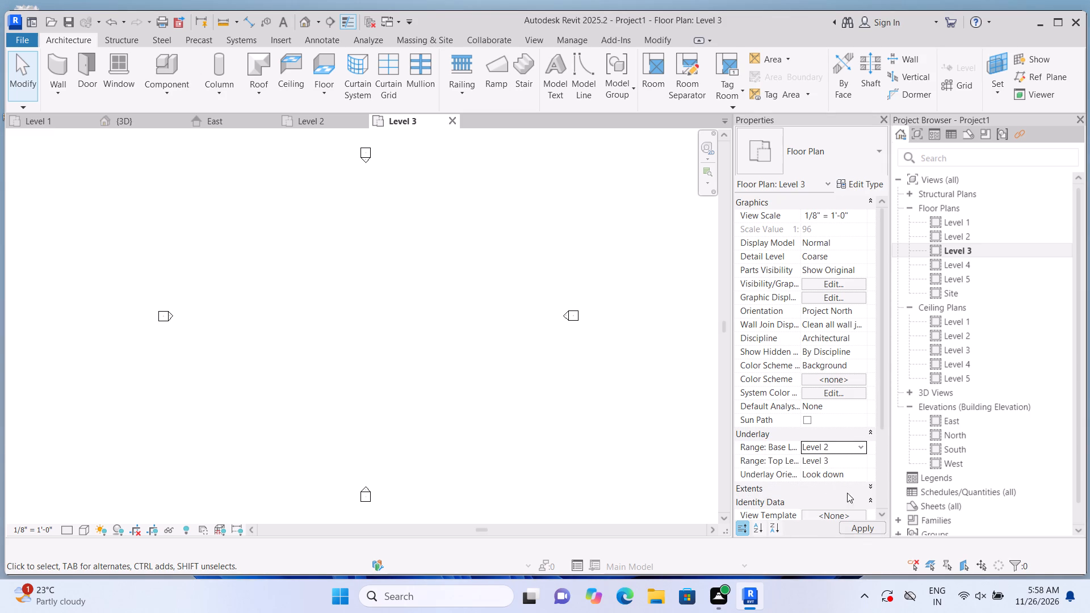
click(861, 524)
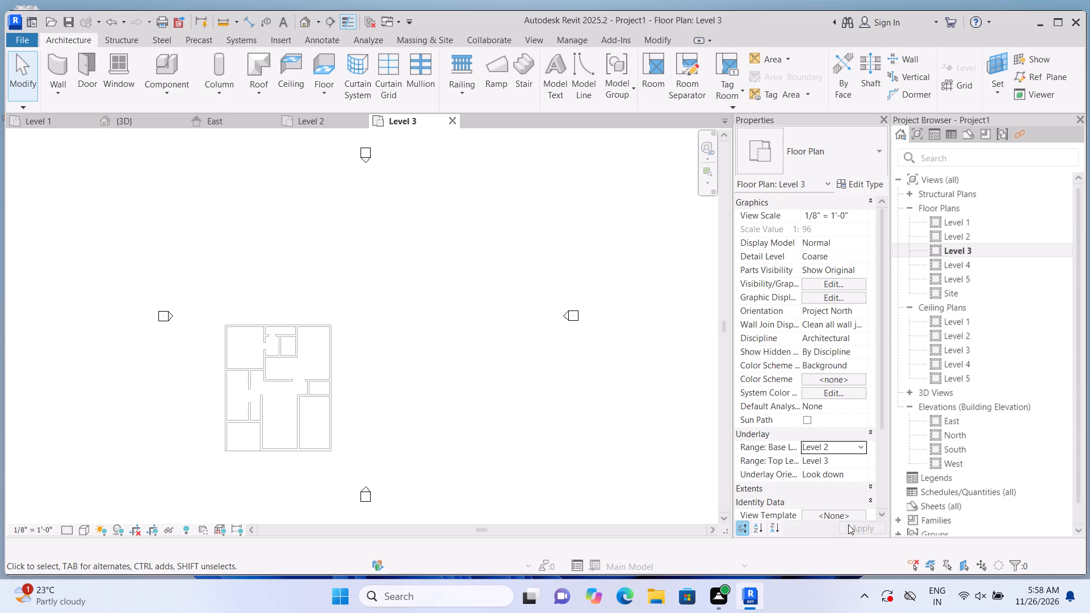
Create a Generic - 12" roof by footprint on Level 3 from a rectangle about 43'-6" wide along the building's outer walls.
scroll(217, 417, up, 7)
scroll(135, 255, down, 1)
click(256, 93)
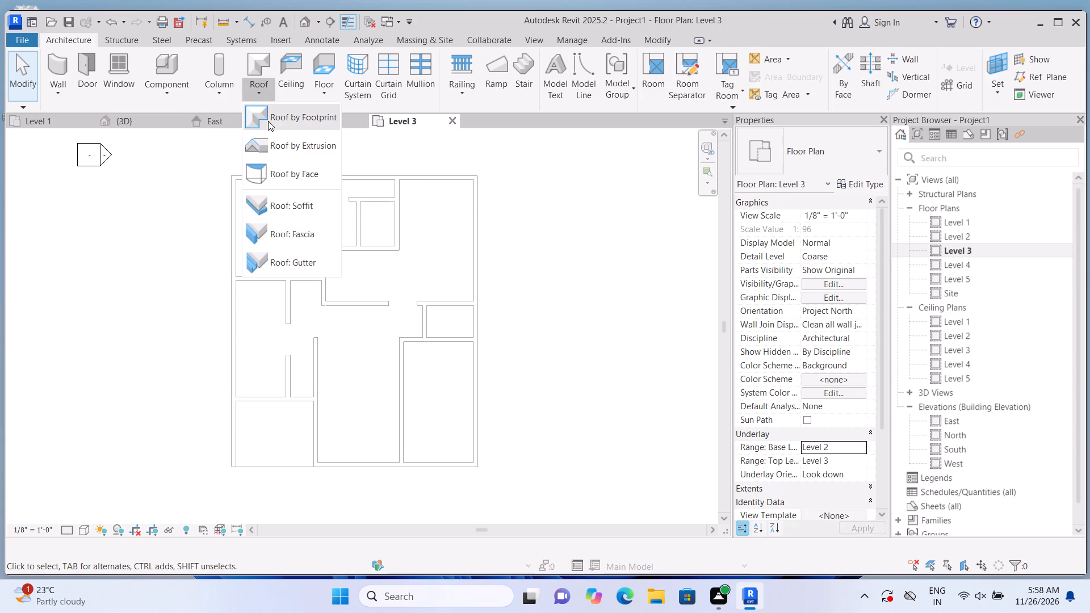
click(269, 121)
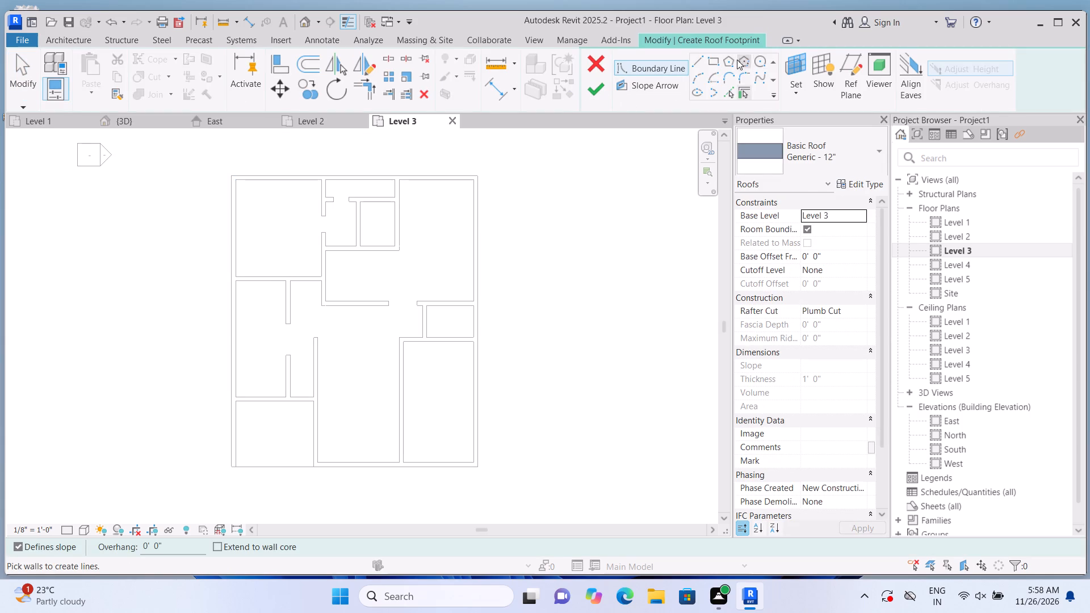
click(712, 59)
scroll(224, 203, up, 3)
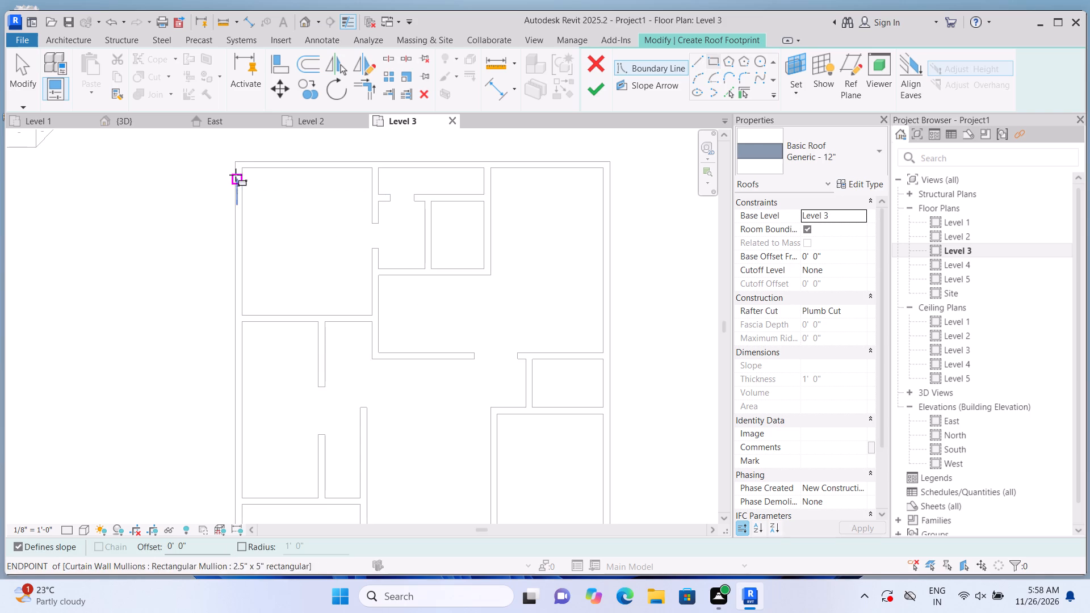
click(233, 161)
scroll(291, 234, down, 4)
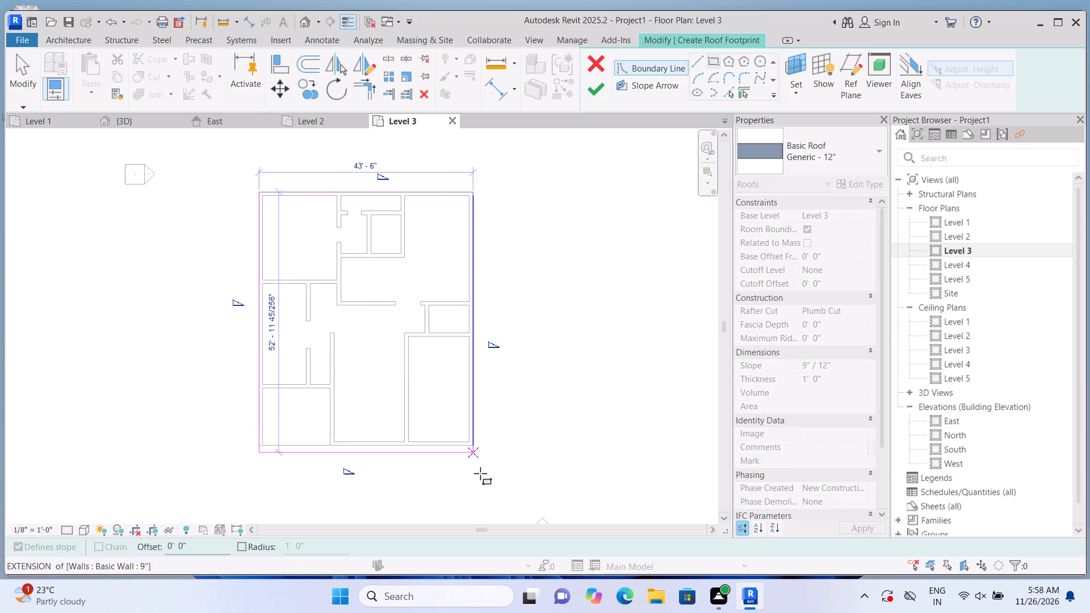
click(475, 448)
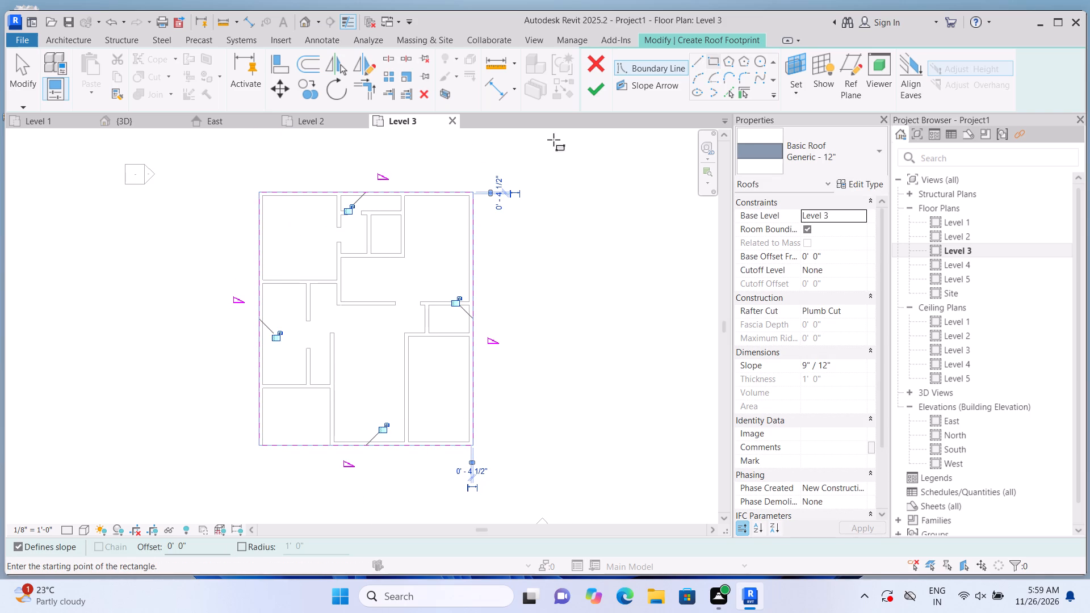
click(598, 75)
double_click(648, 217)
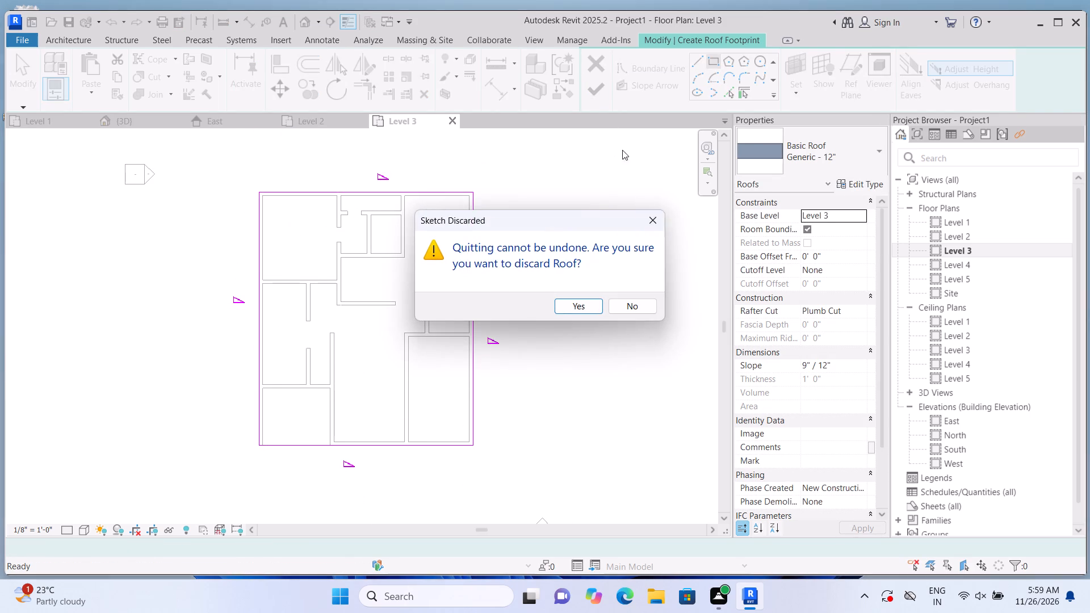
click(600, 95)
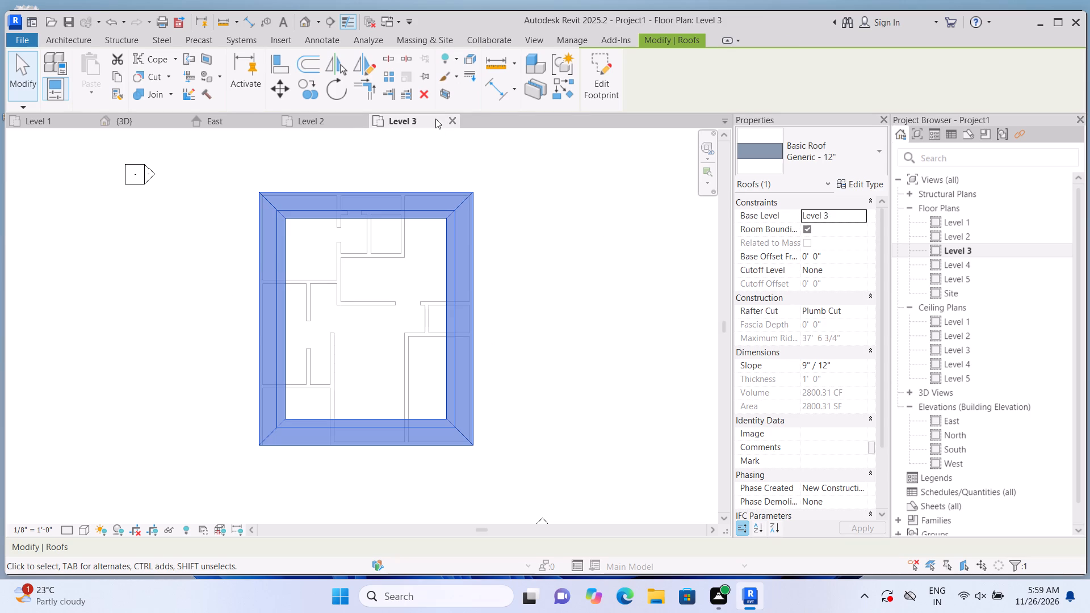
In the 3D view, set the roof's slope to 0" / 12" to make it flat.
click(301, 27)
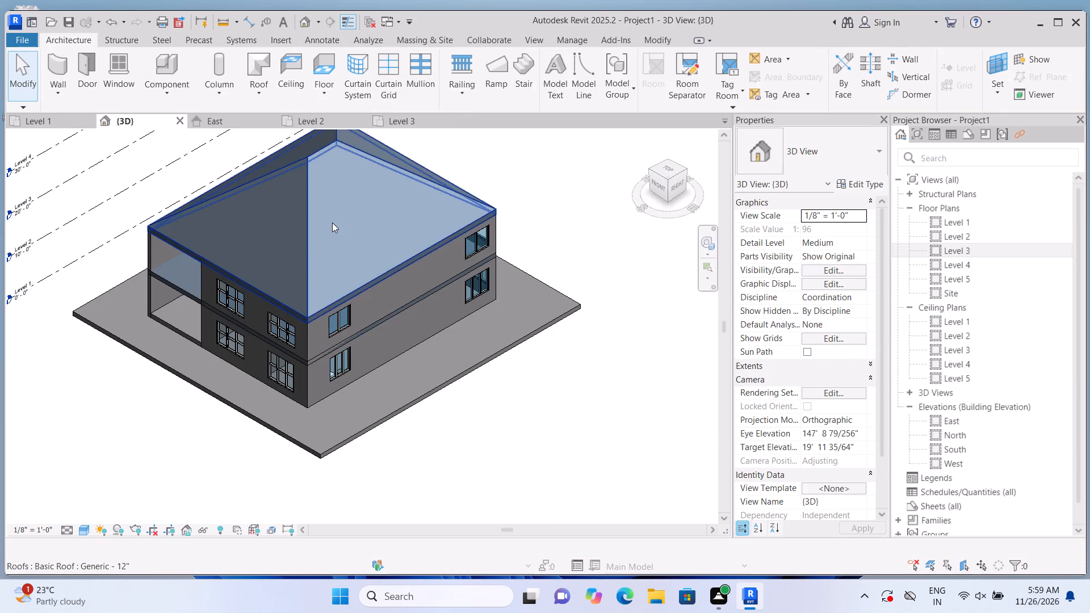
click(332, 222)
click(836, 363)
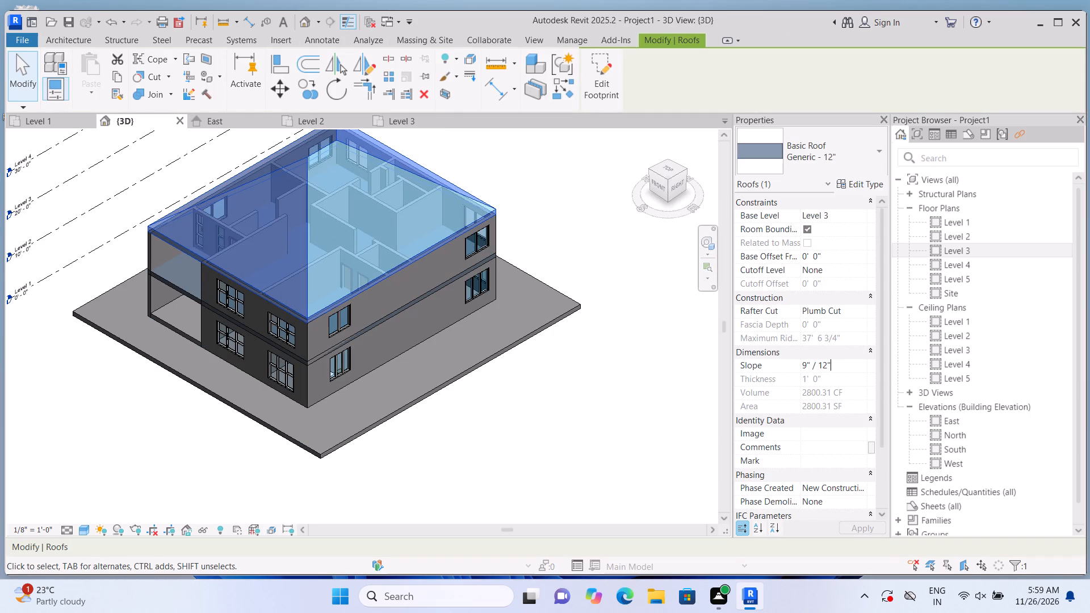
key(BackSpace)
key(BackSpace)
key(BackSpace)
key(BackSpace)
key(BackSpace)
key(BackSpace)
key(BackSpace)
key(BackSpace)
key(BackSpace)
key(BackSpace)
key(BackSpace)
key(BackSpace)
key(BackSpace)
key(0)
key(Return)
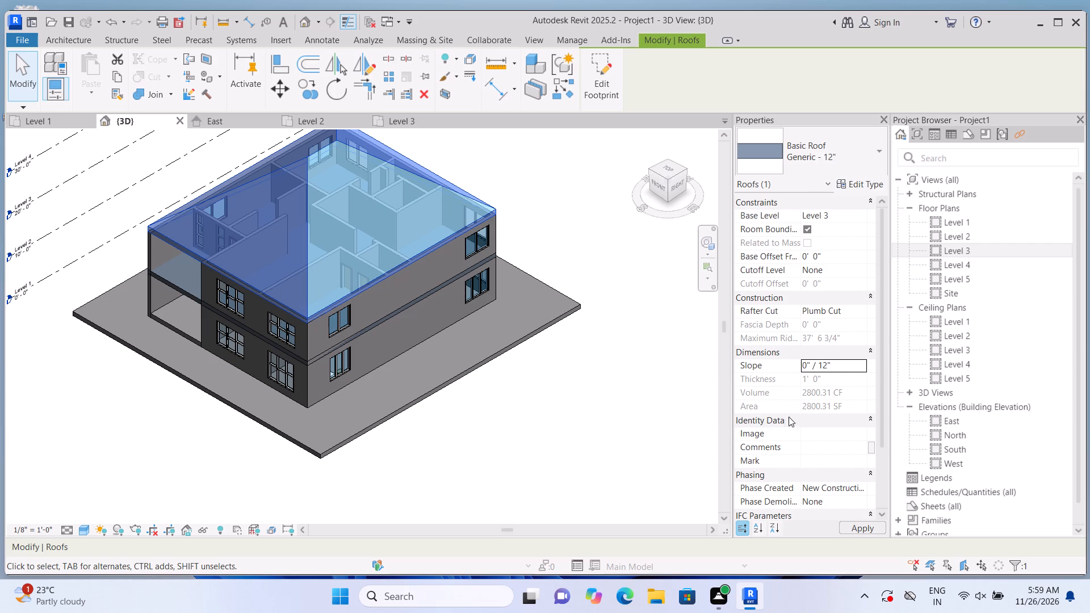
scroll(796, 405, down, 1)
scroll(632, 431, down, 2)
click(559, 454)
Examine the building with its flat roof from the front and in the home isometric view.
scroll(575, 452, up, 1)
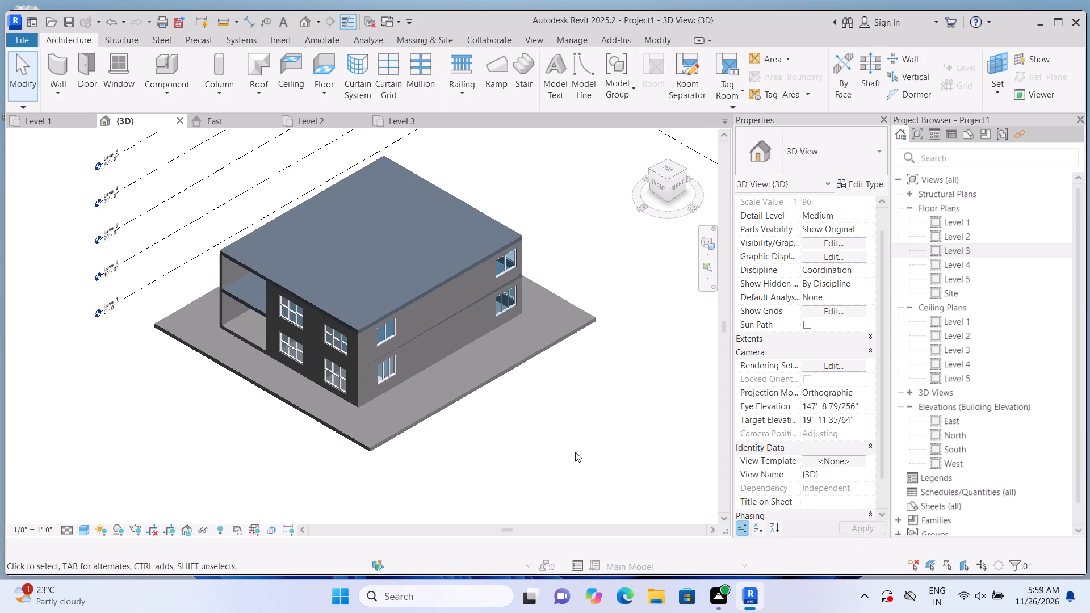
scroll(575, 452, up, 1)
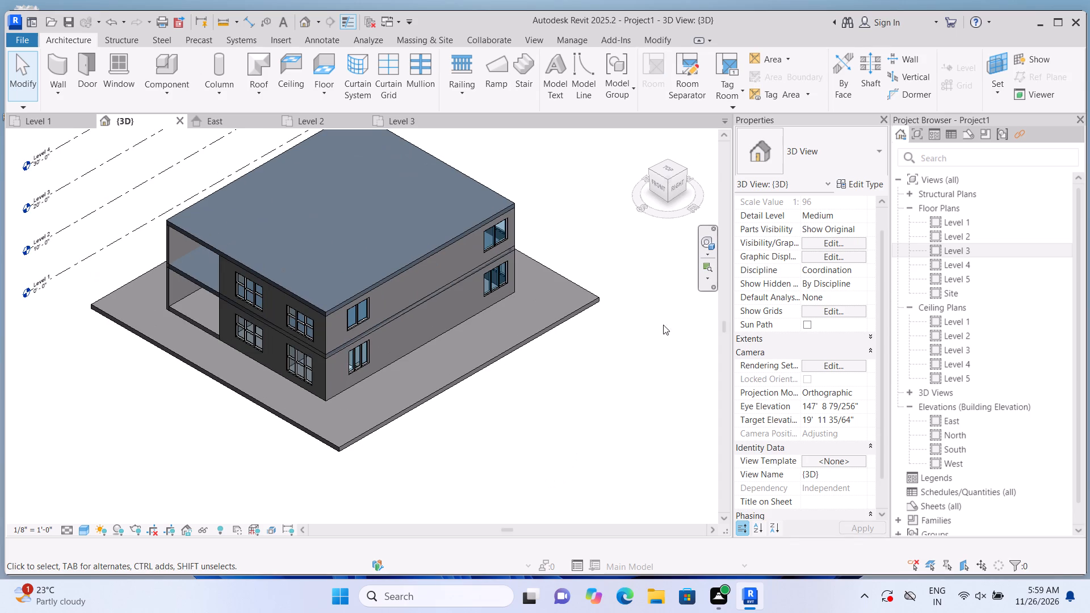
click(660, 184)
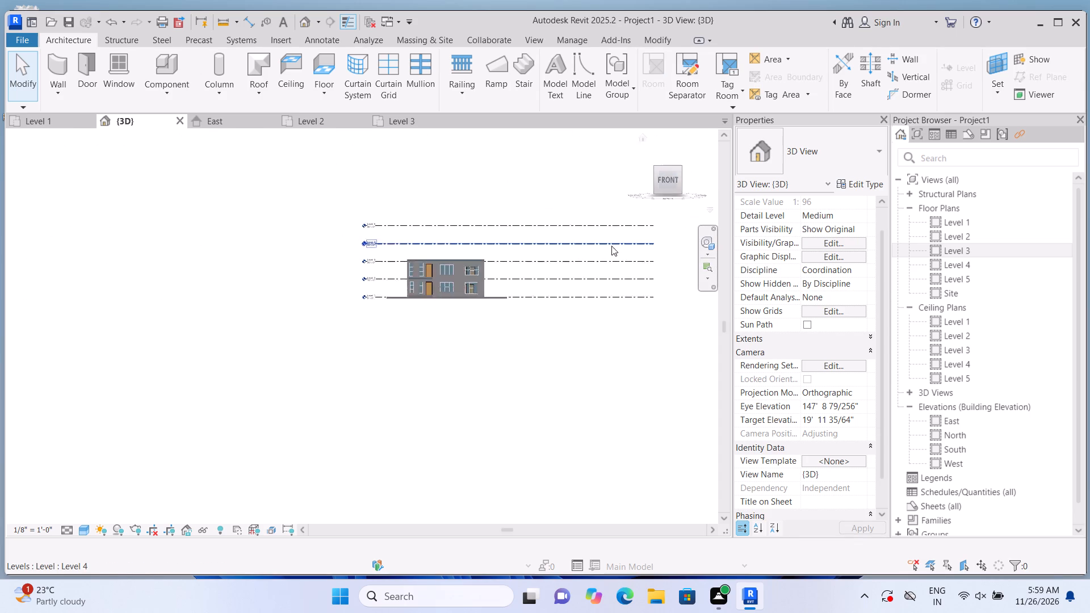
scroll(255, 389, up, 9)
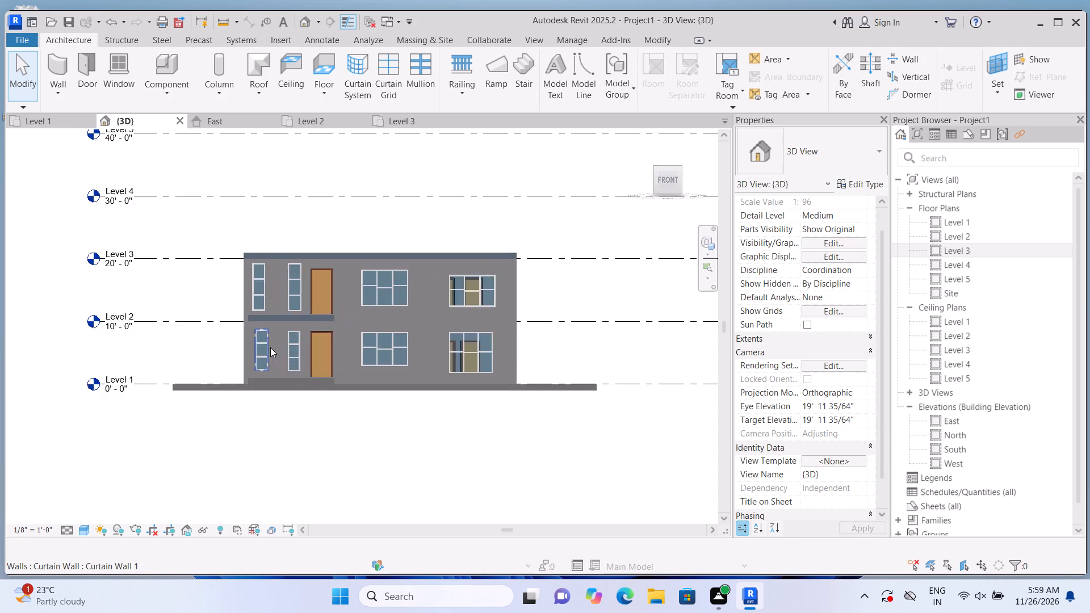
scroll(270, 347, up, 2)
click(640, 138)
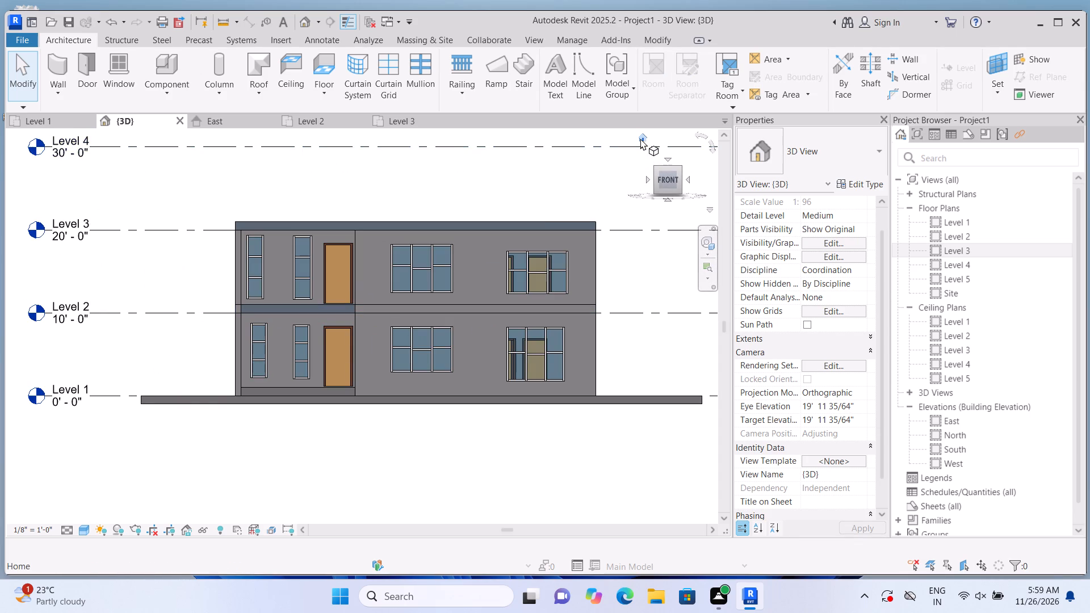
scroll(292, 434, up, 4)
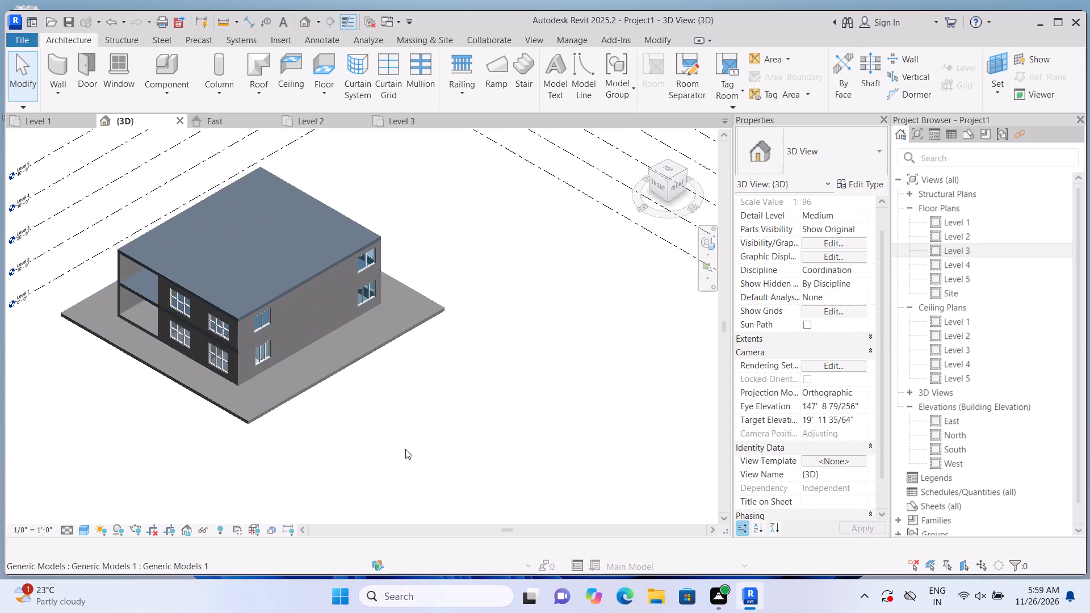
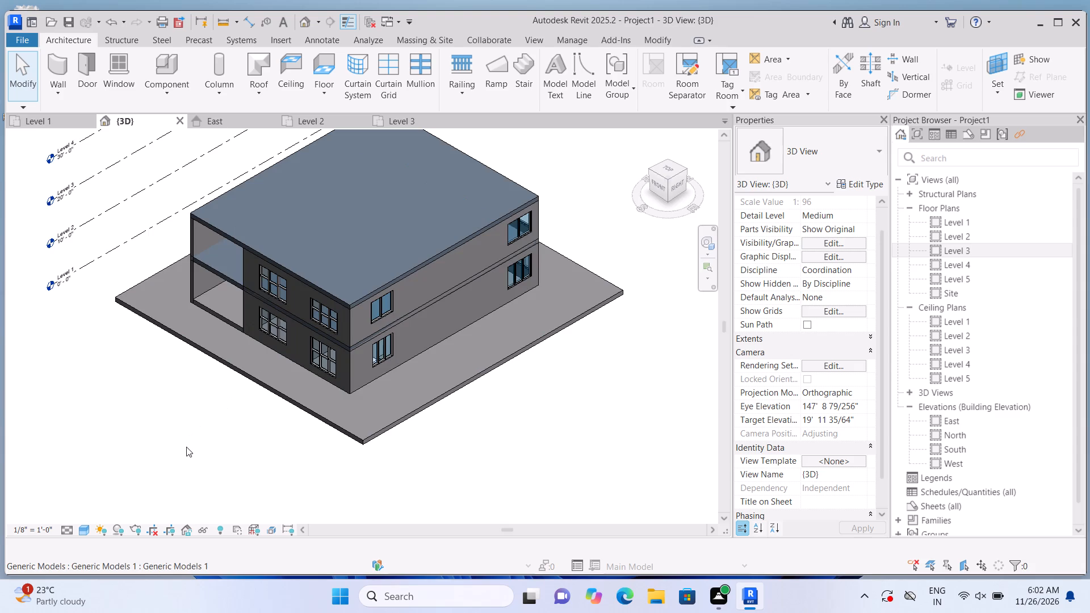
Start an in-place component of the Generic Models category, keeping the default name, for the ground-floor opening at the building's front.
middle_drag(185, 446, 205, 367)
shift+middle_click(205, 367)
middle_drag(276, 459, 244, 458)
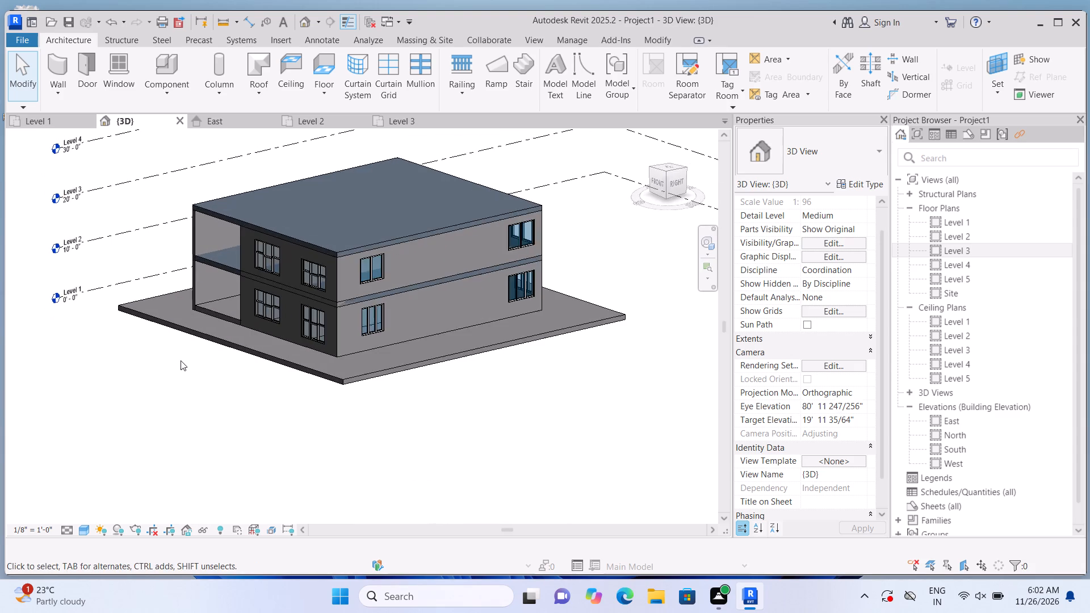
scroll(175, 337, up, 4)
middle_drag(210, 320, 208, 441)
scroll(272, 457, up, 5)
middle_drag(258, 445, 255, 383)
scroll(251, 378, up, 2)
middle_drag(229, 362, 283, 372)
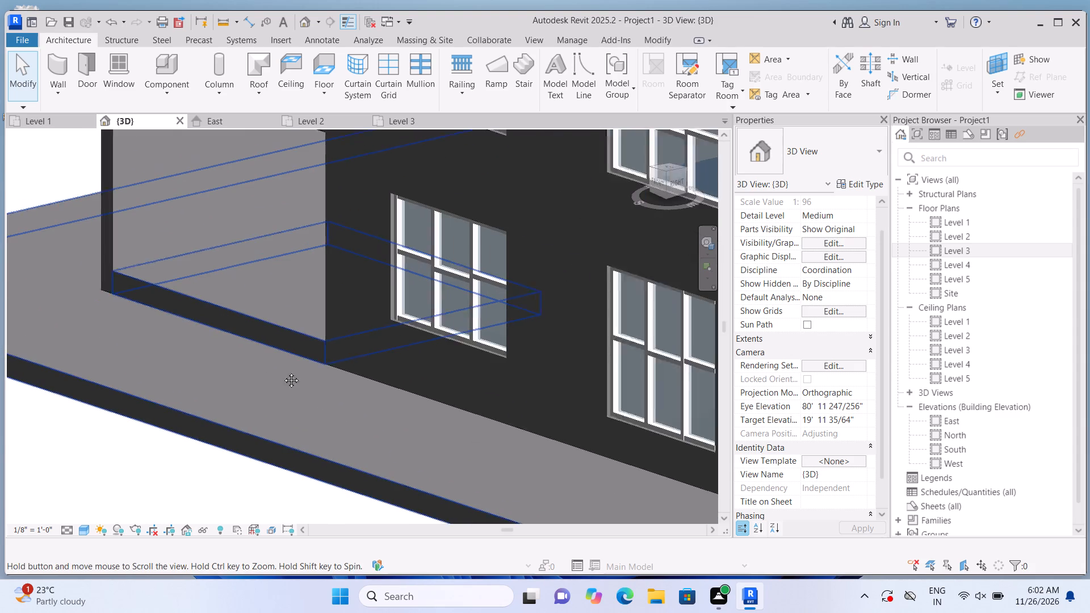
middle_drag(283, 372, 311, 381)
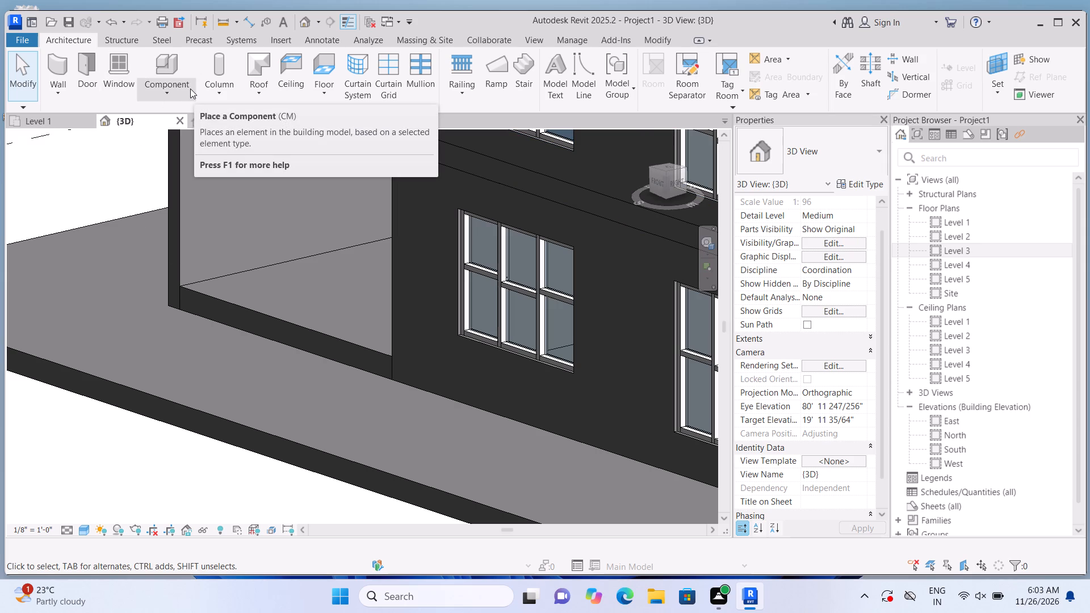
click(173, 93)
click(206, 152)
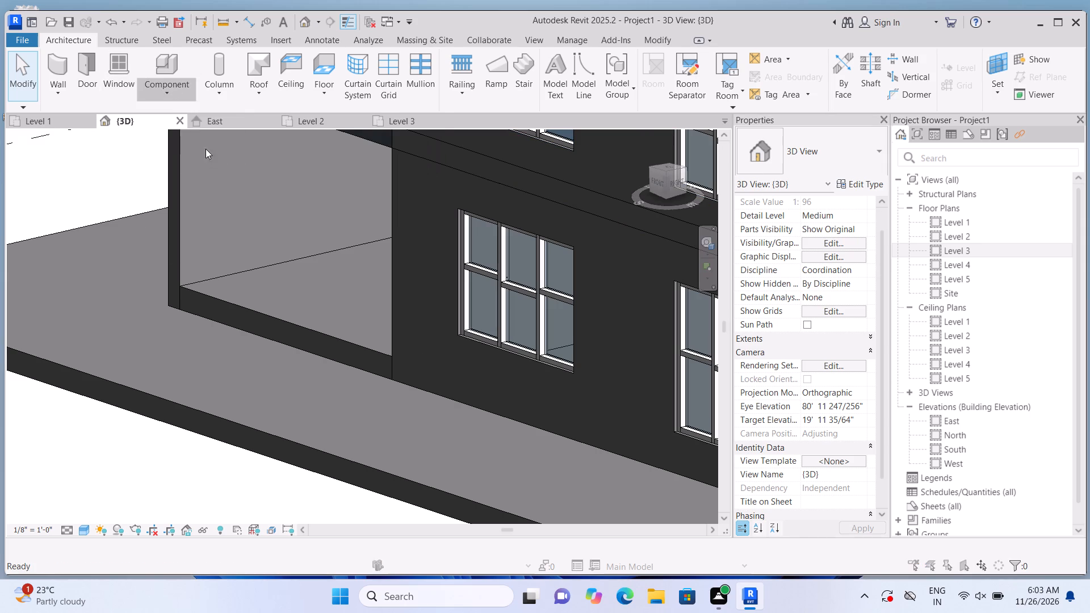
scroll(555, 228, down, 6)
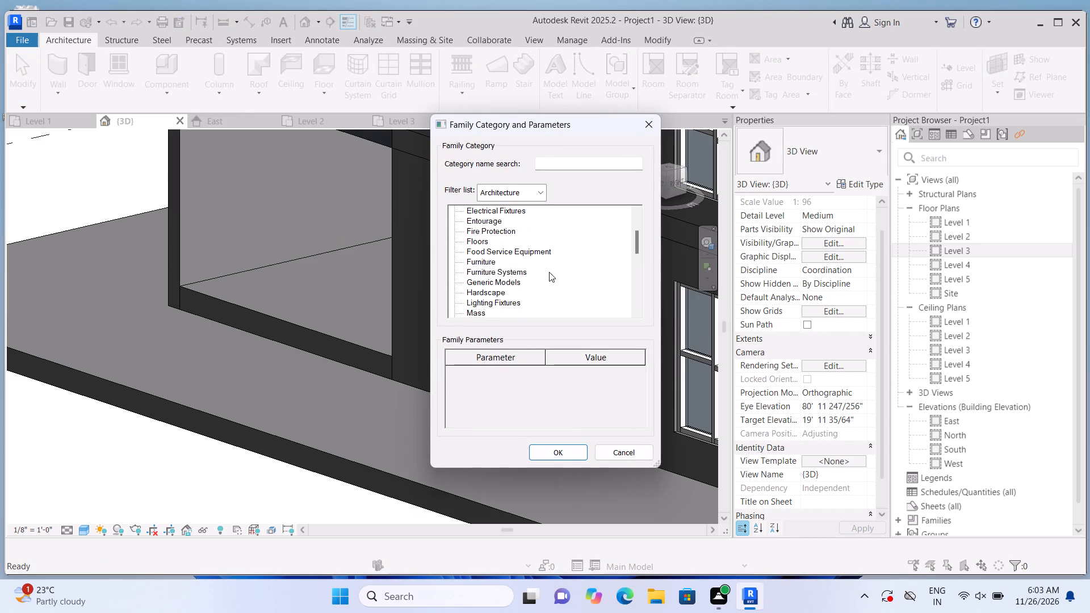
click(508, 279)
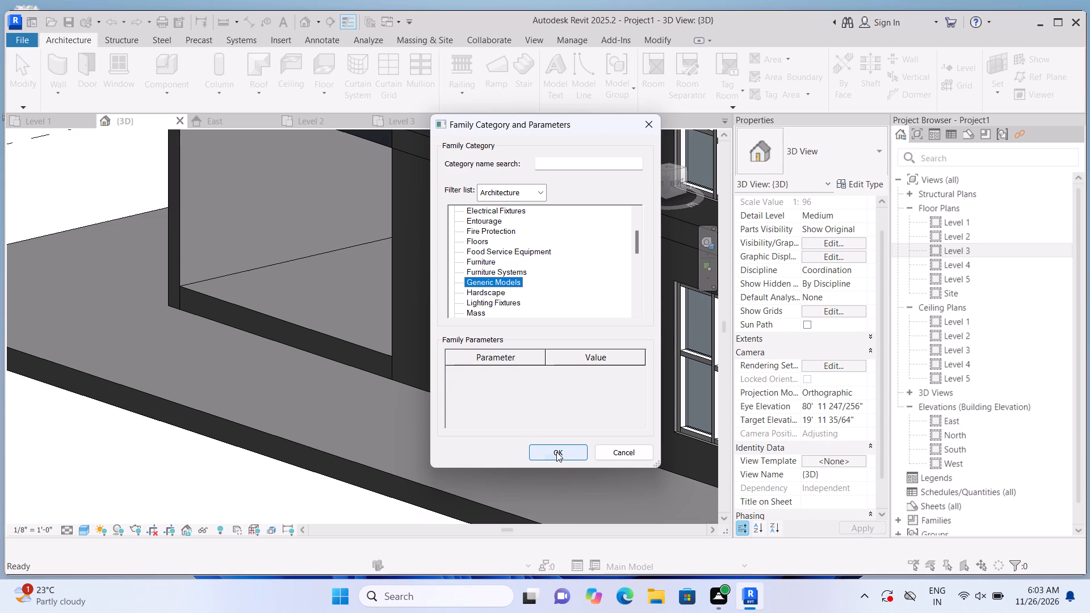
click(556, 452)
click(565, 317)
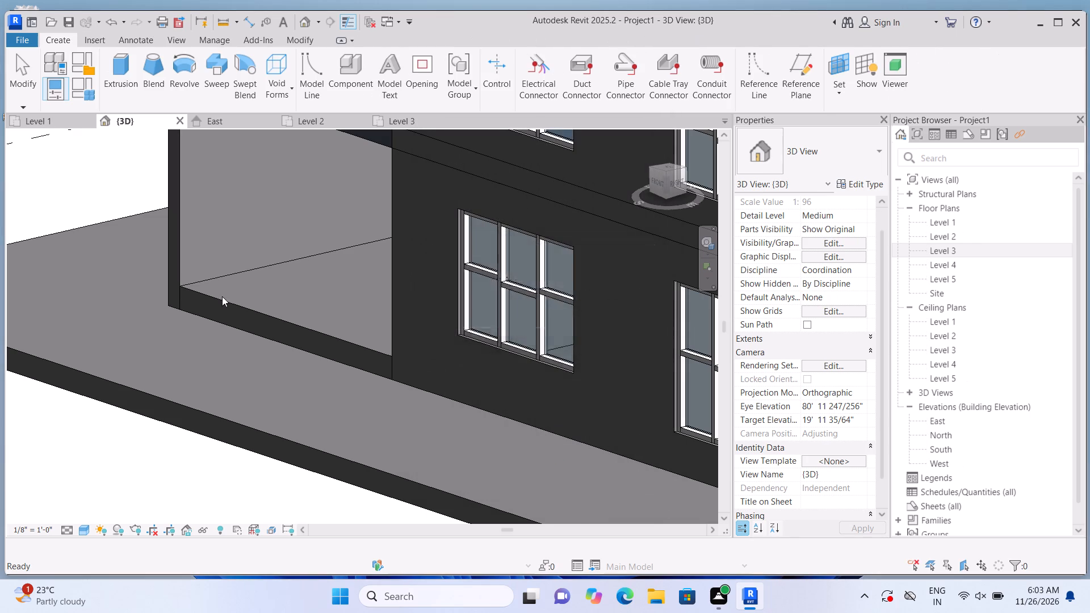
Extrude a rectangle 1' 0" deep from the slab's front edge, spanning the full width of the ground-floor opening between the walls.
click(128, 68)
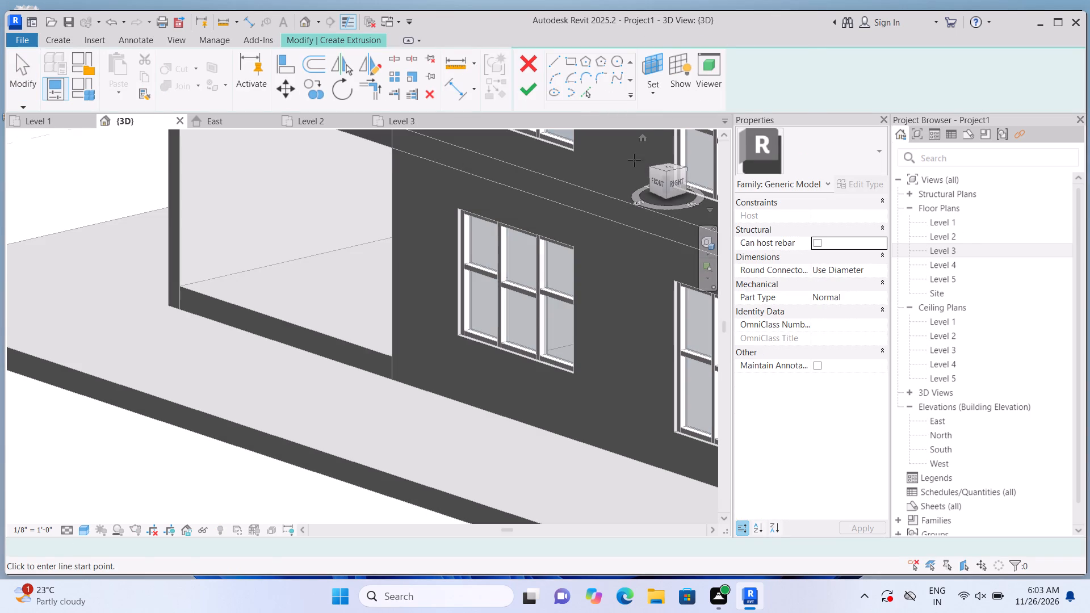
click(731, 93)
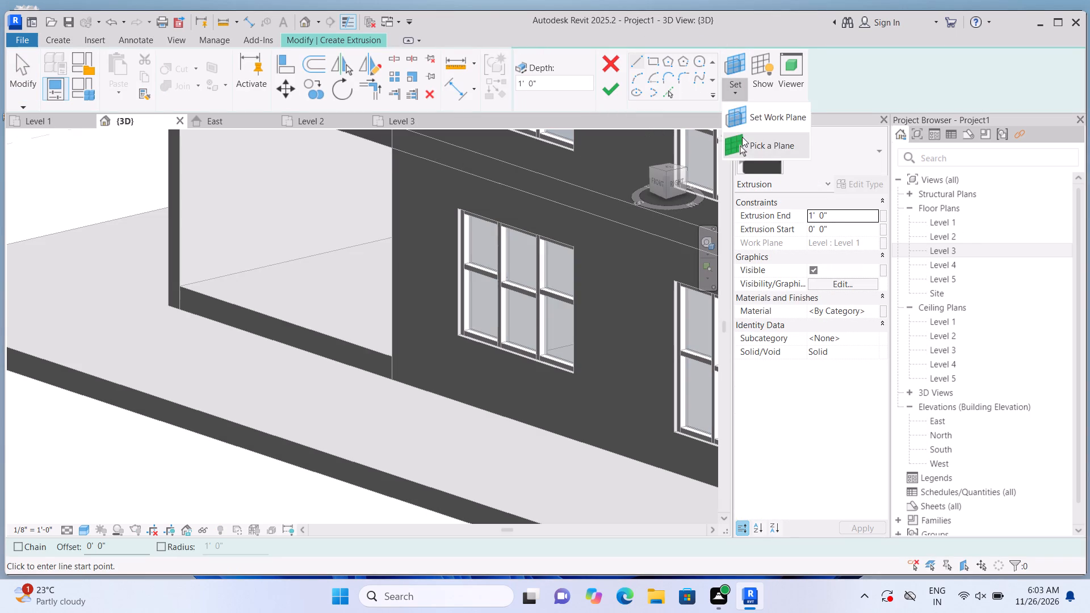
click(743, 137)
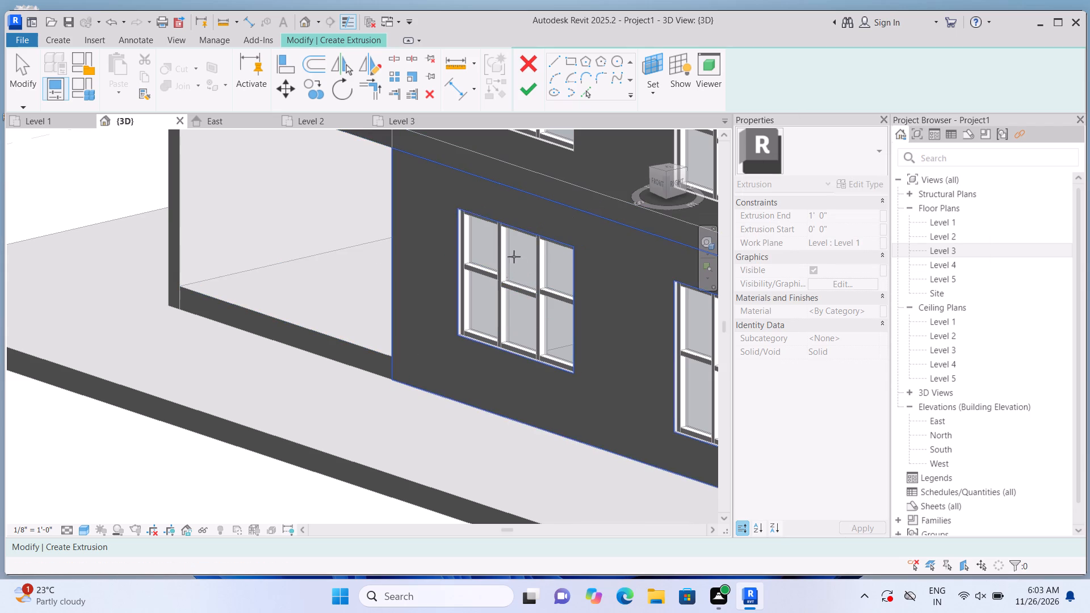
scroll(357, 350, up, 3)
click(345, 364)
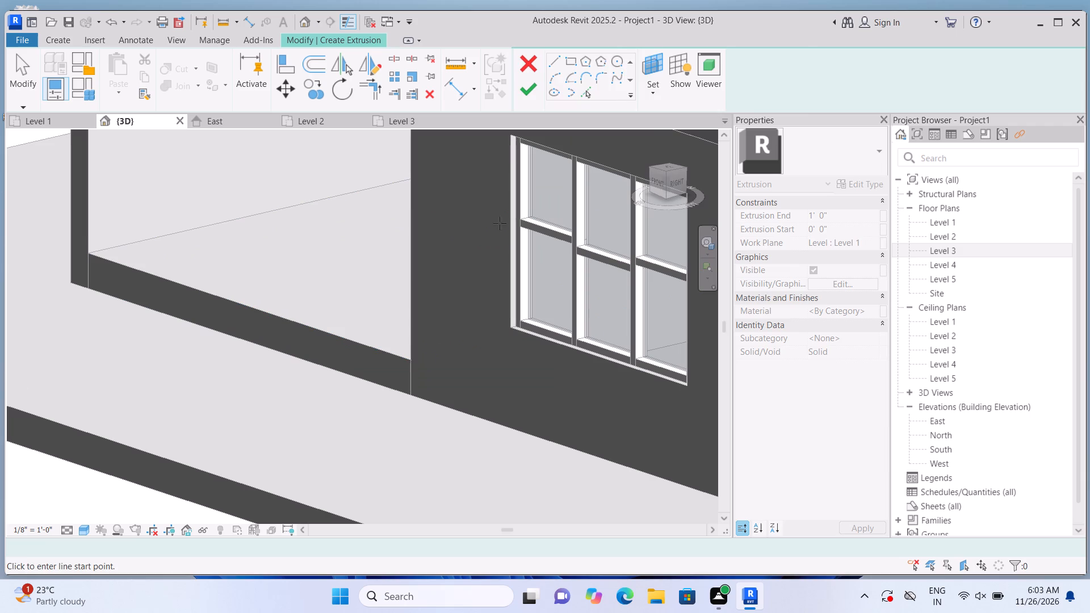
click(653, 53)
scroll(160, 272, up, 1)
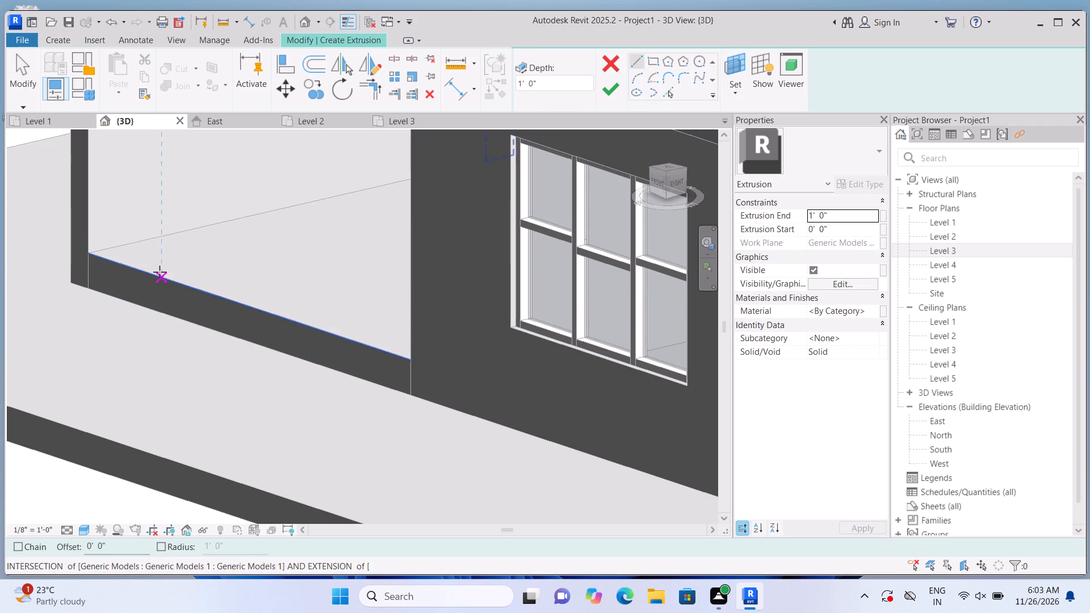
scroll(75, 282, up, 1)
middle_drag(90, 287, 107, 288)
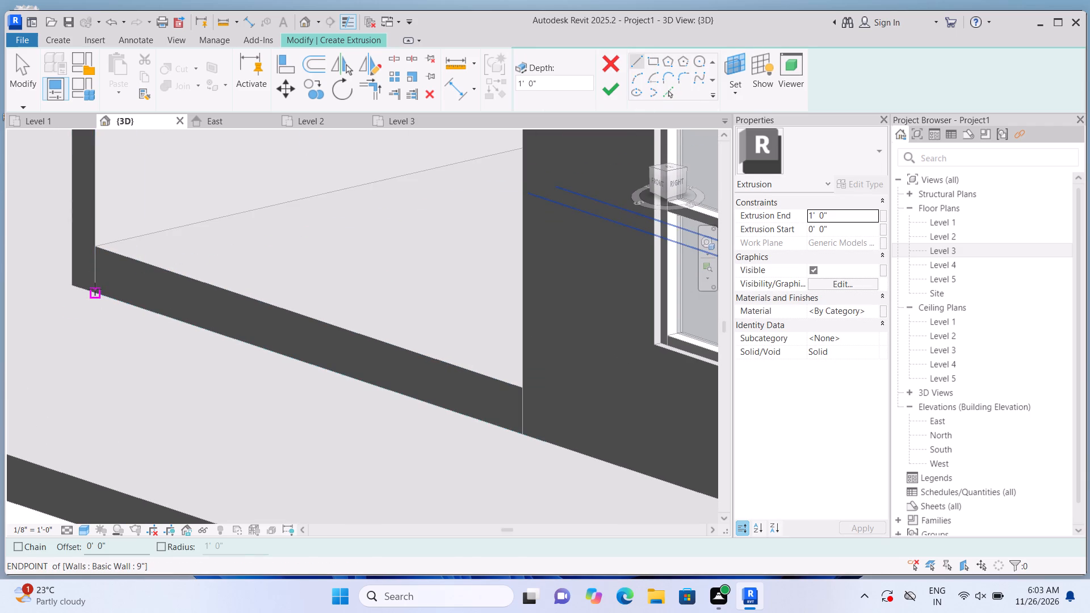
click(94, 289)
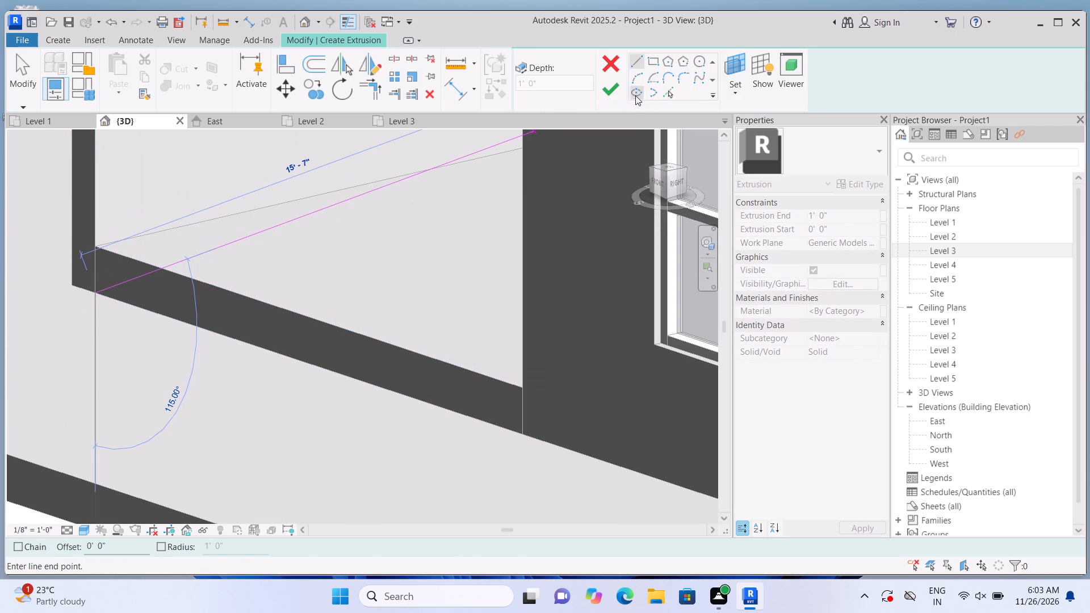
click(647, 67)
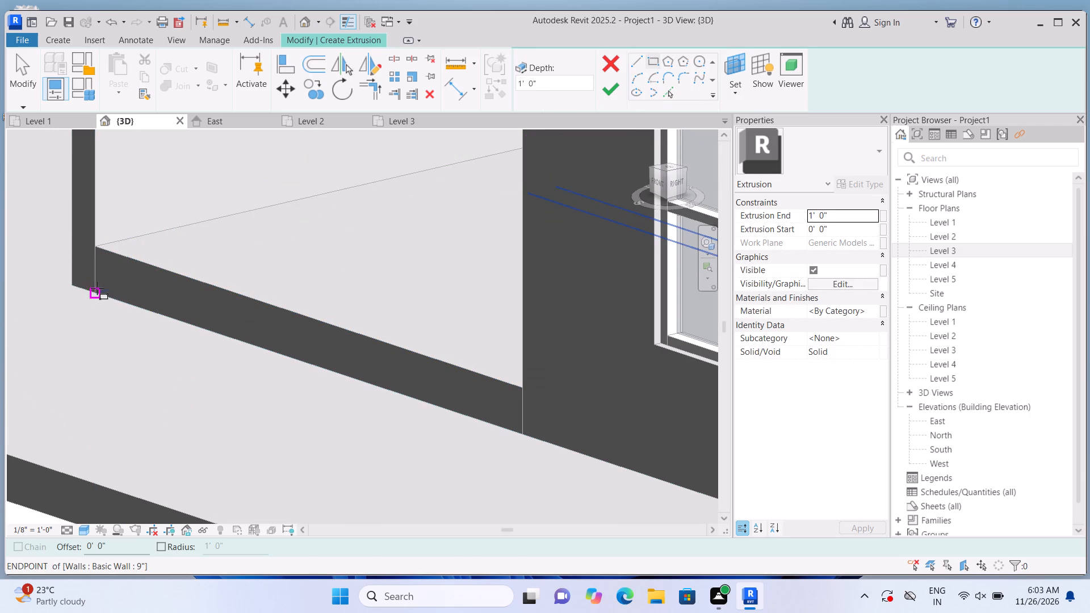
click(97, 288)
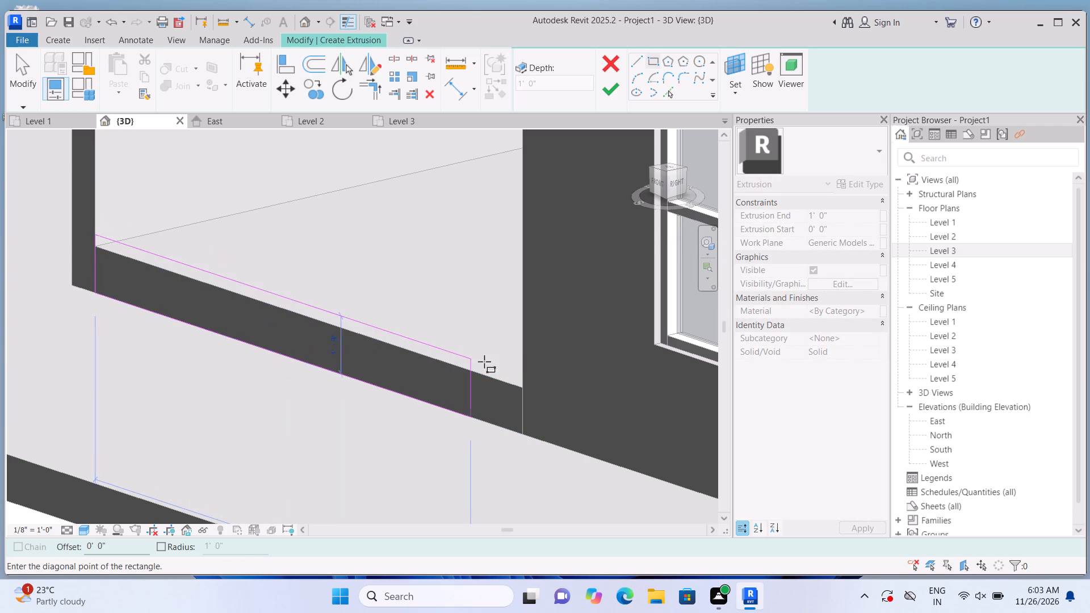
click(520, 383)
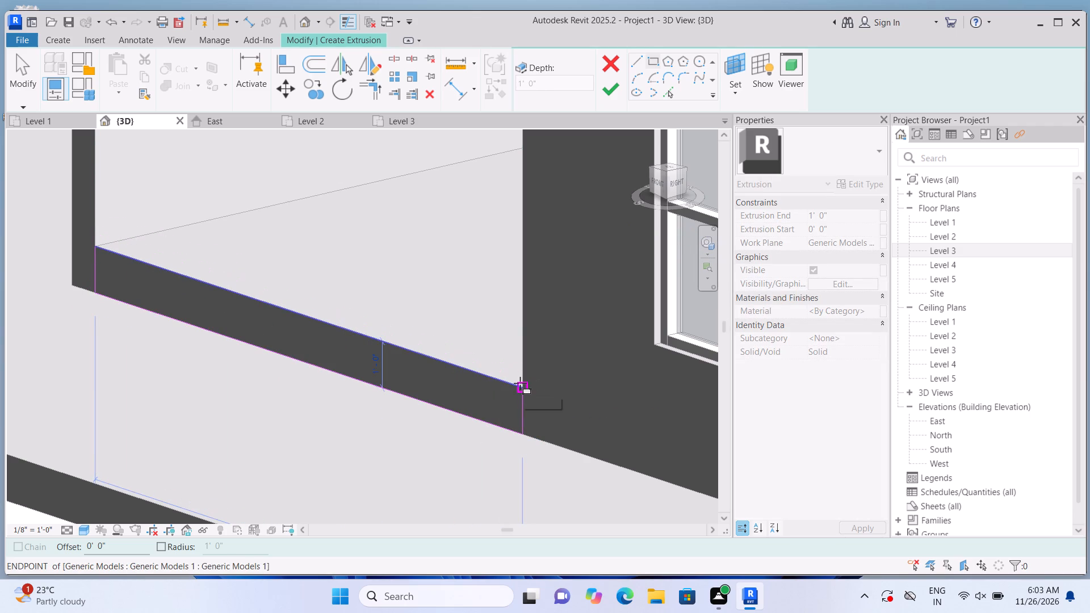
click(607, 96)
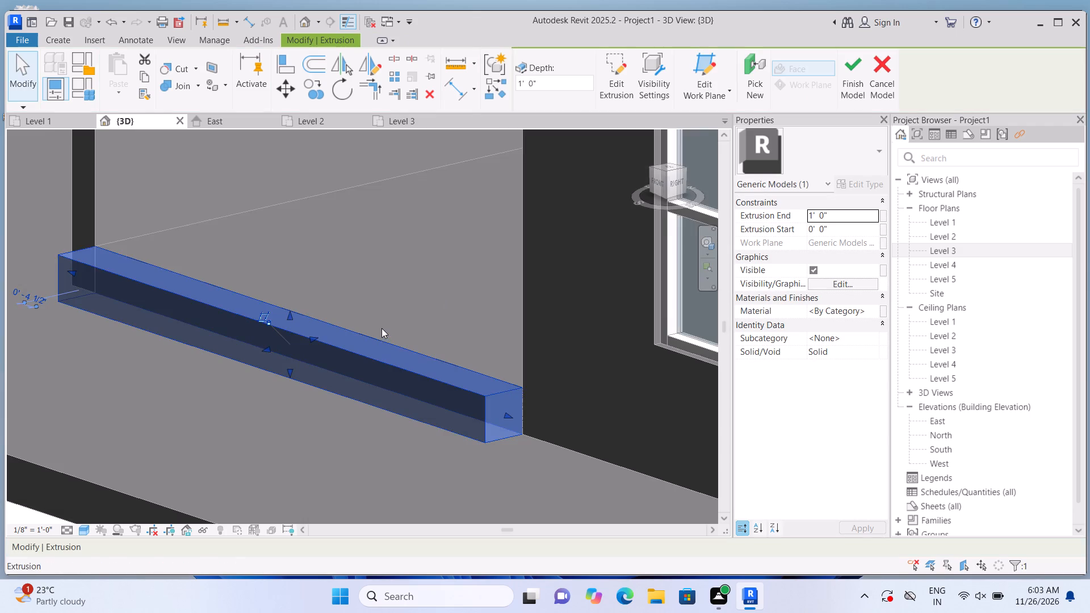
Pull the front face of the entrance block outward to a depth of about 1' 9 3/4".
scroll(381, 328, down, 8)
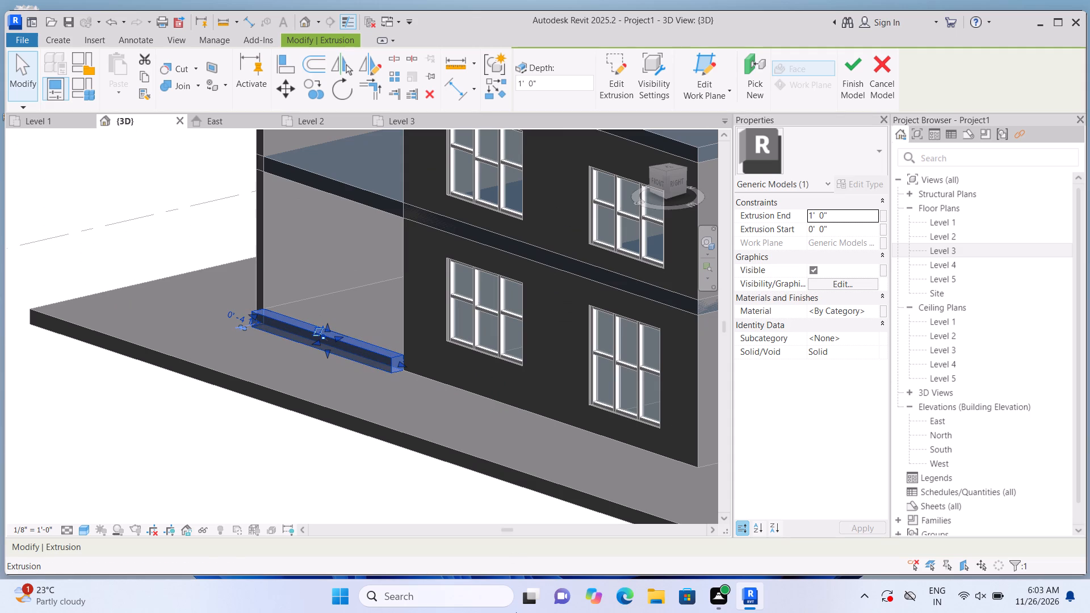
middle_drag(326, 524, 308, 523)
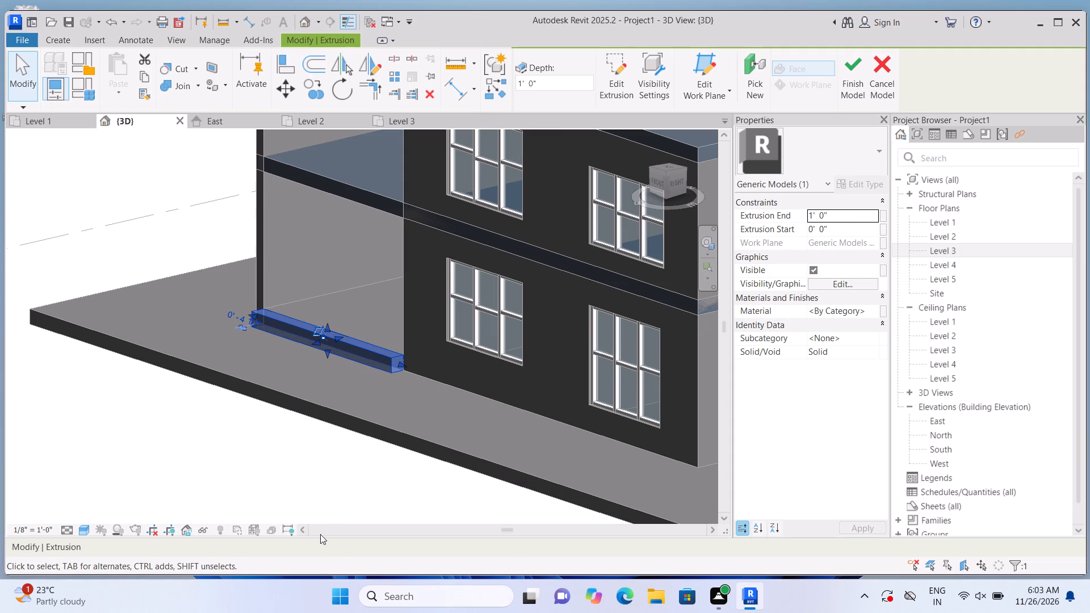
scroll(370, 576, up, 1)
shift+middle_drag(370, 576, 295, 557)
scroll(305, 513, down, 3)
shift+middle_drag(359, 506, 305, 504)
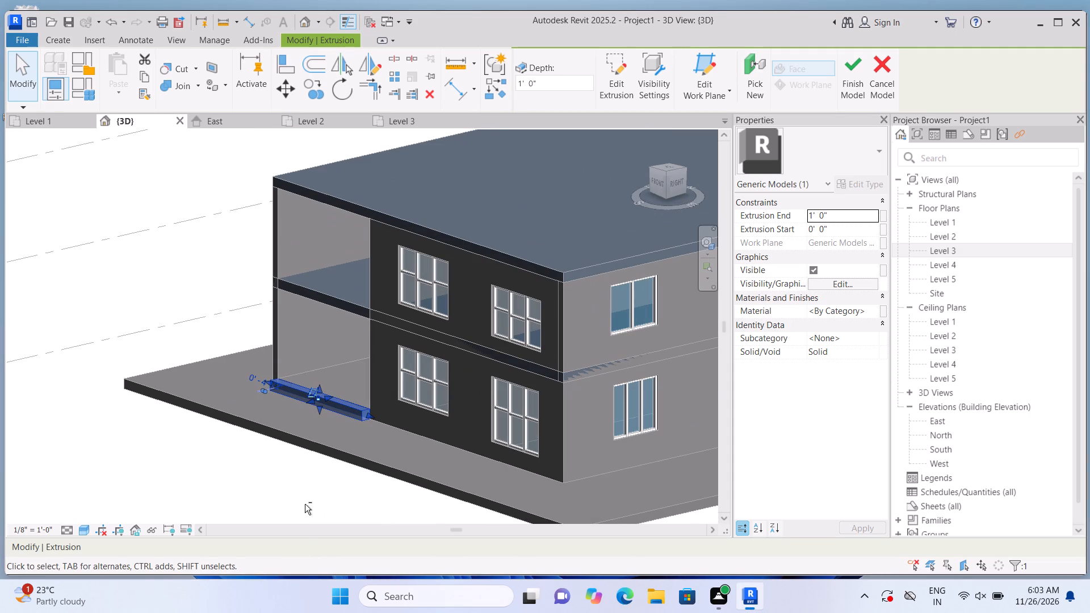
shift+middle_drag(305, 504, 297, 502)
shift+middle_drag(391, 496, 381, 505)
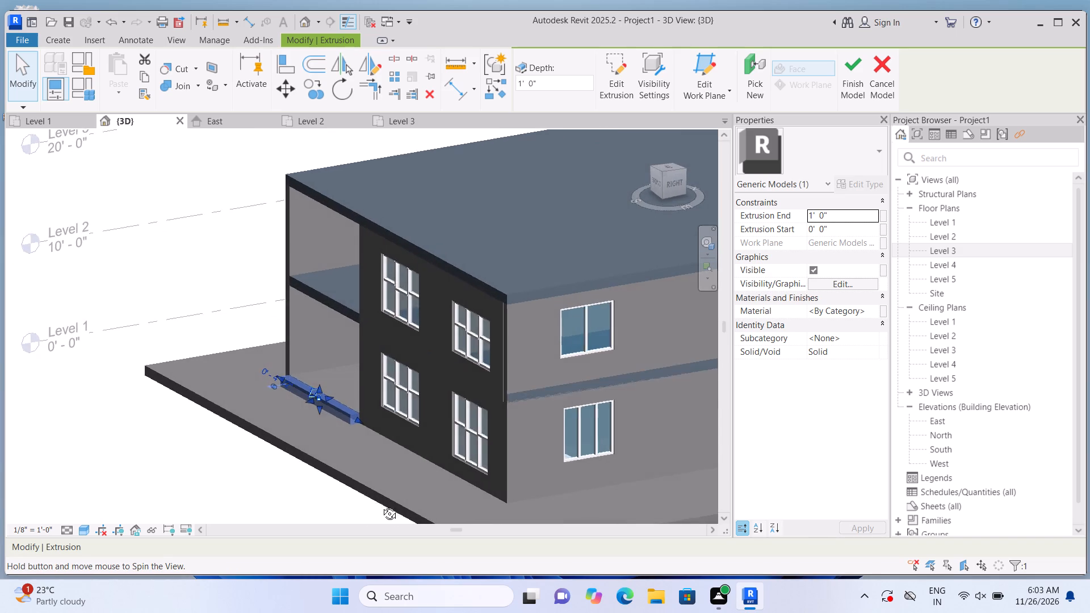
shift+middle_drag(381, 505, 364, 515)
scroll(352, 427, up, 3)
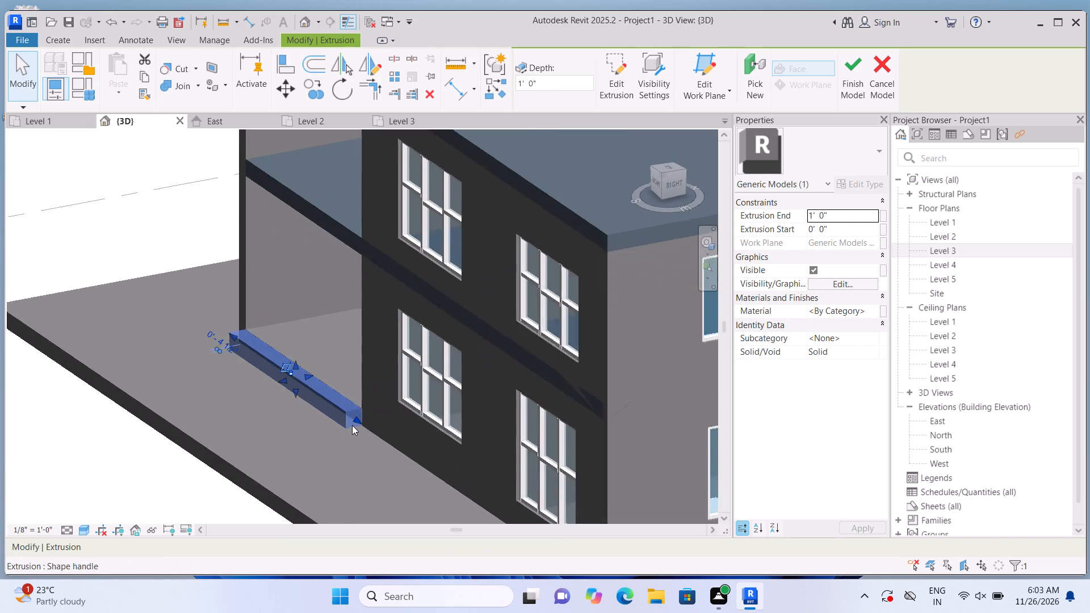
scroll(352, 425, up, 2)
scroll(288, 396, up, 1)
drag(275, 368, 265, 375)
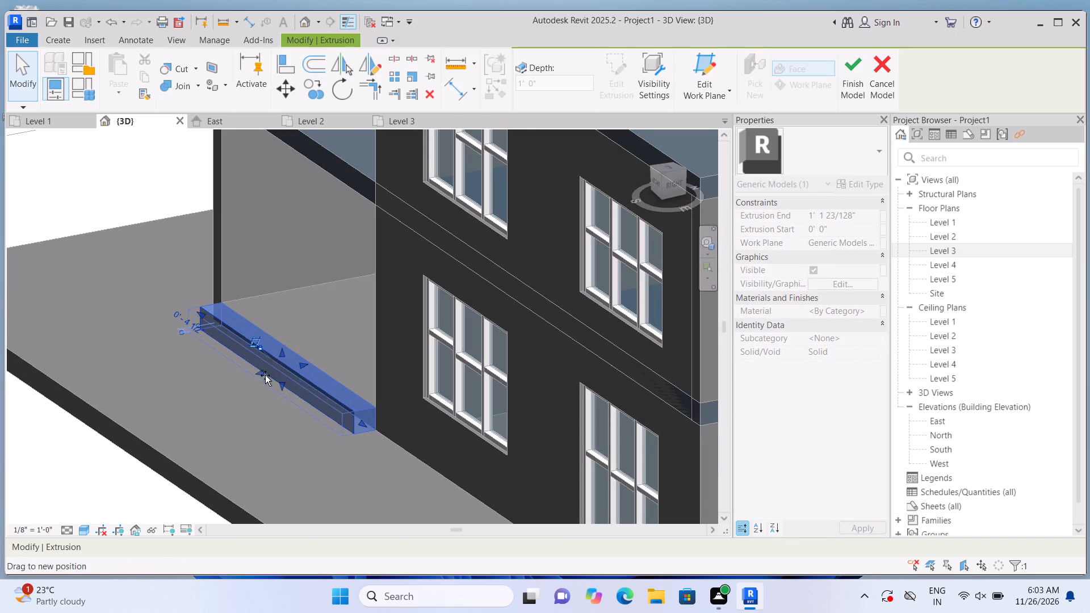
drag(265, 375, 261, 377)
Lower the top face of the entrance block so it forms a step below the floor slab's surface.
drag(276, 349, 278, 364)
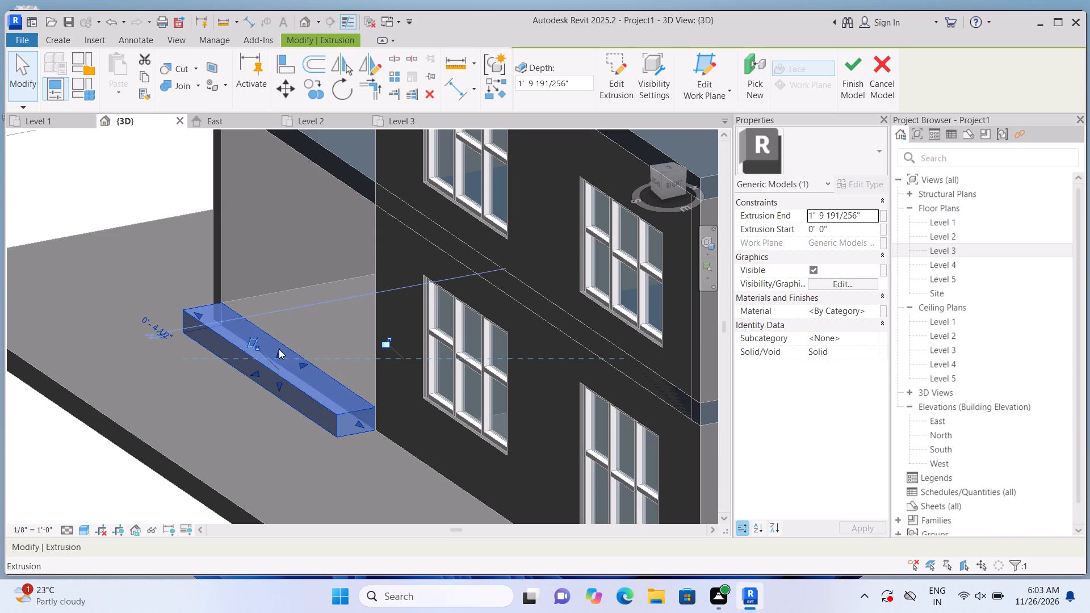
scroll(275, 358, up, 9)
drag(288, 347, 291, 375)
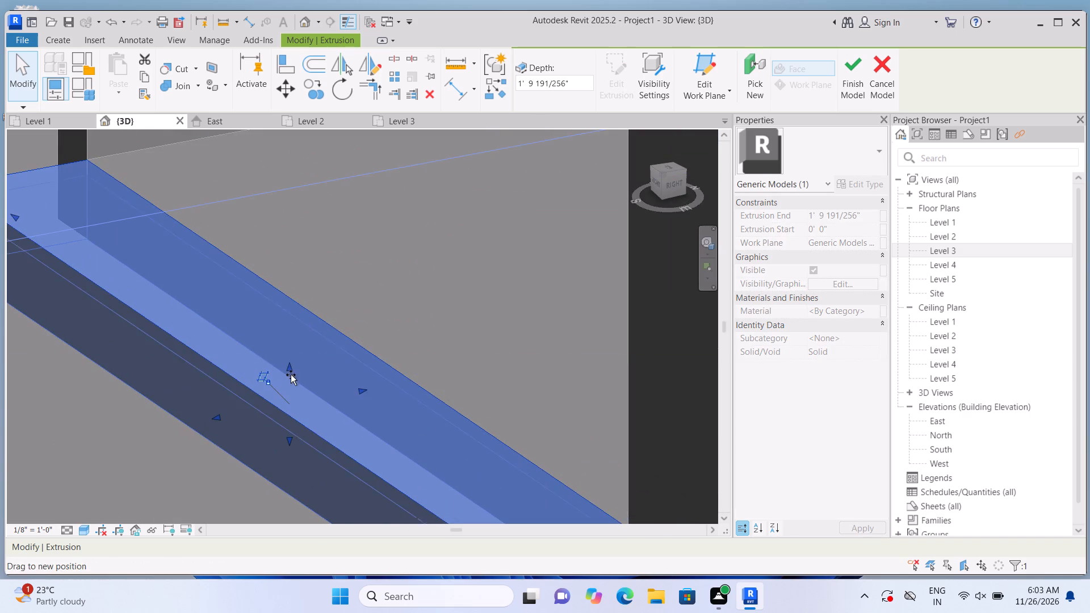
drag(291, 375, 290, 386)
scroll(291, 371, down, 9)
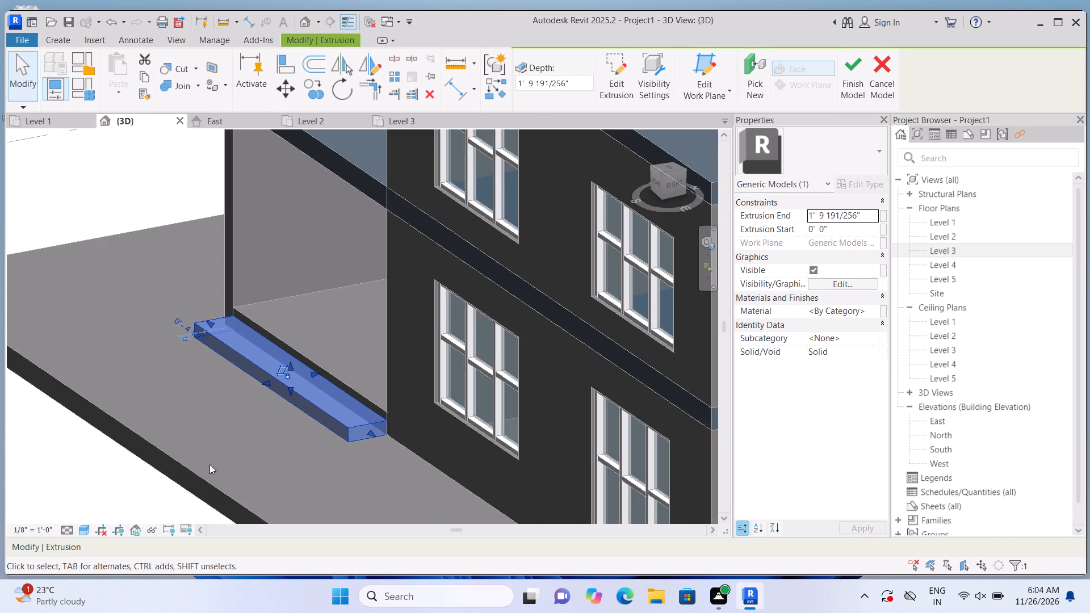
click(122, 505)
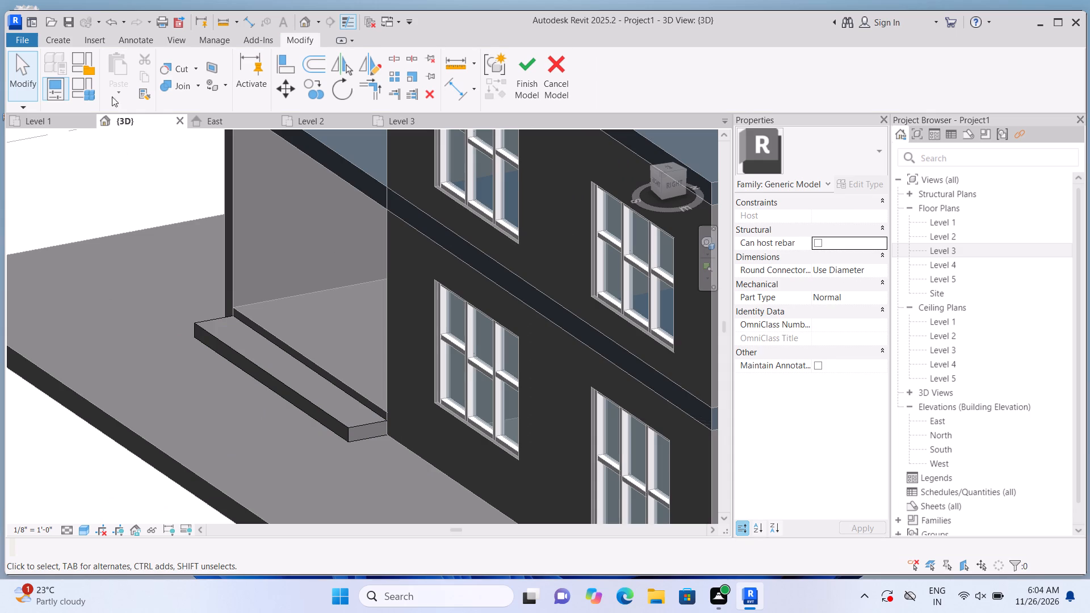
Extrude a second rectangle 1' 0" deep from the first step's front face, matching that face's full length and height.
click(63, 36)
click(118, 70)
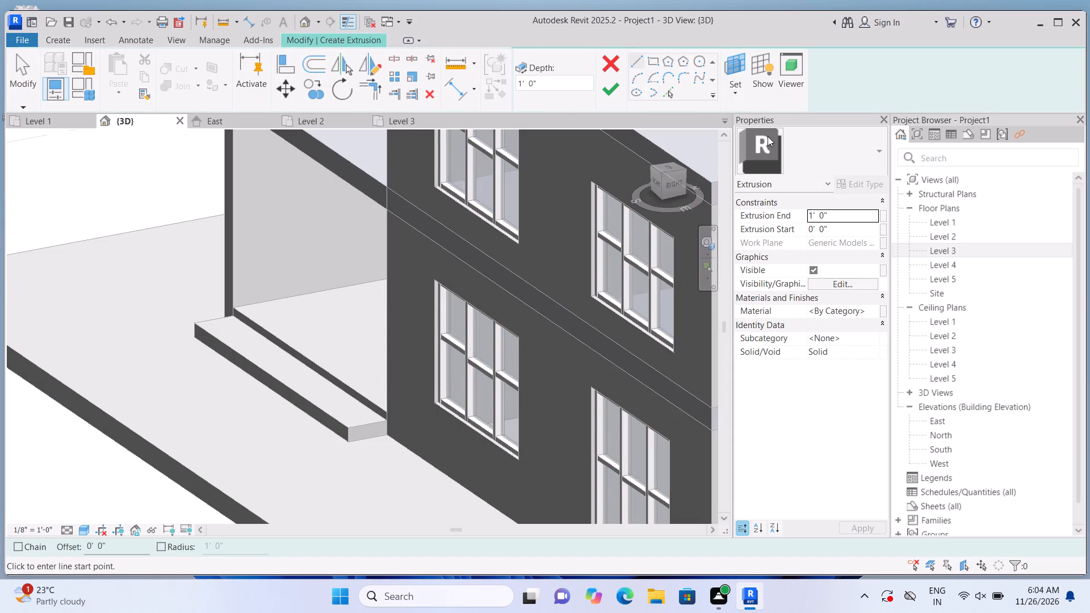
click(730, 93)
click(743, 139)
scroll(299, 477, up, 2)
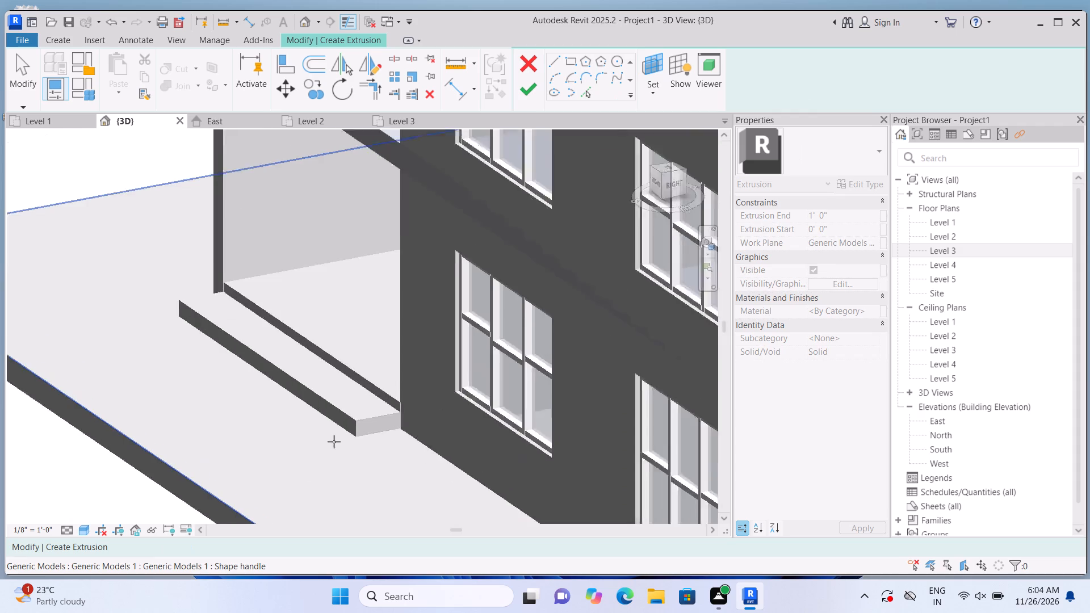
scroll(334, 442, up, 6)
click(377, 390)
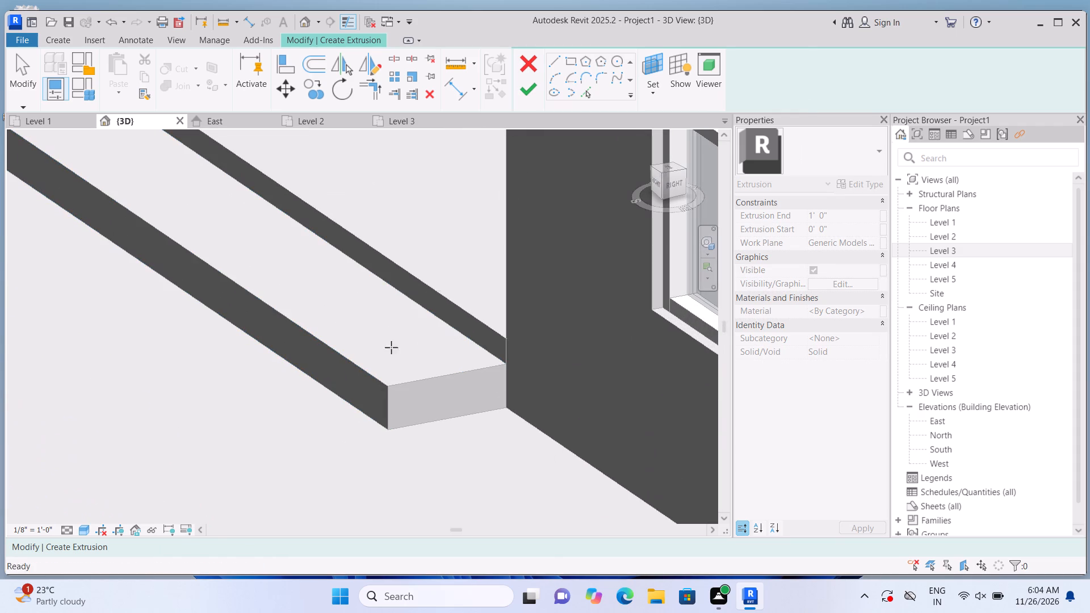
click(649, 64)
scroll(608, 297, down, 3)
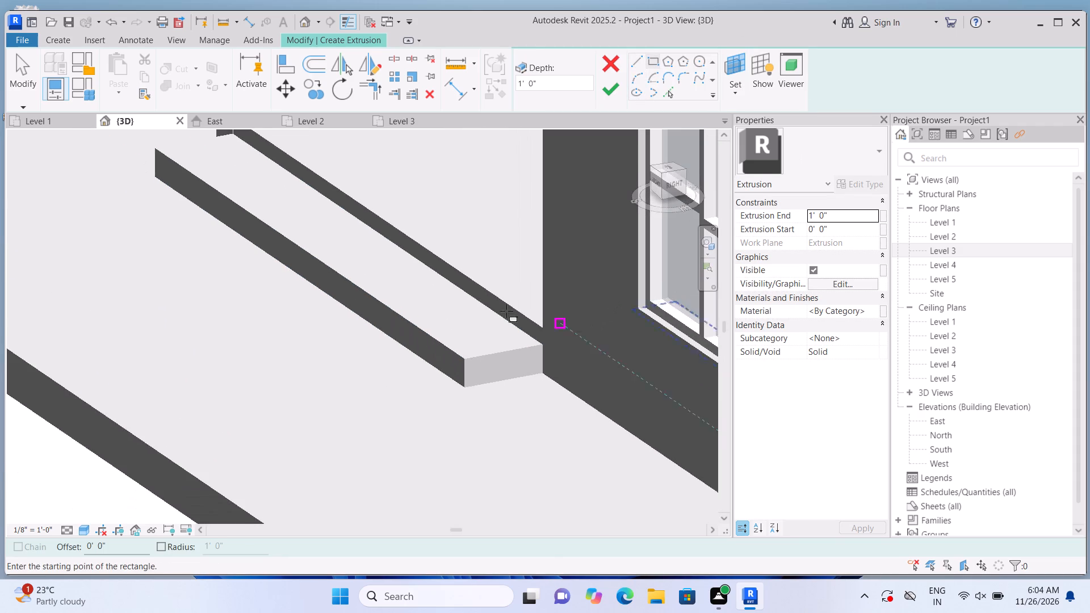
click(157, 149)
scroll(230, 234, up, 3)
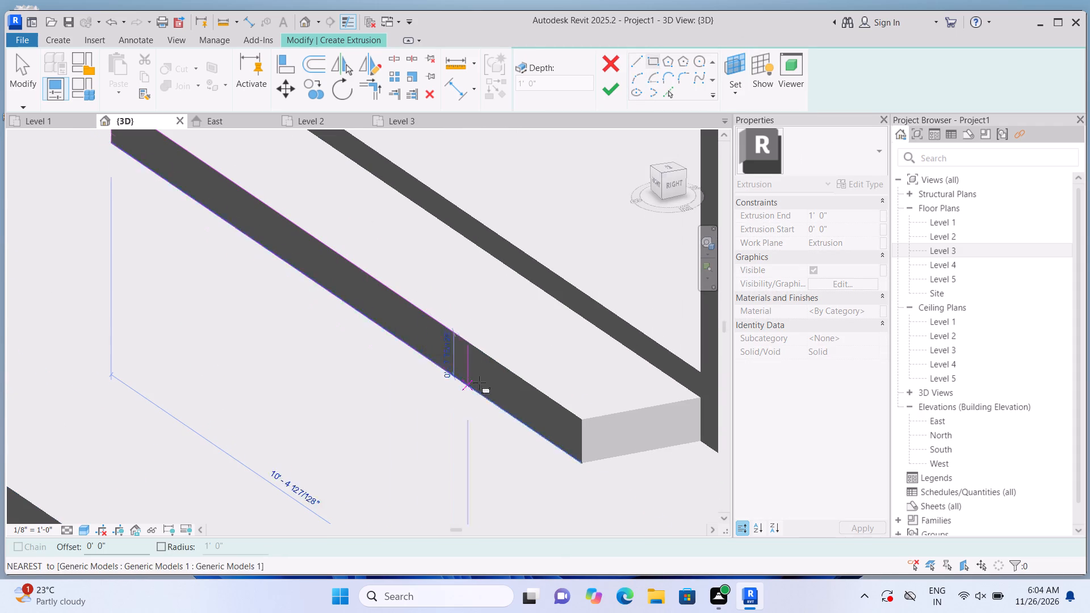
double_click(584, 466)
click(606, 88)
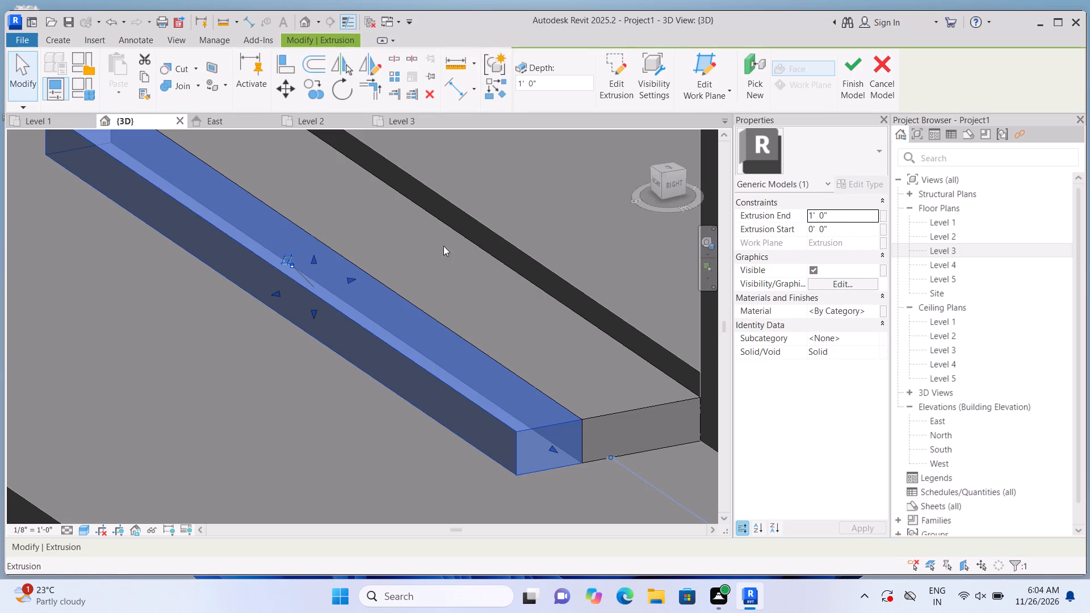
Pull the second block's front face outward to a depth of about 1' 5".
drag(274, 293, 255, 310)
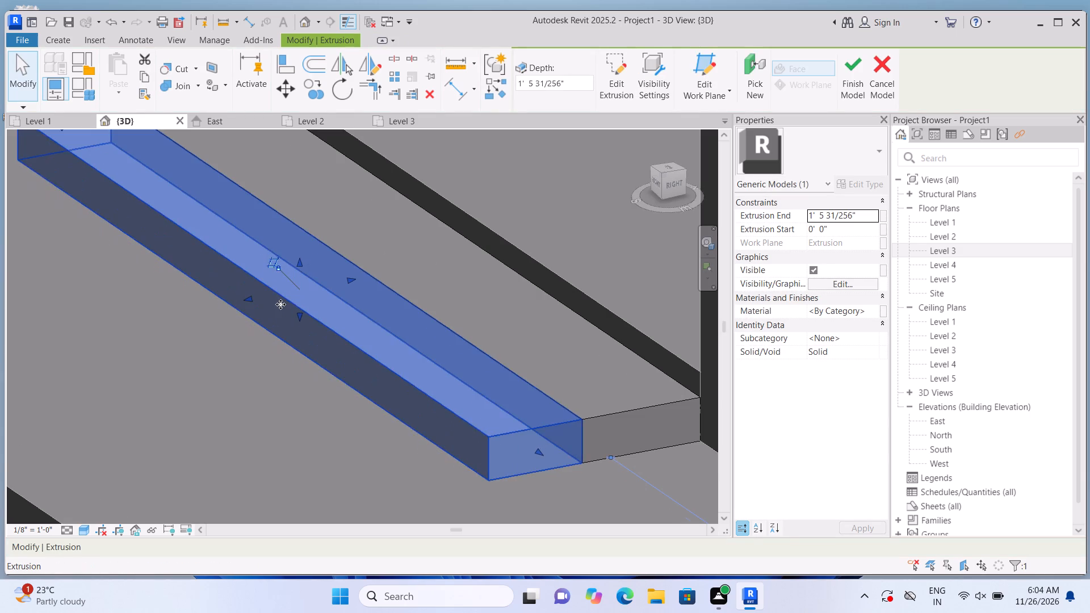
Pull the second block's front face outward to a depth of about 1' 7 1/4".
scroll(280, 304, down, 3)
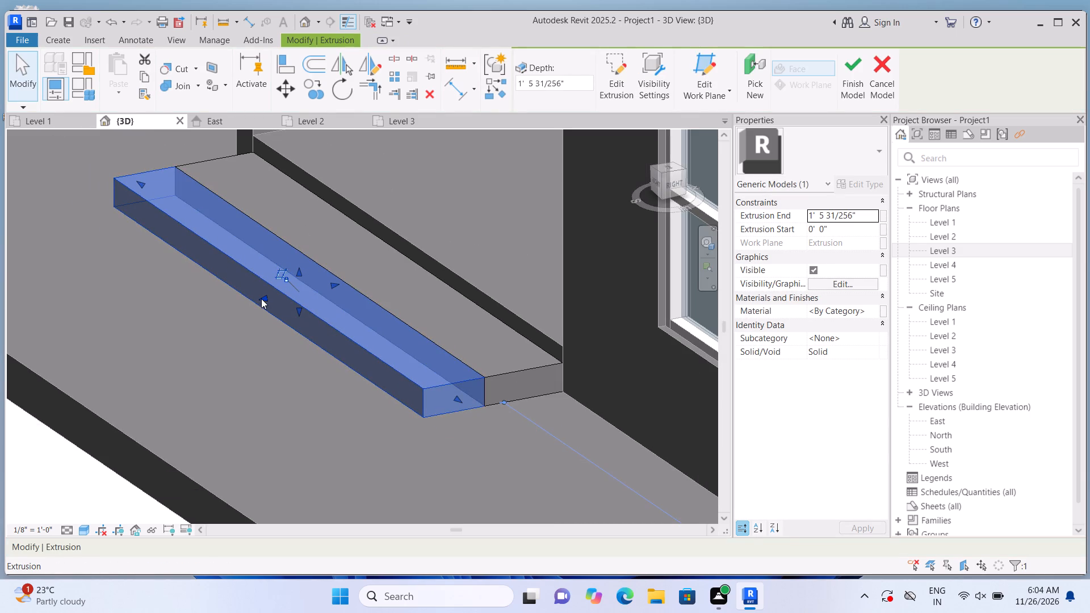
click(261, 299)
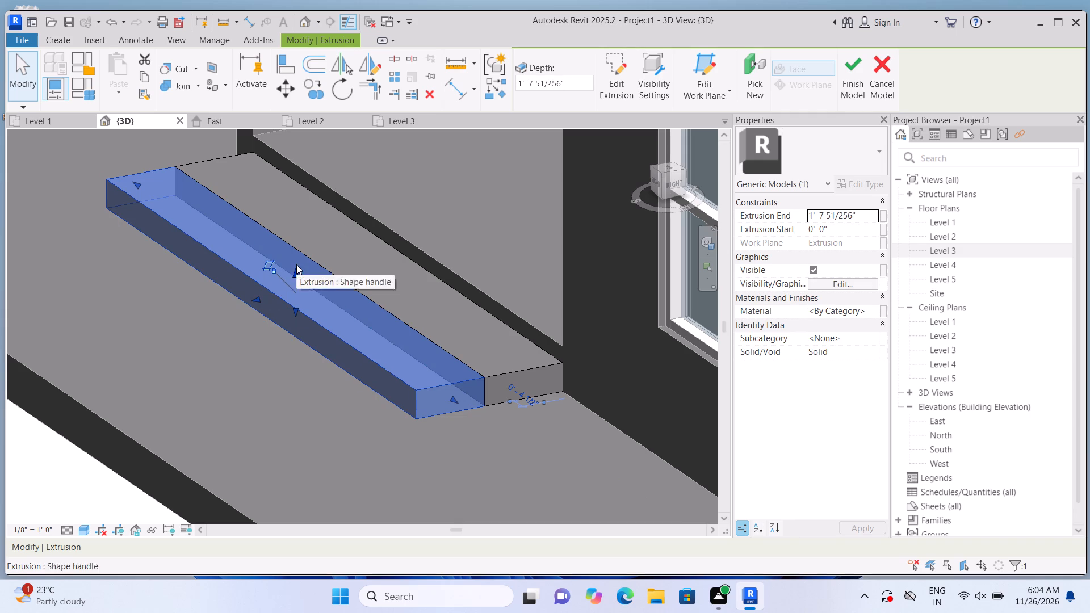
Lower the top face of the second block so it sits as a step below the first step's surface.
drag(296, 264, 299, 282)
scroll(298, 284, up, 2)
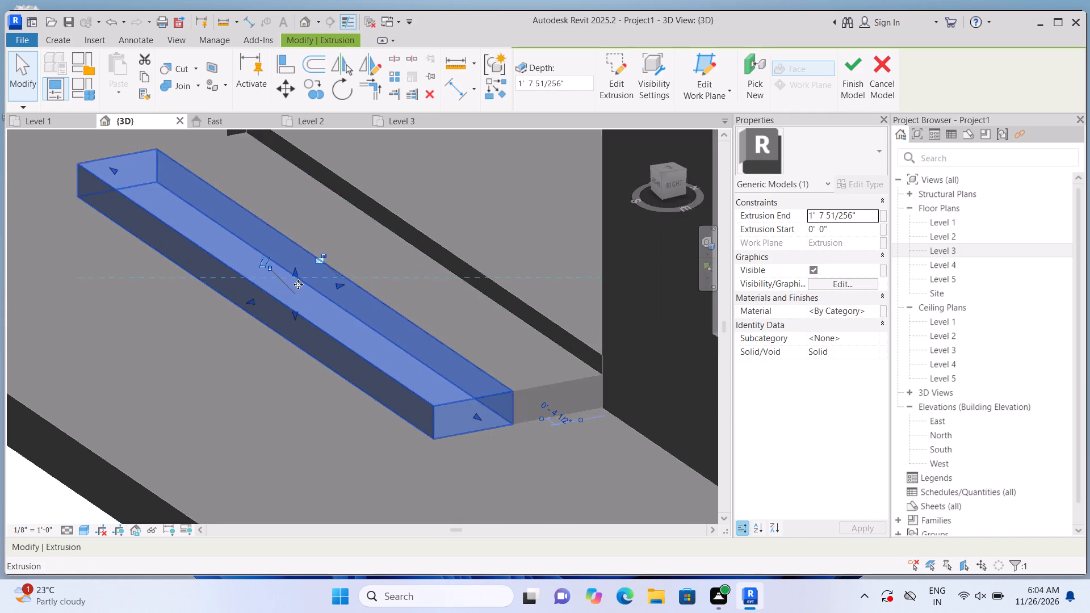
scroll(298, 284, up, 11)
drag(283, 238, 289, 258)
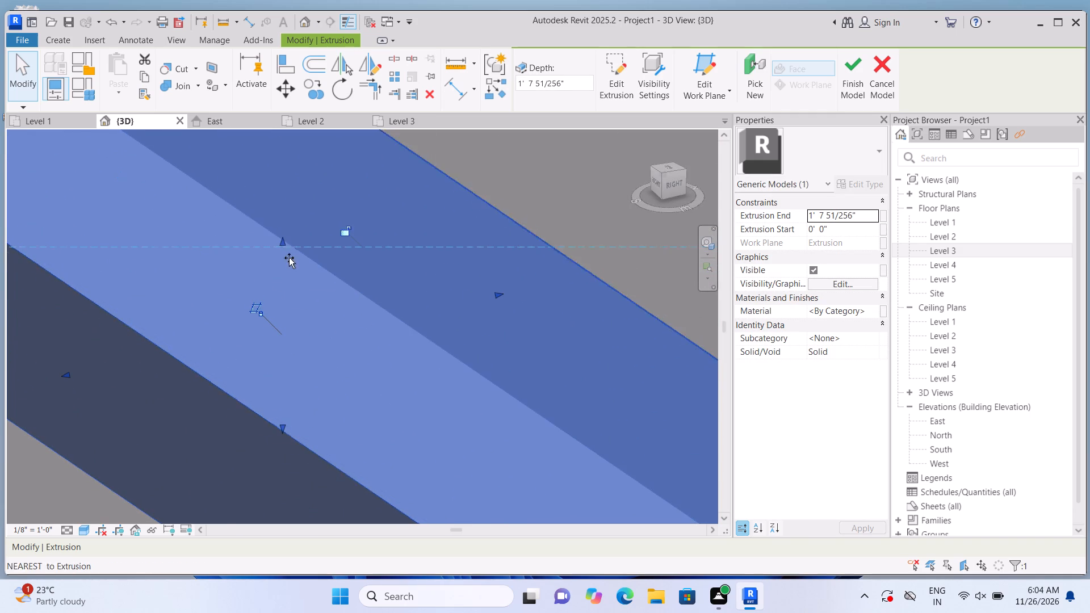
drag(289, 258, 291, 287)
click(291, 287)
scroll(307, 263, down, 5)
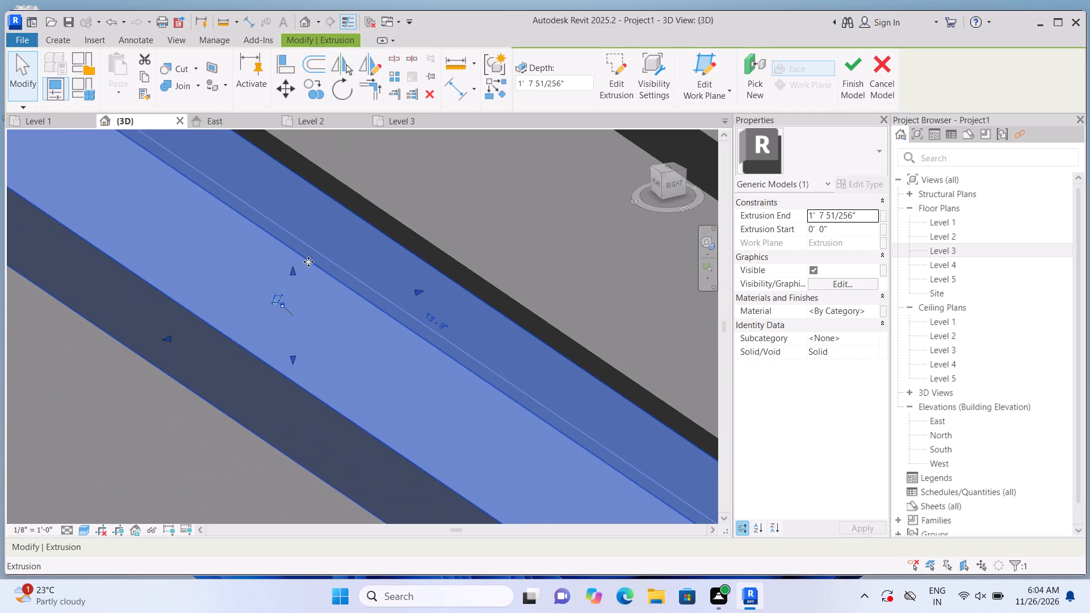
scroll(308, 262, down, 6)
scroll(316, 296, up, 14)
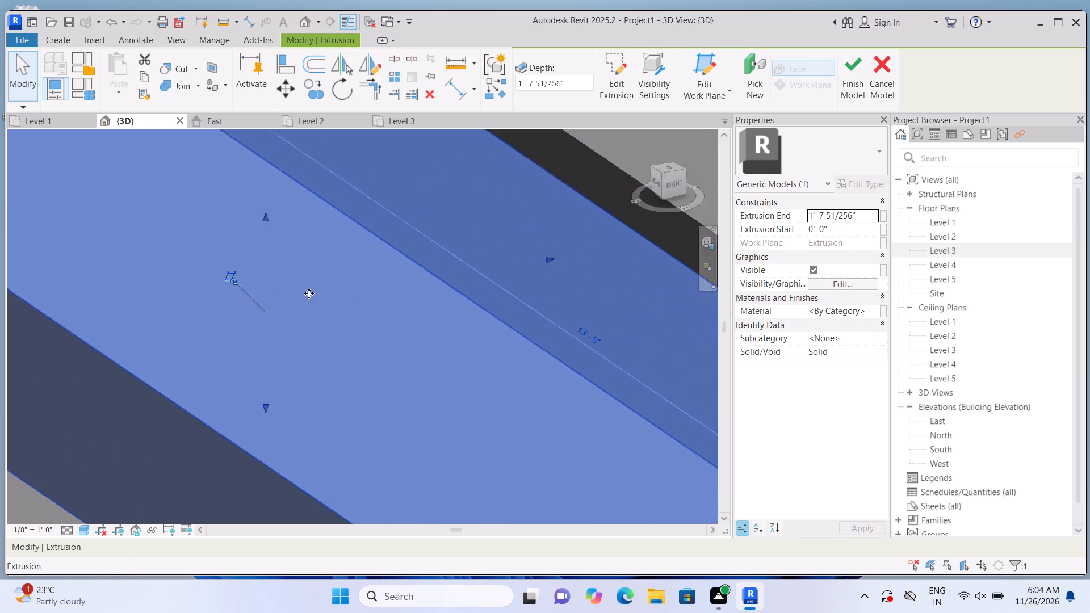
scroll(309, 293, up, 1)
drag(250, 191, 251, 220)
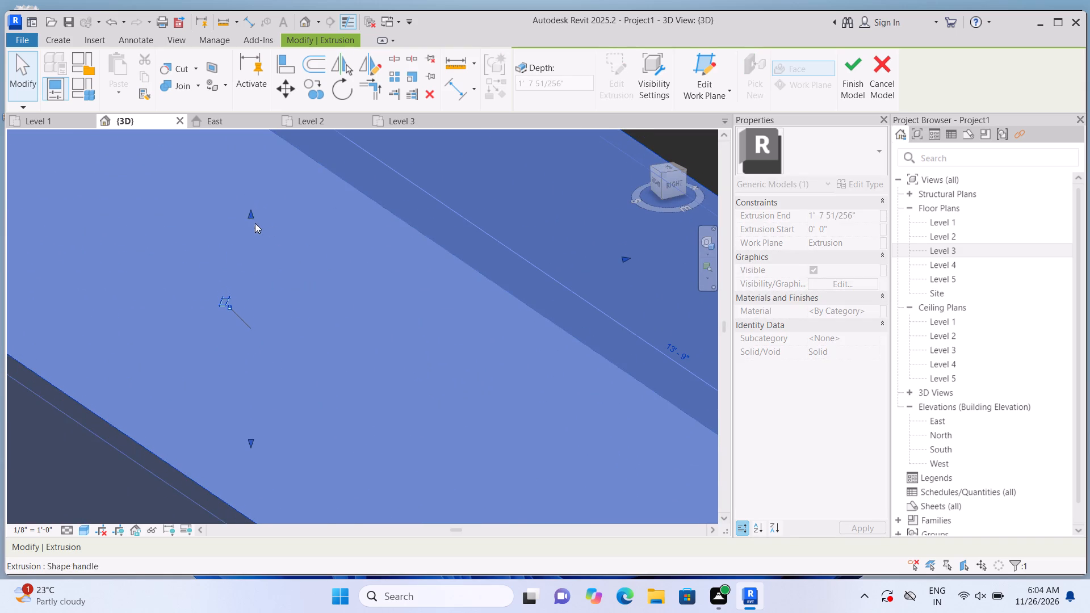
scroll(284, 217, down, 19)
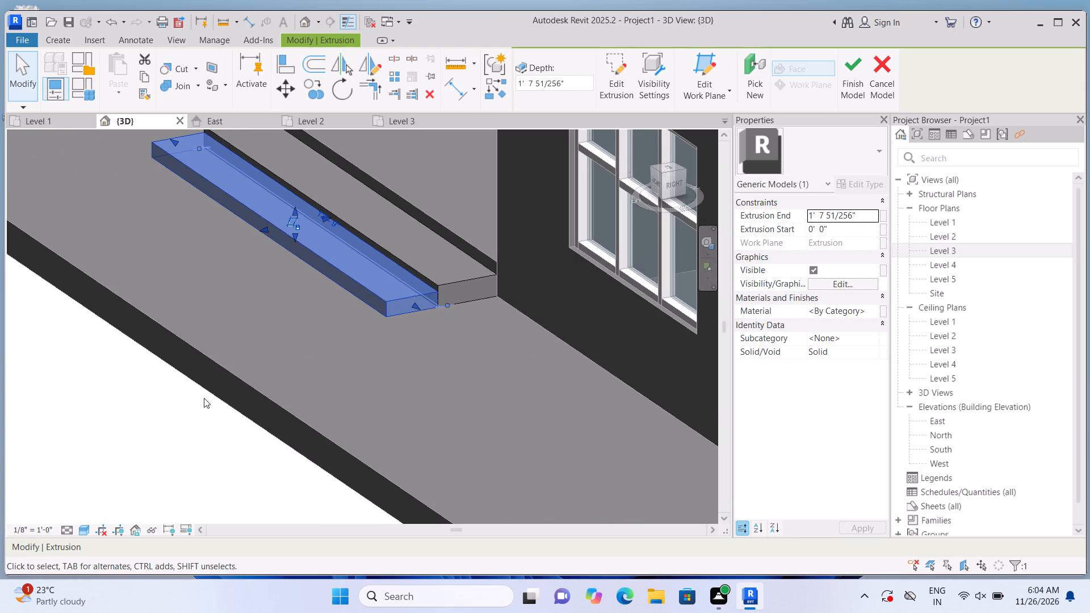
click(160, 422)
Lower the second block's top face a little further to even out the drop from the first step.
scroll(341, 283, up, 2)
click(337, 274)
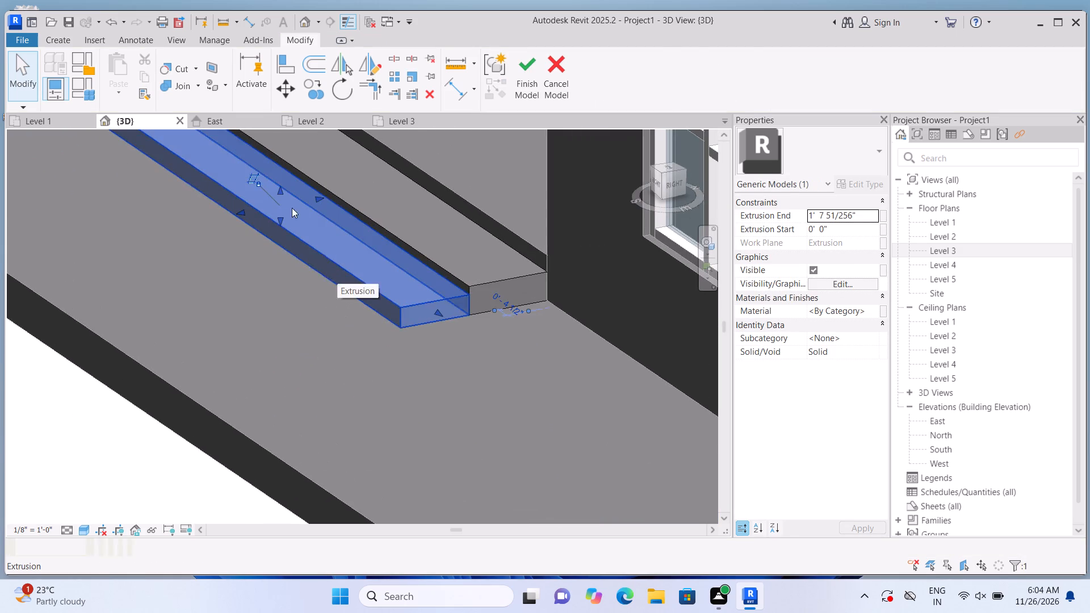
scroll(288, 200, up, 8)
drag(259, 175, 261, 200)
click(261, 200)
scroll(276, 194, down, 10)
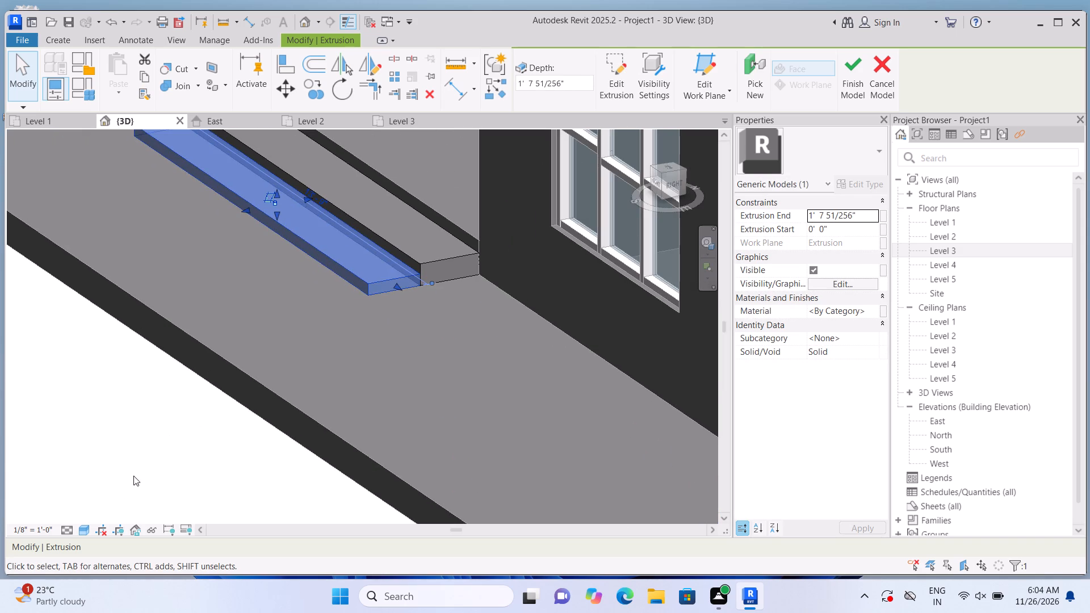
click(134, 476)
Extrude a third rectangle 1' 0" deep from the second step's front face, matching that face's full length and height.
middle_drag(165, 392, 190, 504)
scroll(260, 440, up, 2)
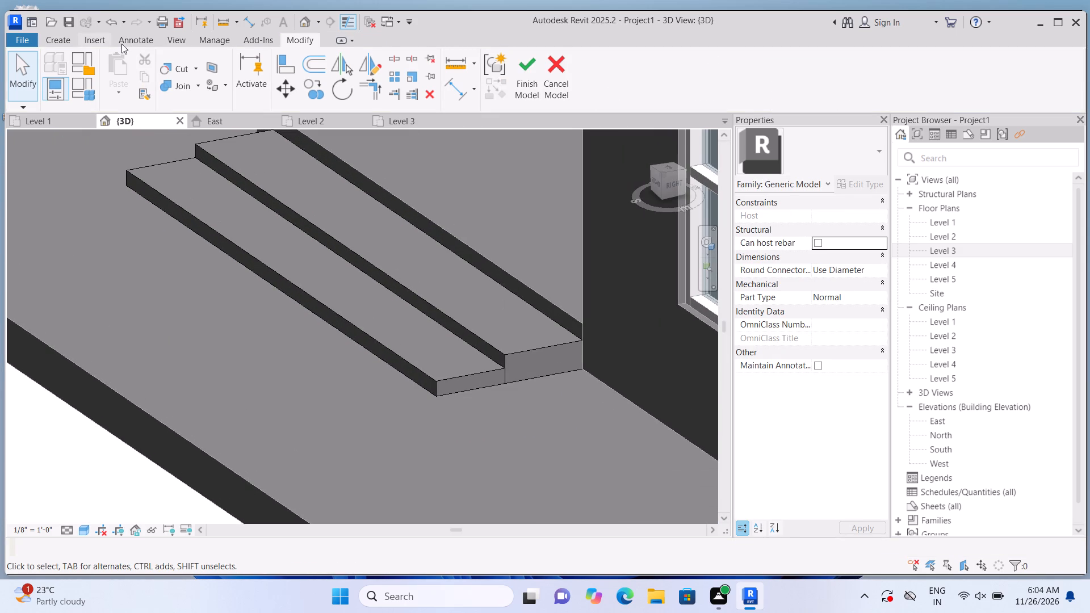
click(64, 45)
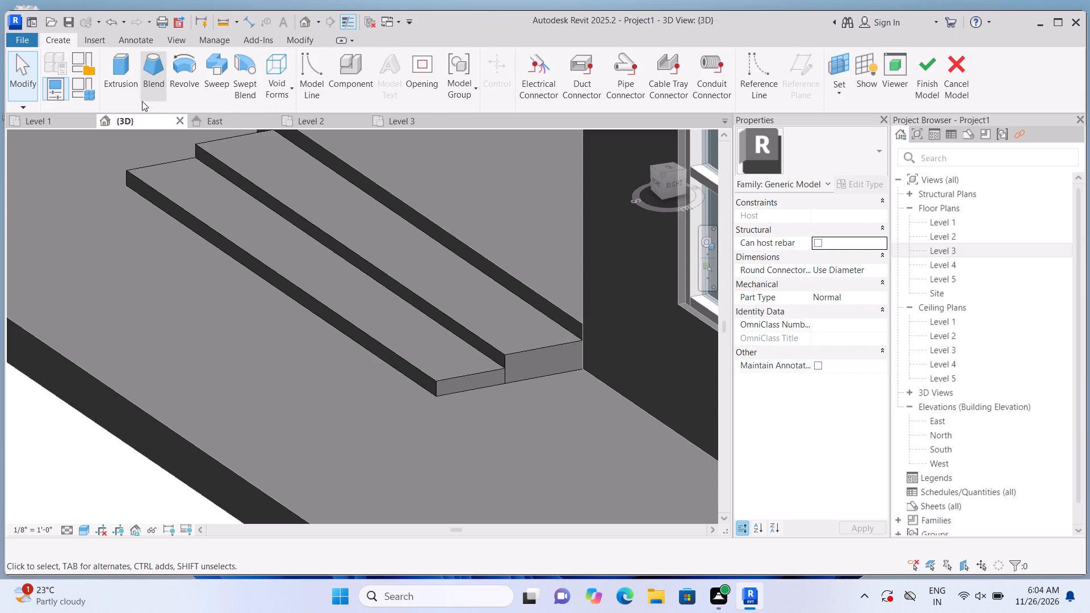
click(124, 89)
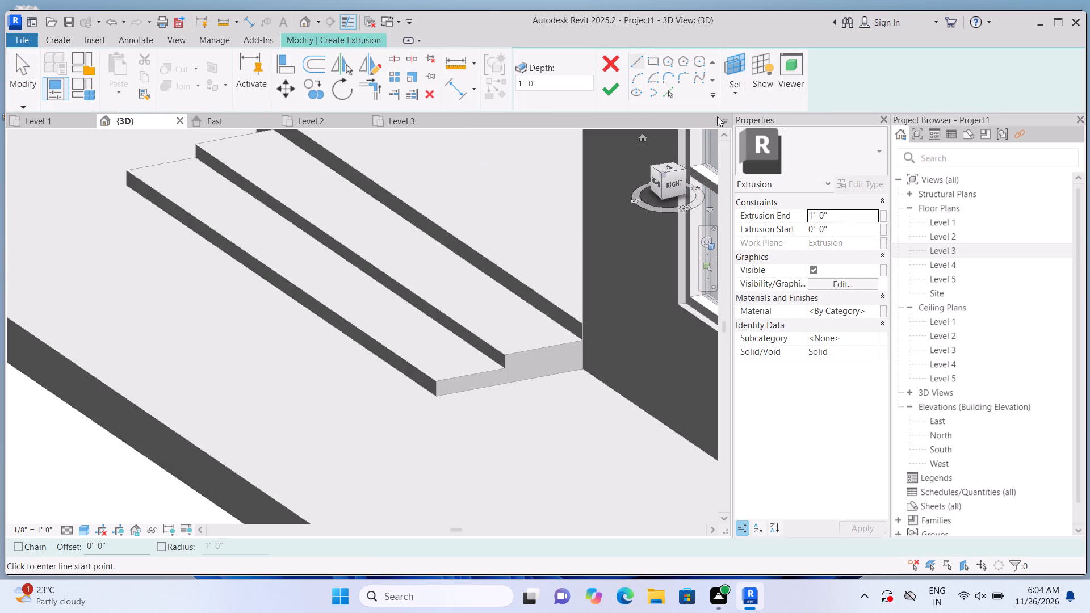
click(733, 94)
click(742, 147)
scroll(327, 397, up, 8)
click(458, 359)
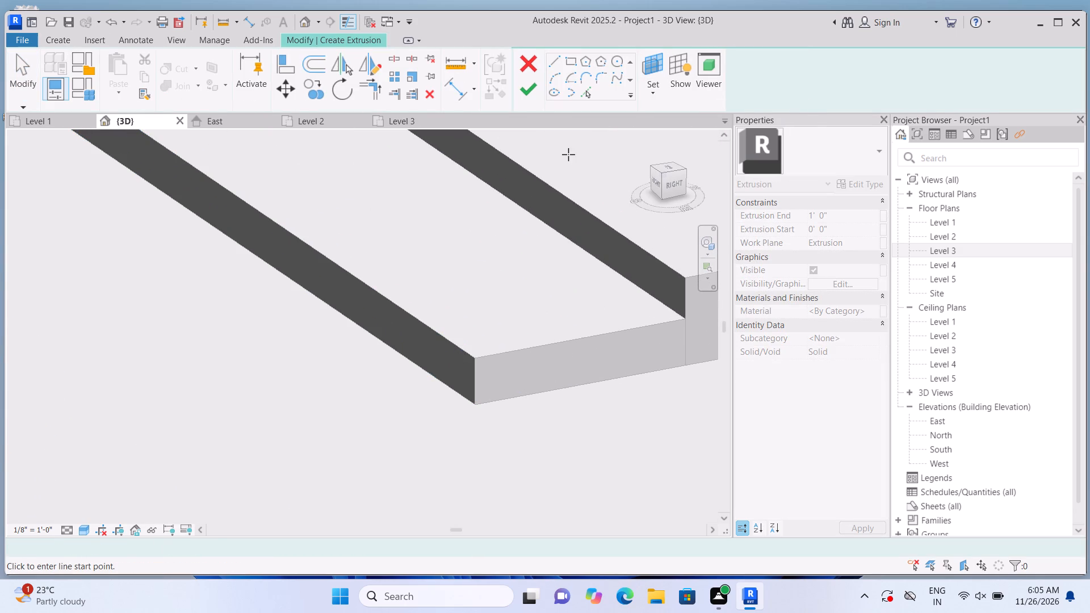
click(651, 64)
scroll(460, 397, down, 2)
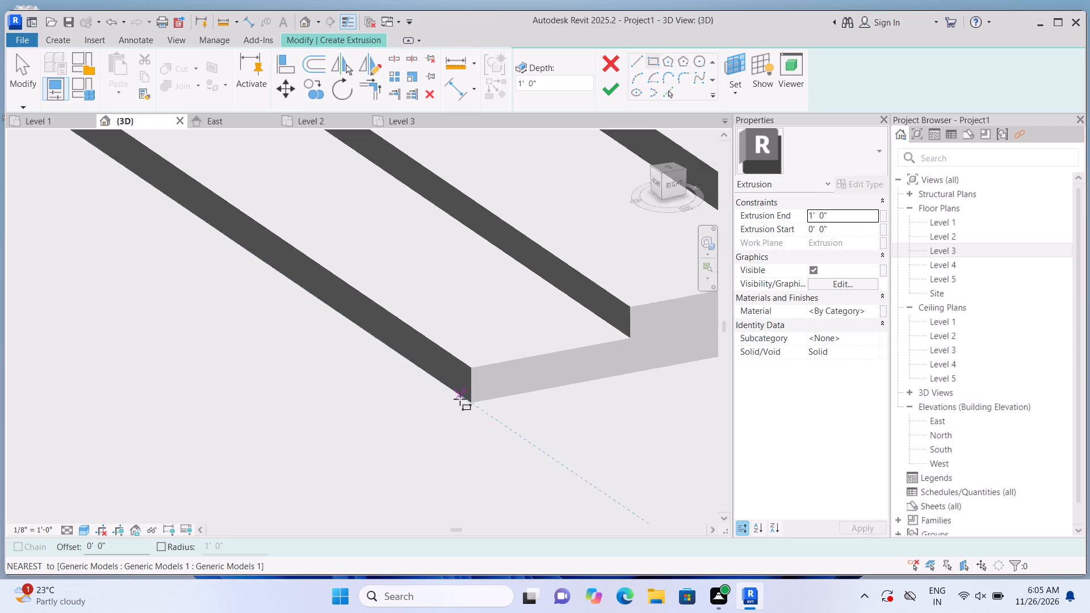
scroll(460, 399, down, 7)
scroll(227, 238, up, 10)
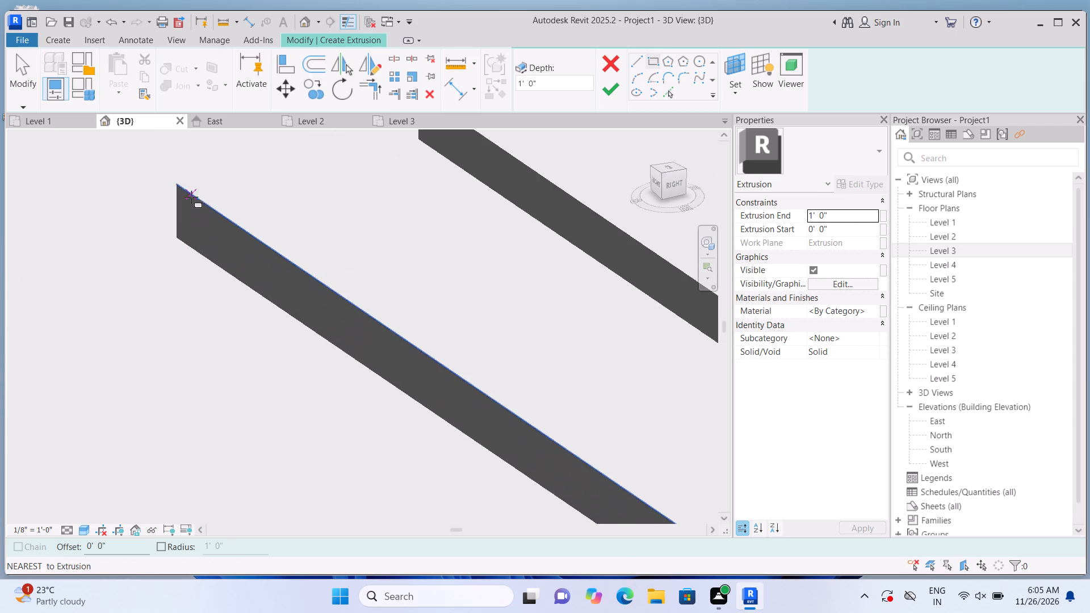
click(178, 237)
scroll(386, 338, down, 7)
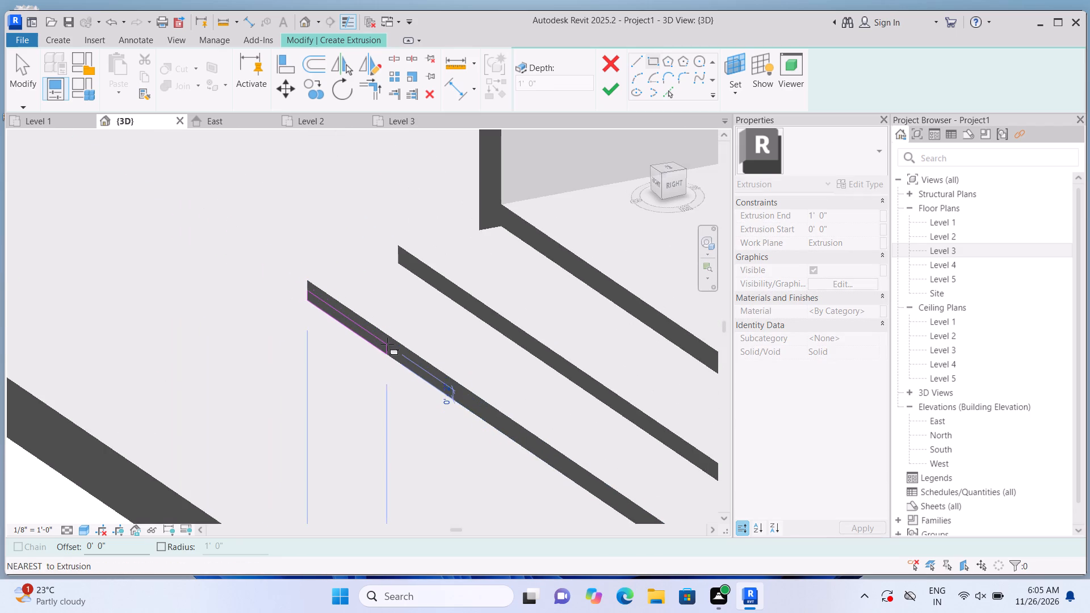
scroll(387, 344, down, 2)
scroll(668, 496, up, 11)
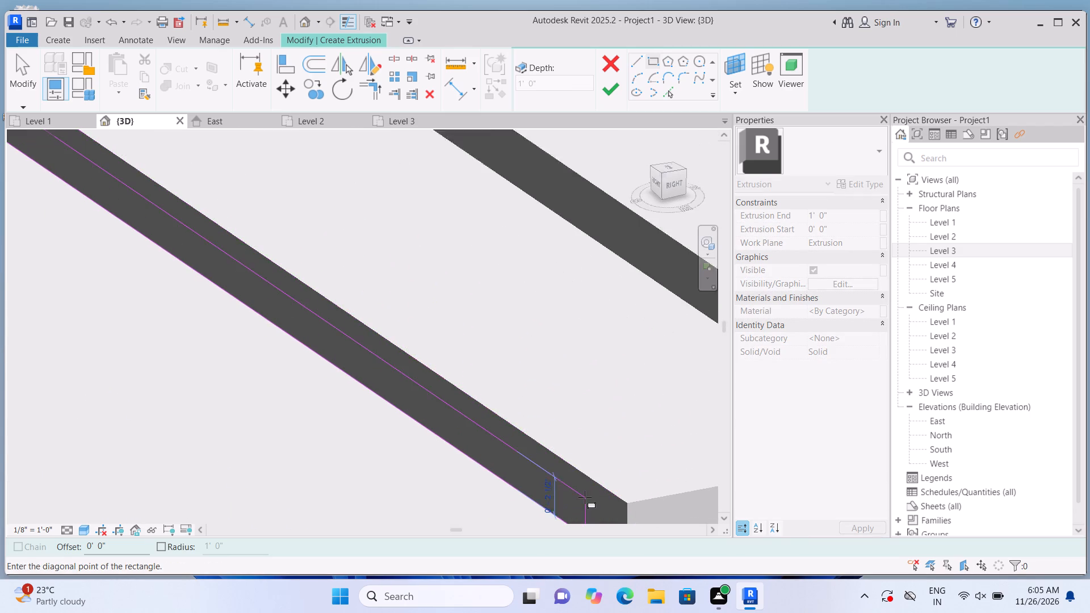
click(633, 505)
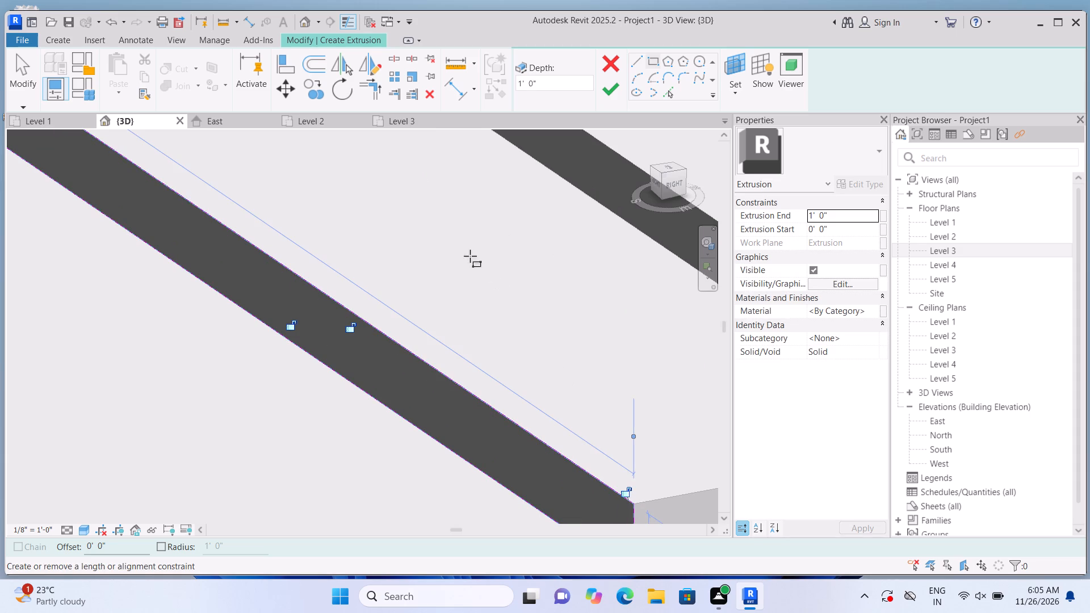
click(606, 95)
Lower the top face of the third block so it forms a thin bottom step below the second step.
scroll(414, 234, down, 11)
scroll(248, 228, down, 3)
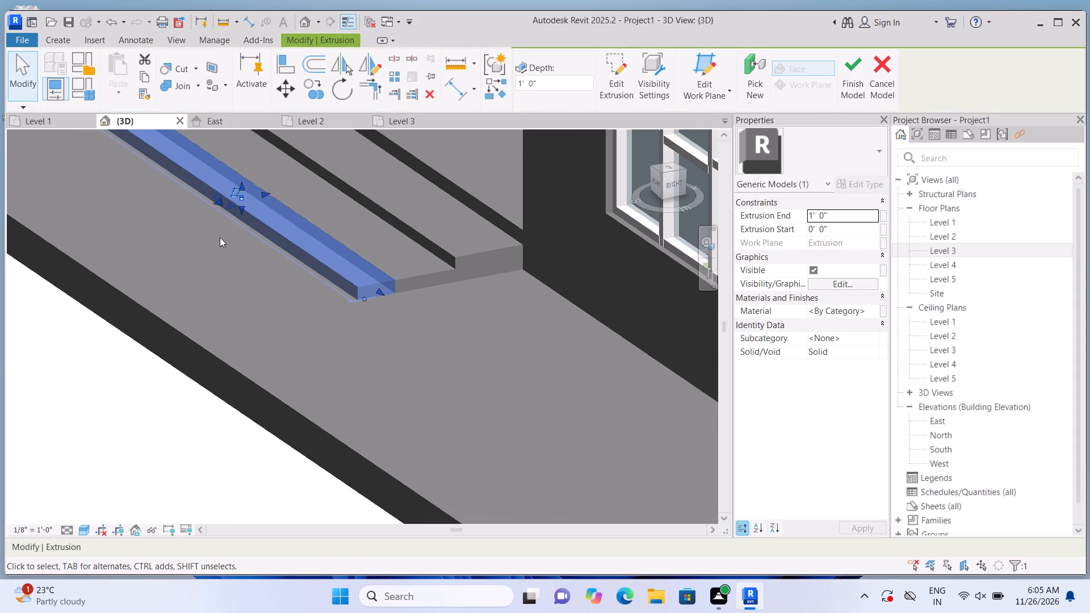
scroll(326, 362, down, 4)
scroll(290, 328, up, 3)
middle_drag(252, 269, 320, 487)
scroll(320, 487, up, 5)
middle_drag(320, 487, 320, 486)
middle_drag(299, 448, 100, 237)
scroll(101, 238, up, 10)
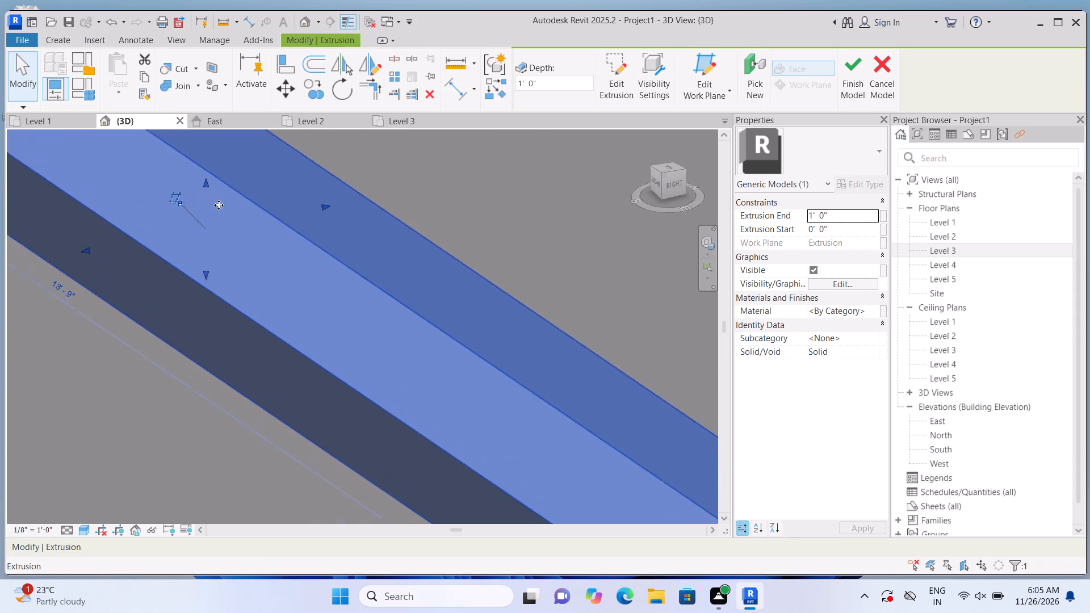
scroll(219, 205, up, 1)
drag(199, 175, 198, 246)
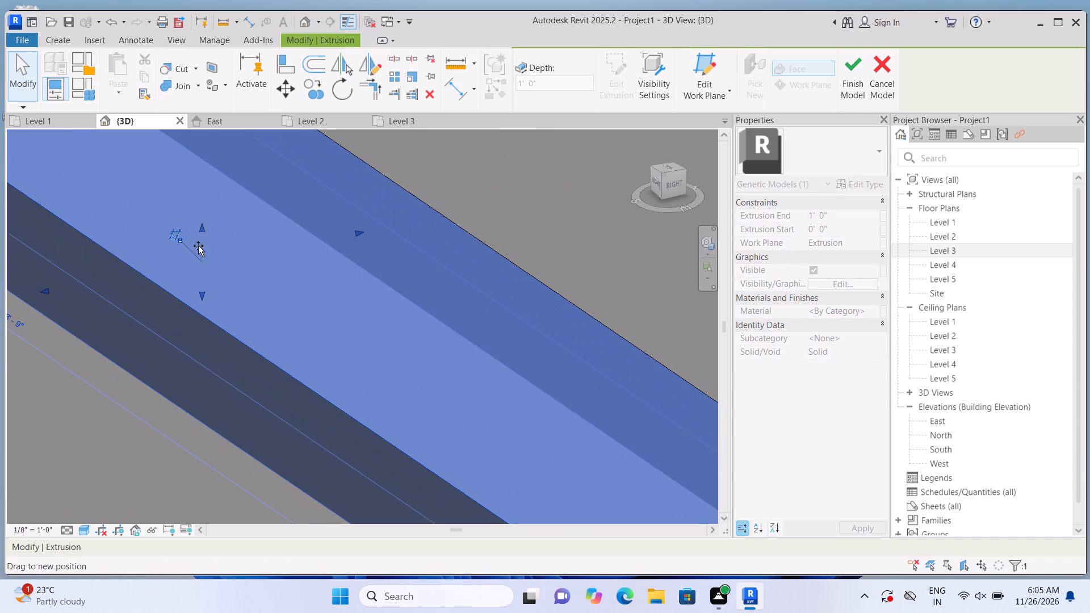
drag(198, 246, 199, 258)
scroll(223, 238, down, 12)
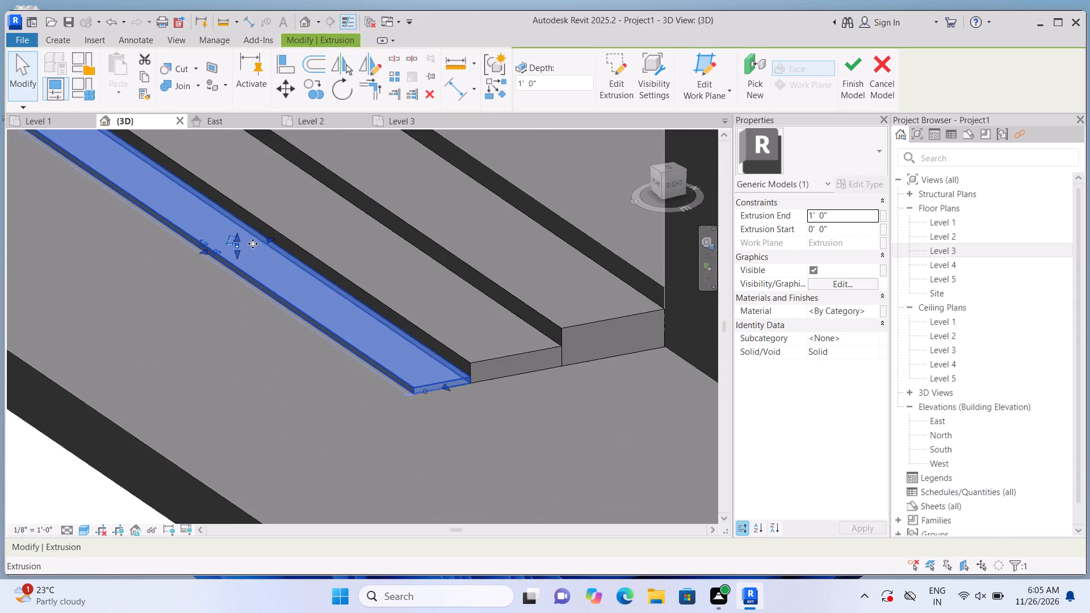
scroll(253, 244, up, 15)
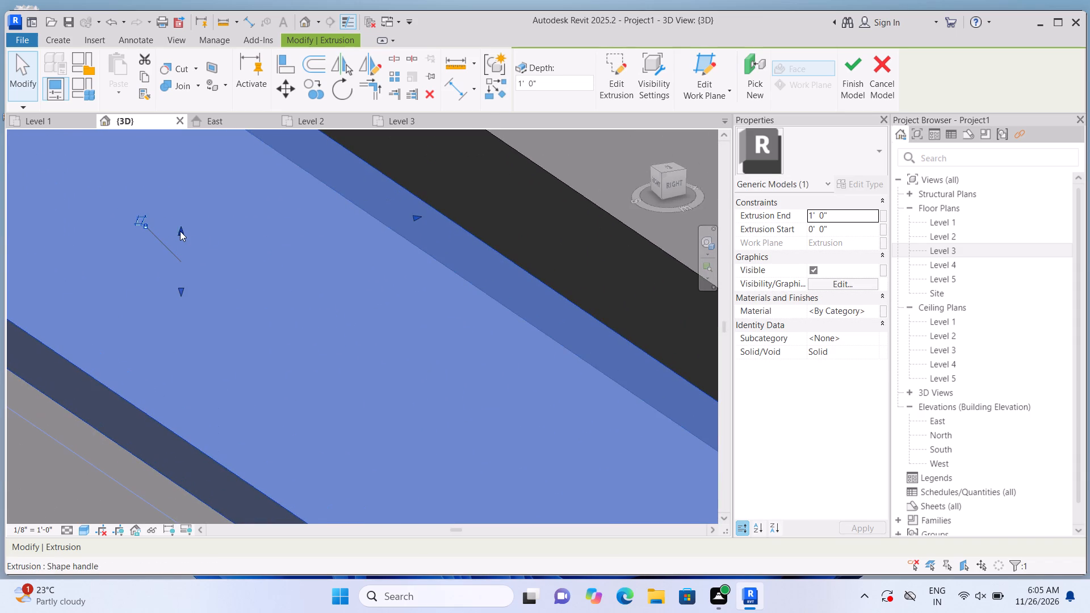
click(178, 228)
scroll(232, 194, down, 13)
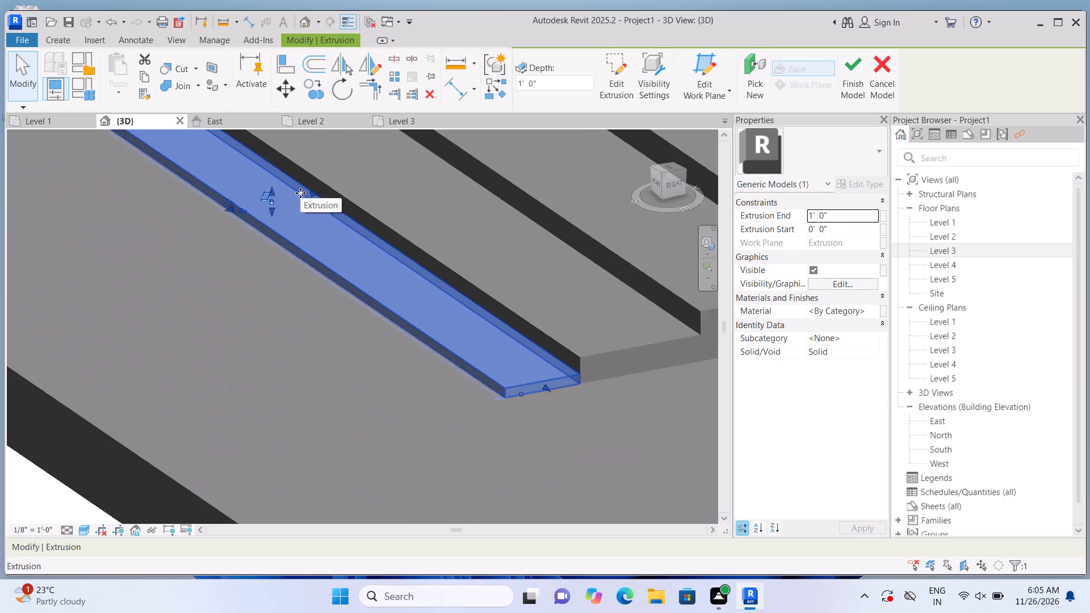
scroll(300, 193, down, 4)
click(181, 468)
Examine the three entrance steps against the house opening and ground slab from the front and side.
scroll(235, 436, down, 3)
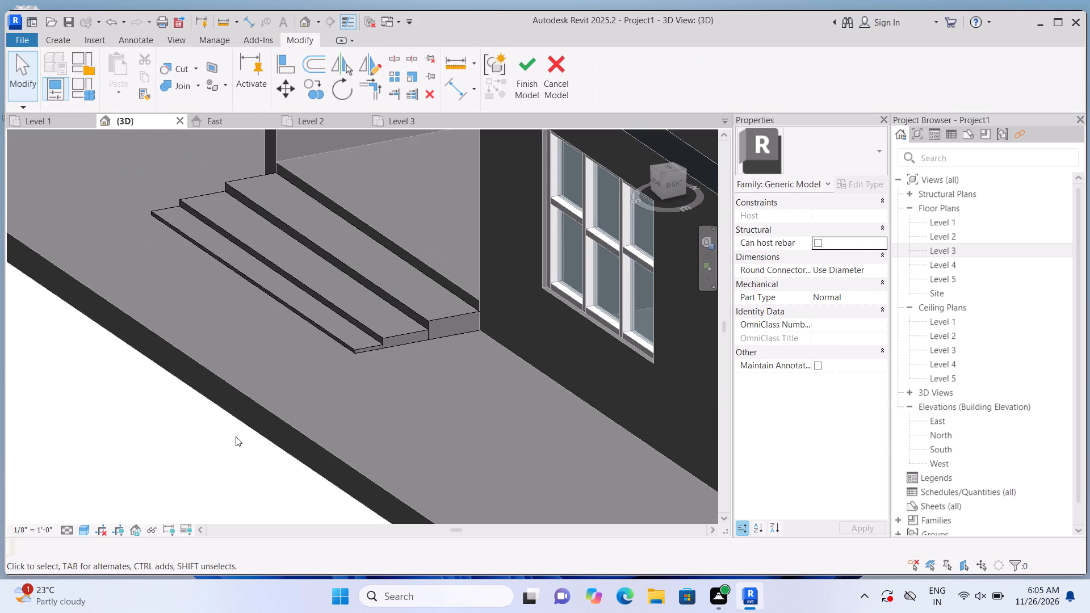
middle_drag(146, 427, 160, 429)
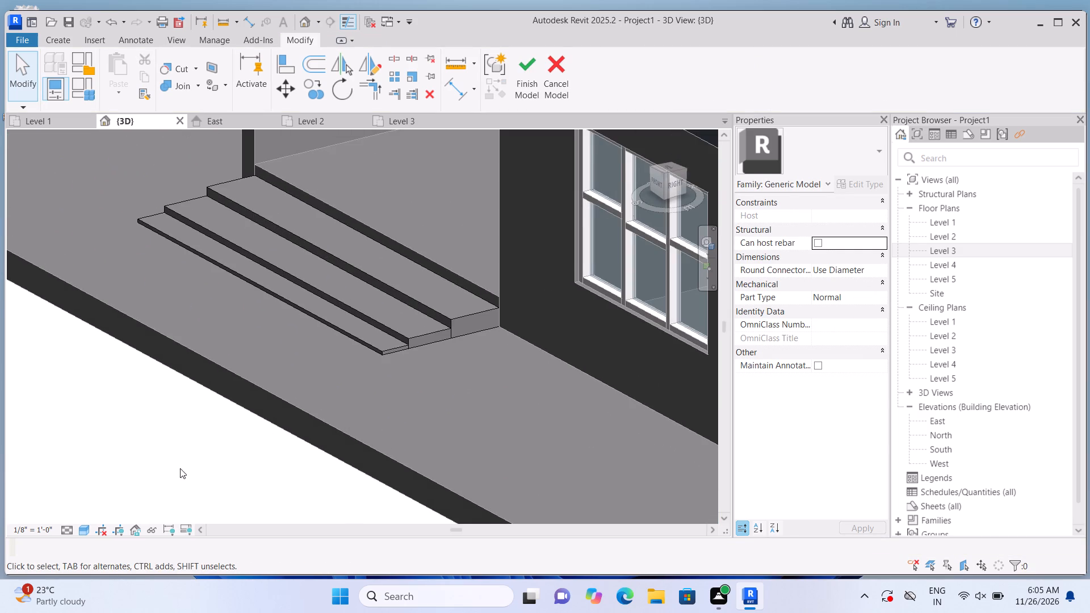
scroll(161, 425, down, 5)
shift+middle_drag(141, 445, 351, 457)
shift+middle_click(351, 457)
shift+middle_click(351, 457)
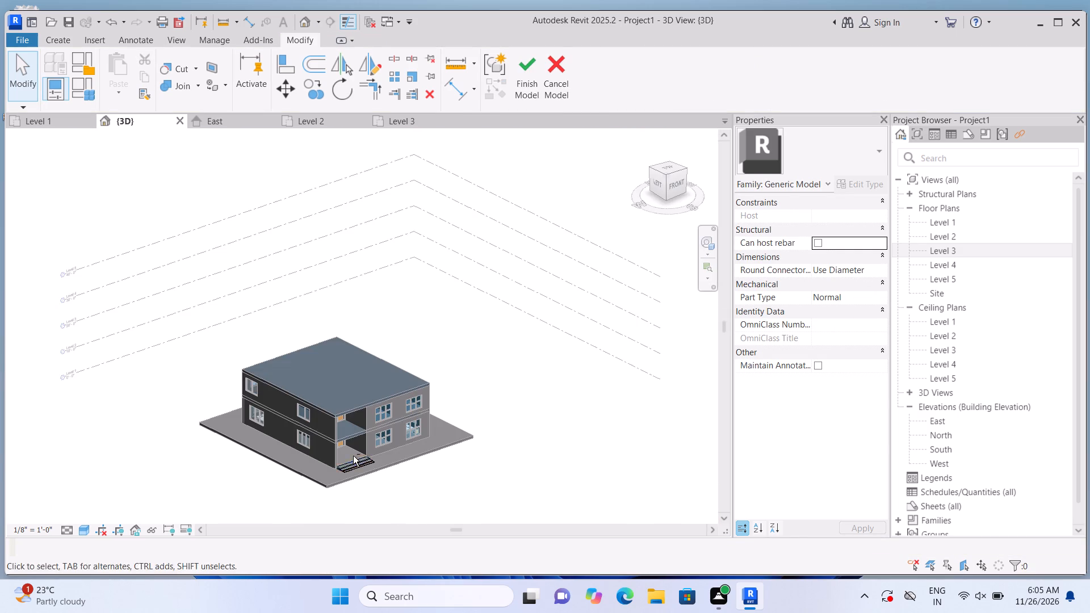
shift+middle_click(353, 456)
scroll(293, 486, up, 13)
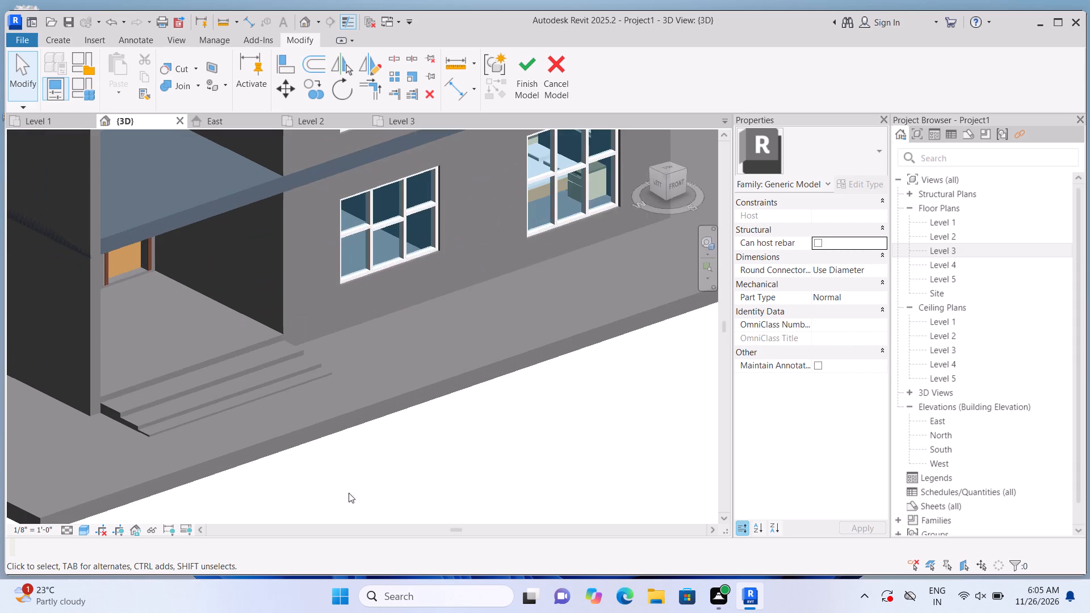
shift+middle_drag(322, 496, 405, 489)
shift+middle_click(403, 489)
scroll(358, 379, up, 5)
middle_drag(325, 345, 396, 275)
scroll(409, 279, down, 3)
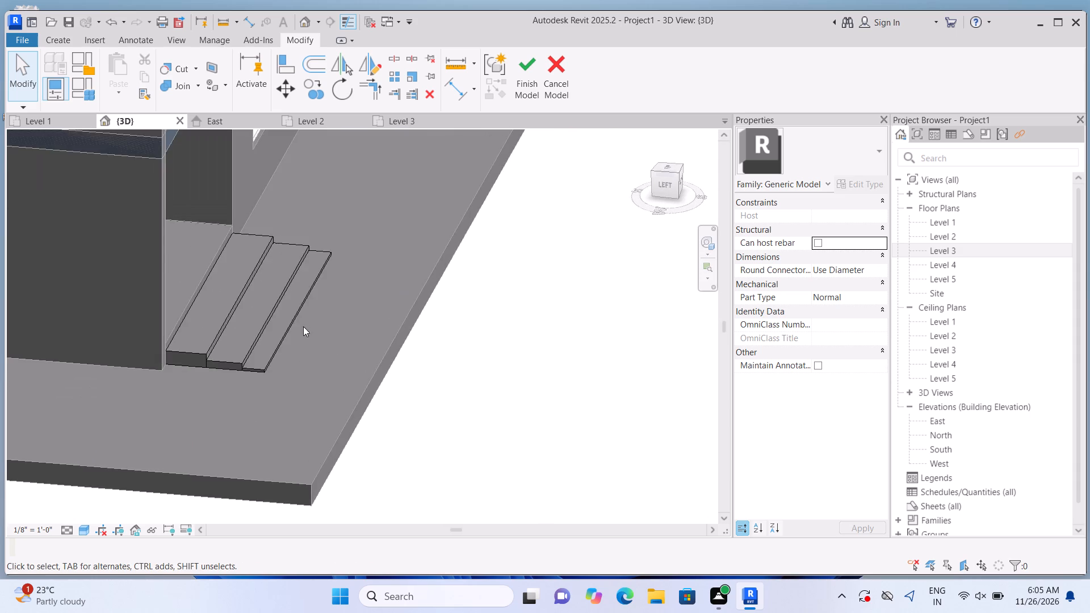
scroll(301, 326, up, 2)
scroll(236, 379, up, 2)
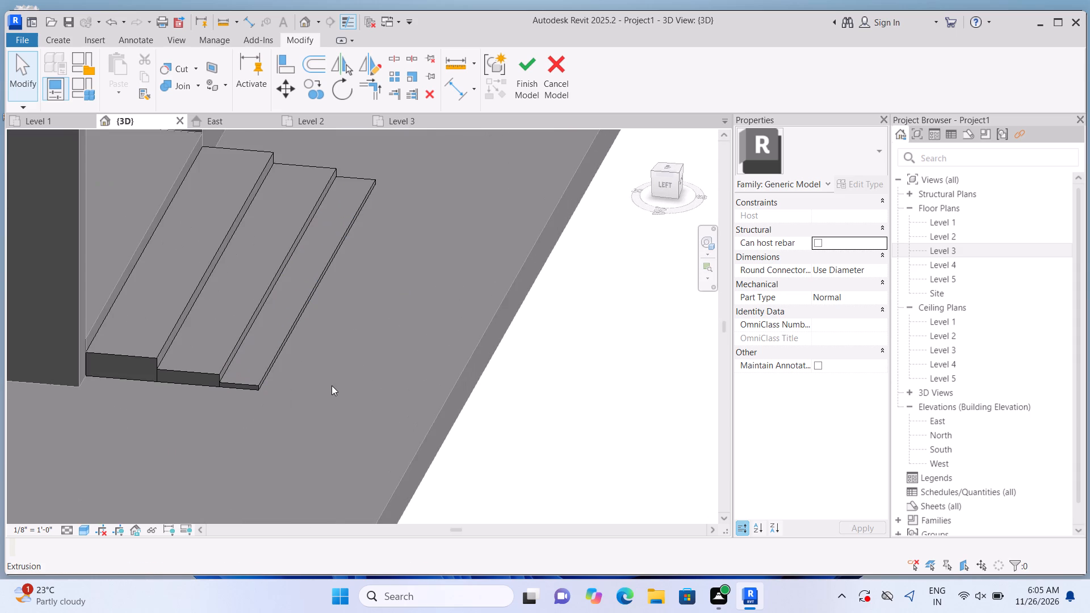
scroll(332, 385, down, 6)
middle_drag(321, 411, 304, 416)
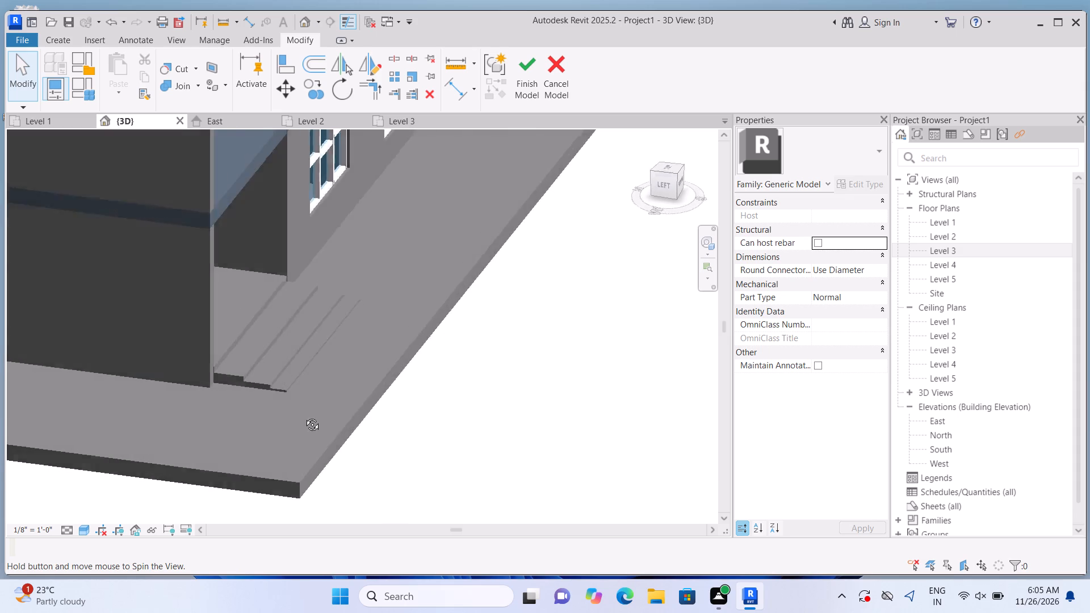
middle_drag(304, 416, 316, 416)
scroll(317, 364, up, 4)
Pull the middle step's front face slightly inward to narrow its tread.
click(317, 364)
click(318, 275)
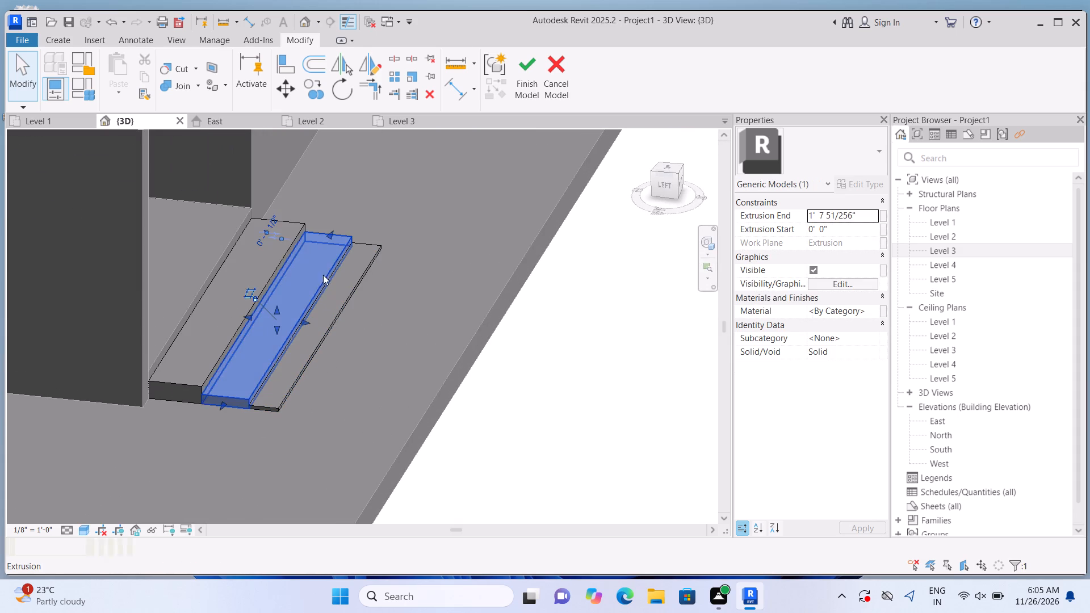
scroll(323, 276, up, 3)
drag(294, 340, 275, 334)
click(275, 334)
click(588, 434)
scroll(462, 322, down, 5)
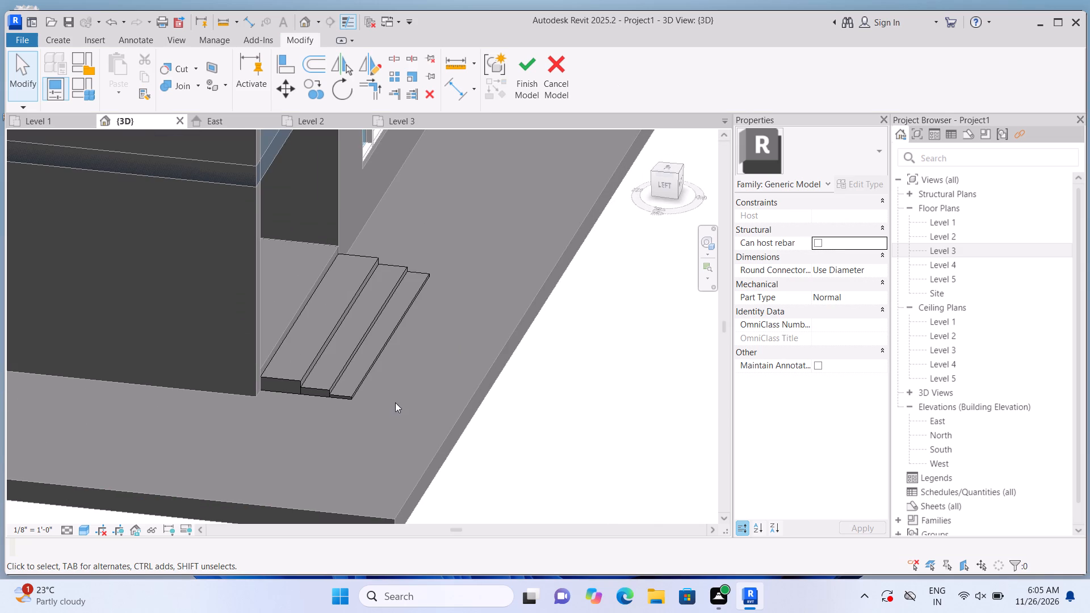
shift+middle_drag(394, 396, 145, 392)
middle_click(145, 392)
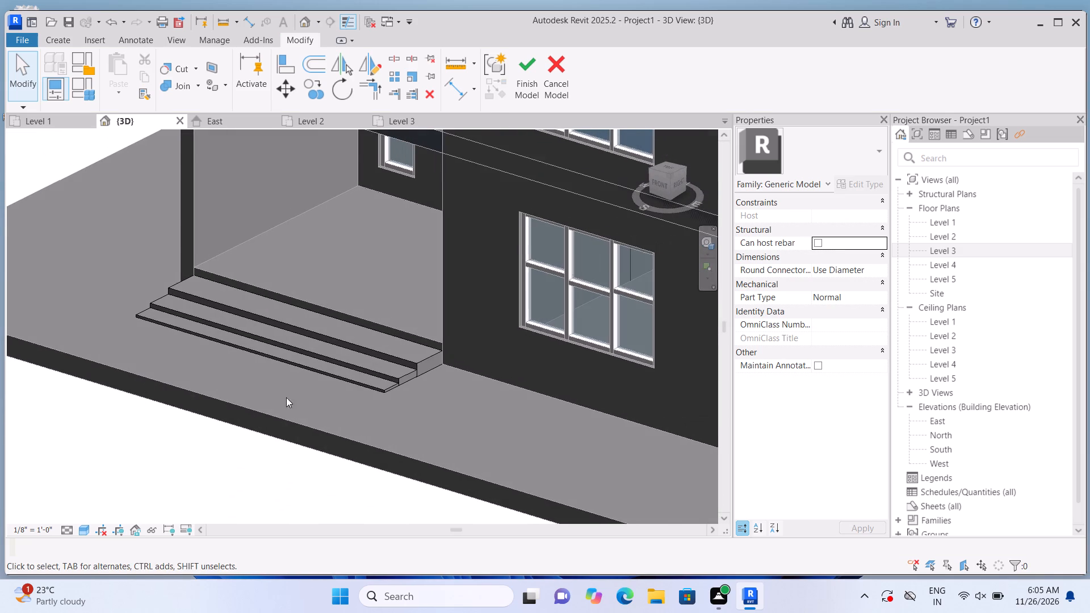
Extrude a rectangle 1' 0" deep on the steps' right end face, from the top step's upper wall corner to the bottom step's front foot.
scroll(477, 407, up, 1)
middle_drag(476, 407, 380, 420)
scroll(380, 419, up, 7)
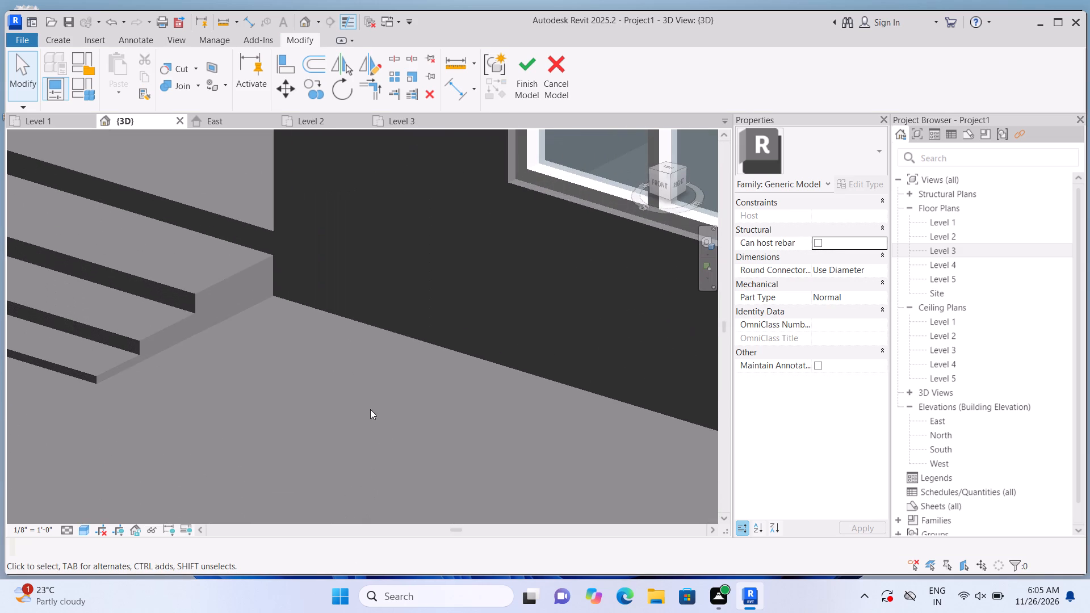
click(65, 38)
click(127, 80)
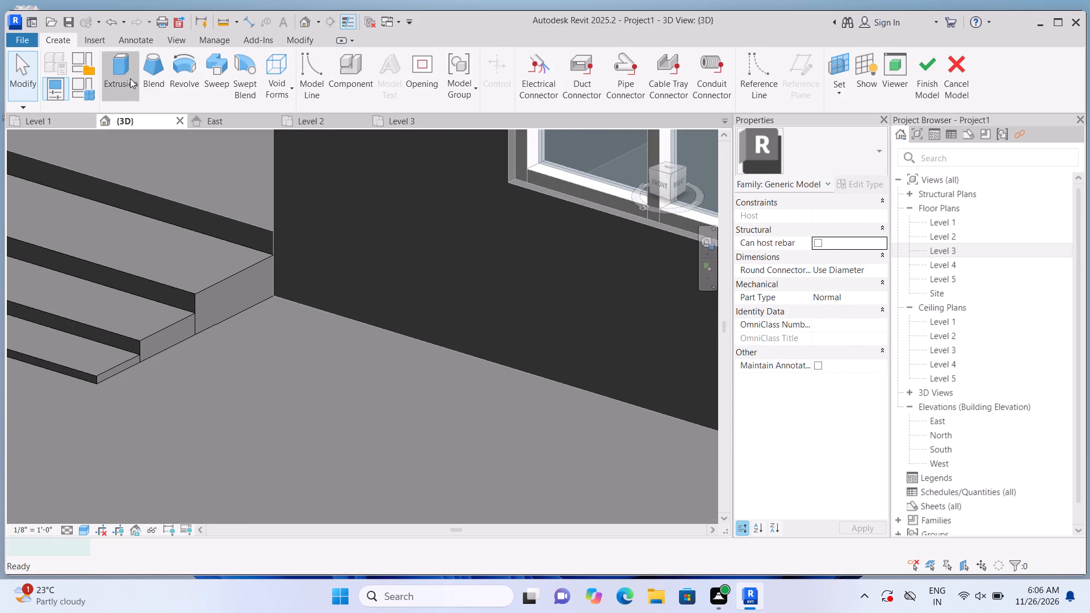
click(739, 94)
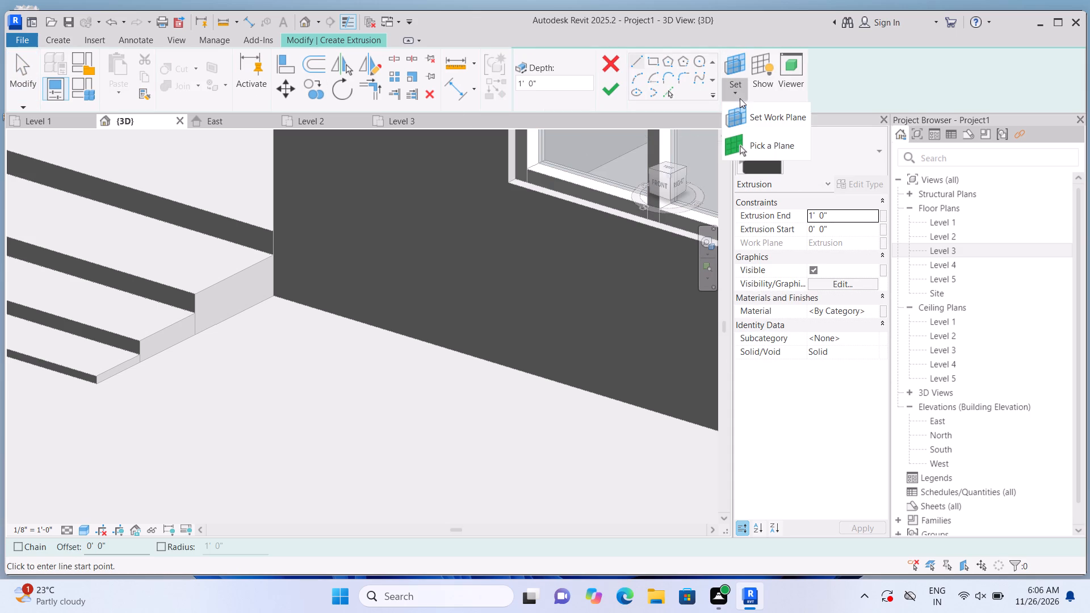
click(749, 140)
click(258, 276)
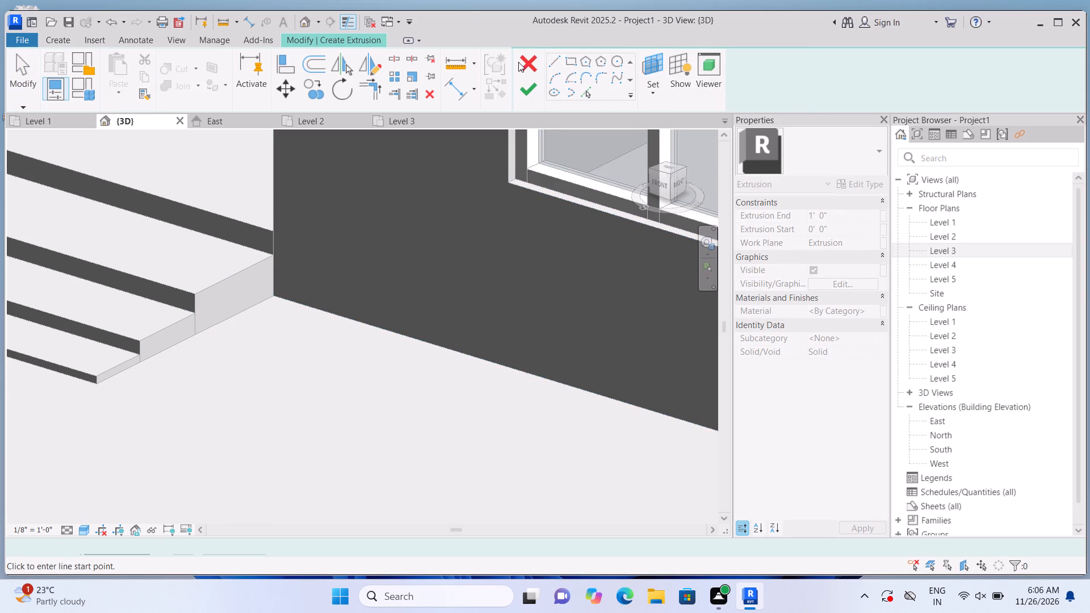
click(652, 57)
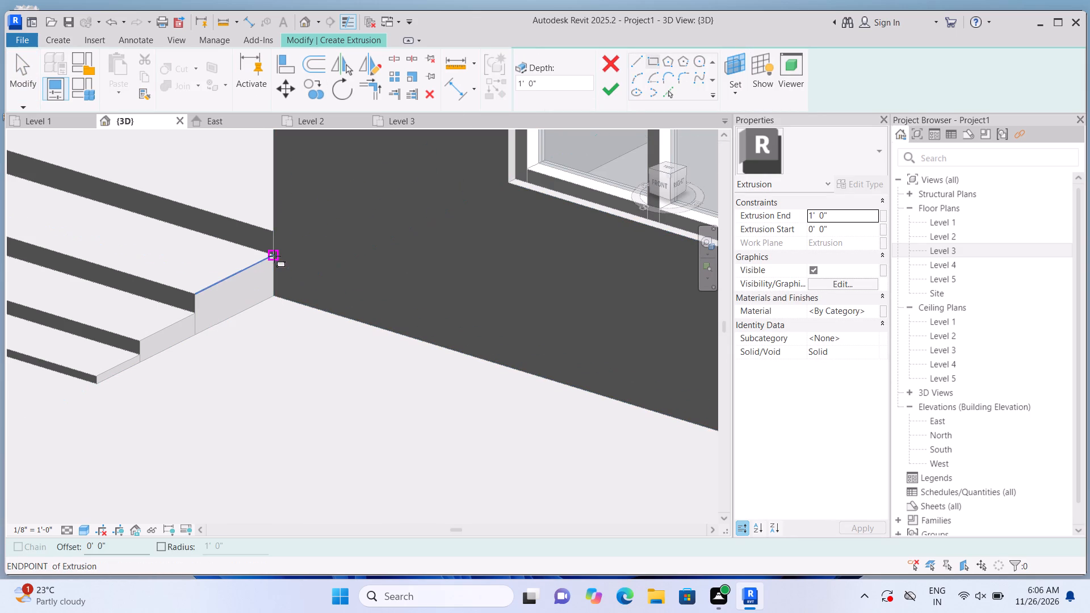
click(274, 256)
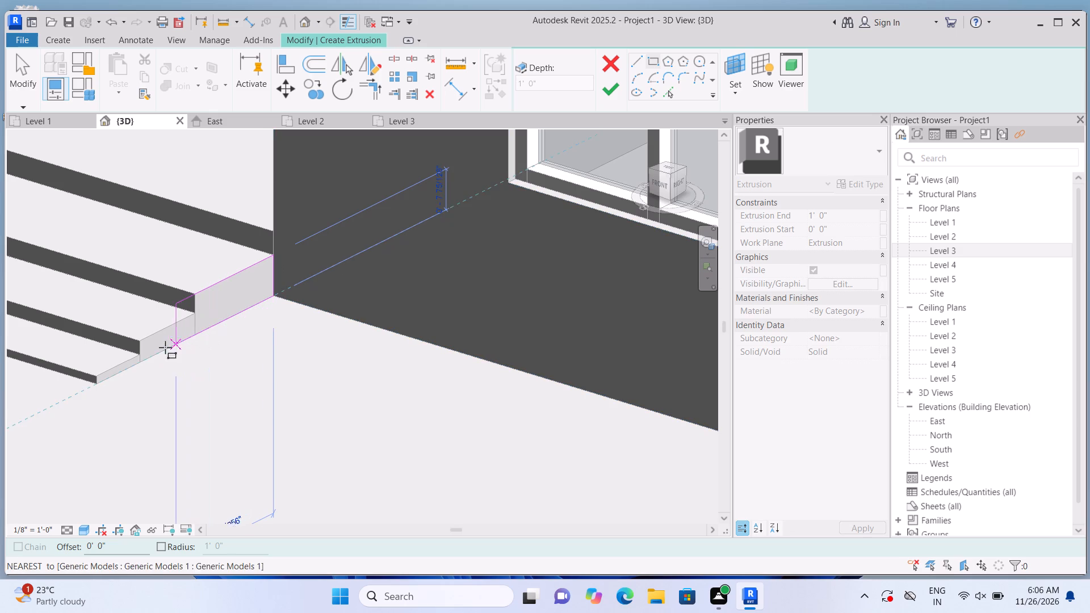
scroll(99, 391, up, 9)
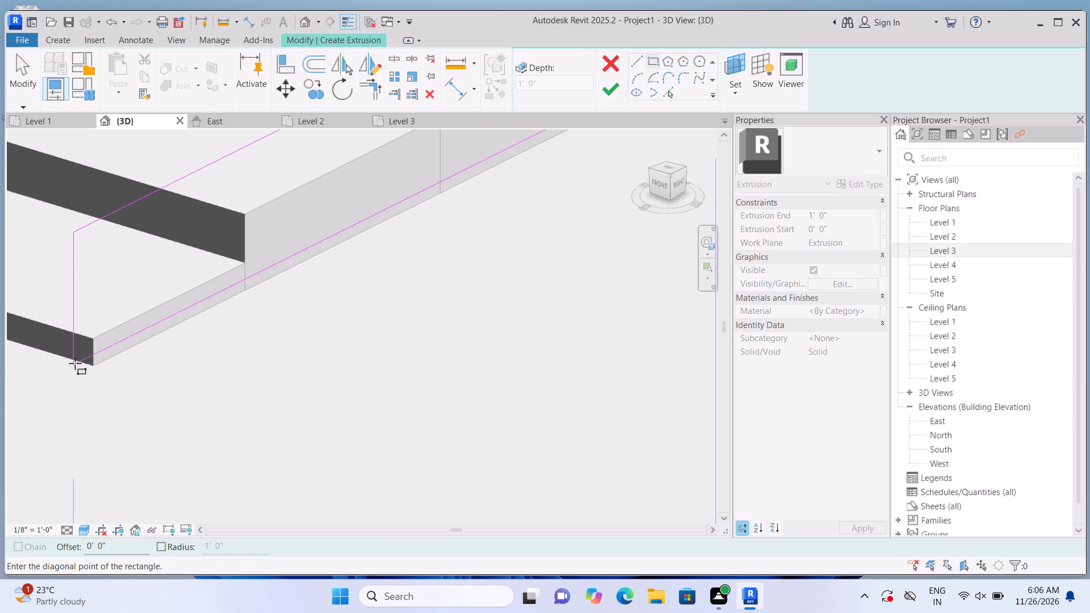
click(91, 368)
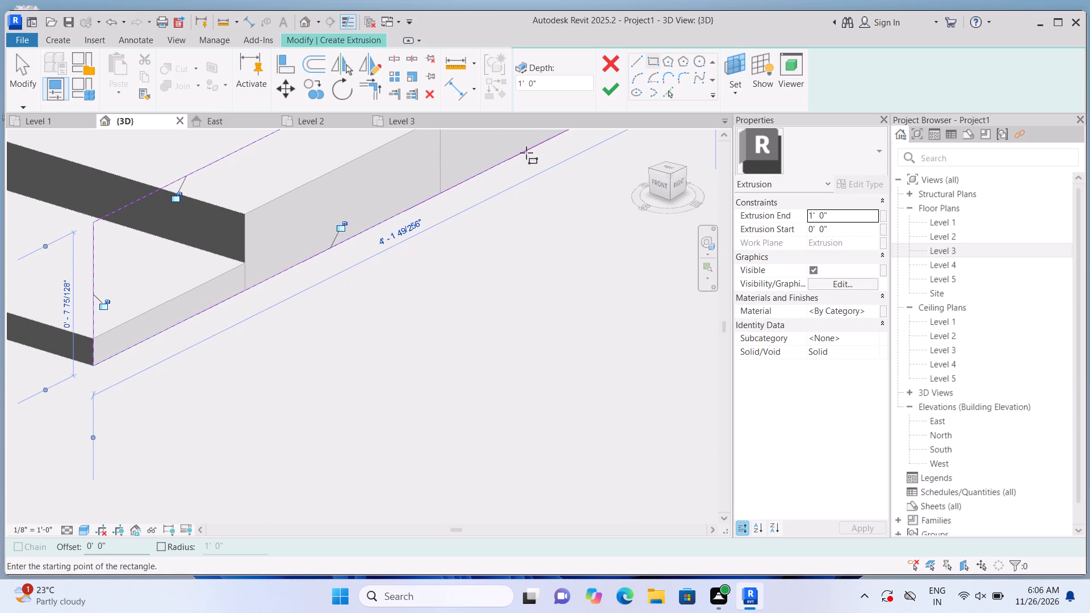
click(610, 96)
Raise the top face of the right side block so it stands above the top step like a low parapet.
scroll(431, 351, down, 7)
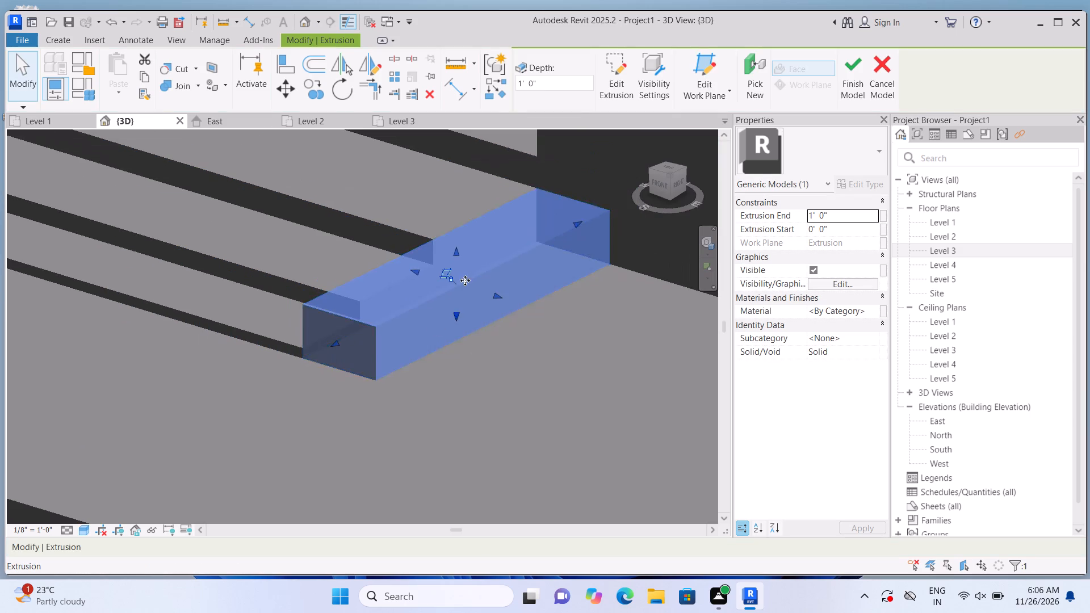
drag(456, 248, 461, 188)
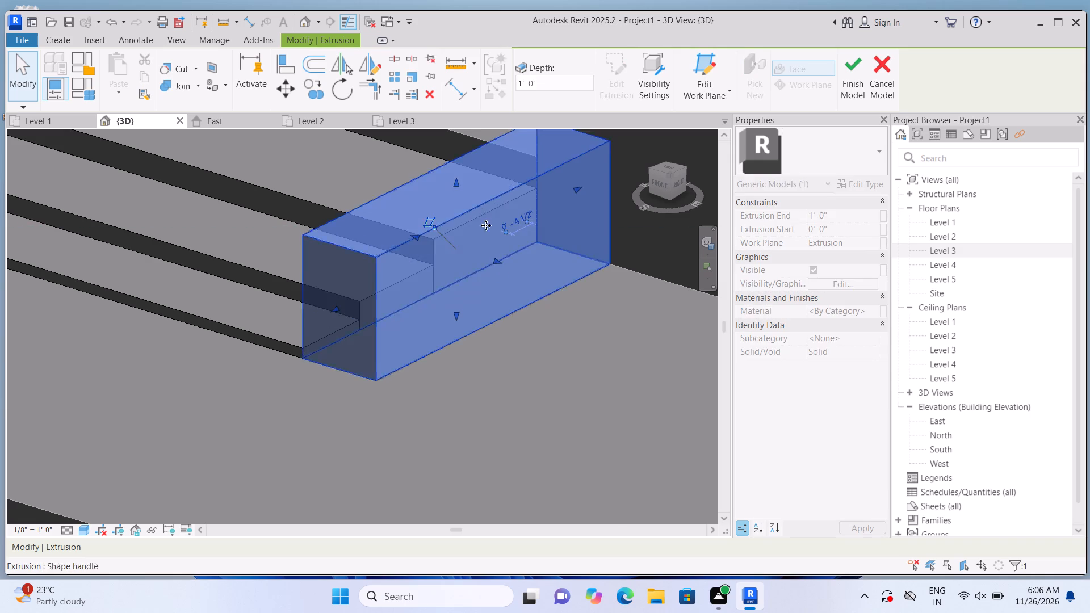
scroll(502, 268, down, 9)
click(227, 431)
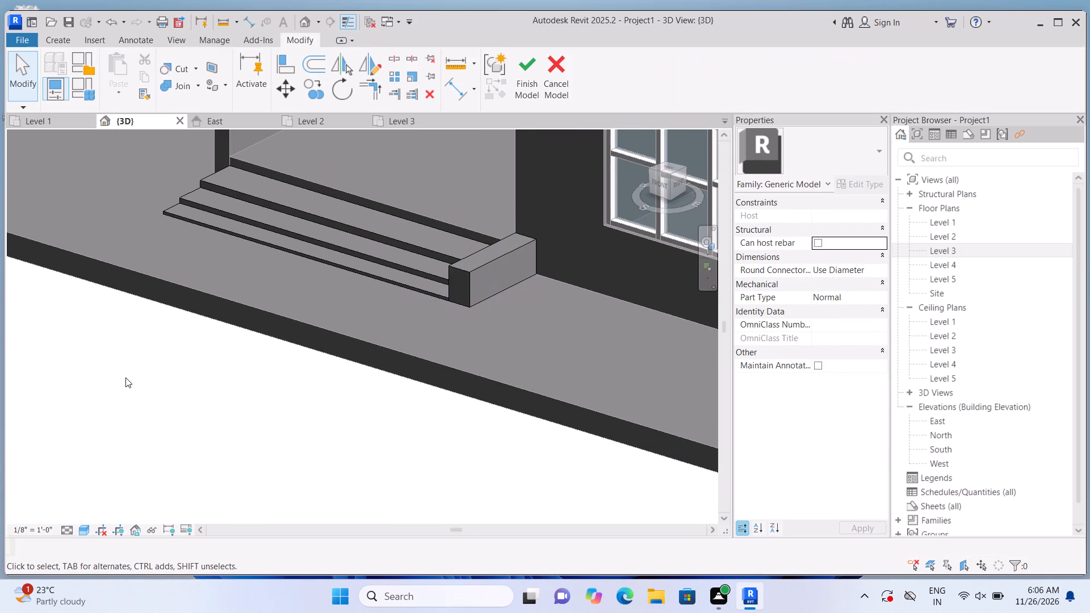
Extrude a rectangle 1' 0" deep on the steps' left end face, from the top step's upper wall corner to the bottom step's front foot.
shift+middle_click(133, 377)
shift+middle_click(237, 350)
scroll(463, 364, down, 4)
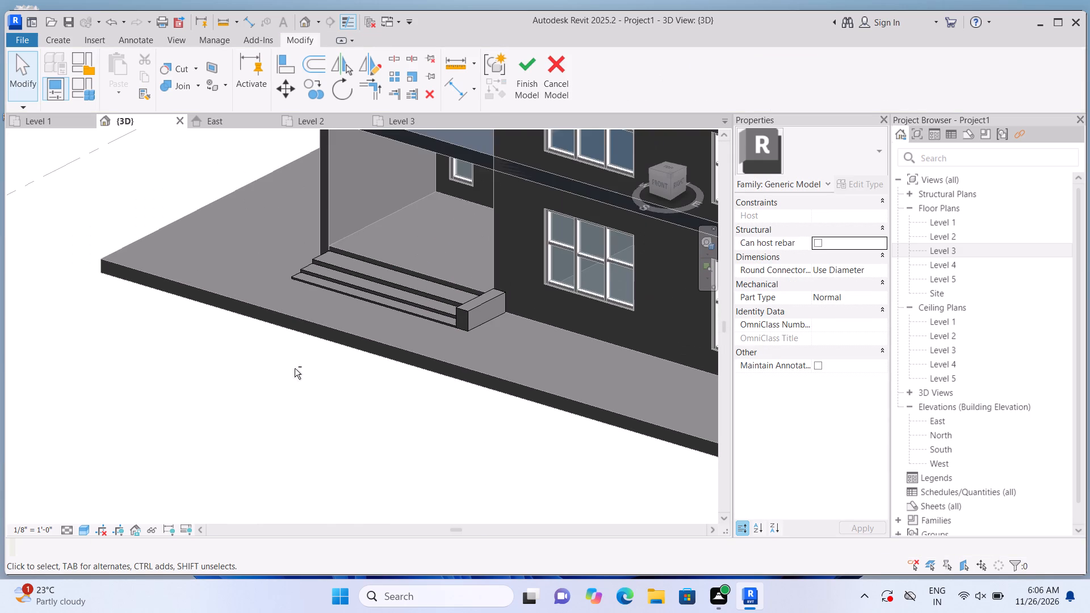
shift+middle_click(291, 368)
scroll(405, 404, down, 6)
scroll(396, 428, up, 2)
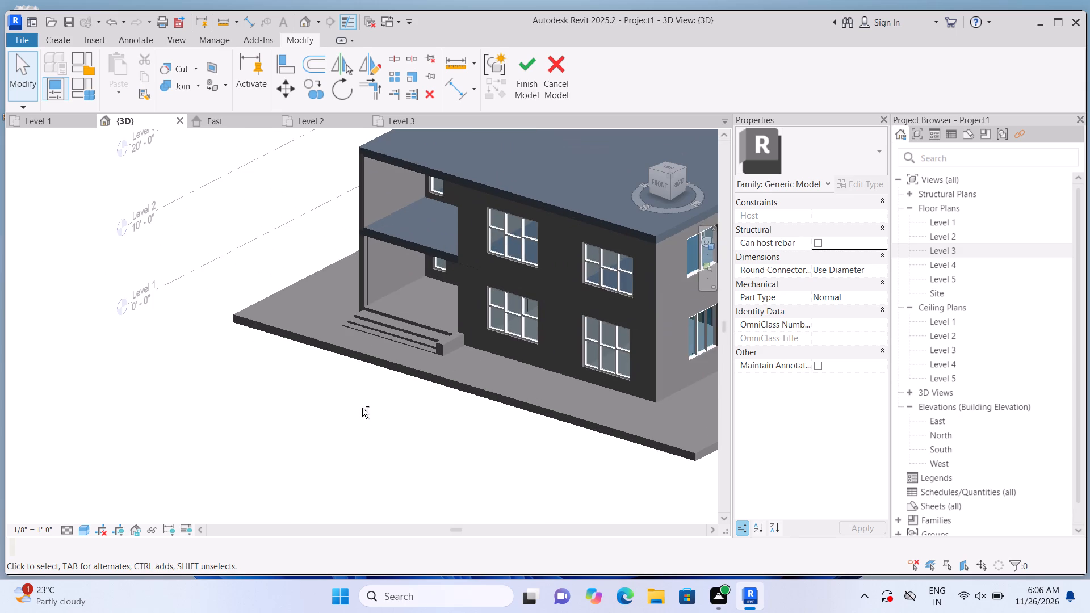
shift+middle_drag(363, 408, 554, 400)
shift+scroll(554, 396, up, 10)
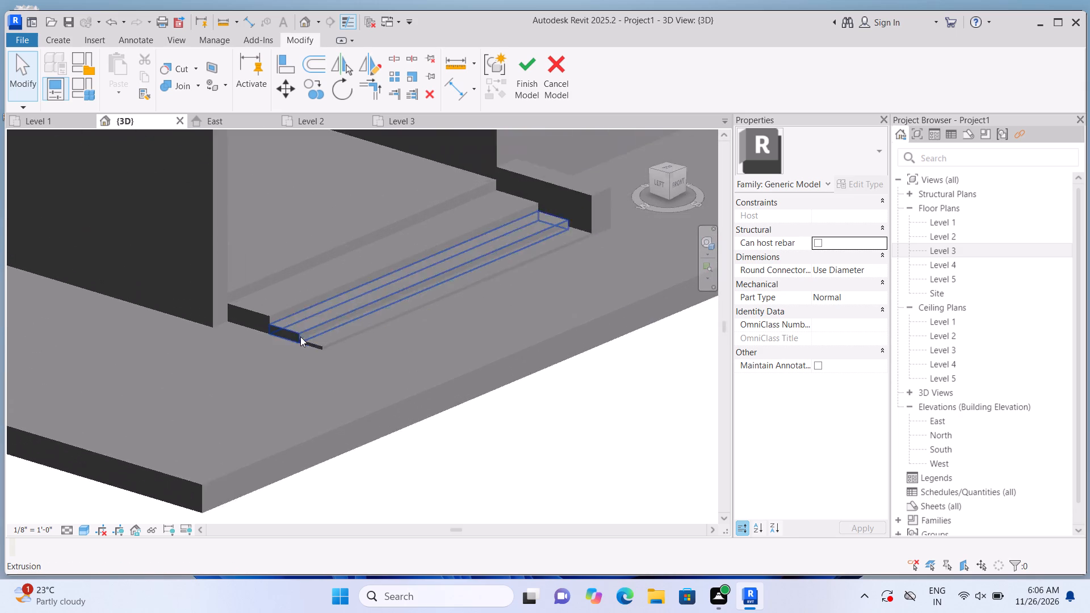
shift+scroll(300, 337, up, 7)
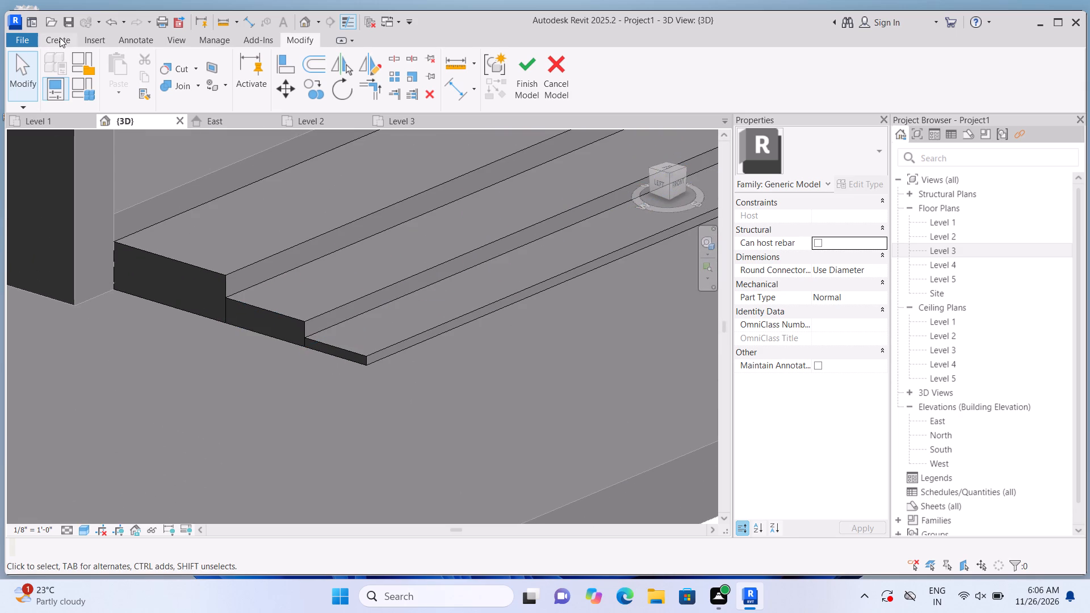
click(60, 37)
click(126, 87)
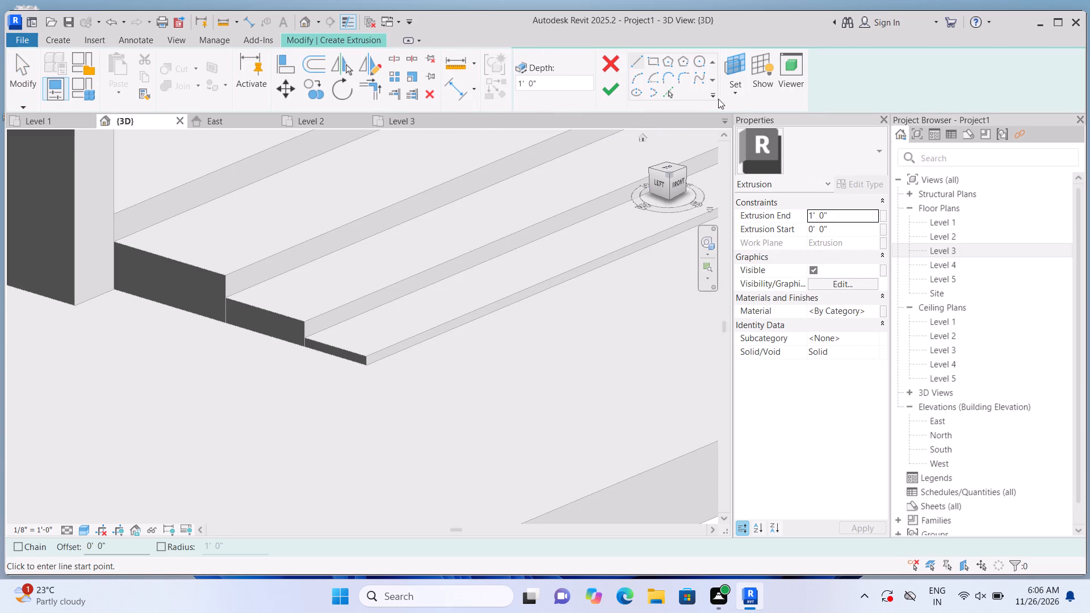
click(739, 93)
click(761, 149)
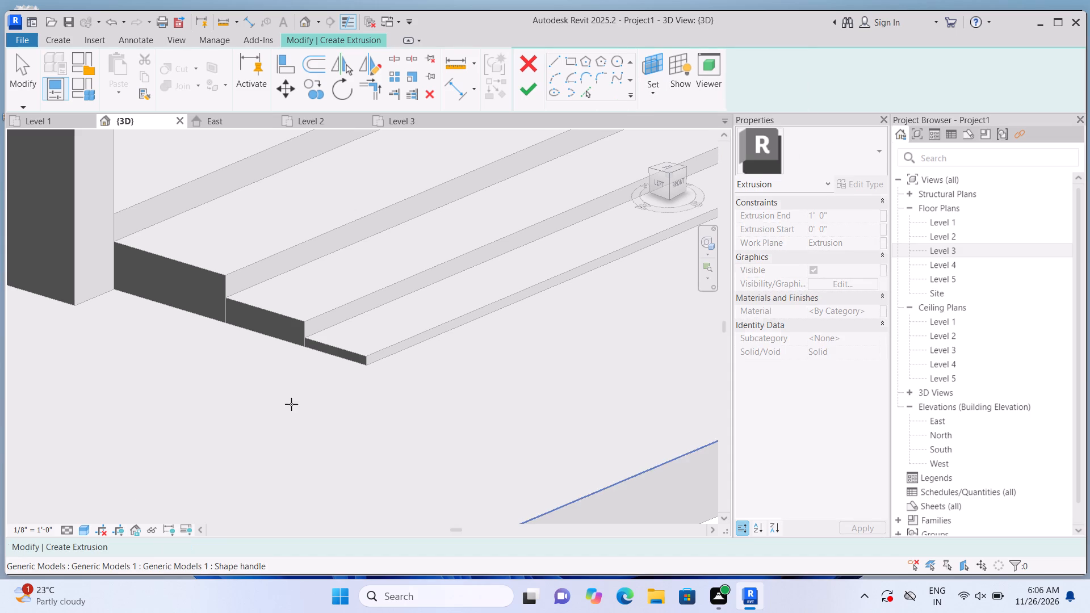
scroll(199, 261, up, 4)
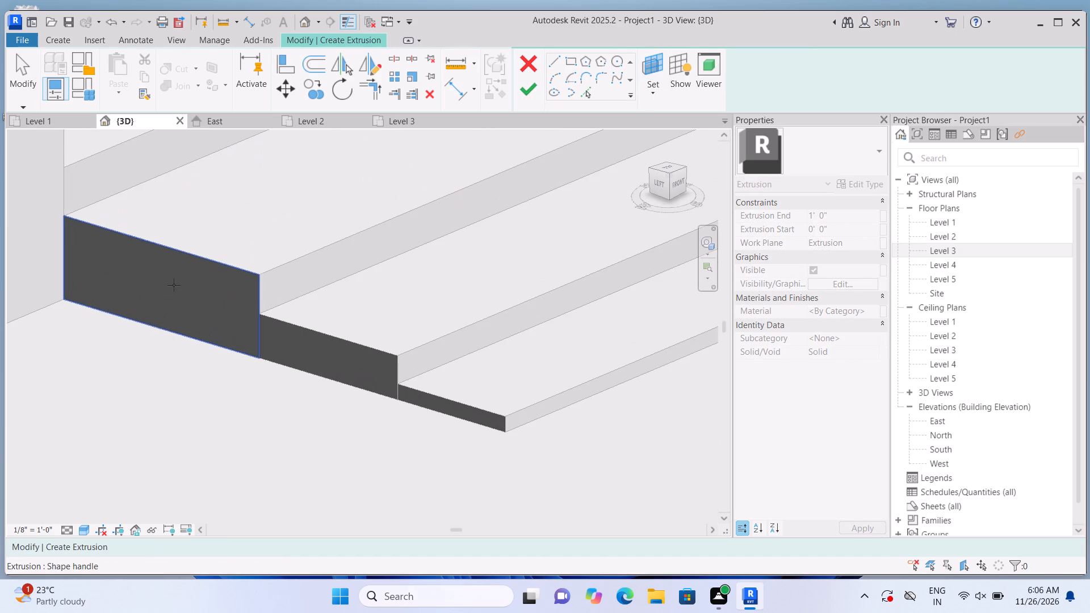
click(174, 285)
click(649, 61)
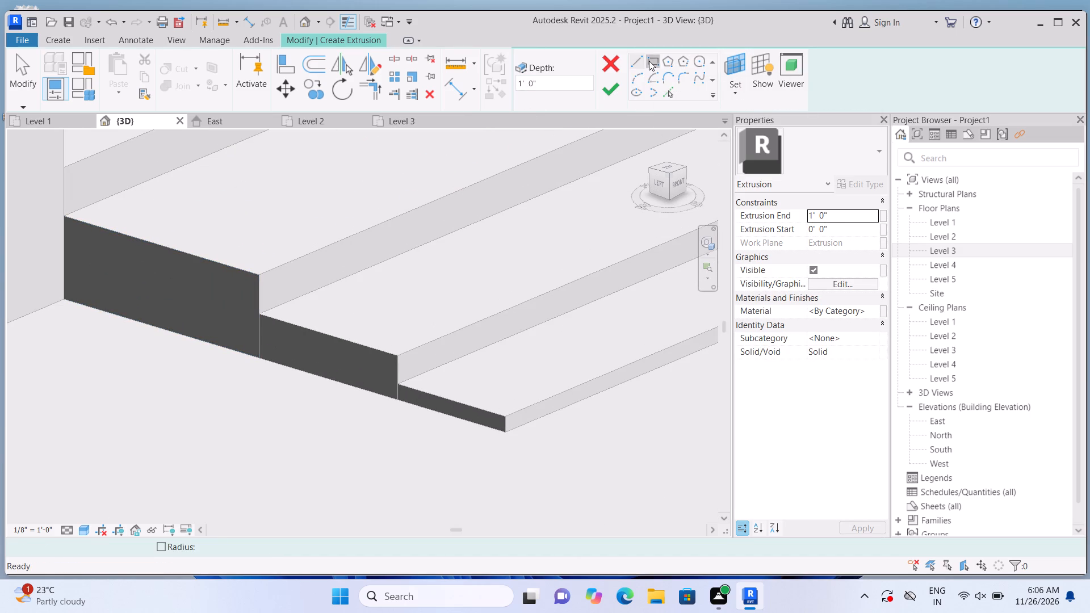
click(66, 216)
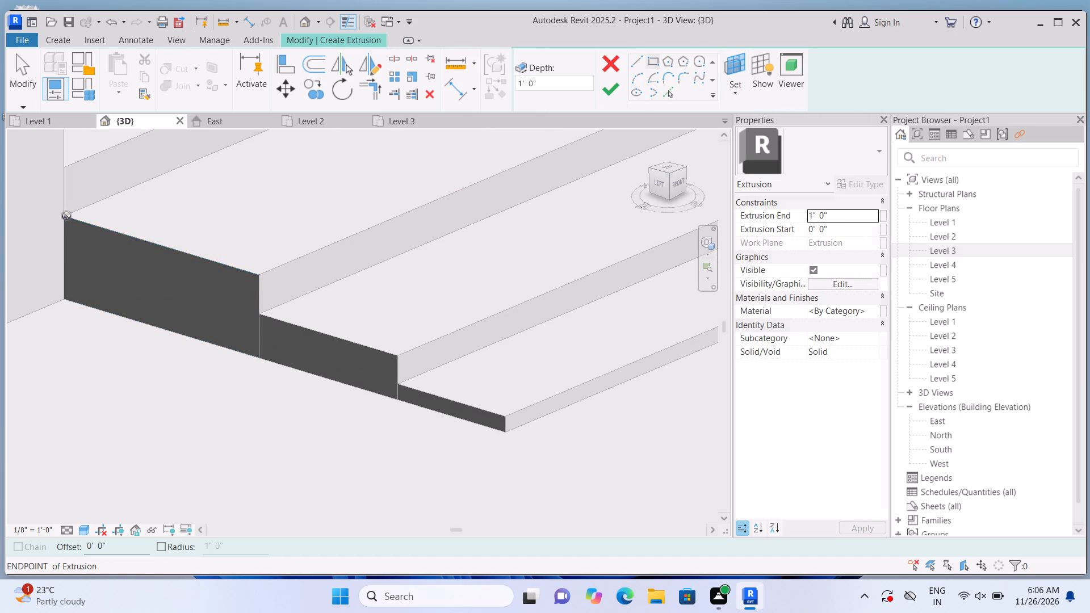
scroll(519, 439, up, 2)
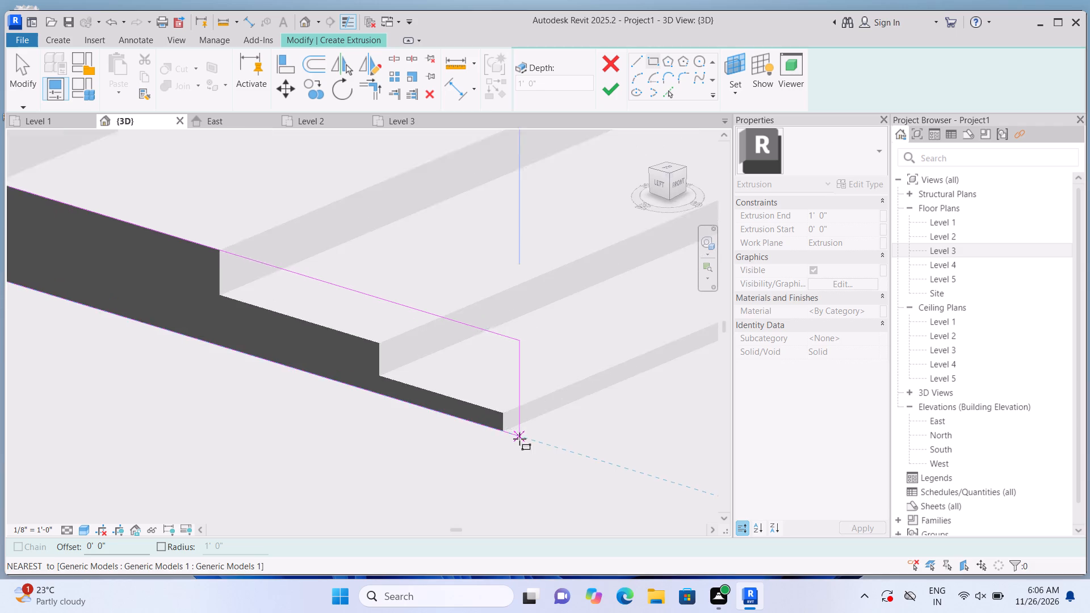
scroll(519, 439, up, 3)
click(497, 424)
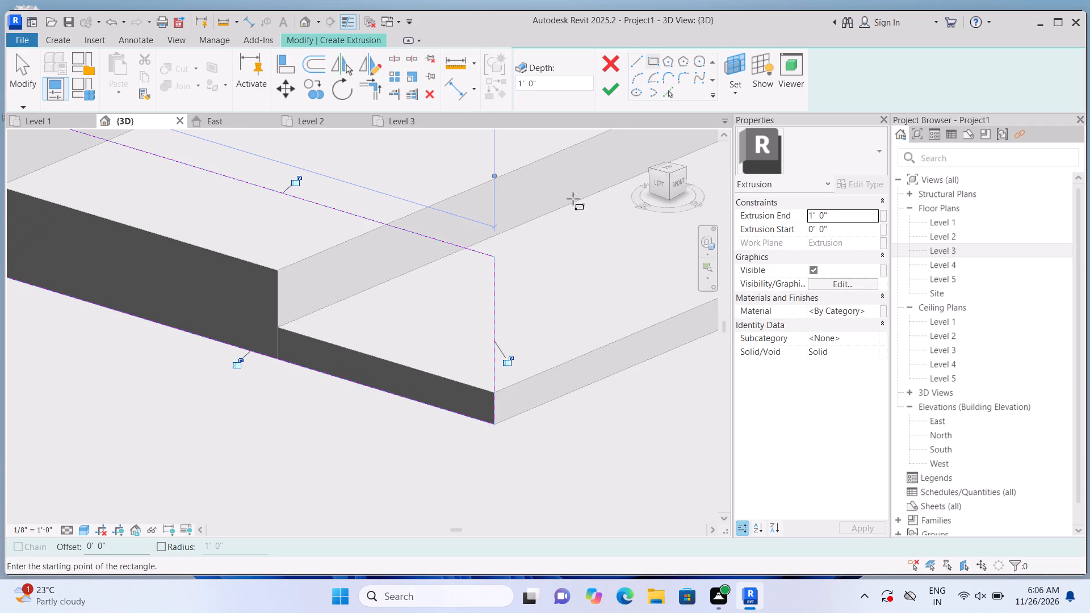
click(605, 89)
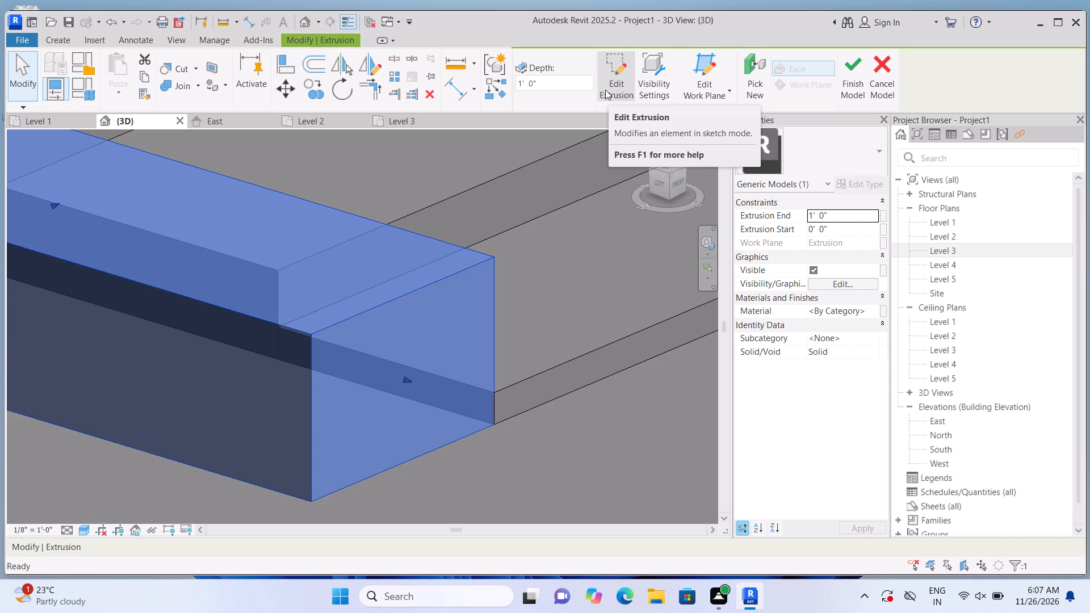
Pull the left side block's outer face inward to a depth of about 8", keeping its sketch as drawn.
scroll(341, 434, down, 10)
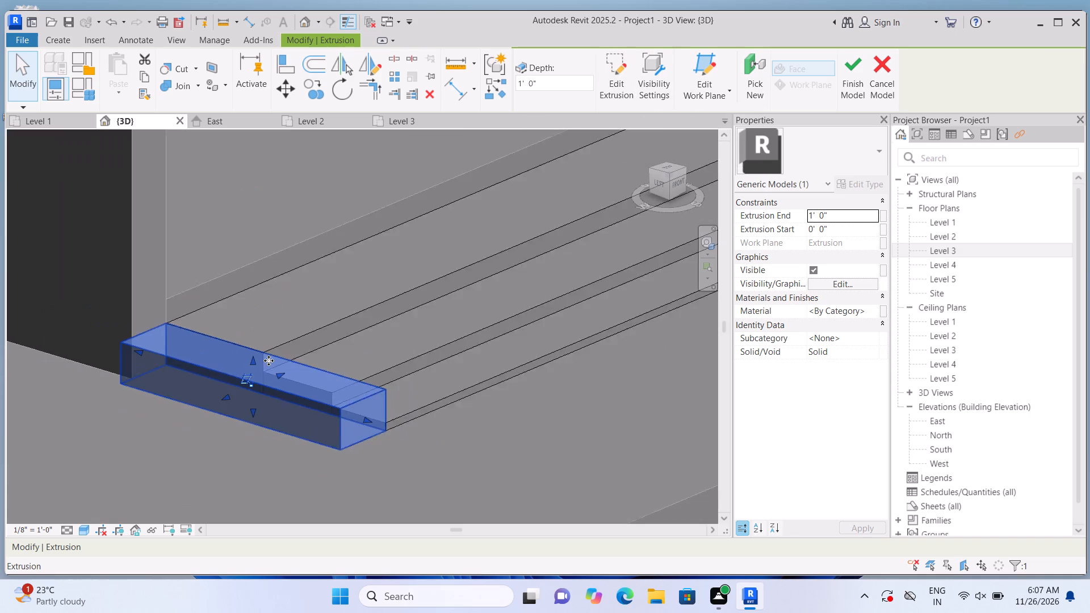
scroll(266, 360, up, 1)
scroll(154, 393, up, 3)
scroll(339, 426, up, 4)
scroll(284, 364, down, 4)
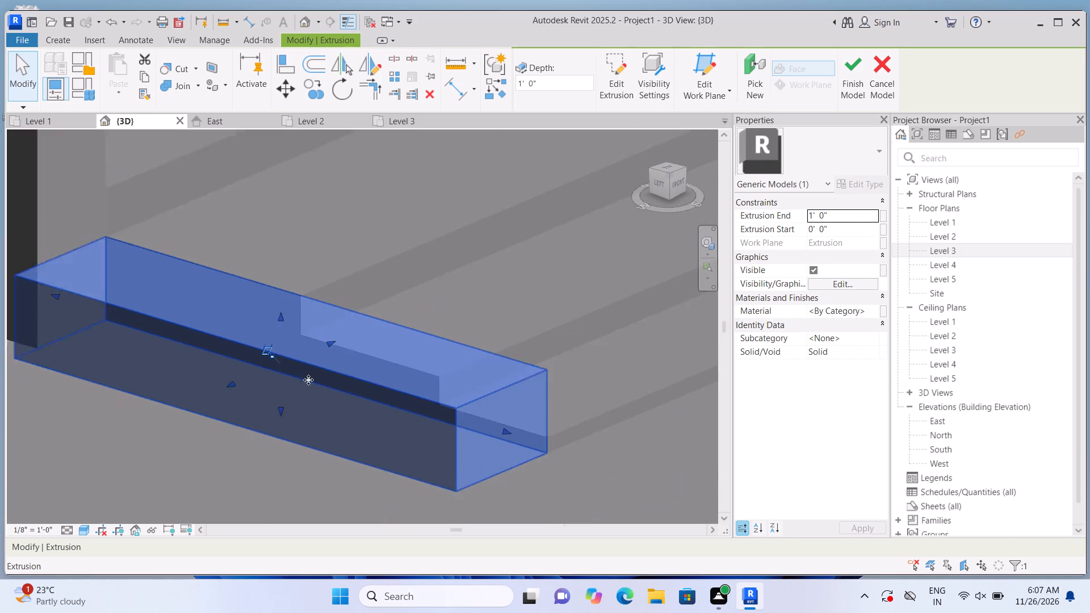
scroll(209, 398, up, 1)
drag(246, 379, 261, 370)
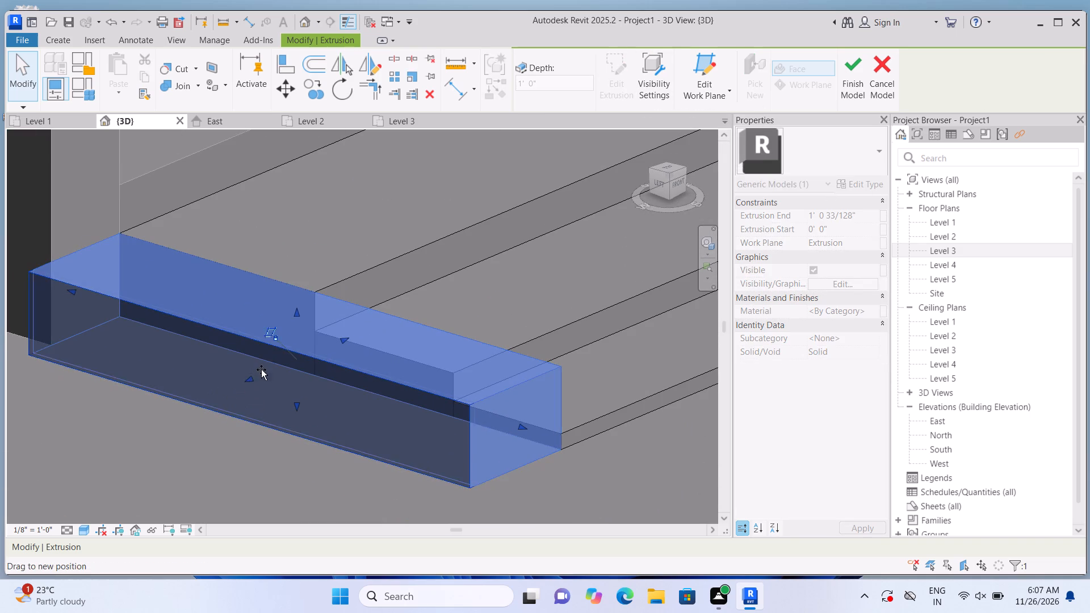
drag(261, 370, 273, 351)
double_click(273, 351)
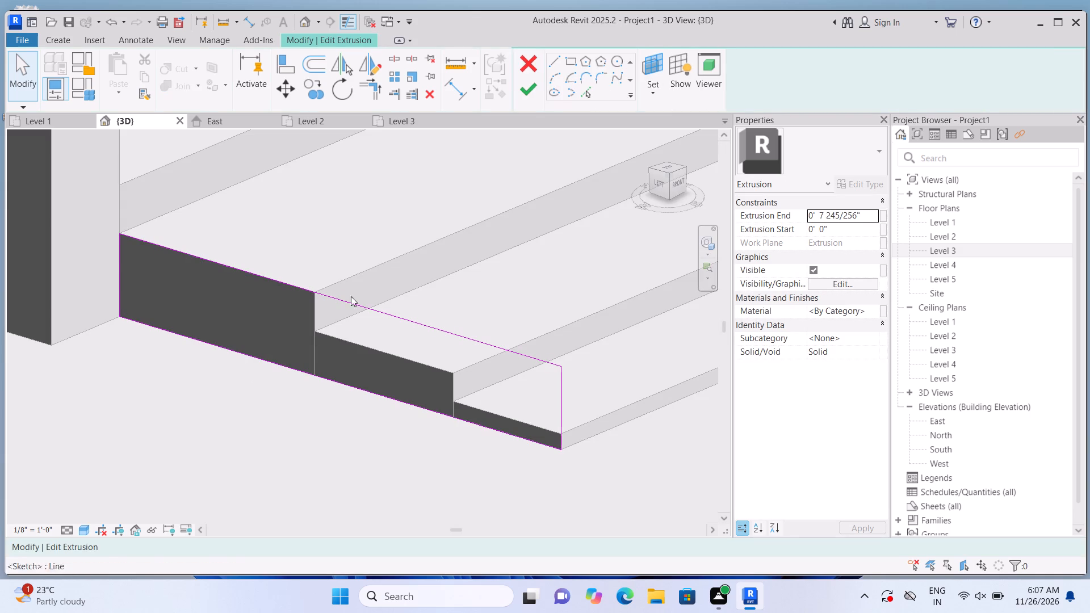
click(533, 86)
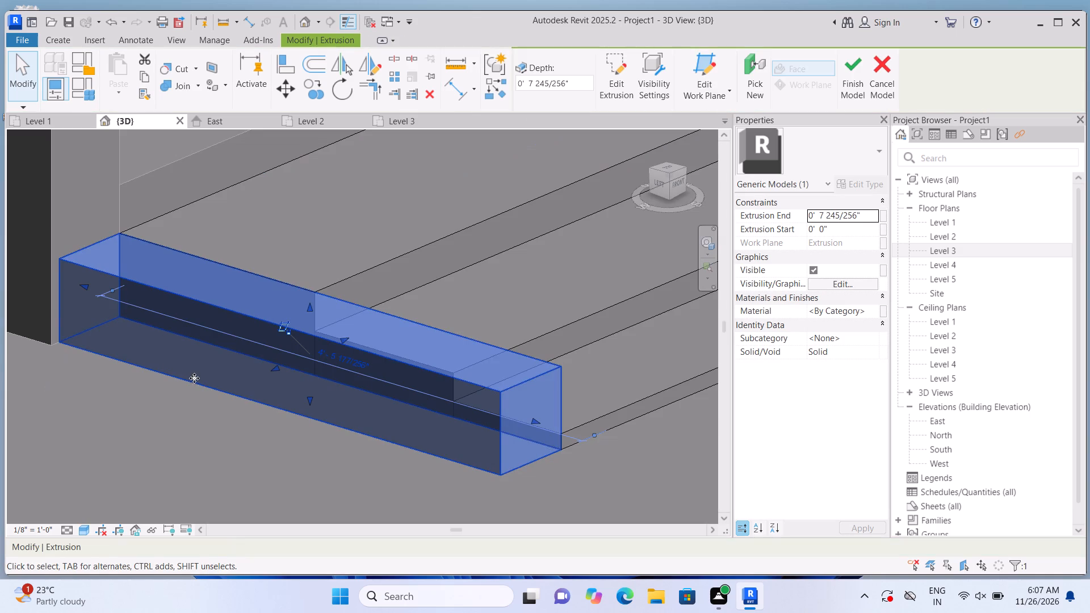
Set the left side block's outer face flush with the house's side wall, at a depth of 0' 9".
scroll(202, 383, up, 1)
middle_drag(202, 383, 409, 423)
scroll(468, 428, up, 4)
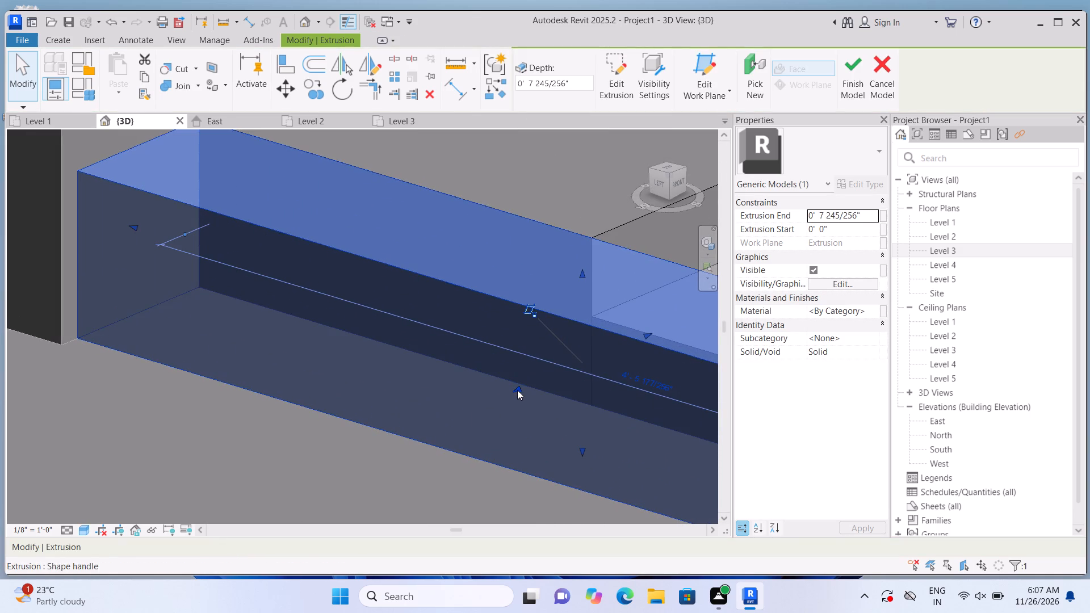
drag(518, 388, 502, 396)
click(502, 396)
scroll(504, 395, down, 1)
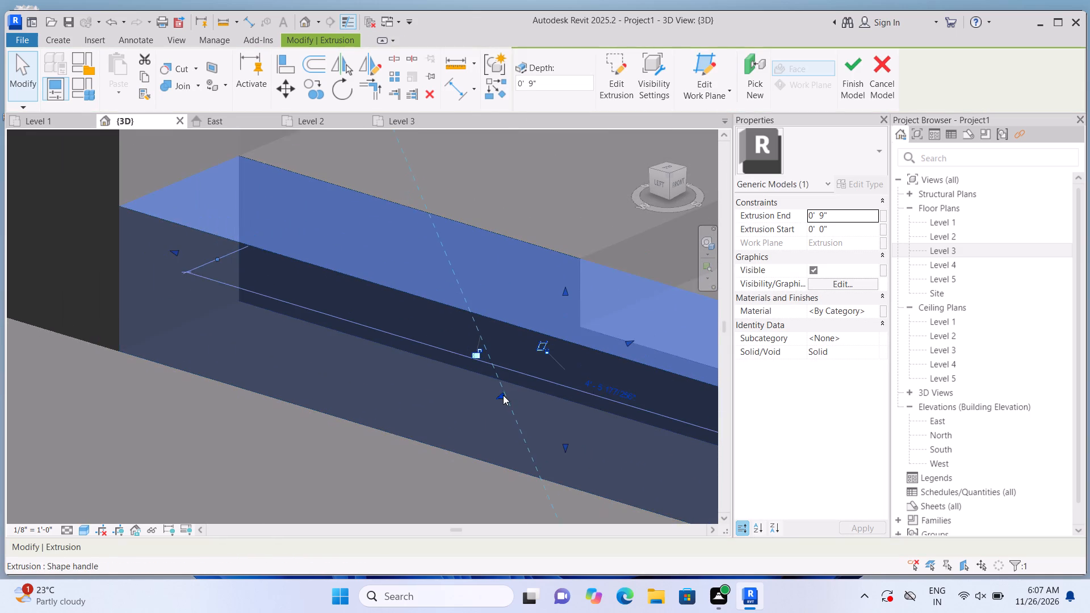
scroll(503, 395, down, 2)
double_click(211, 549)
click(191, 455)
Examine both side blocks against the entrance opening and steps, including from the straight front view.
scroll(191, 456, down, 3)
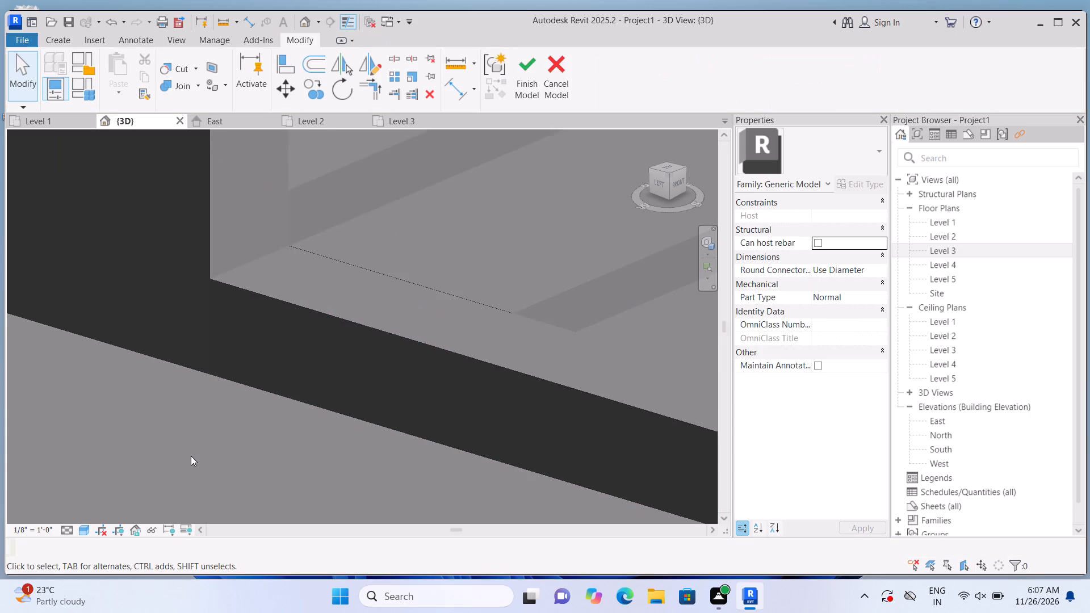
scroll(191, 456, down, 16)
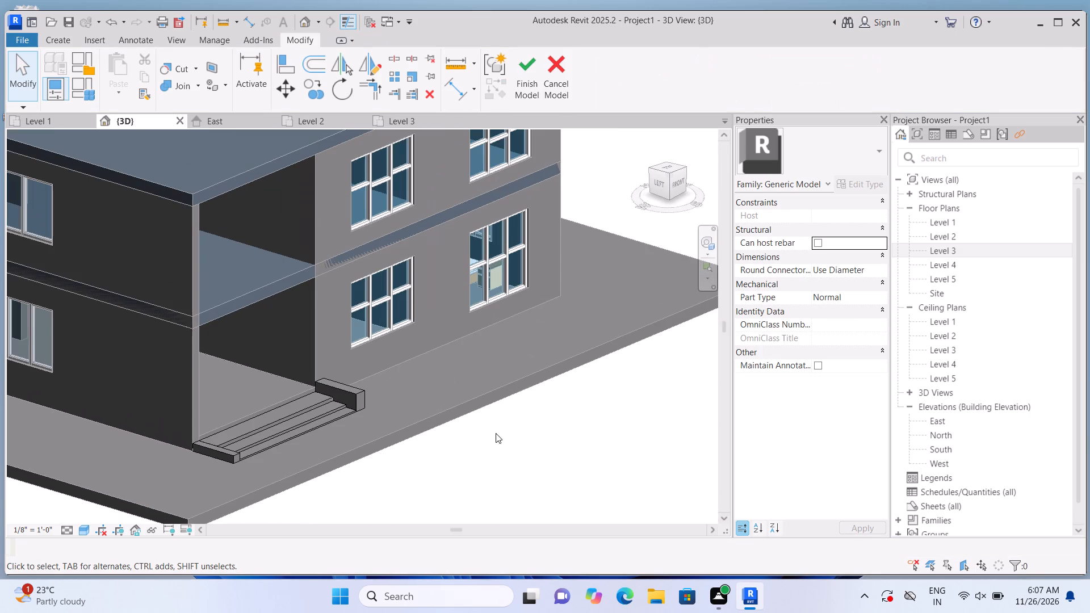
click(680, 190)
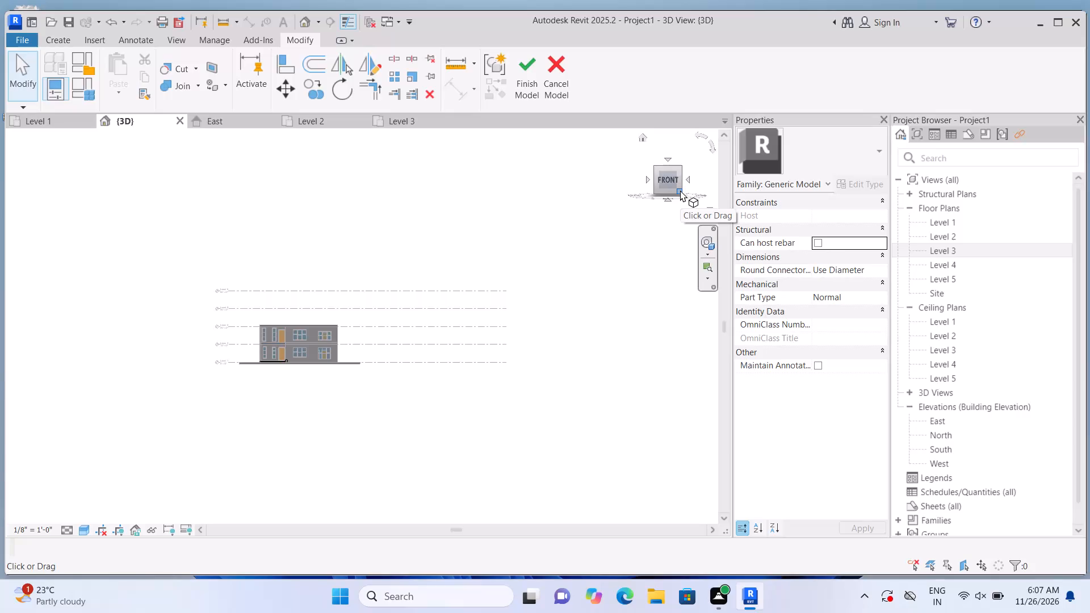
scroll(204, 350, up, 6)
scroll(322, 350, down, 1)
scroll(326, 356, up, 7)
middle_drag(345, 354, 347, 424)
scroll(347, 424, up, 5)
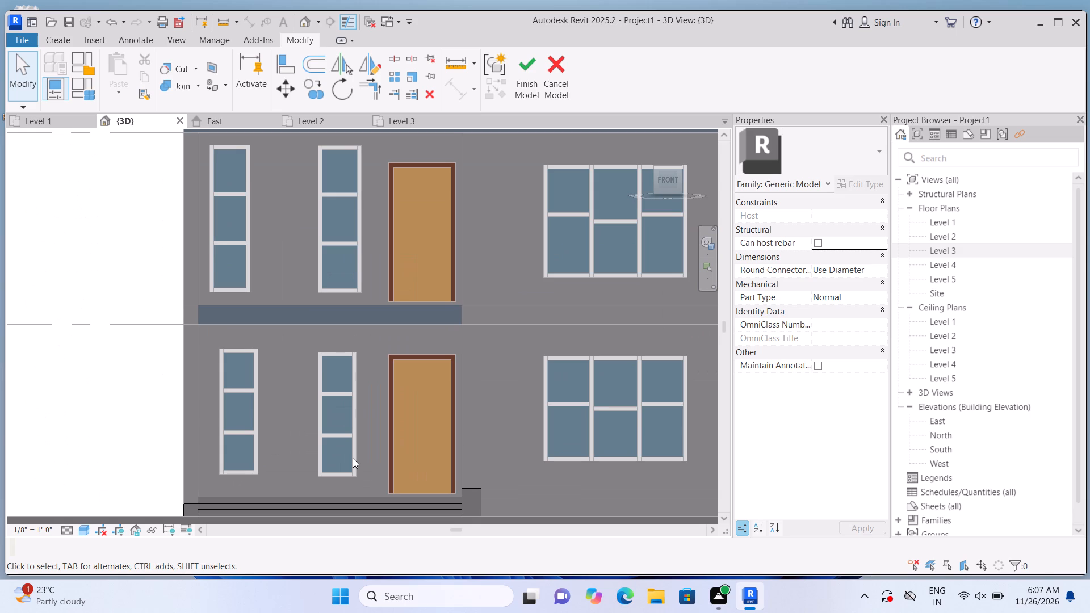
Extrude a rectangle about 14' 6" wide and 10" high, 1' 0" deep, just below the mid-level slab edge above the entrance.
click(61, 36)
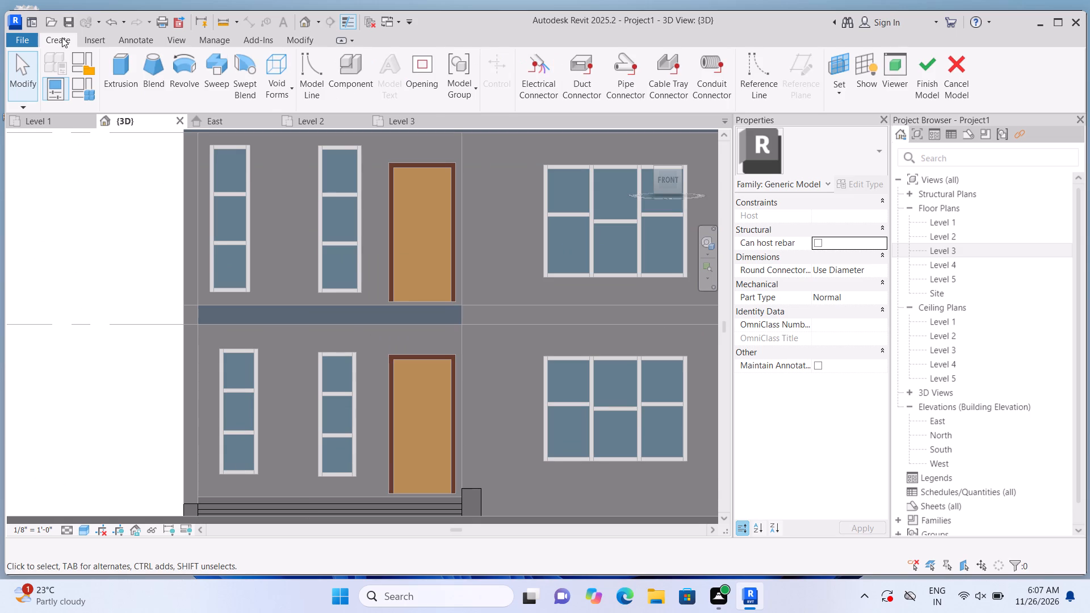
click(132, 91)
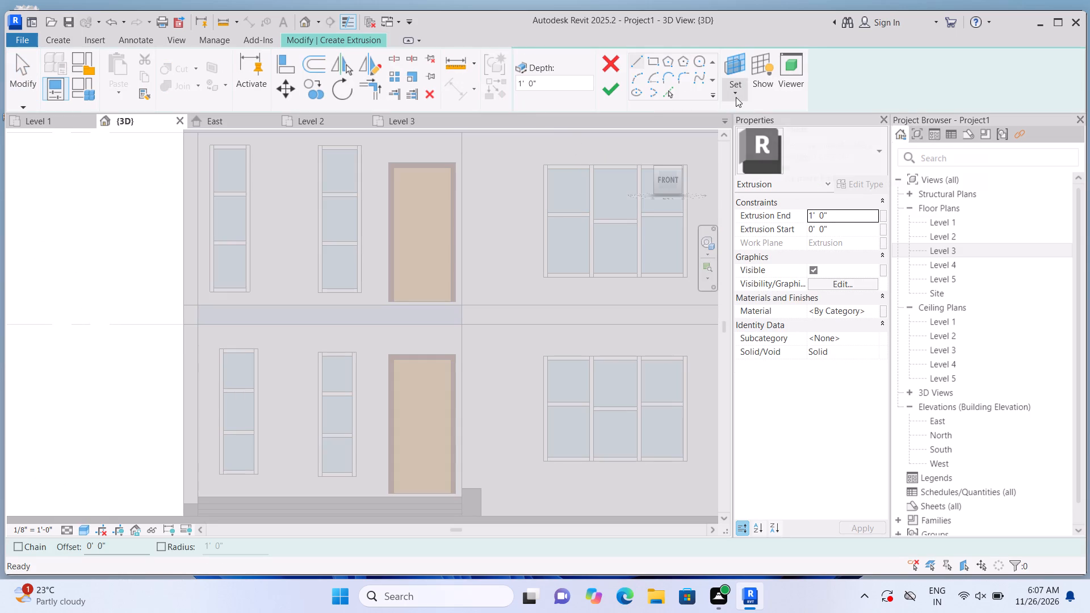
click(736, 97)
click(756, 140)
scroll(390, 344, up, 1)
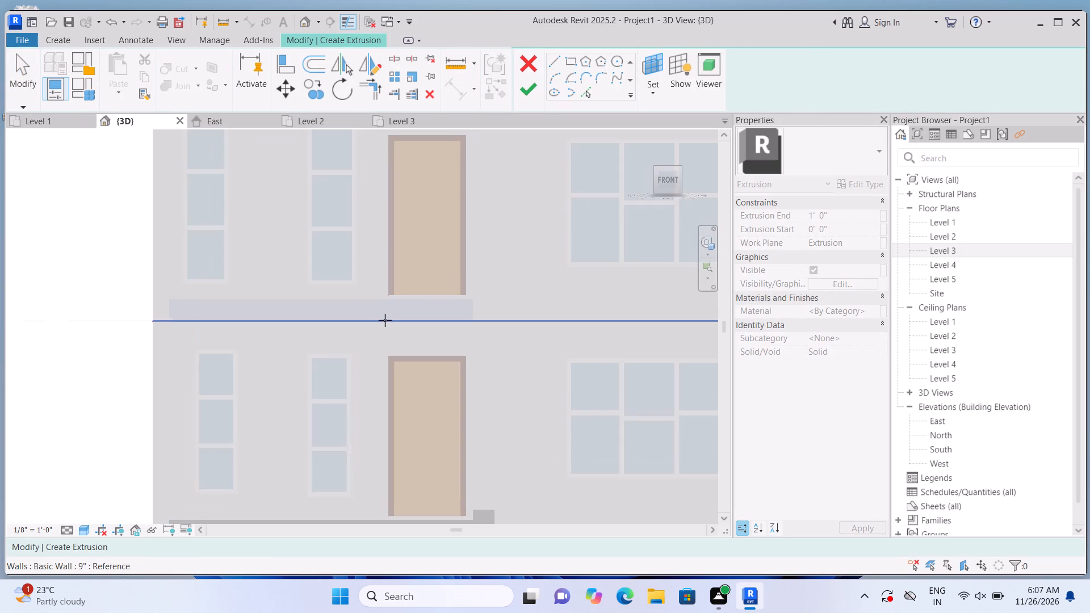
click(383, 308)
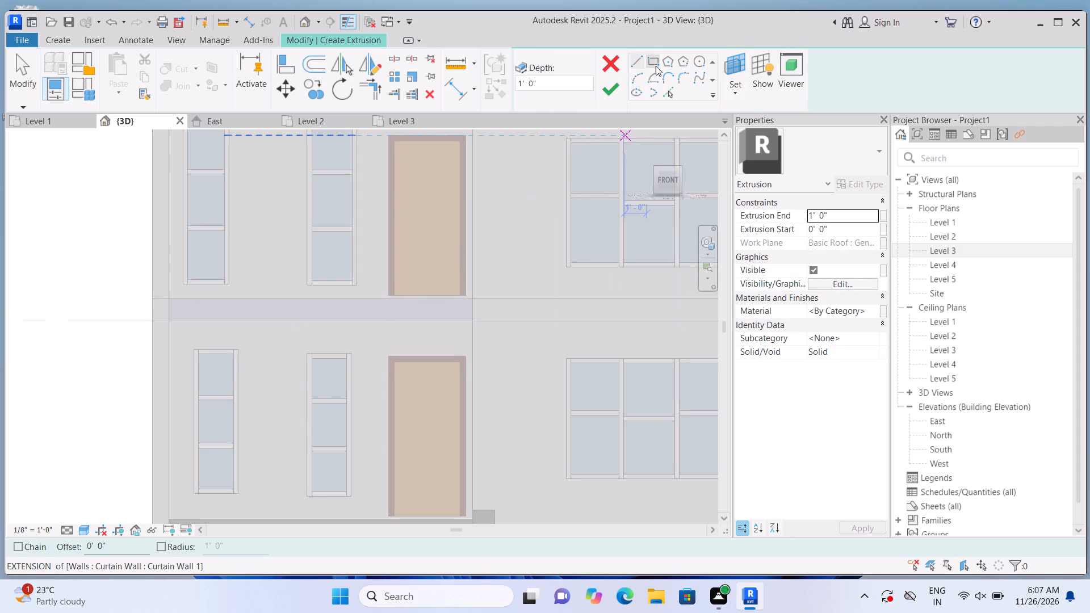
click(656, 61)
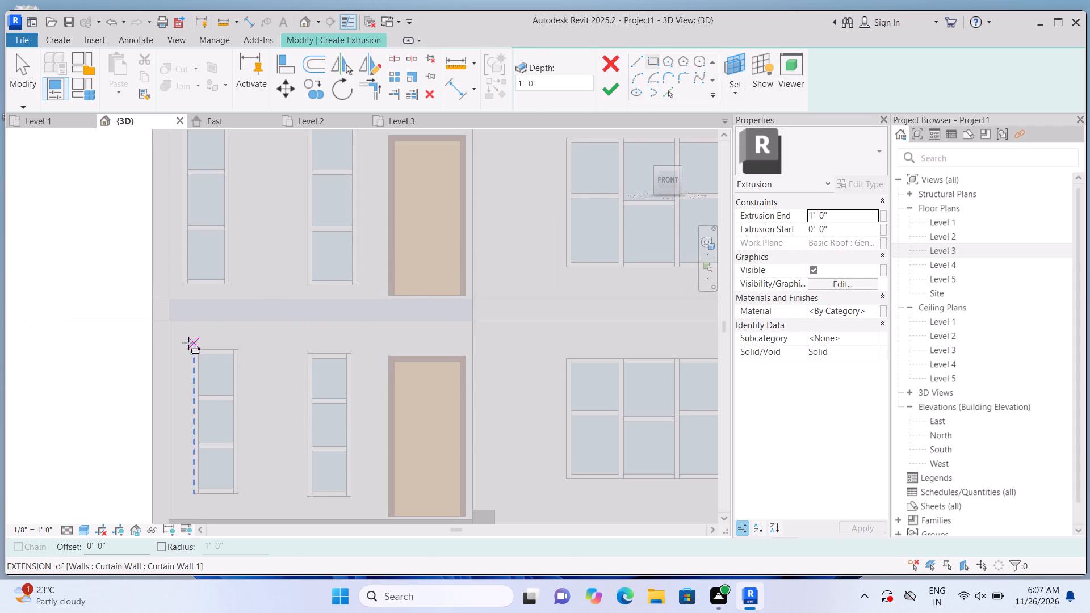
click(152, 325)
scroll(342, 355, up, 1)
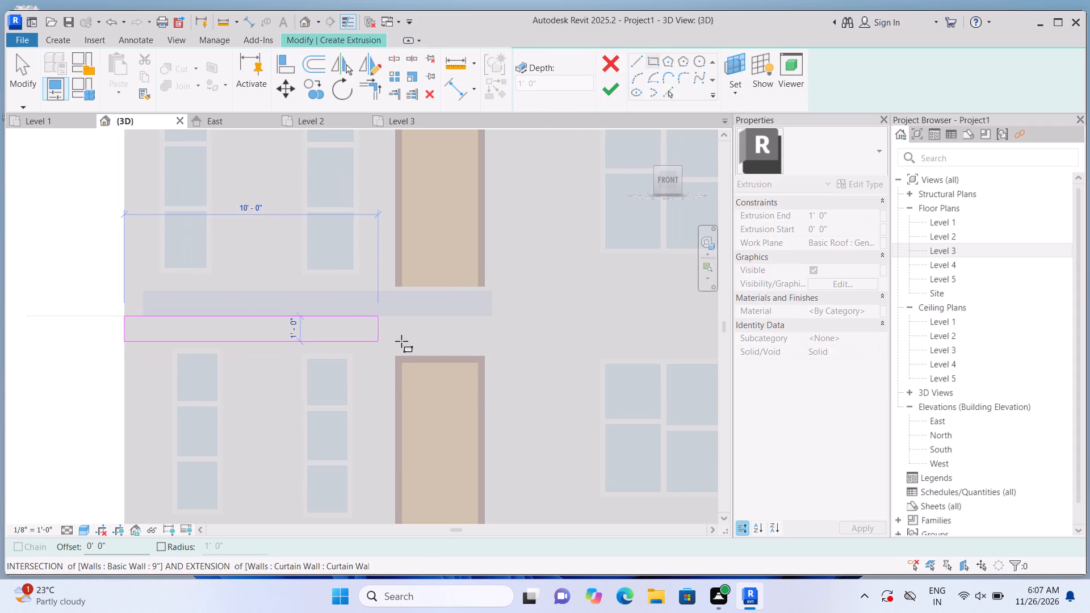
click(494, 337)
click(618, 91)
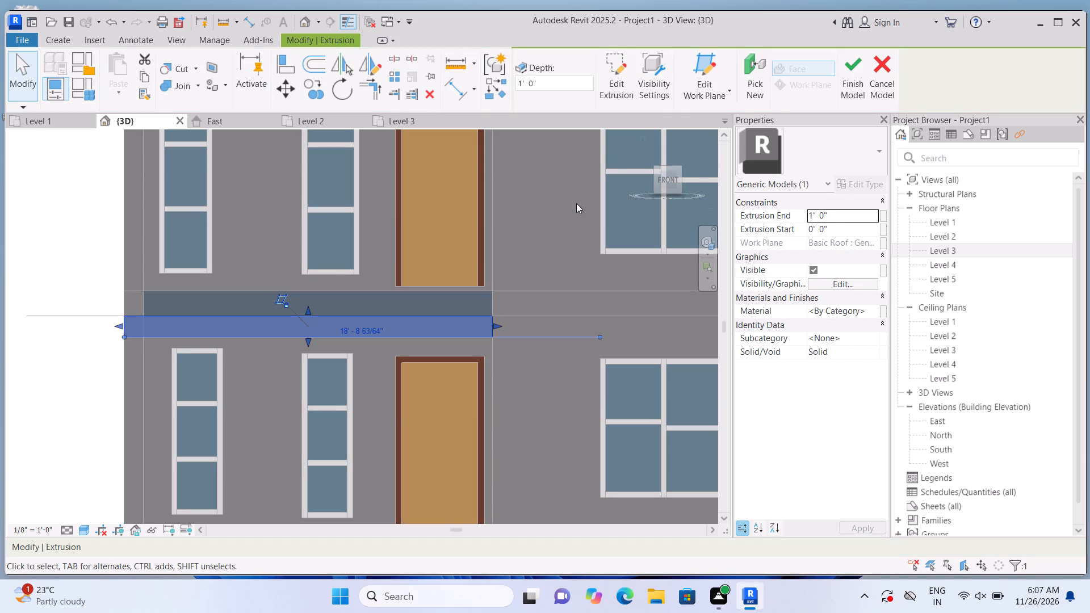
Raise the left side block's top face to the underside of the new beam over the entrance.
scroll(576, 204, down, 2)
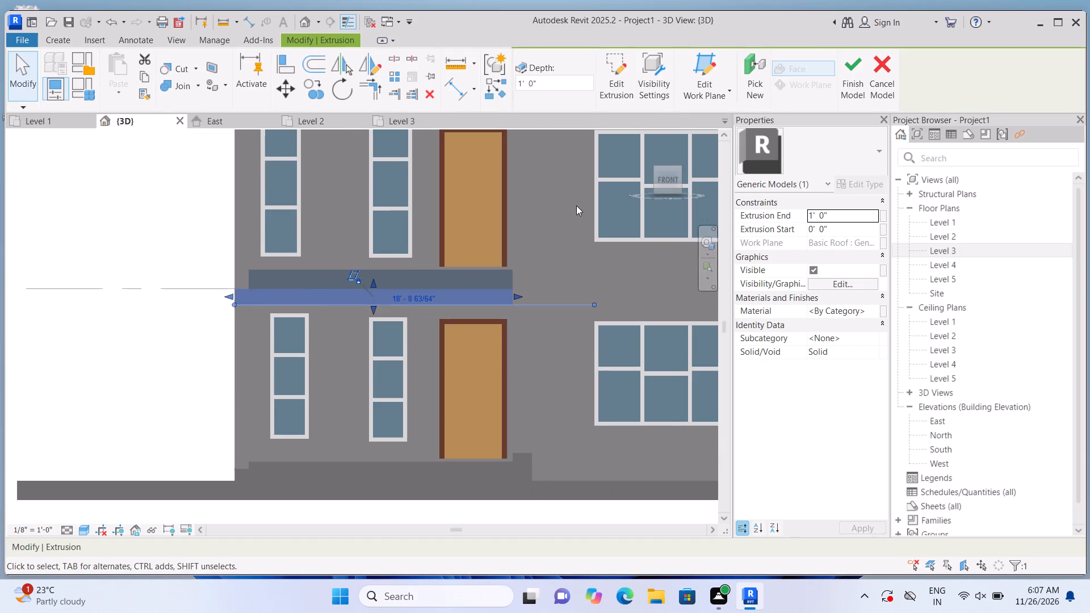
scroll(242, 421, up, 1)
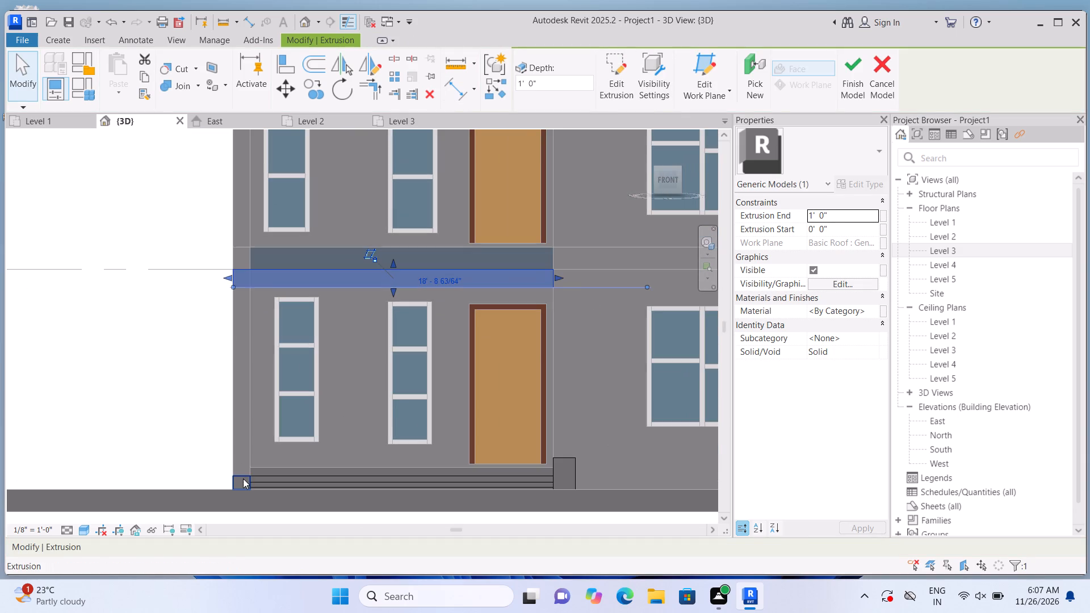
click(243, 480)
scroll(242, 476, up, 2)
drag(238, 470, 241, 355)
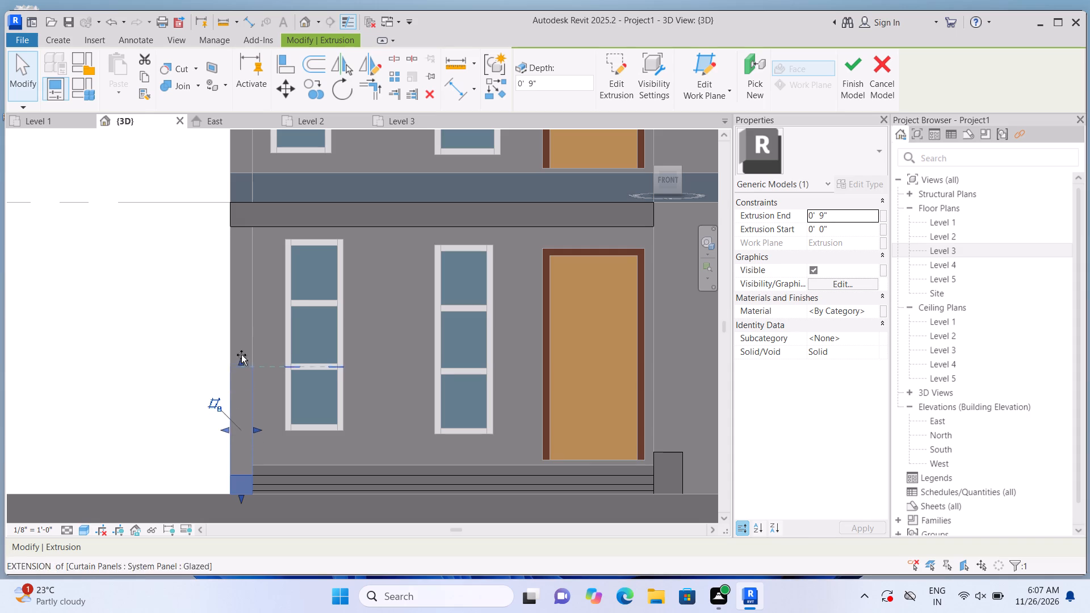
drag(241, 355, 254, 224)
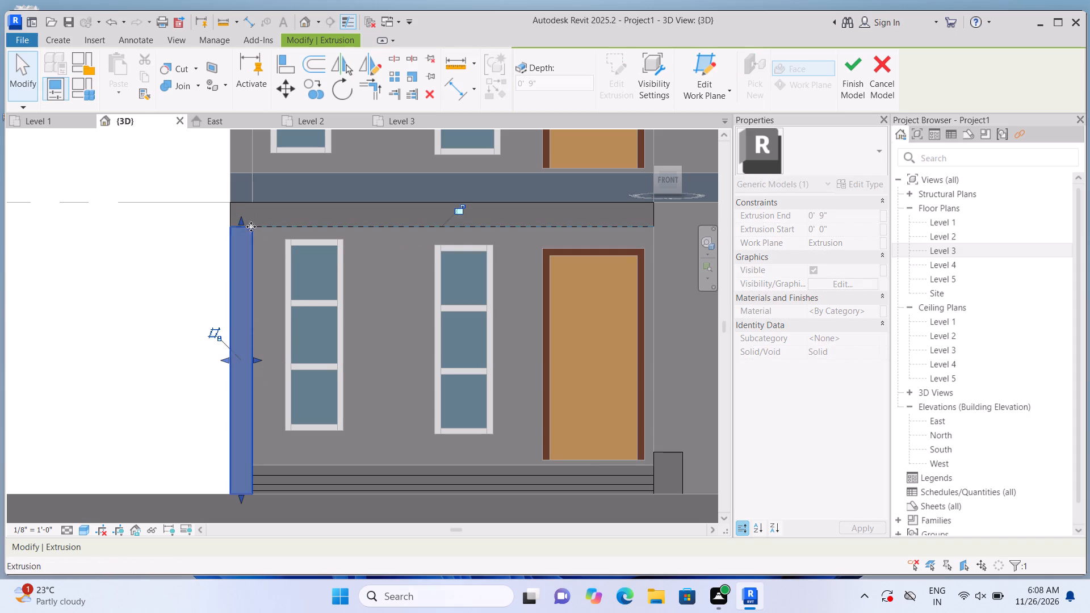
click(183, 288)
Raise the right side block's top face to the underside of the beam over the entrance.
click(665, 469)
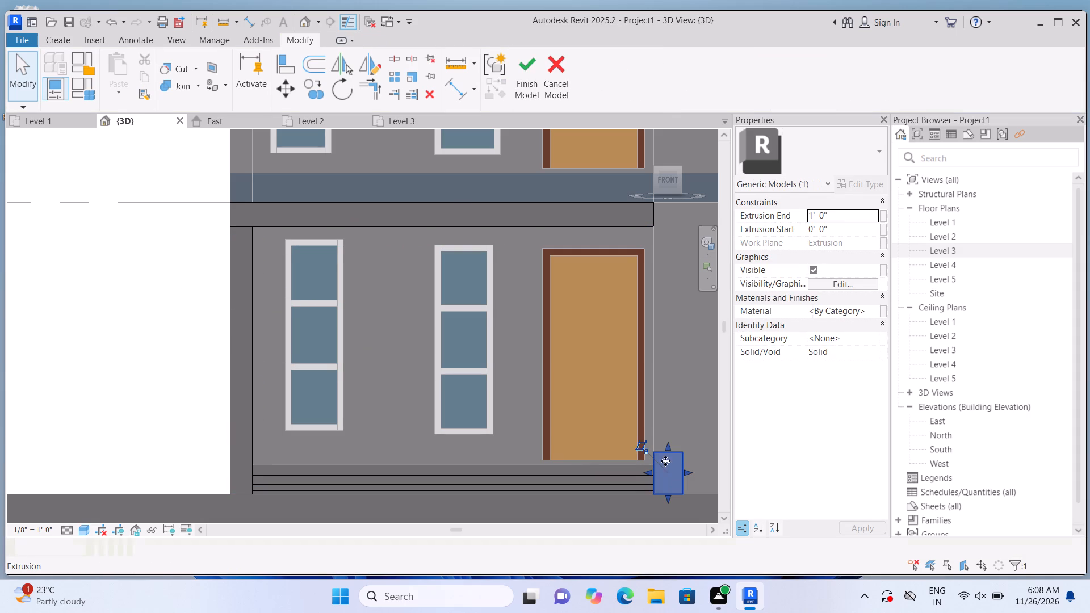
drag(666, 444, 659, 237)
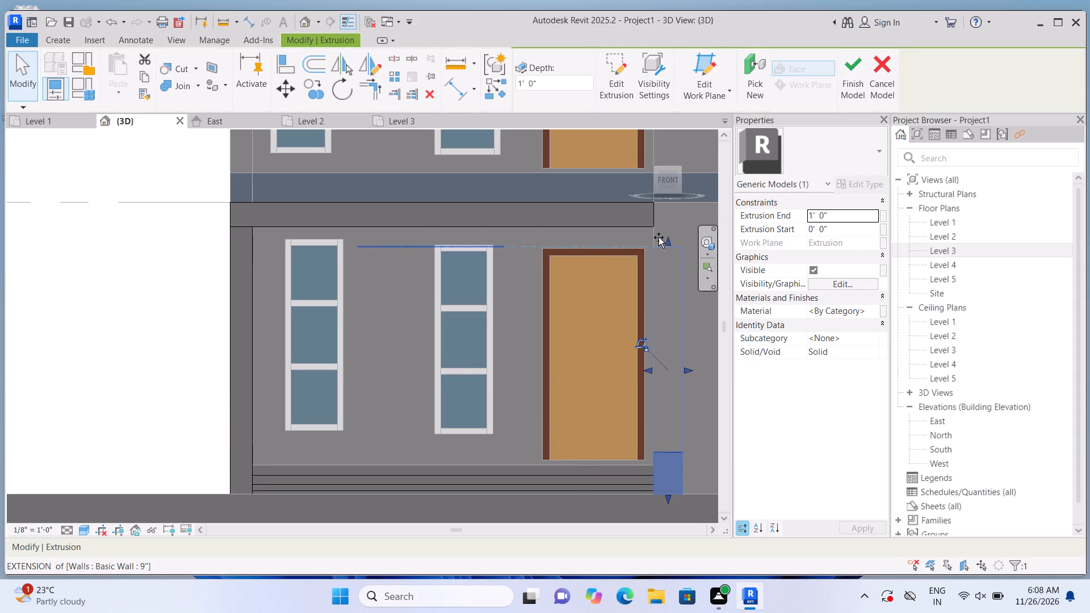
drag(659, 237, 658, 232)
Pull the right side block's outer face inward to a depth of 0' 9".
middle_drag(659, 427, 550, 430)
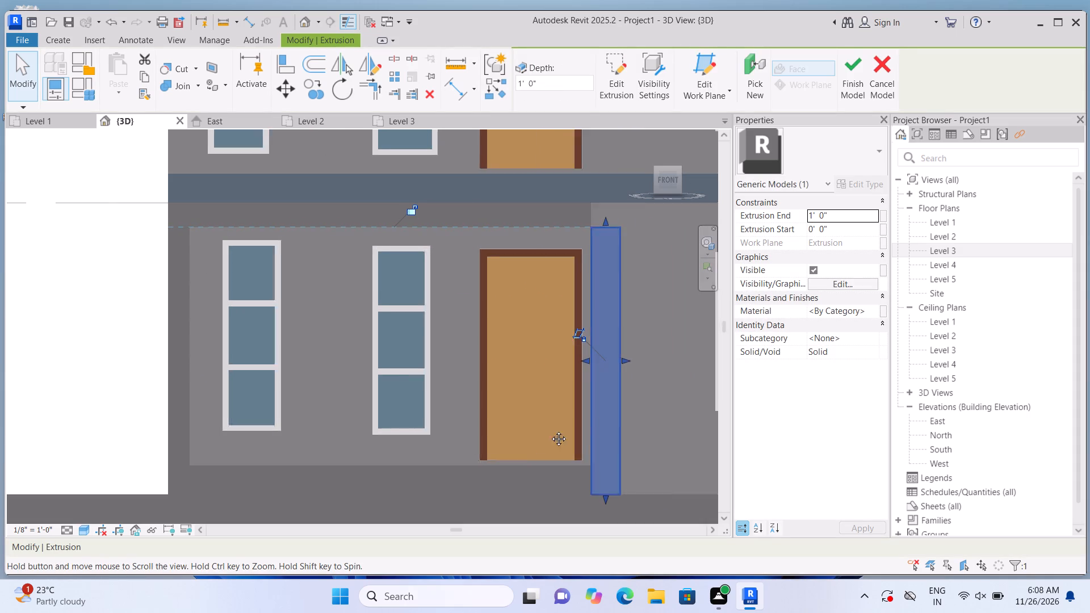
middle_drag(550, 430, 458, 426)
scroll(488, 361, down, 1)
scroll(488, 357, up, 2)
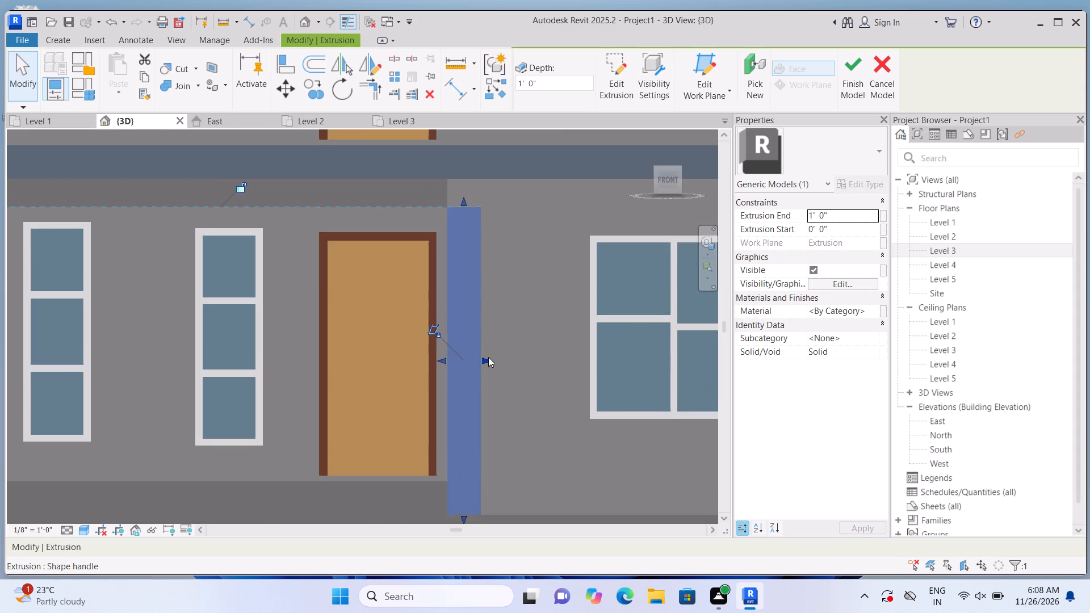
drag(485, 356, 477, 358)
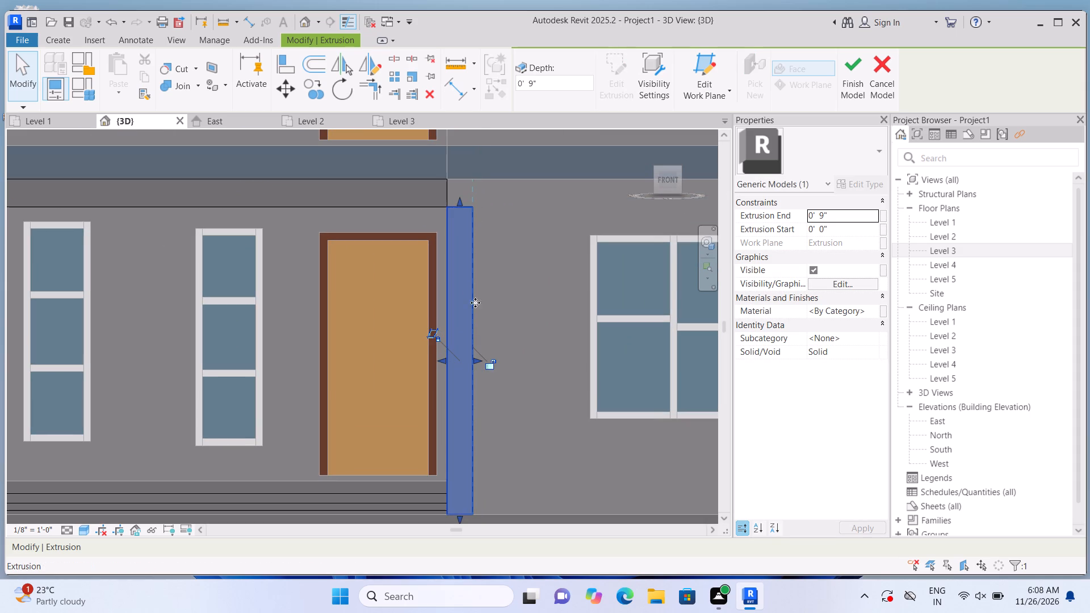
Extend the entrance beam's right end flush with the right side block's outer face.
click(442, 194)
drag(453, 187, 464, 192)
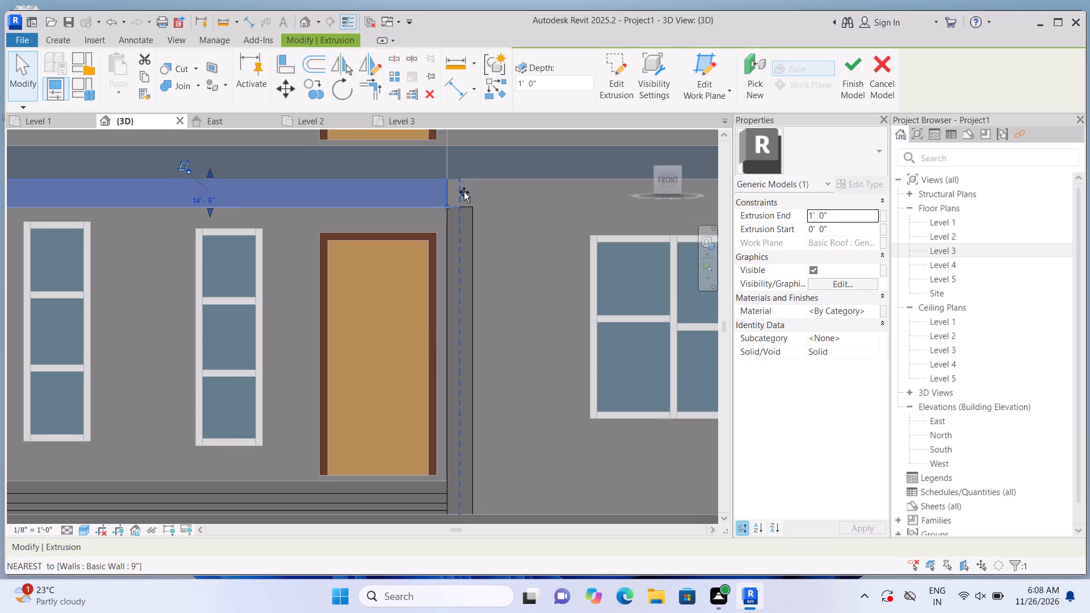
drag(464, 192, 475, 194)
scroll(490, 220, down, 5)
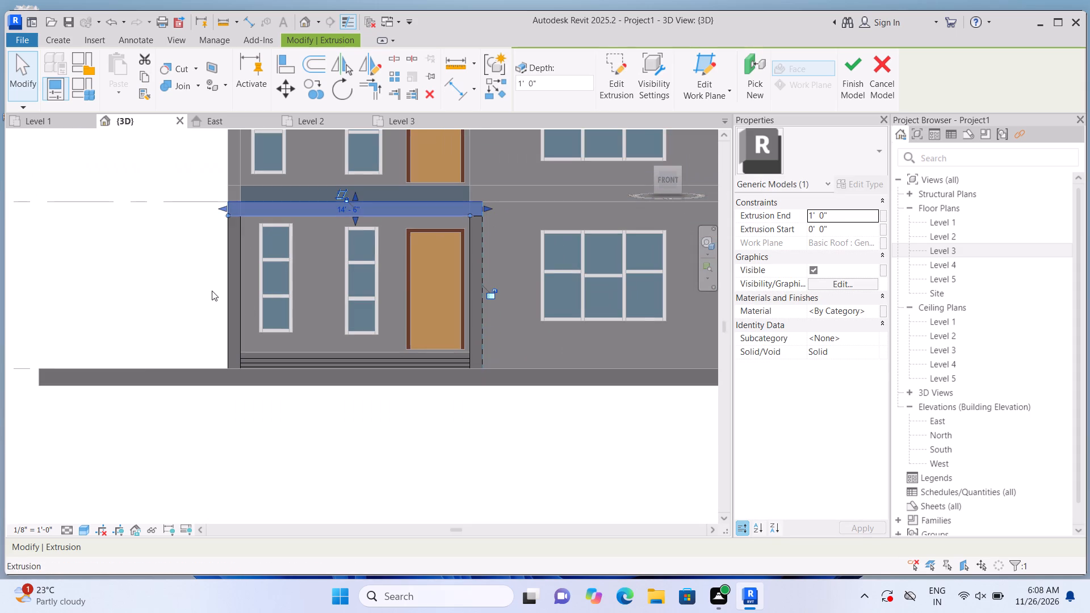
click(211, 291)
In the home 3D view, pull the entrance beam's front face out beyond the side blocks, to a depth of about 5' 4".
scroll(305, 493, up, 1)
middle_drag(323, 447, 290, 497)
scroll(290, 497, up, 1)
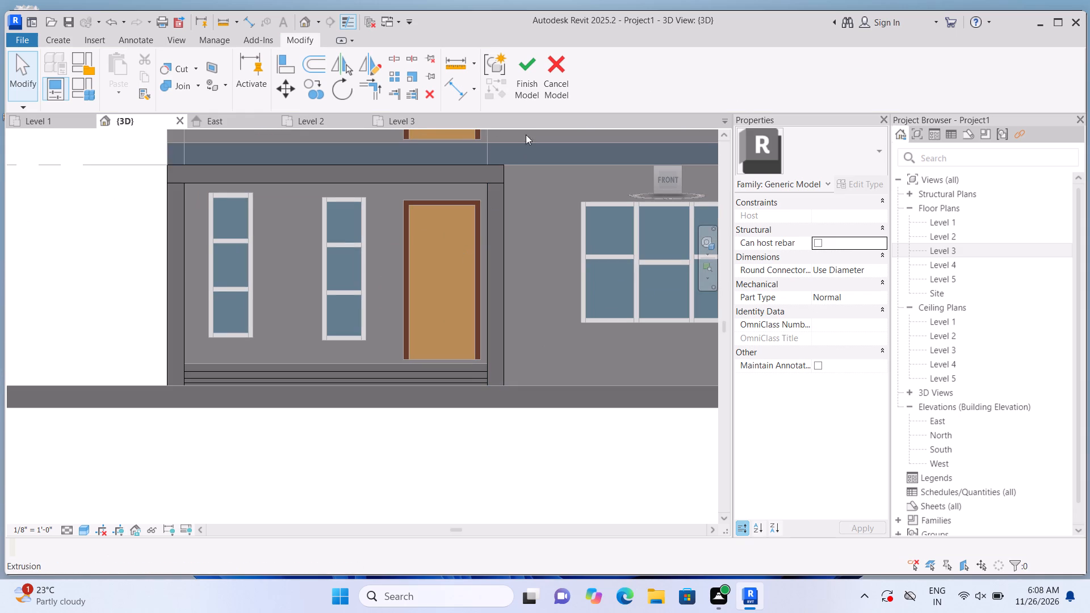
double_click(307, 20)
click(642, 135)
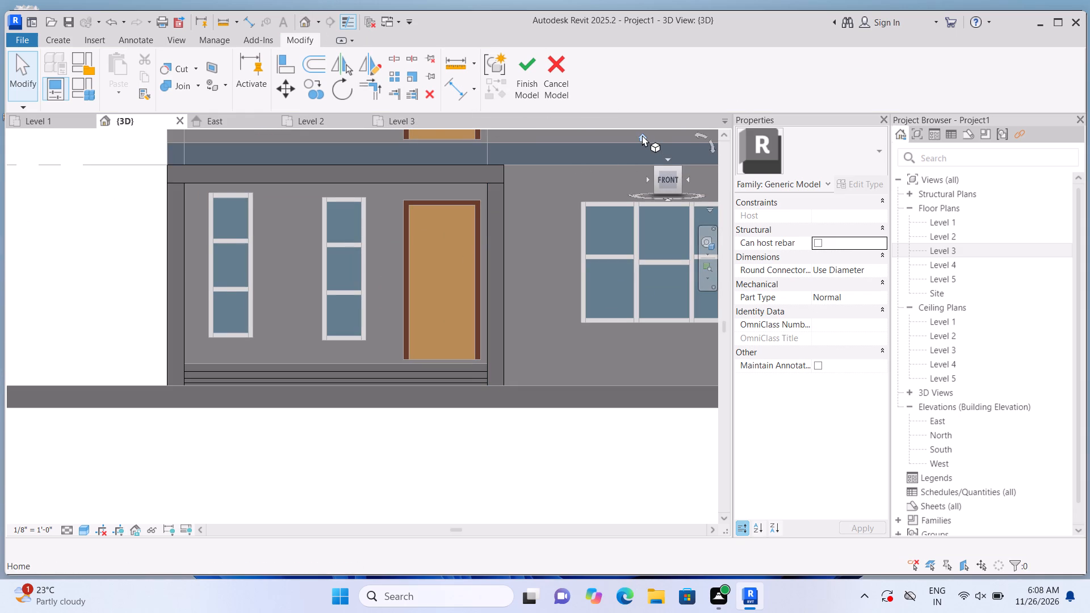
scroll(231, 326, up, 3)
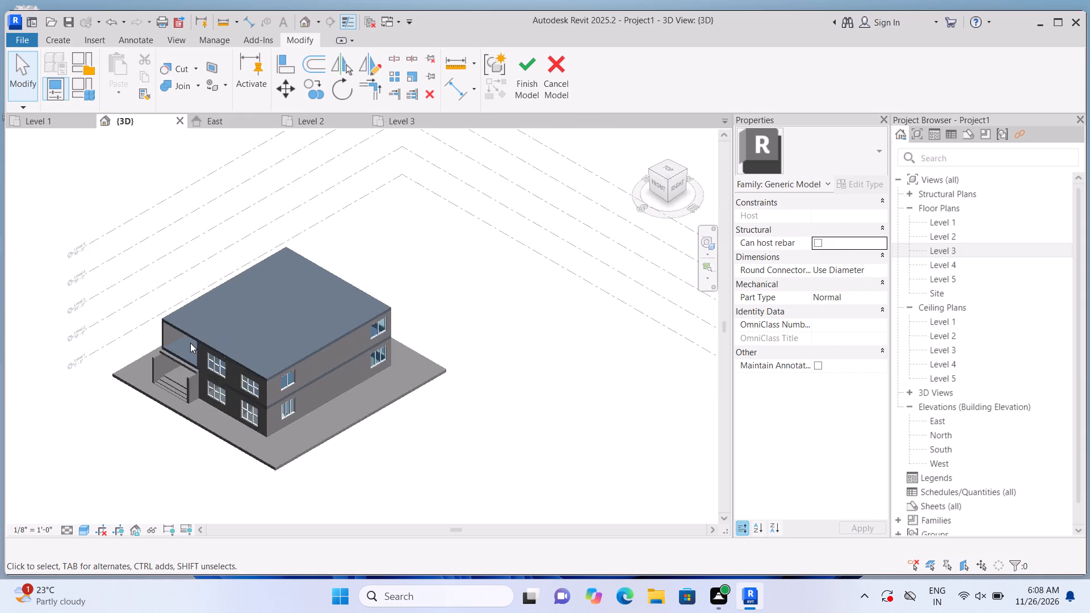
scroll(190, 343, up, 10)
scroll(213, 385, up, 1)
middle_drag(213, 391, 209, 422)
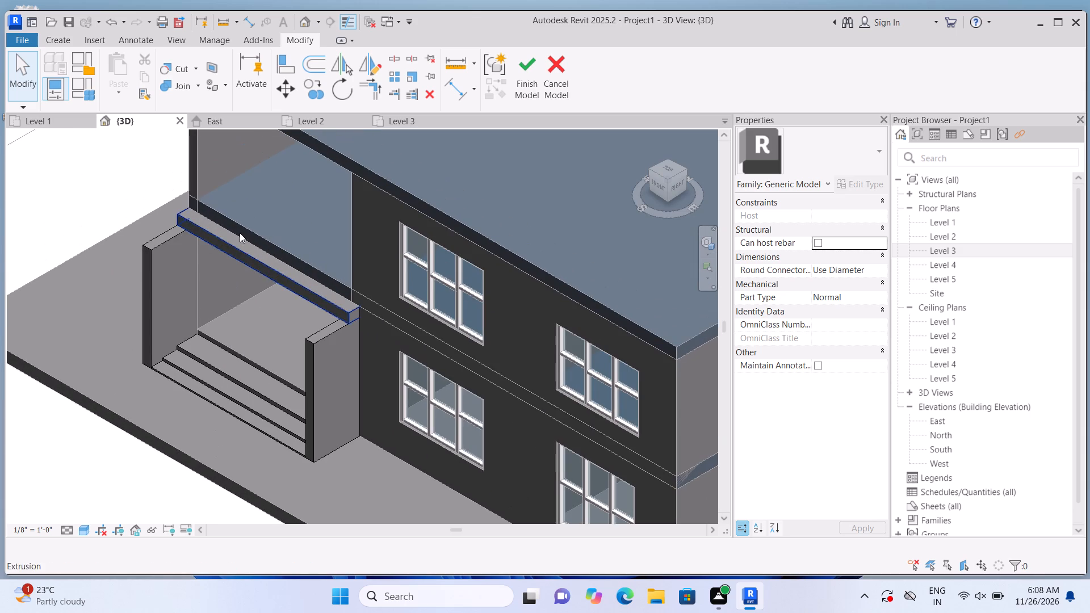
click(249, 242)
scroll(246, 248, up, 2)
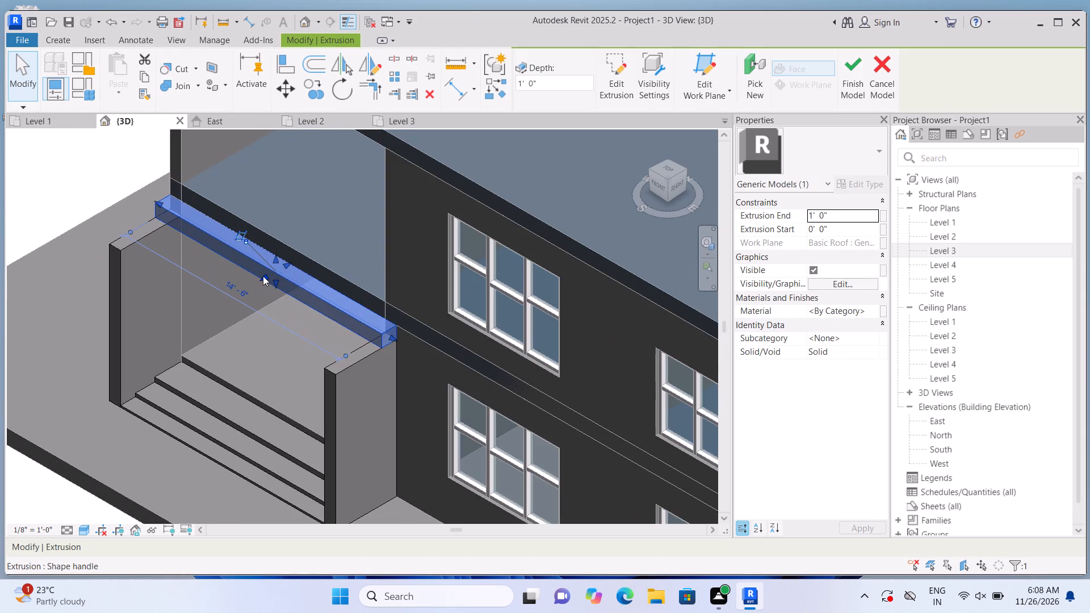
drag(263, 276, 228, 304)
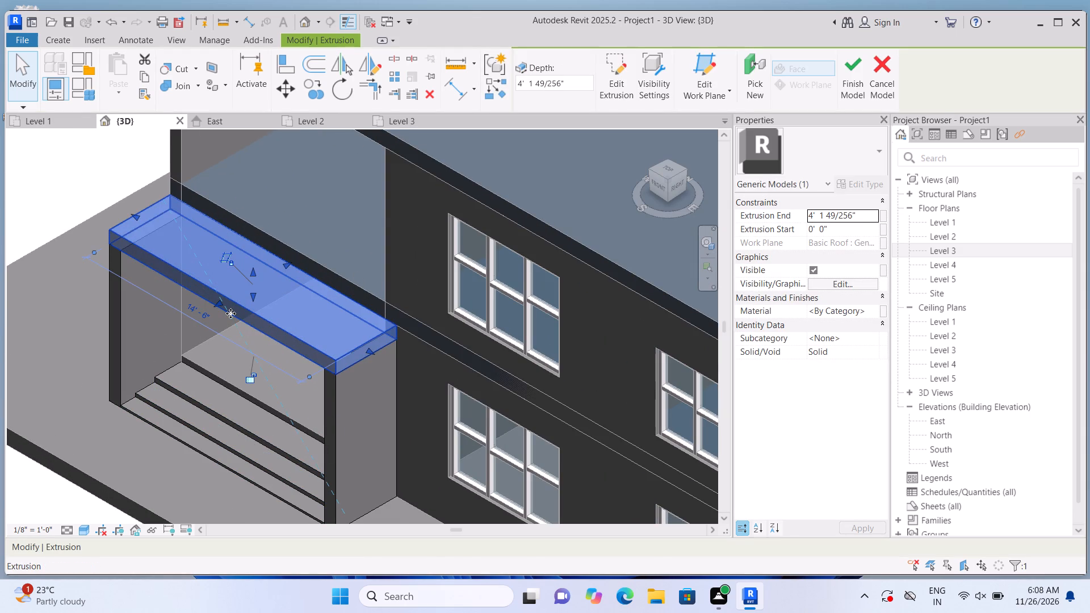
scroll(227, 319, up, 1)
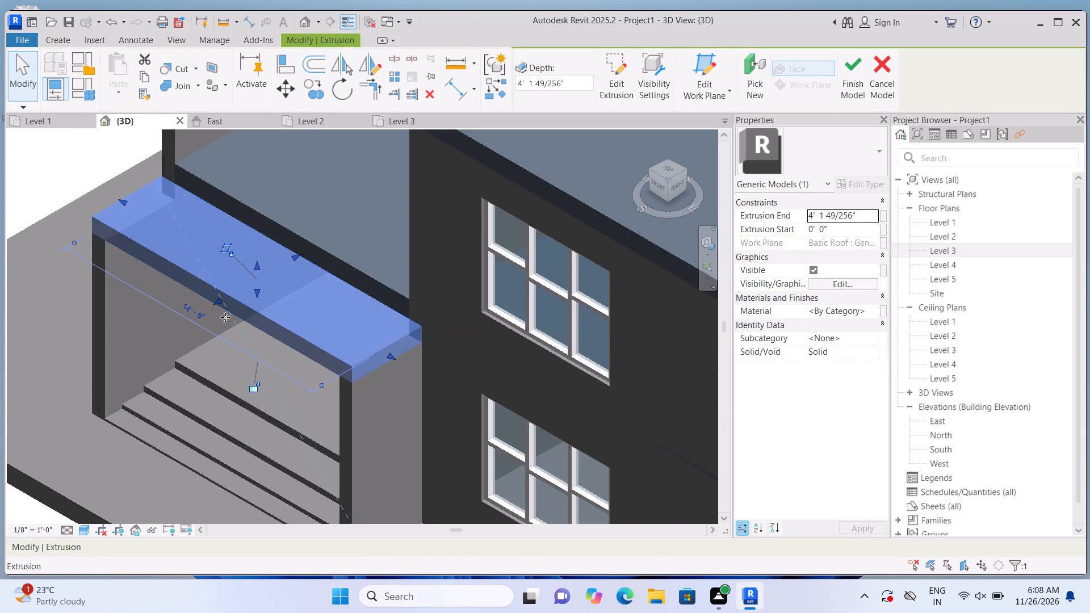
drag(216, 298, 202, 313)
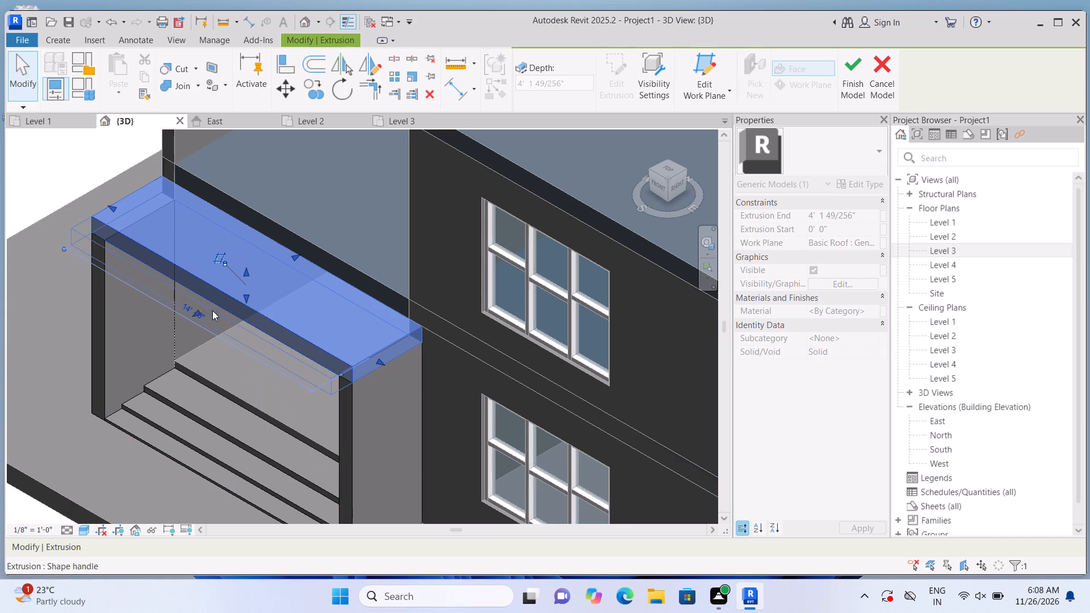
scroll(279, 337, up, 1)
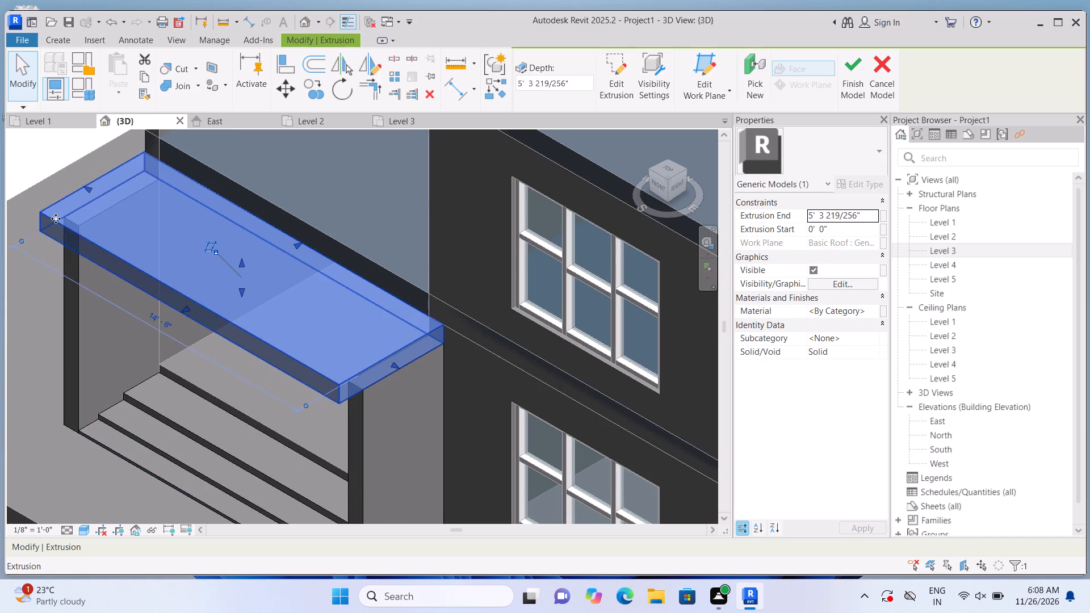
click(35, 153)
Extend the canopy slab's right end slightly past the right side block's outer face.
click(153, 268)
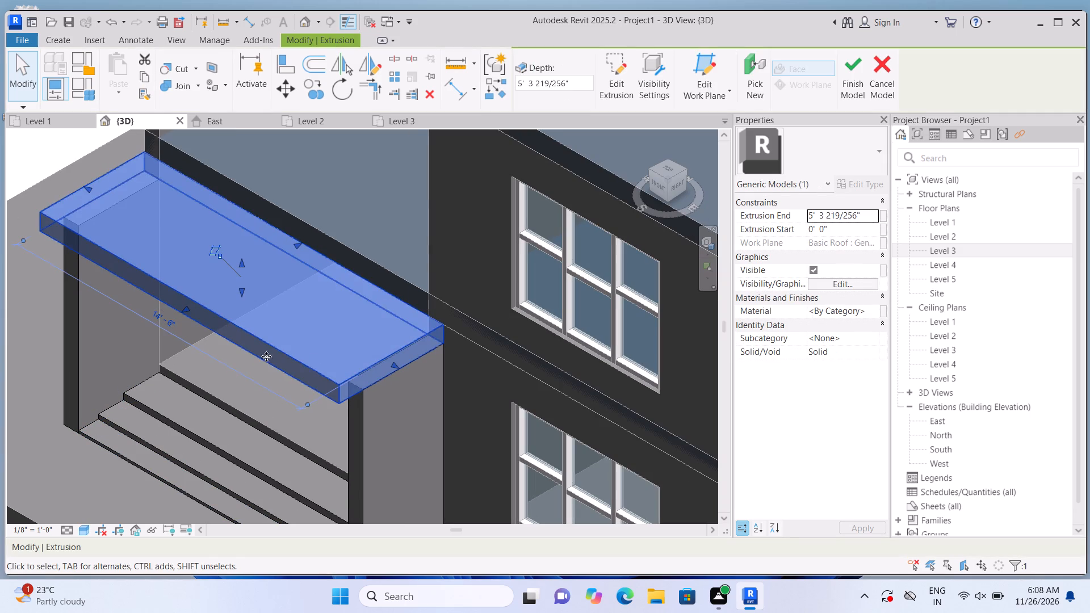
drag(393, 362, 409, 371)
click(409, 371)
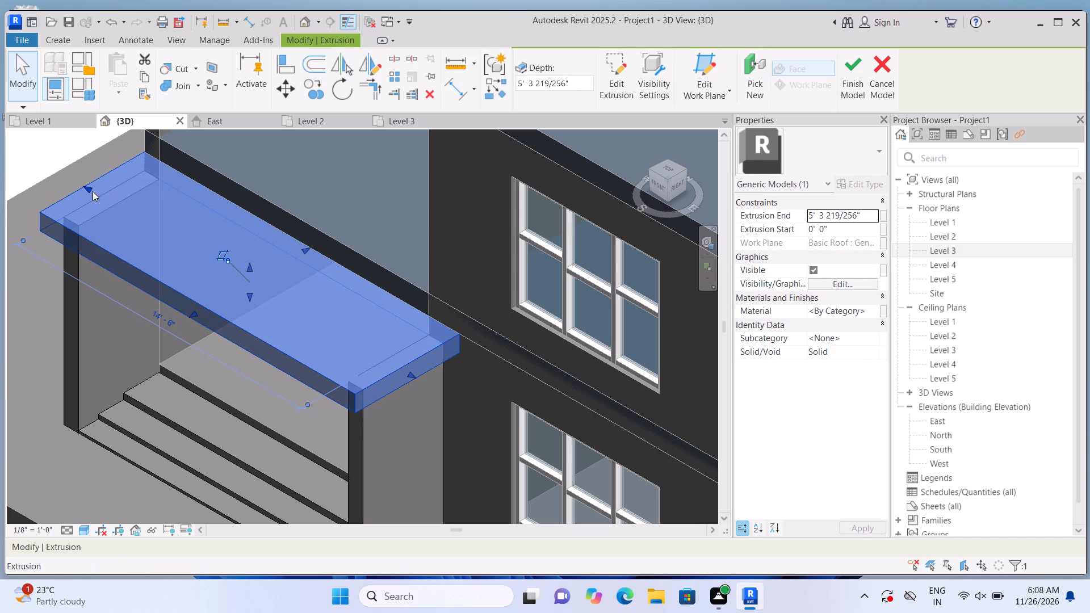
Extend the canopy slab's left end past the left side block, leaving a slight overhang.
click(87, 184)
scroll(124, 194, down, 2)
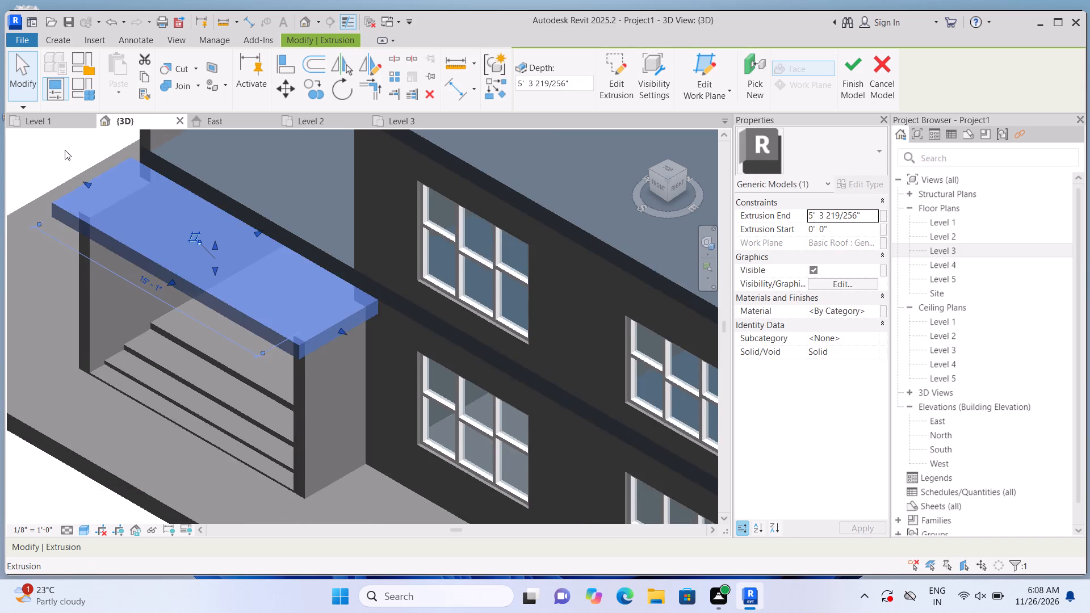
click(60, 148)
scroll(107, 196, up, 1)
click(108, 196)
scroll(77, 180, up, 8)
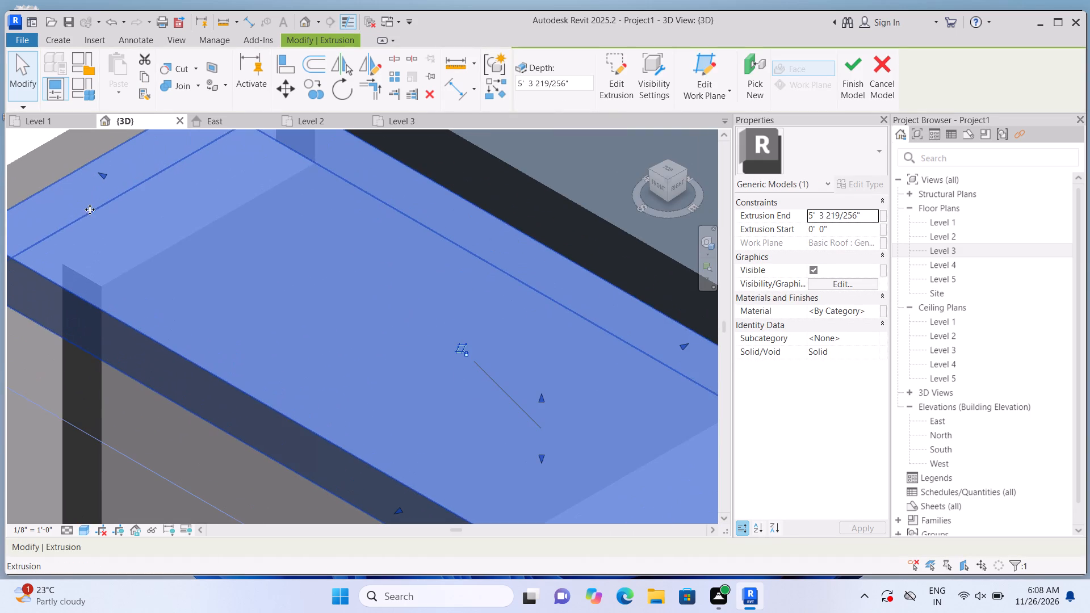
scroll(137, 288, down, 7)
scroll(284, 412, up, 3)
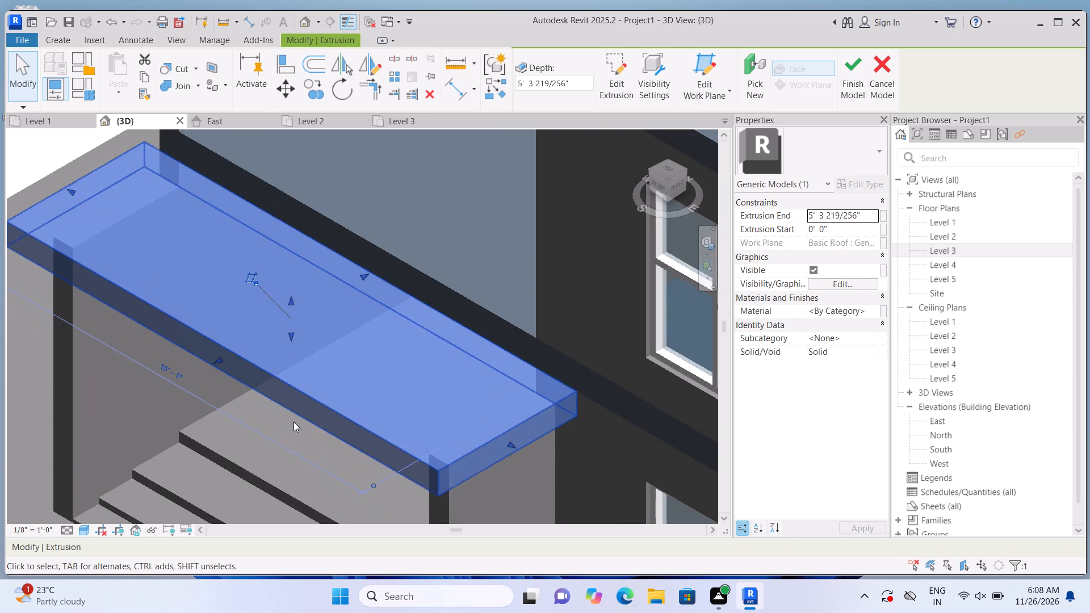
scroll(294, 422, down, 3)
drag(121, 243, 135, 254)
click(135, 254)
click(80, 210)
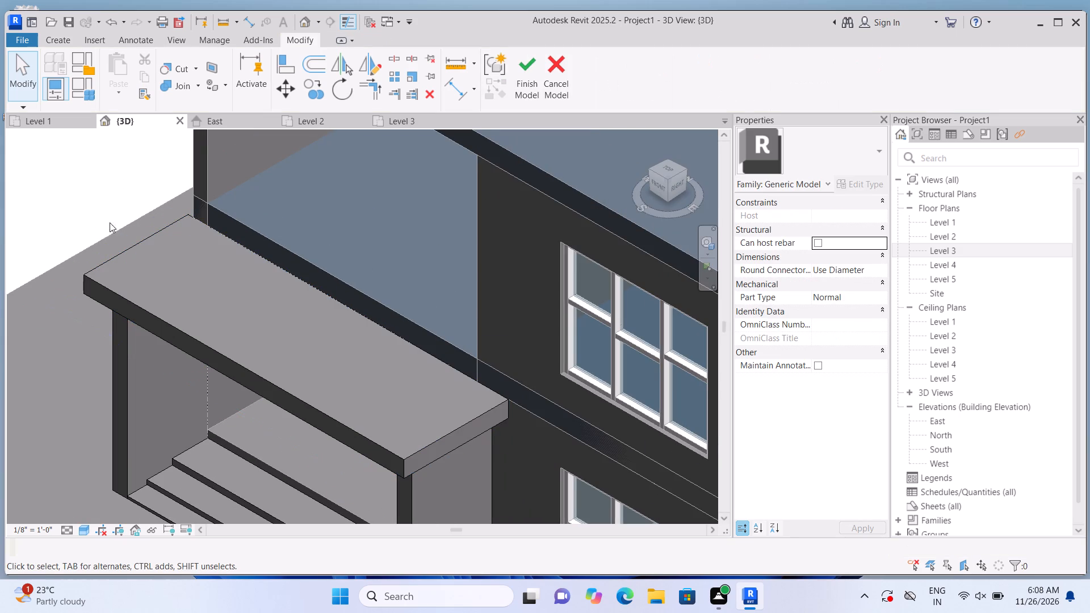
Extend the canopy slab's right end slightly farther out beyond the right side block.
scroll(120, 226, down, 4)
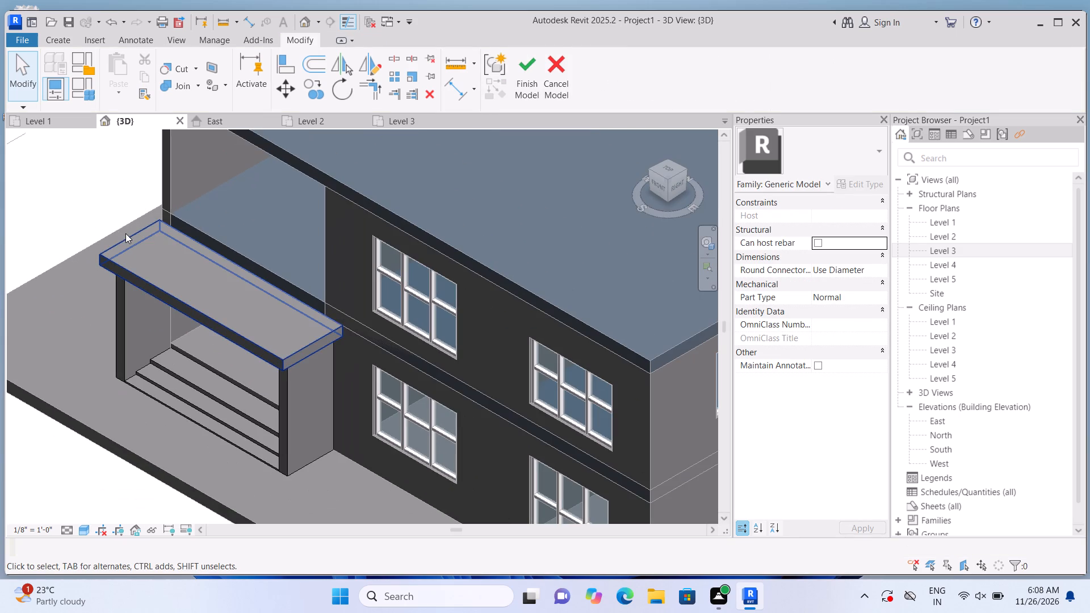
click(150, 271)
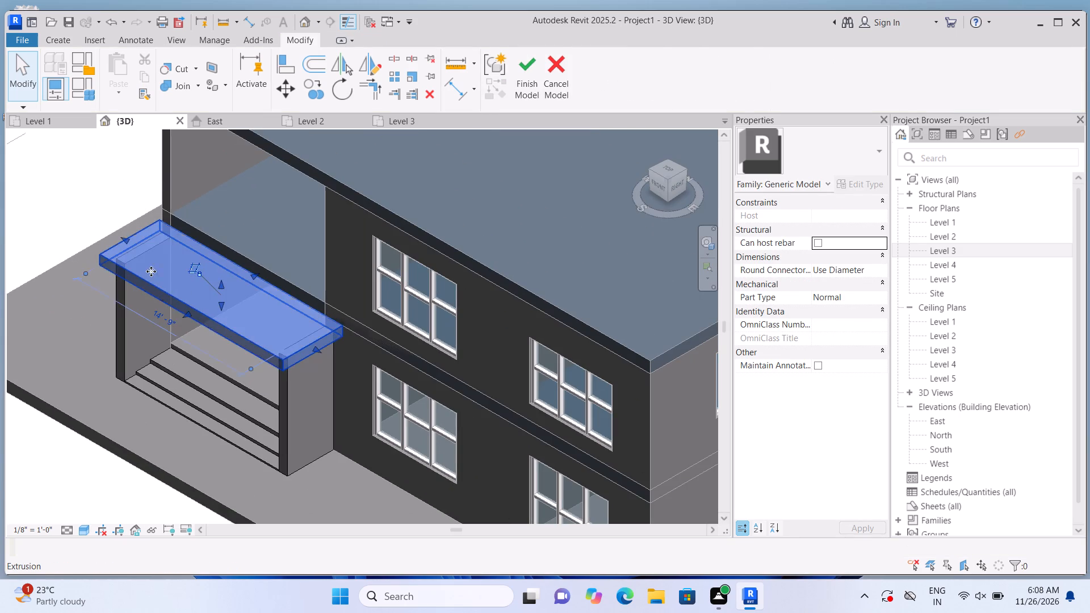
scroll(297, 367, up, 6)
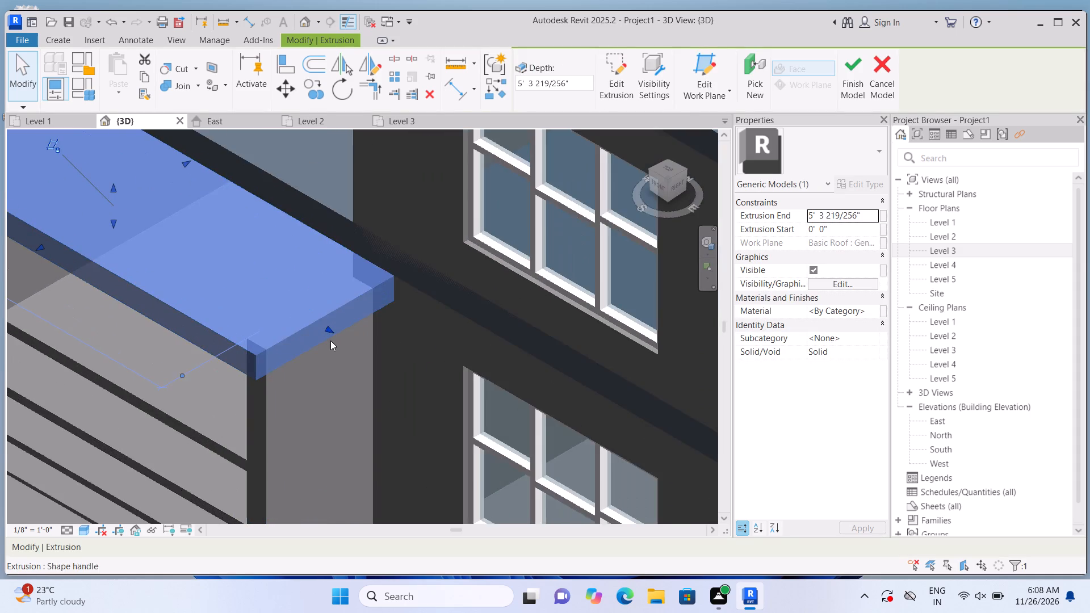
scroll(332, 343, up, 1)
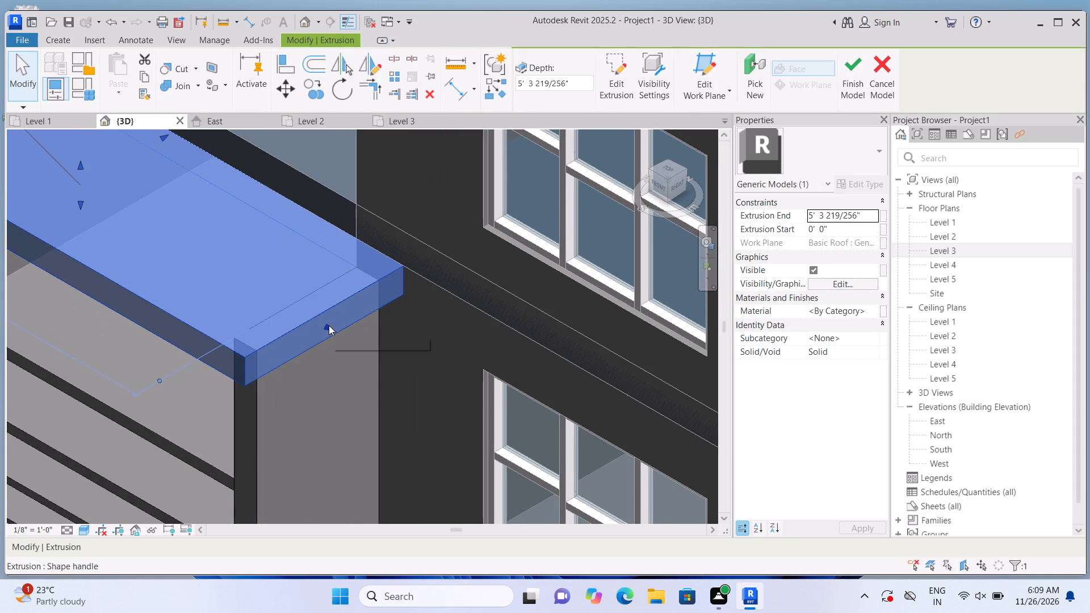
drag(329, 325, 336, 331)
scroll(346, 324, down, 5)
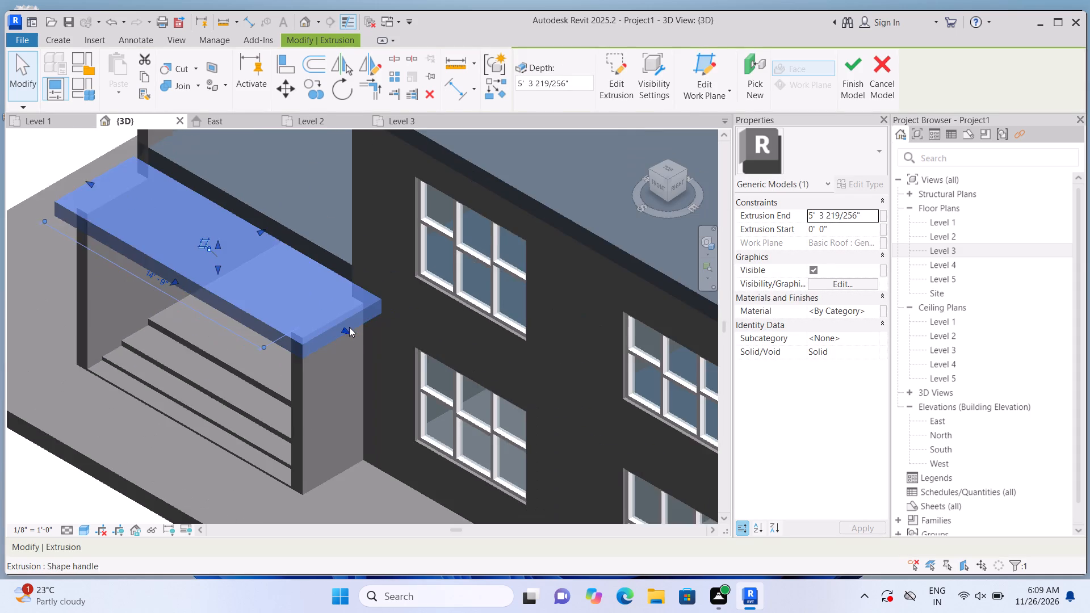
scroll(349, 327, down, 1)
click(95, 175)
scroll(96, 178, up, 1)
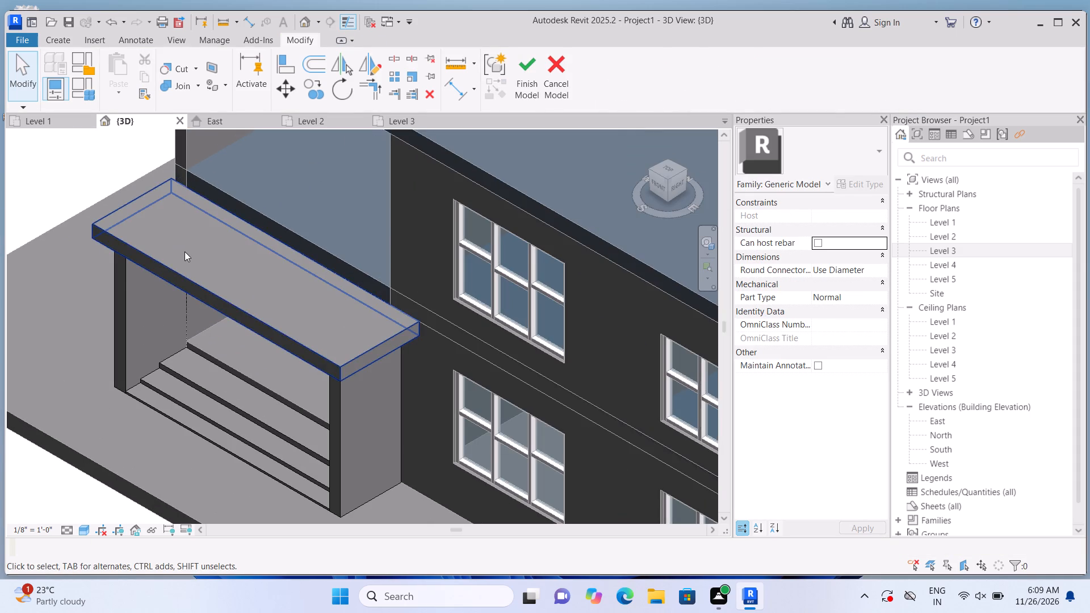
click(186, 253)
scroll(208, 308, up, 4)
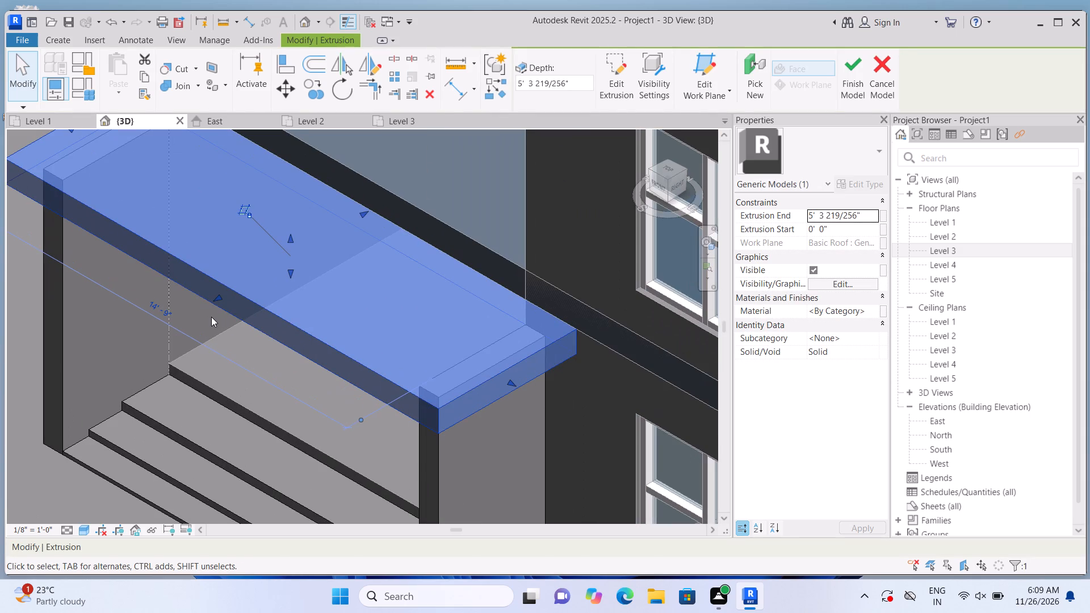
scroll(236, 367, up, 1)
middle_drag(238, 367, 432, 554)
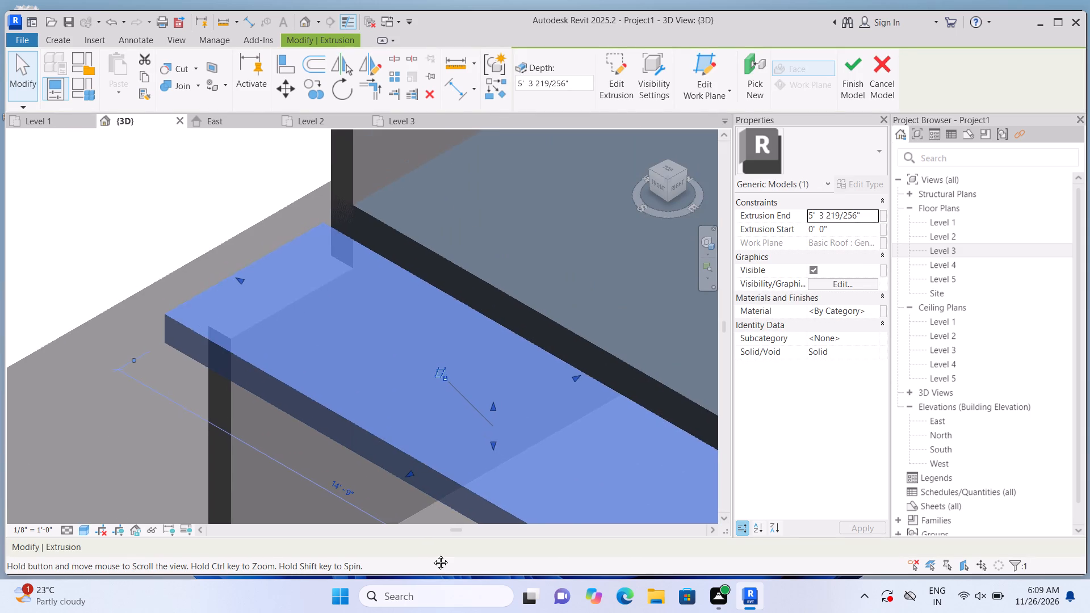
middle_drag(432, 554, 179, 352)
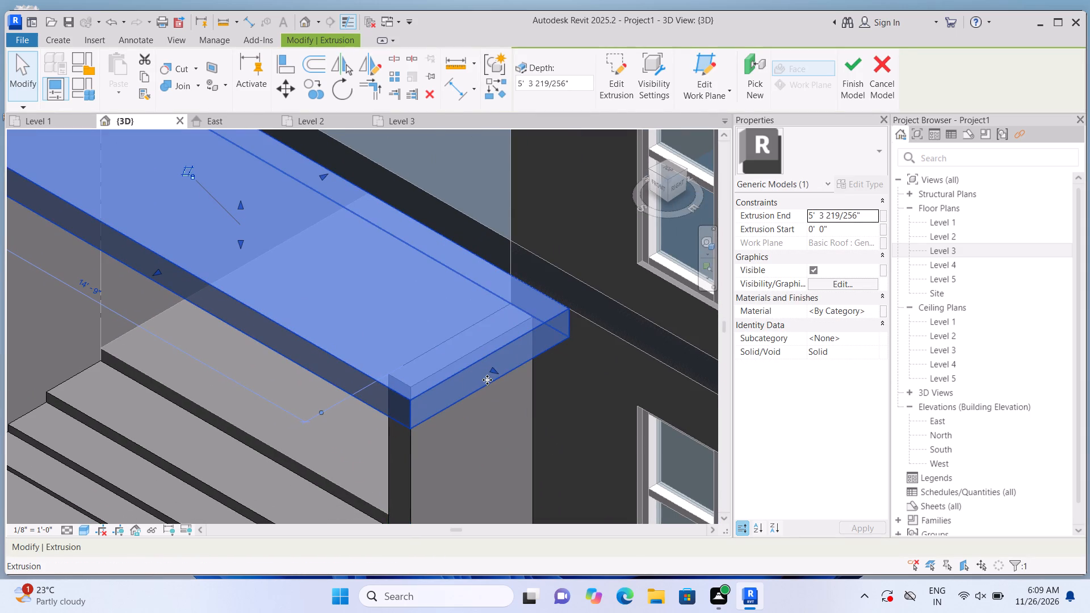
click(496, 369)
scroll(510, 375, down, 1)
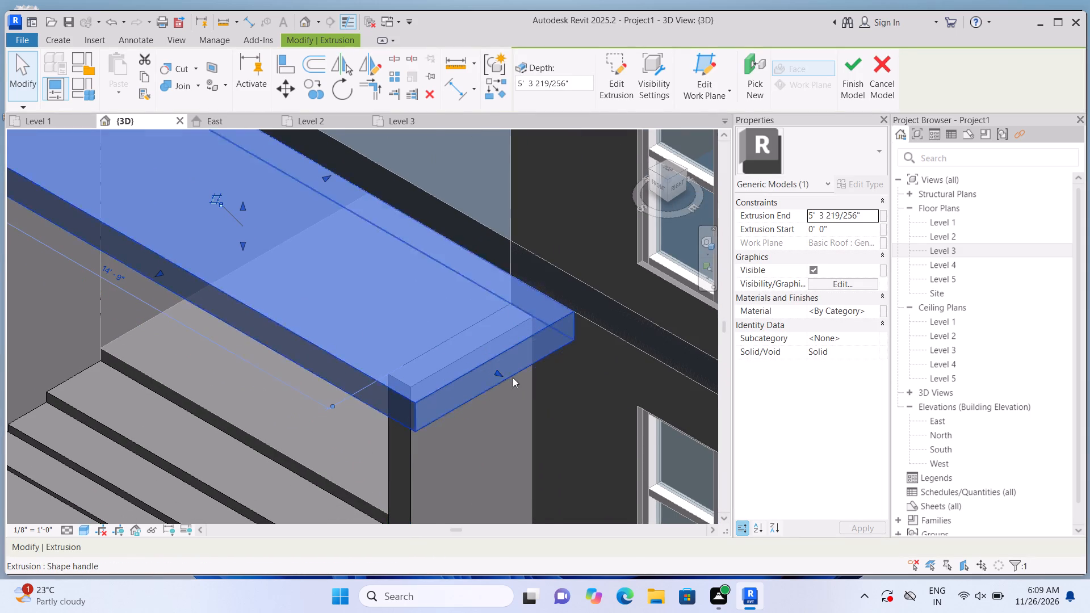
scroll(513, 377, down, 4)
click(154, 209)
Start a new extrusion using the canopy slab's top face as its work plane.
middle_drag(156, 212, 102, 237)
click(65, 38)
click(116, 79)
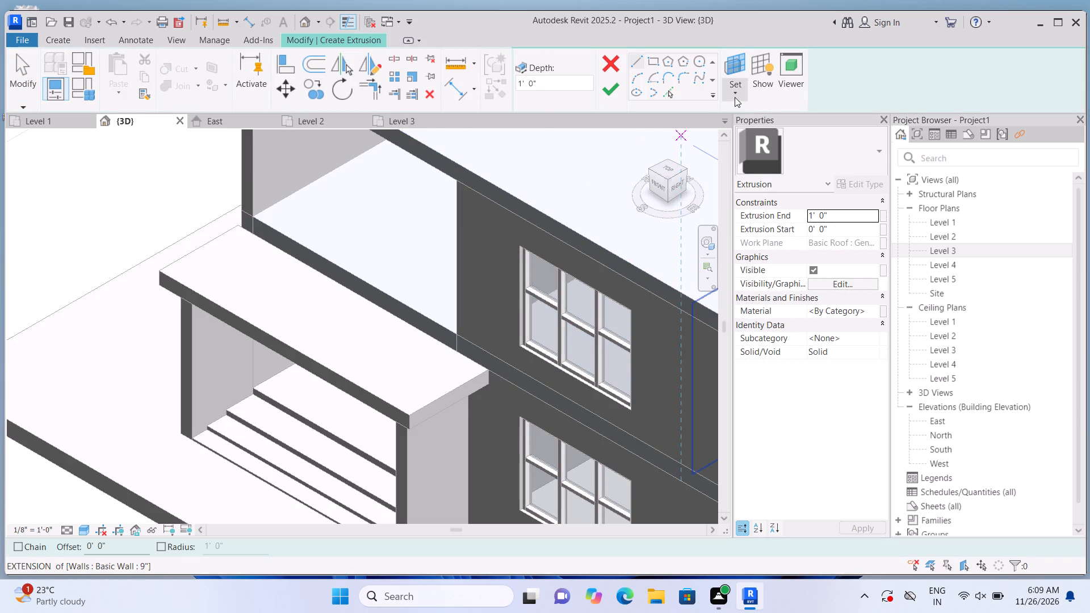
click(735, 97)
click(746, 143)
scroll(420, 314, up, 3)
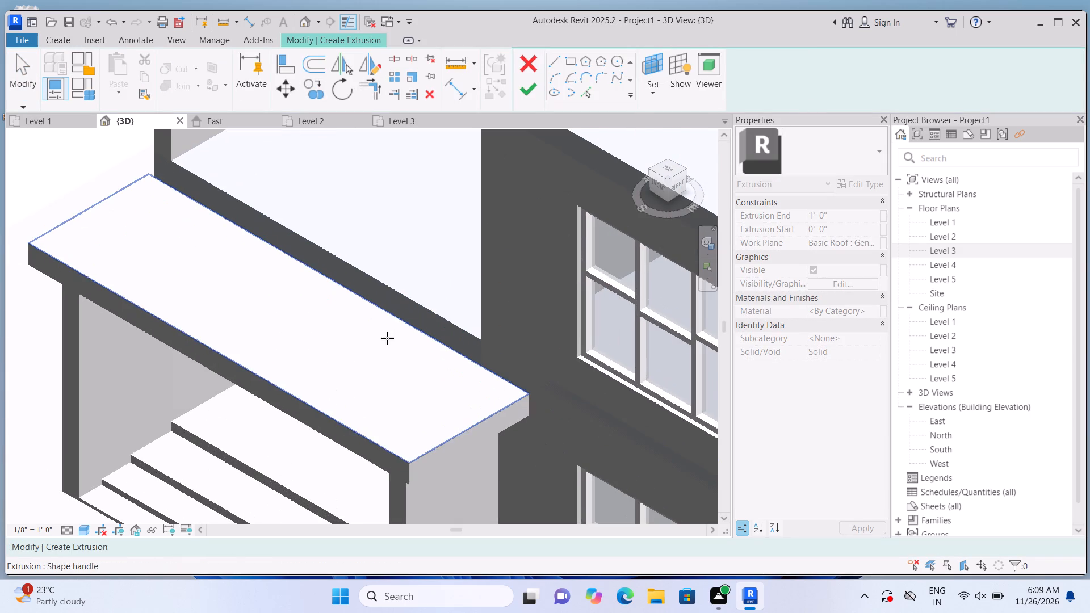
click(354, 341)
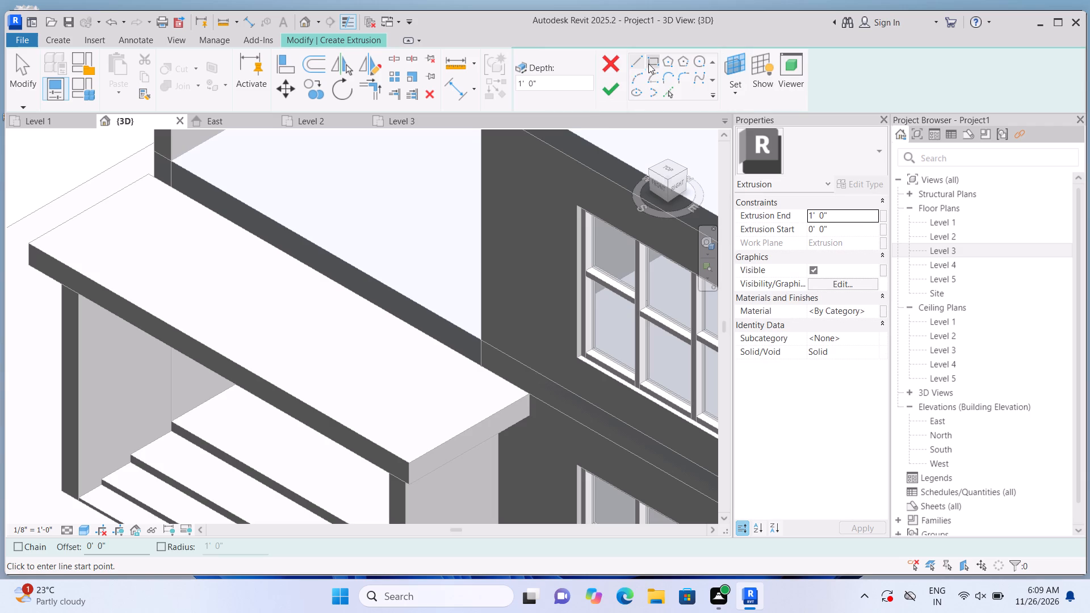
Sketch a rectangle corner to corner over the canopy slab's top face, about 16' 10 1/2" by 5' 4".
click(651, 61)
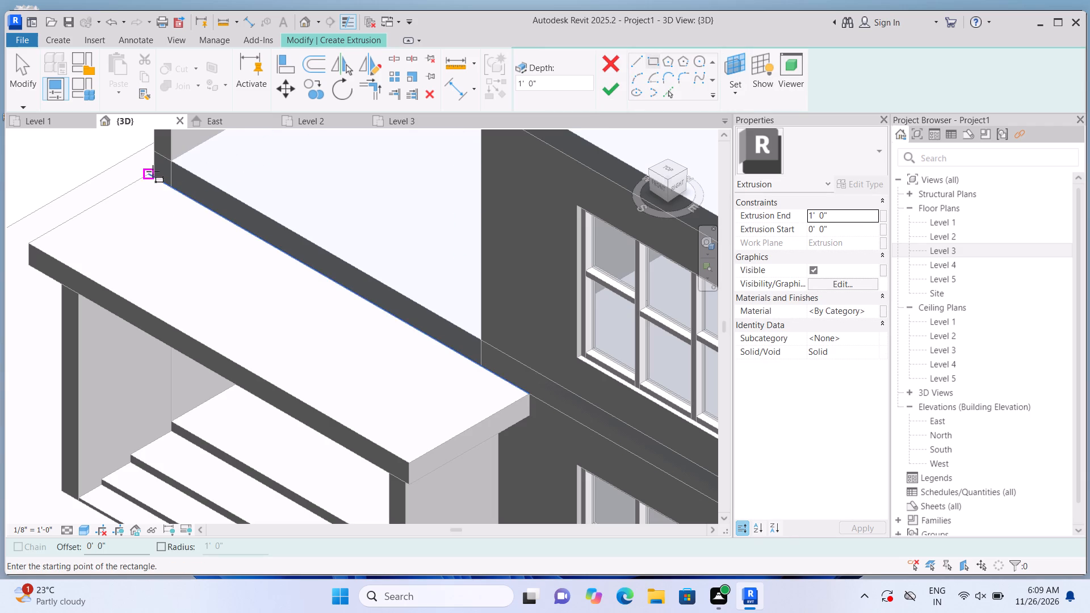
double_click(153, 171)
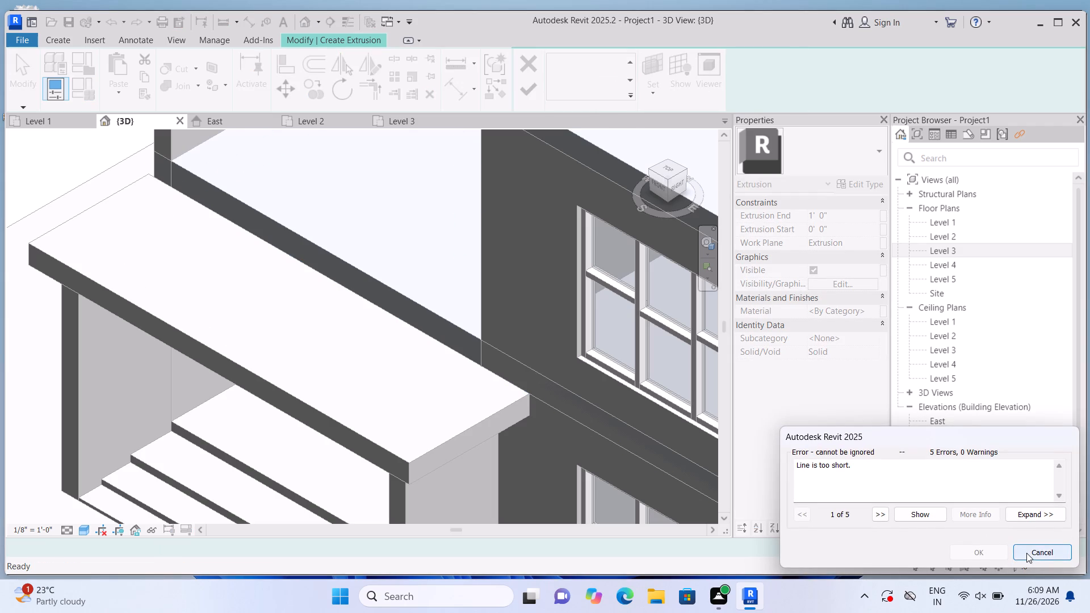
click(1026, 553)
click(571, 61)
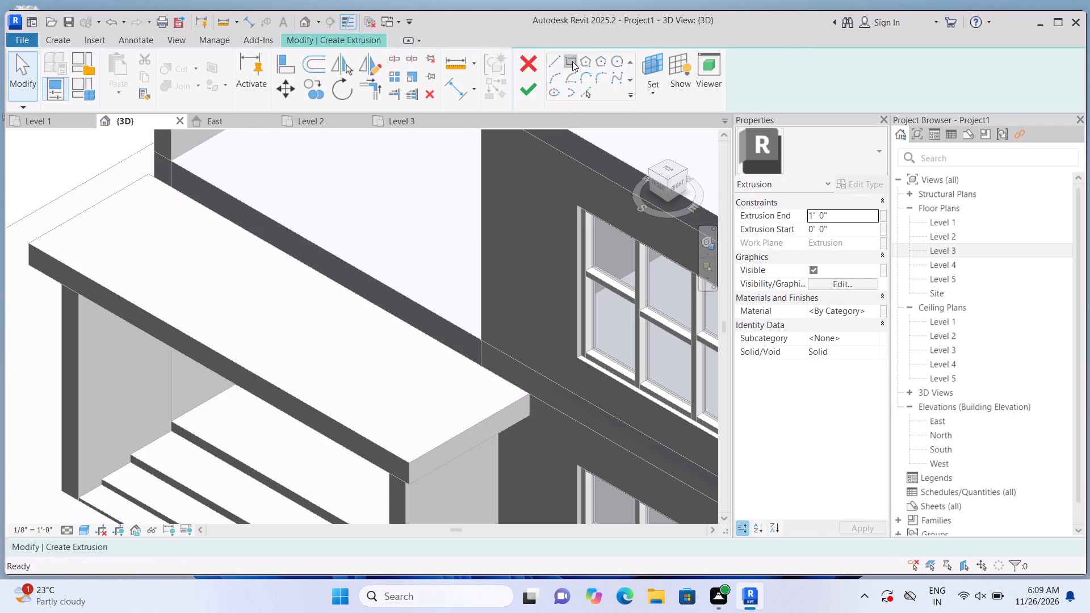
click(150, 175)
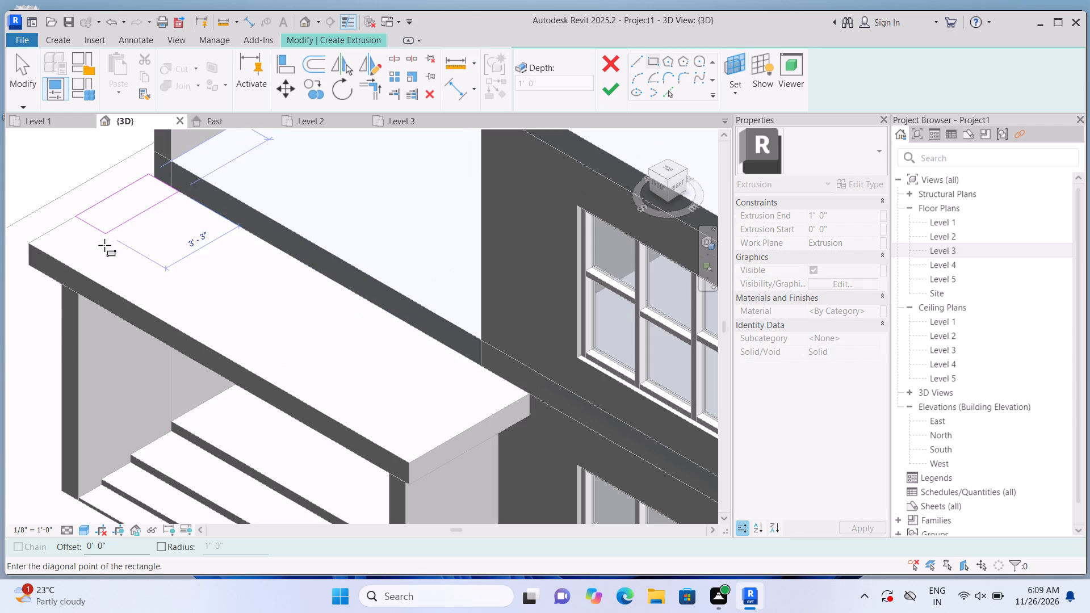
click(408, 459)
Set the extrusion end to 3" and finish the thin cap slab on the canopy.
click(836, 215)
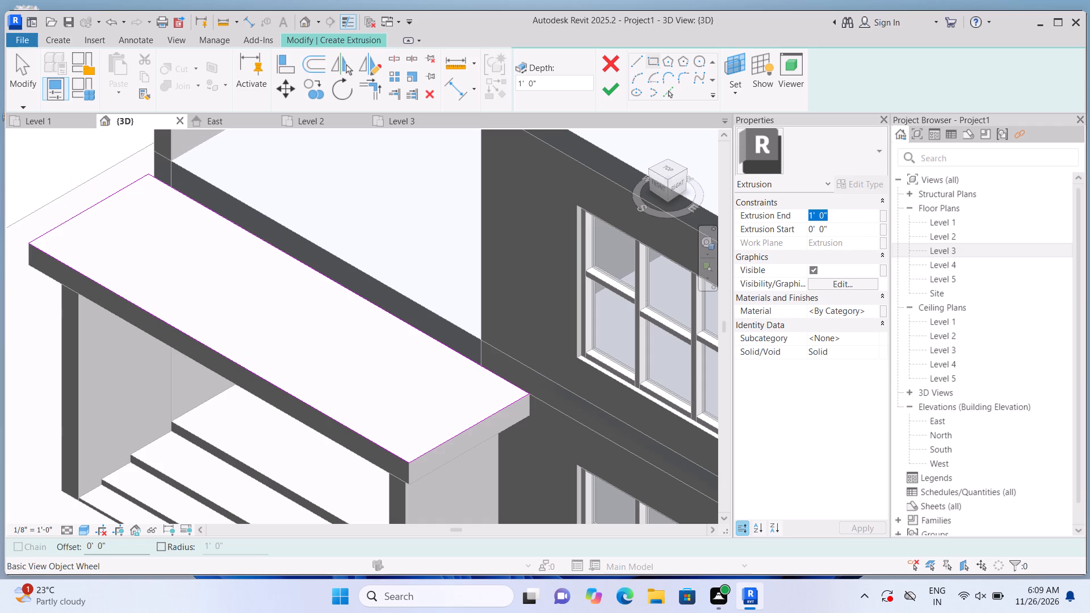
key(BackSpace)
text(3")
key(Return)
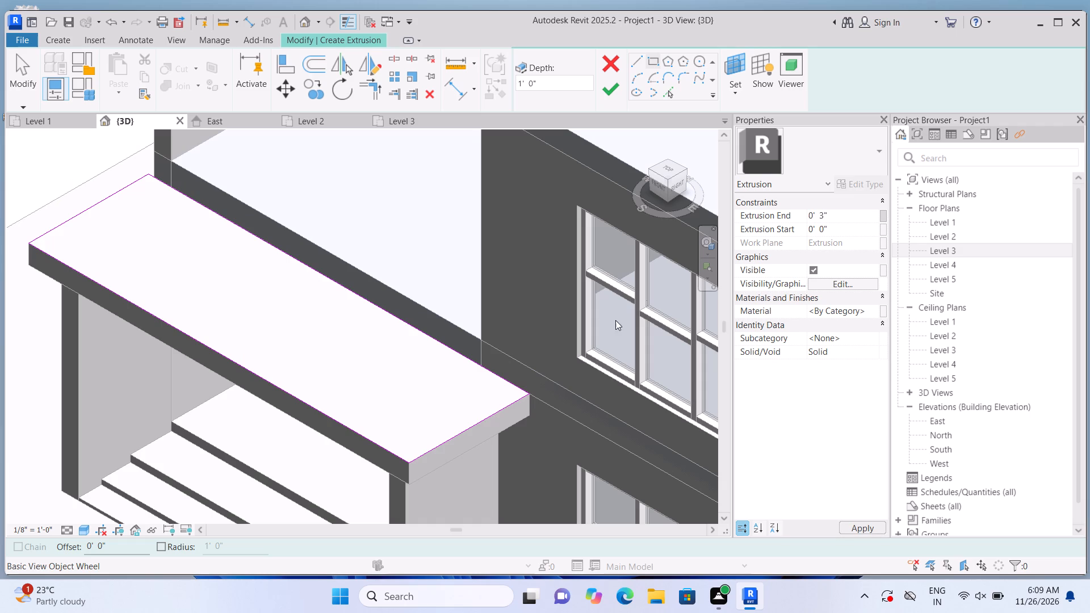
click(612, 84)
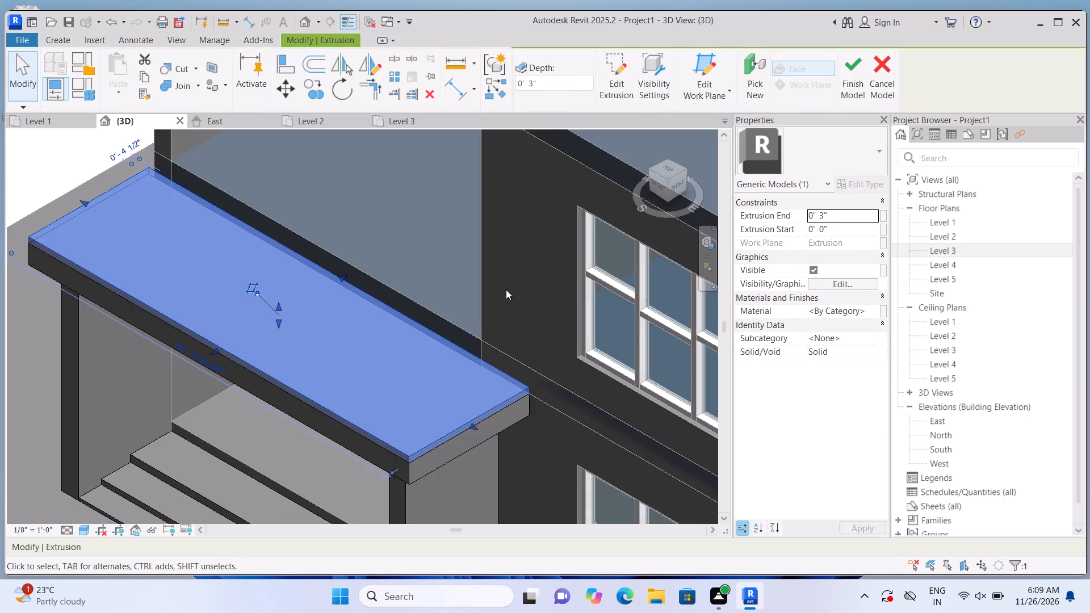
Pull the cap slab's front edge slightly forward and extend its left end past the canopy slab below.
scroll(506, 289, down, 1)
scroll(315, 364, up, 1)
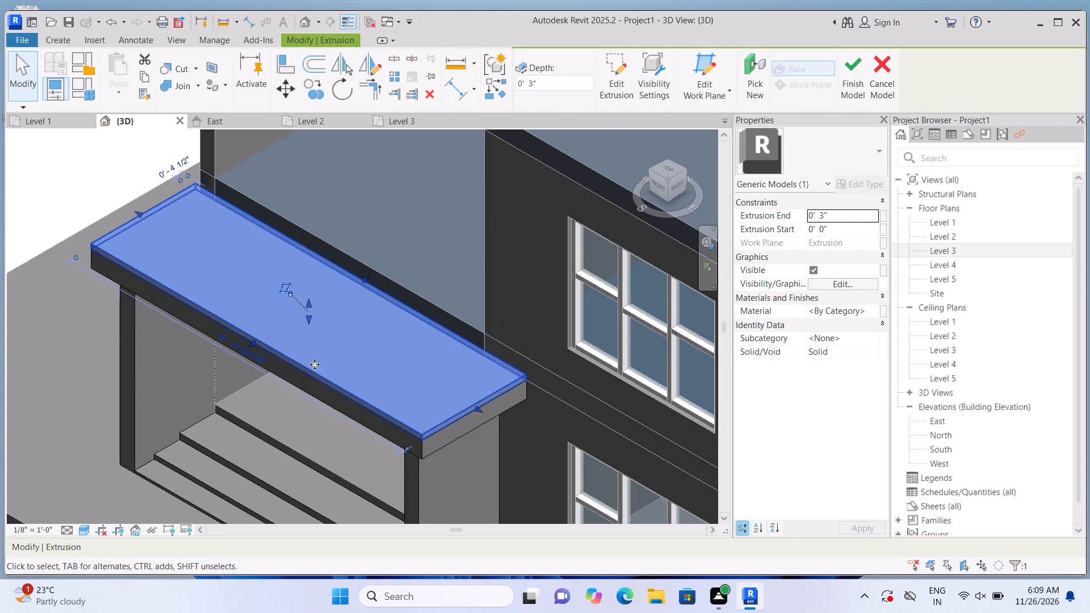
scroll(309, 373, up, 1)
click(233, 332)
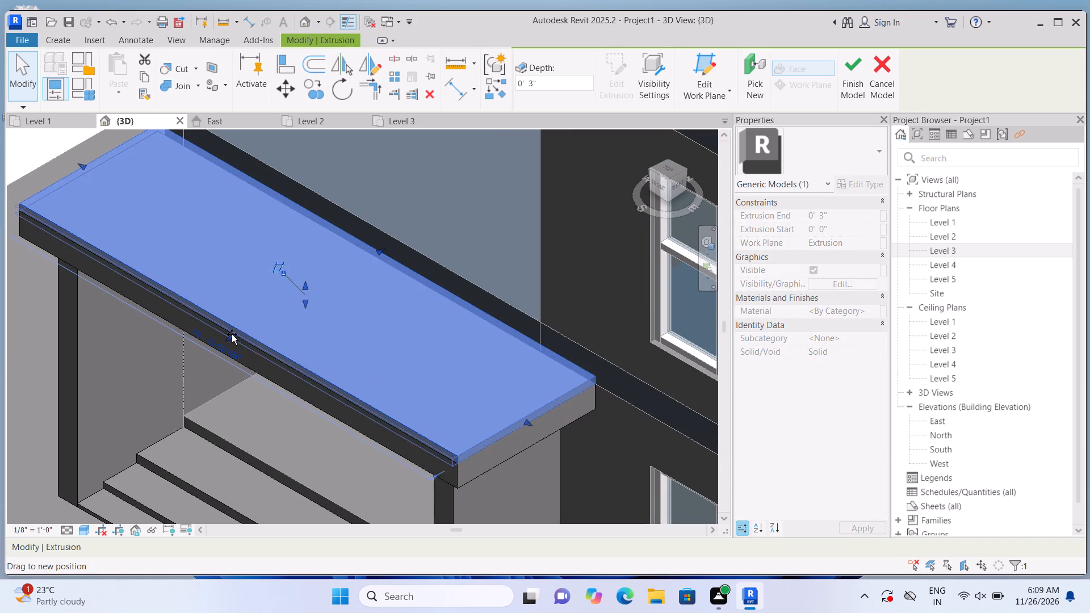
click(80, 163)
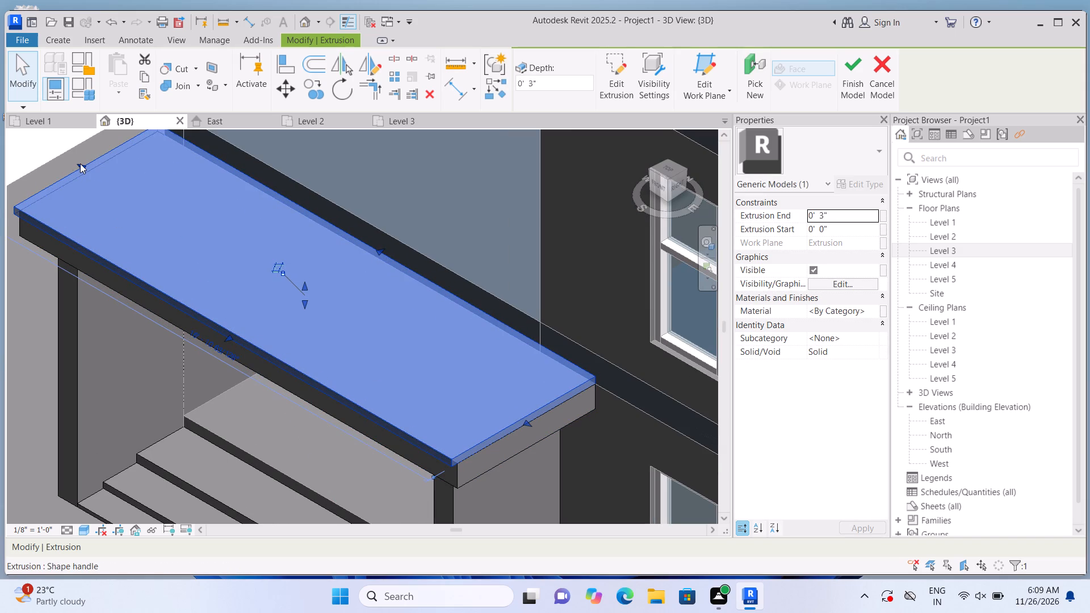
Extend the cap slab's right end slightly past the canopy slab below.
click(526, 420)
drag(527, 421, 531, 423)
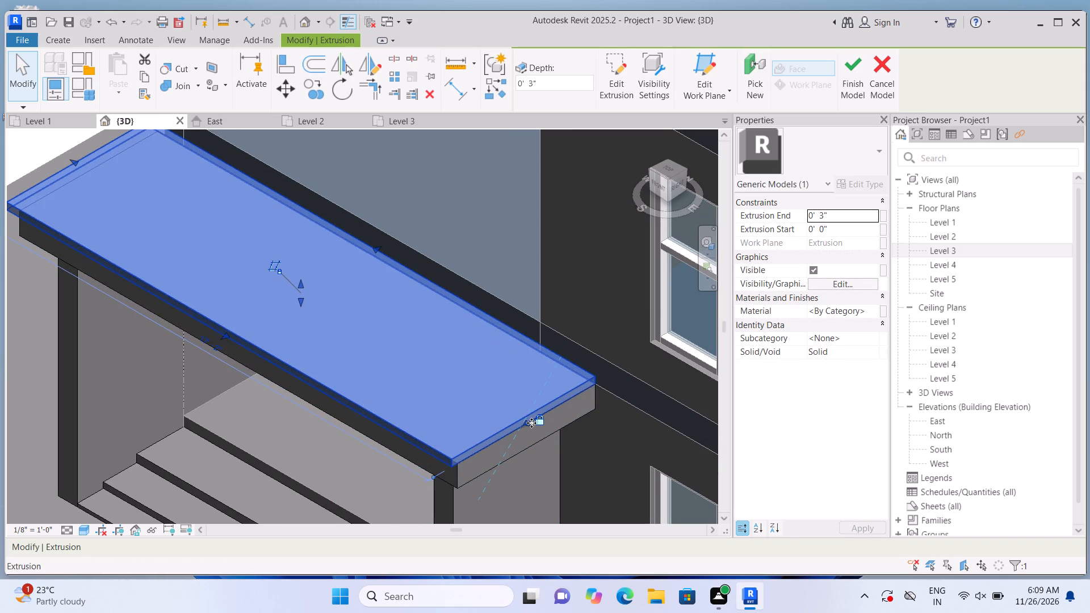
drag(531, 423, 538, 427)
double_click(538, 427)
scroll(531, 421, up, 5)
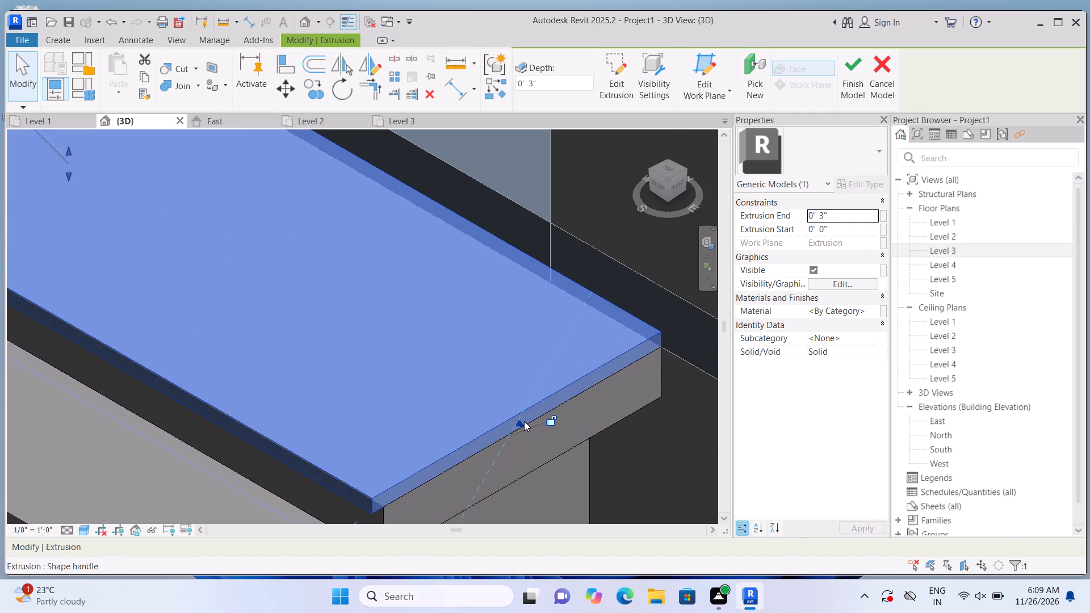
drag(518, 422, 533, 432)
scroll(546, 429, down, 6)
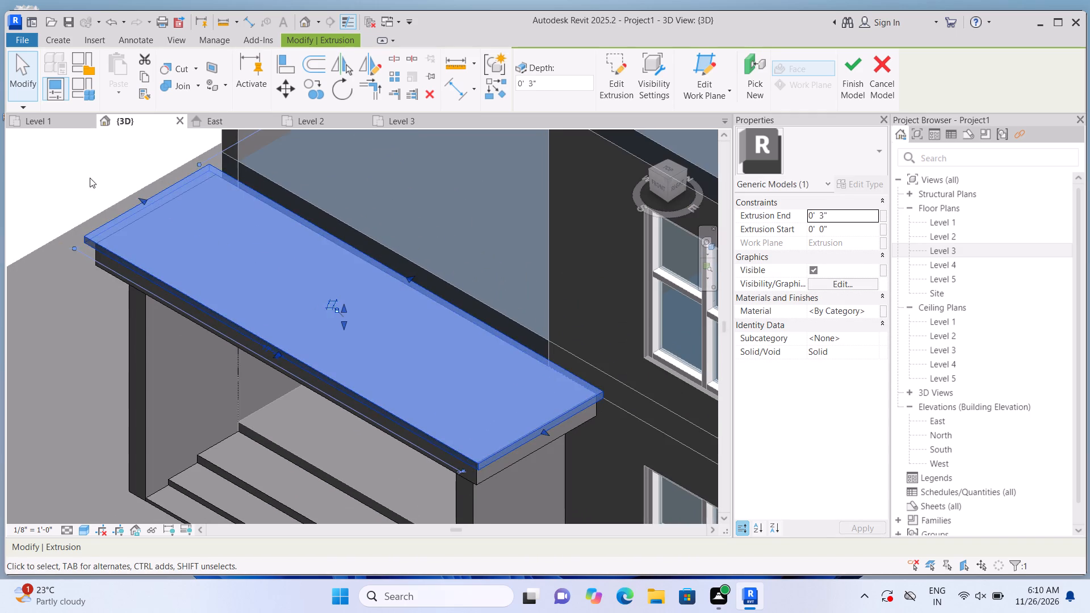
double_click(90, 178)
Extend the cap slab's right end a little more, giving it an overhang like the one at the left end.
scroll(91, 186, up, 5)
click(123, 245)
scroll(132, 260, up, 2)
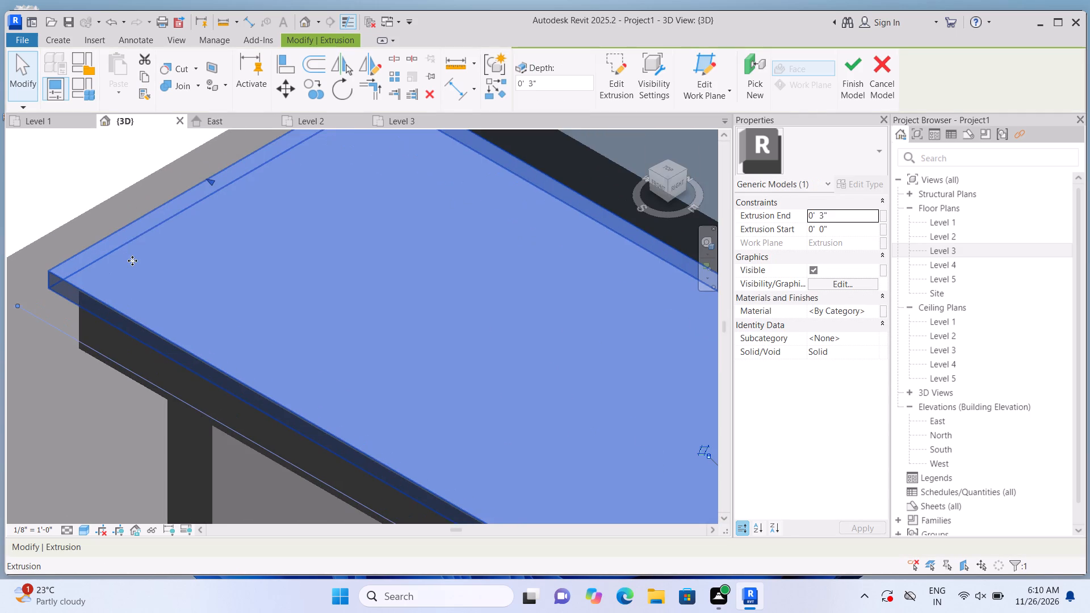
scroll(136, 265, down, 5)
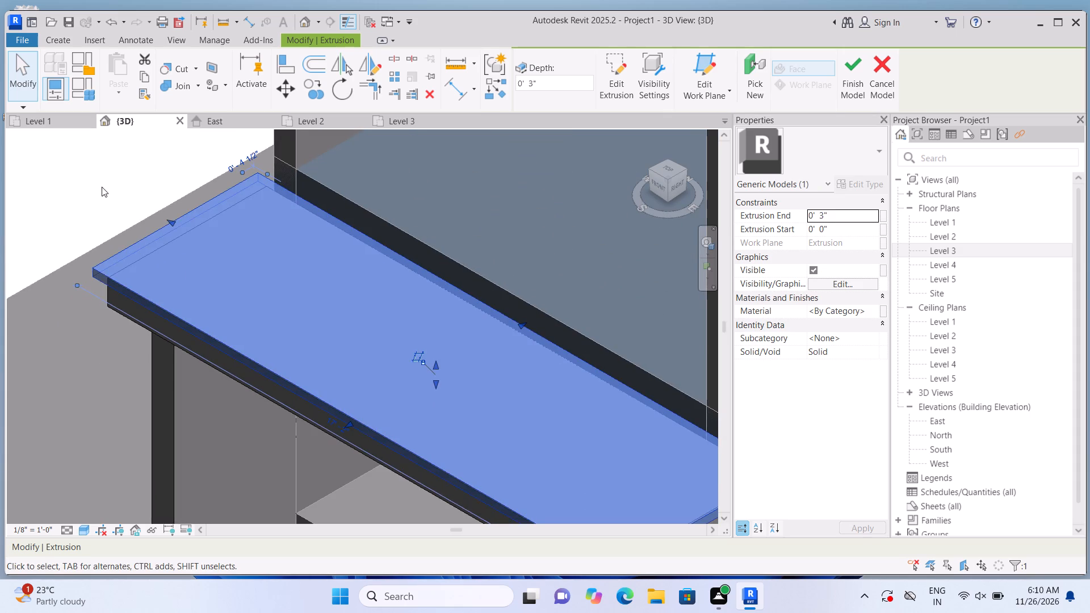
click(103, 189)
scroll(156, 242, down, 4)
click(424, 421)
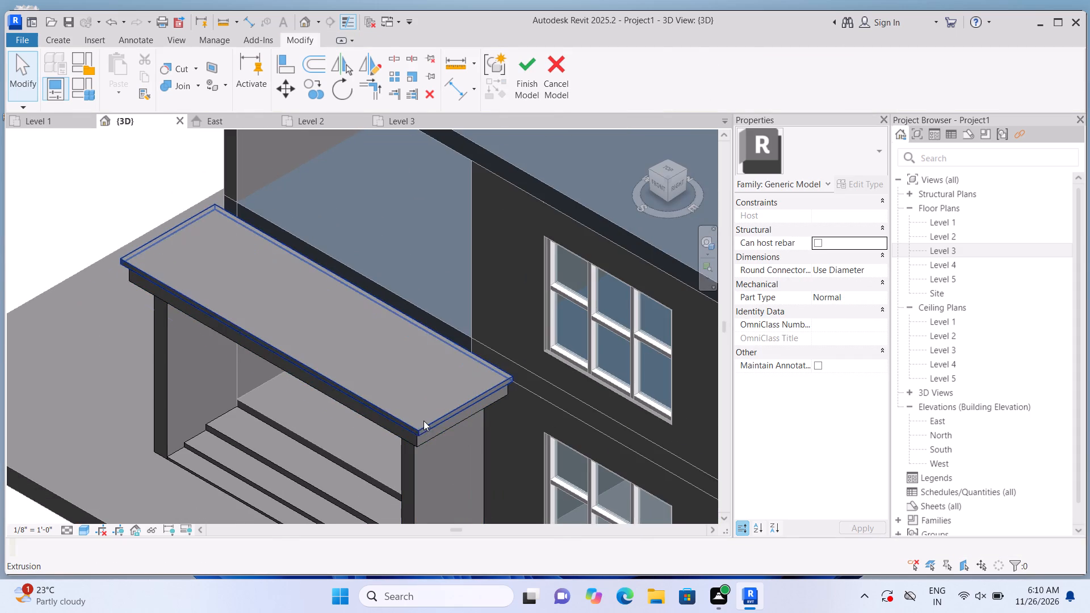
scroll(456, 429, up, 8)
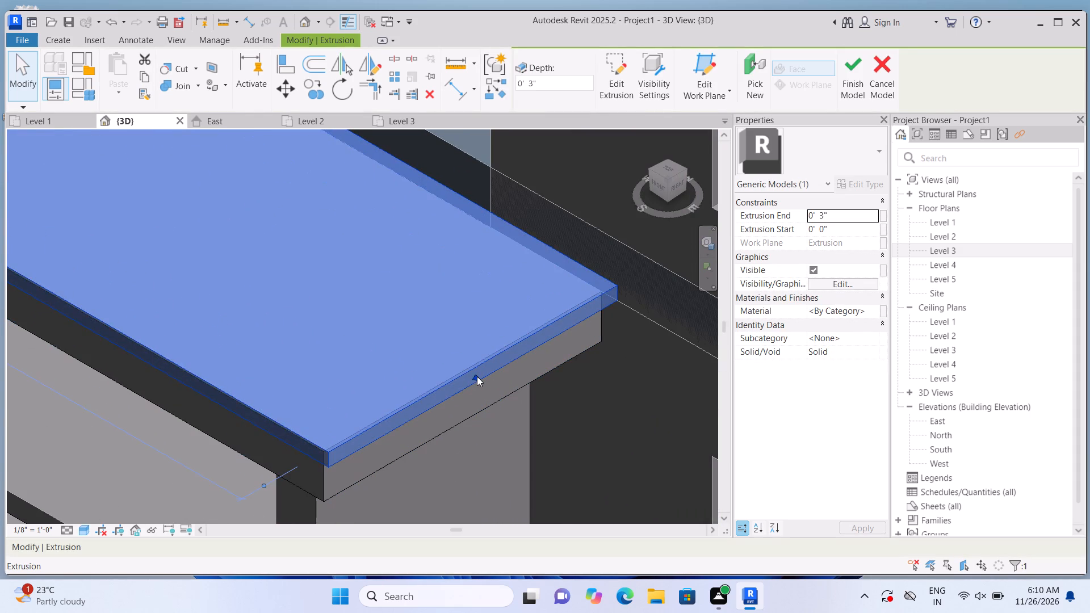
drag(477, 376, 489, 385)
scroll(501, 385, down, 9)
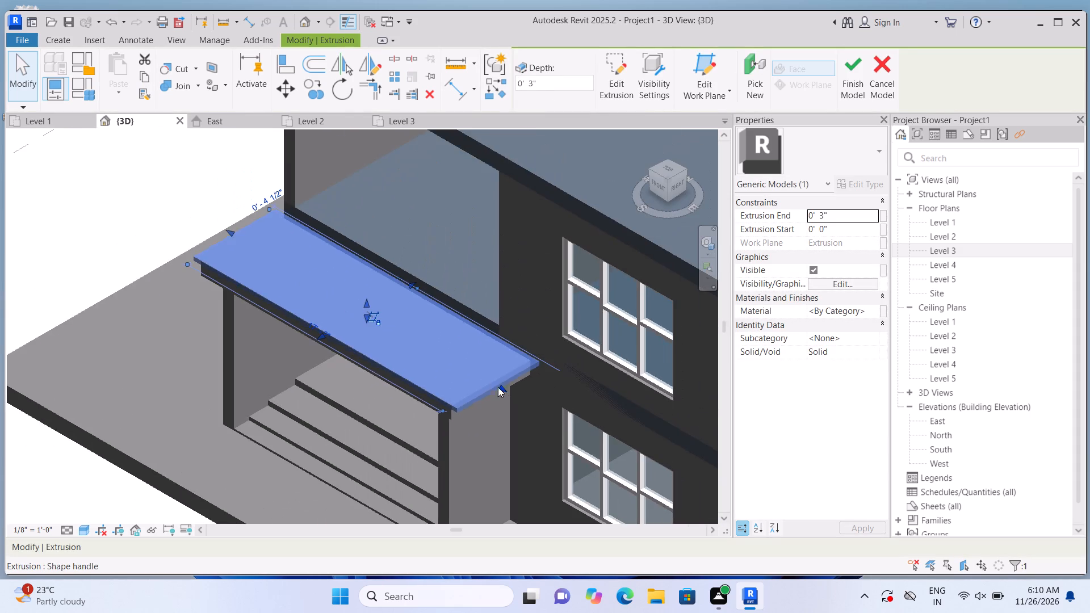
click(135, 219)
View the whole house from the front to check the entrance porch and its canopy.
scroll(135, 220, down, 1)
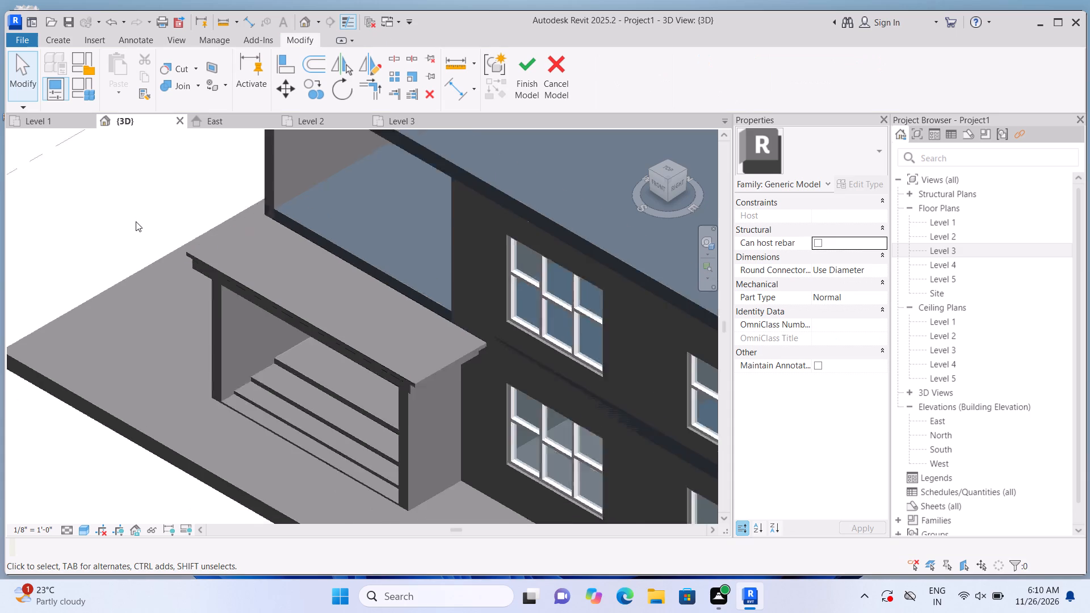
scroll(136, 221, down, 4)
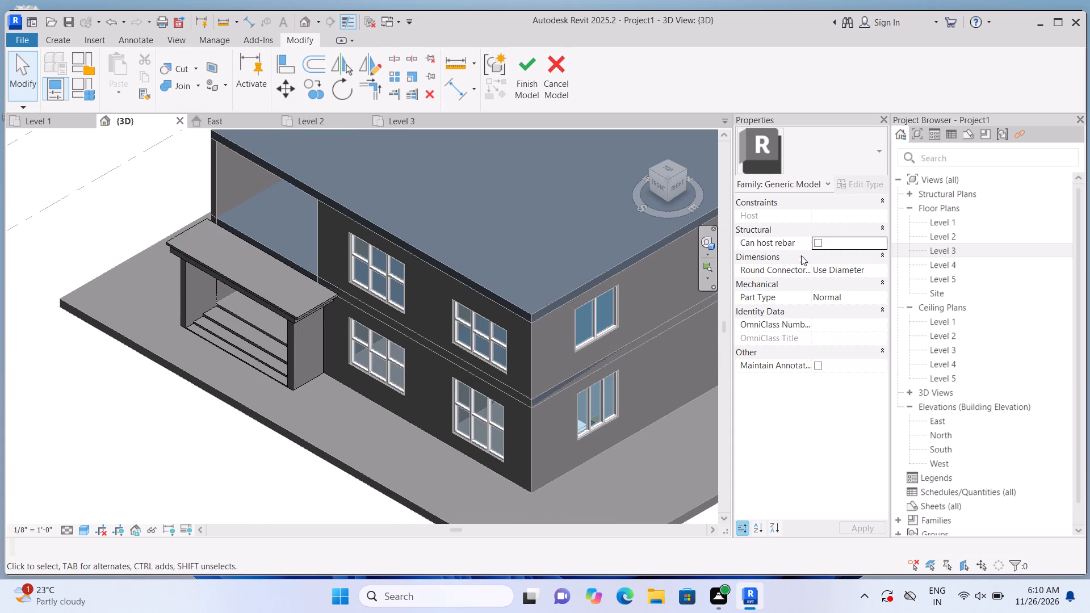
click(660, 186)
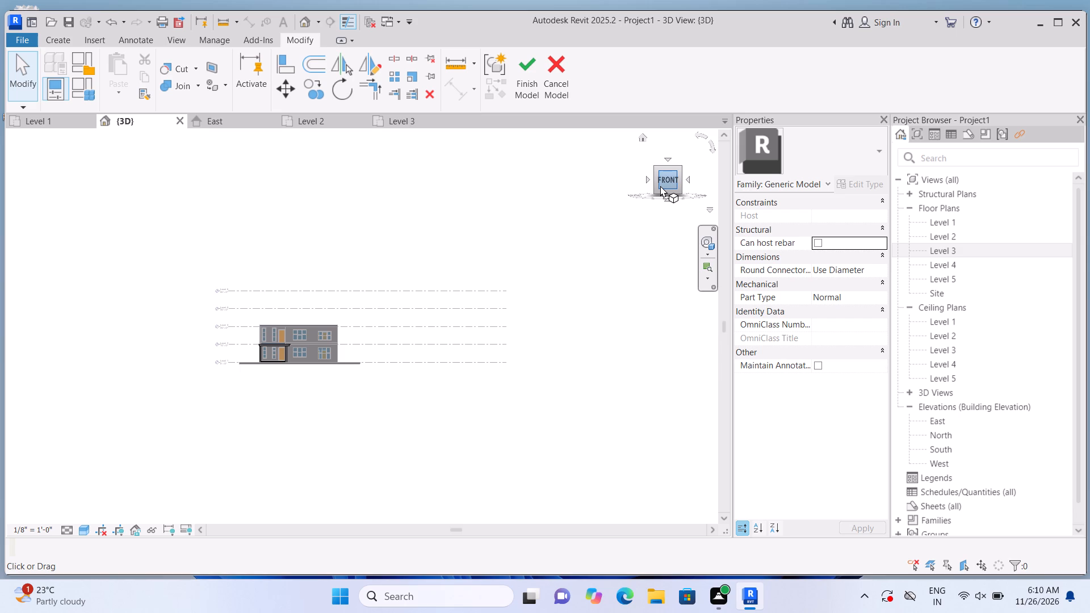
scroll(250, 312, up, 9)
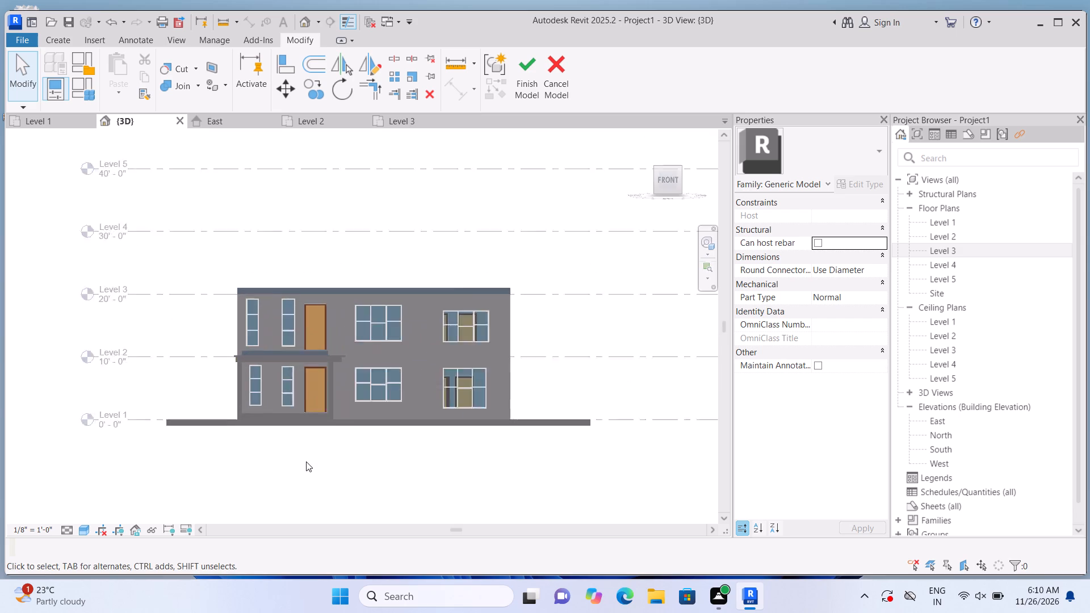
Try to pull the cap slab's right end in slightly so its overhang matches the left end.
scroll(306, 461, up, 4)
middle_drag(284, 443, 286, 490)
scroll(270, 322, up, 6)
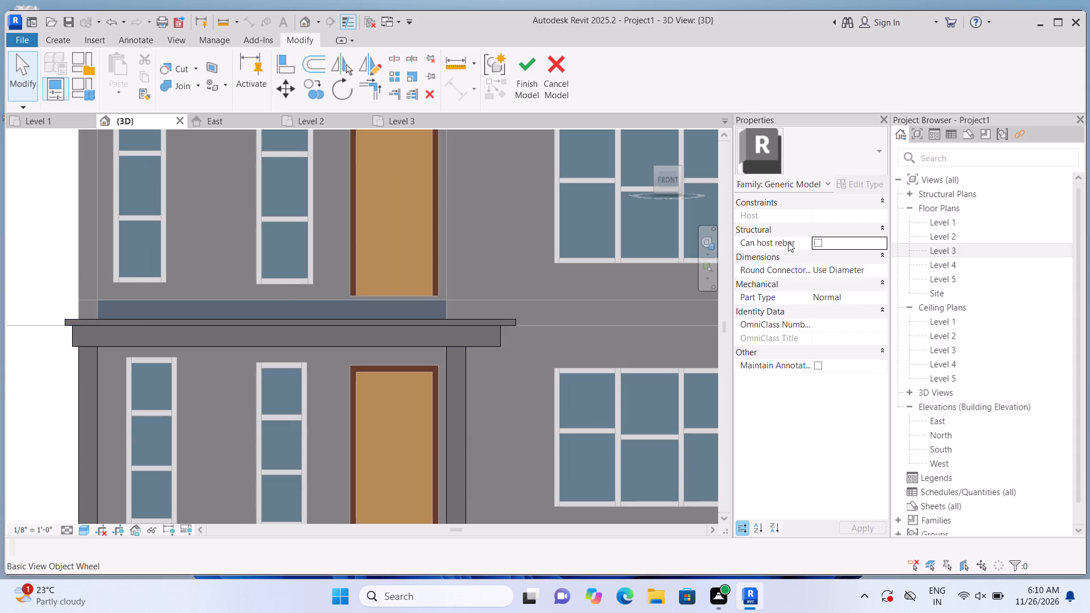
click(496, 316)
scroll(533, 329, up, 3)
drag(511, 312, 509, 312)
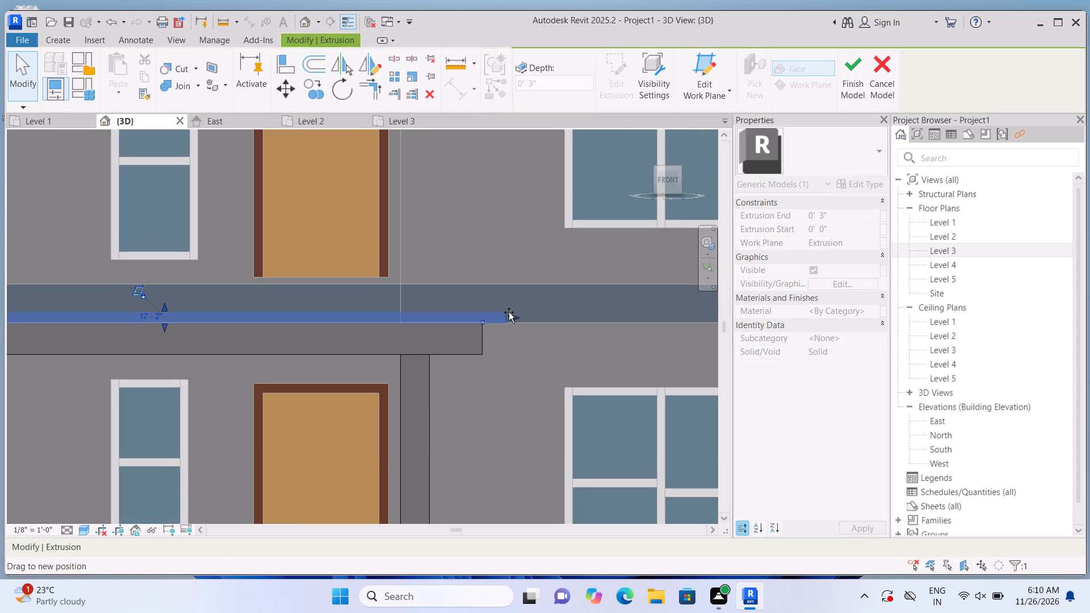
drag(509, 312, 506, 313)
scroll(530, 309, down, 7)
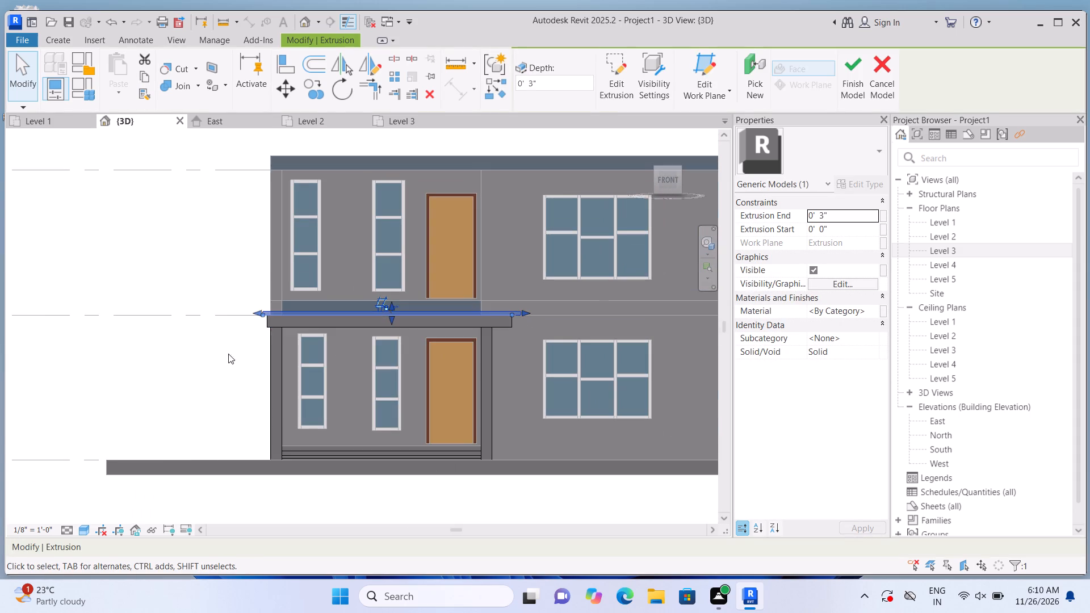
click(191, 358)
Examine the entrance canopy and the upper-storey facade above it from the front.
middle_drag(204, 359, 163, 364)
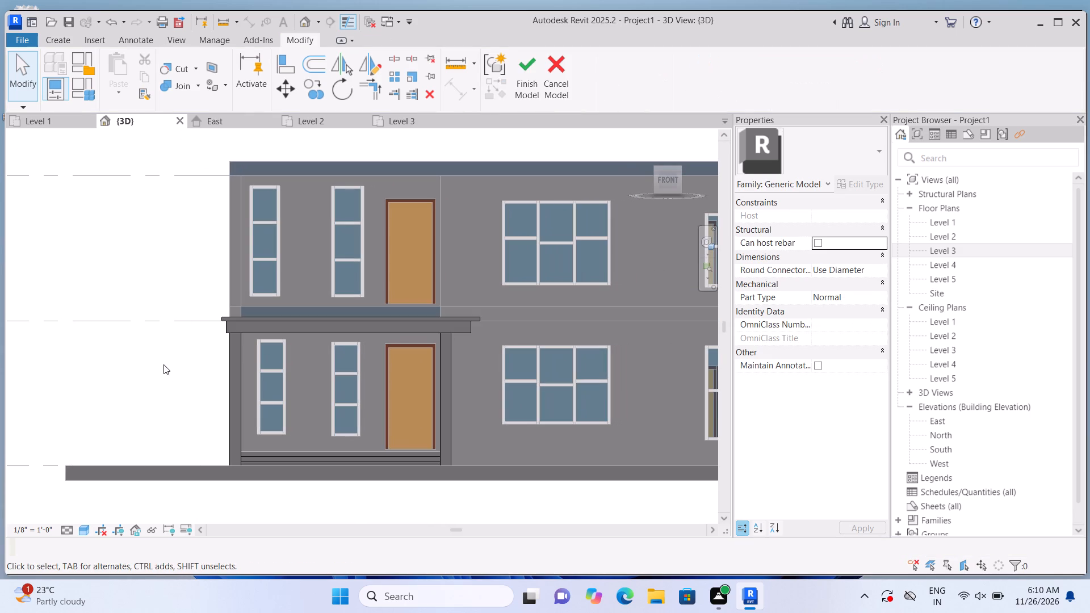
middle_drag(163, 364, 148, 376)
scroll(148, 376, up, 1)
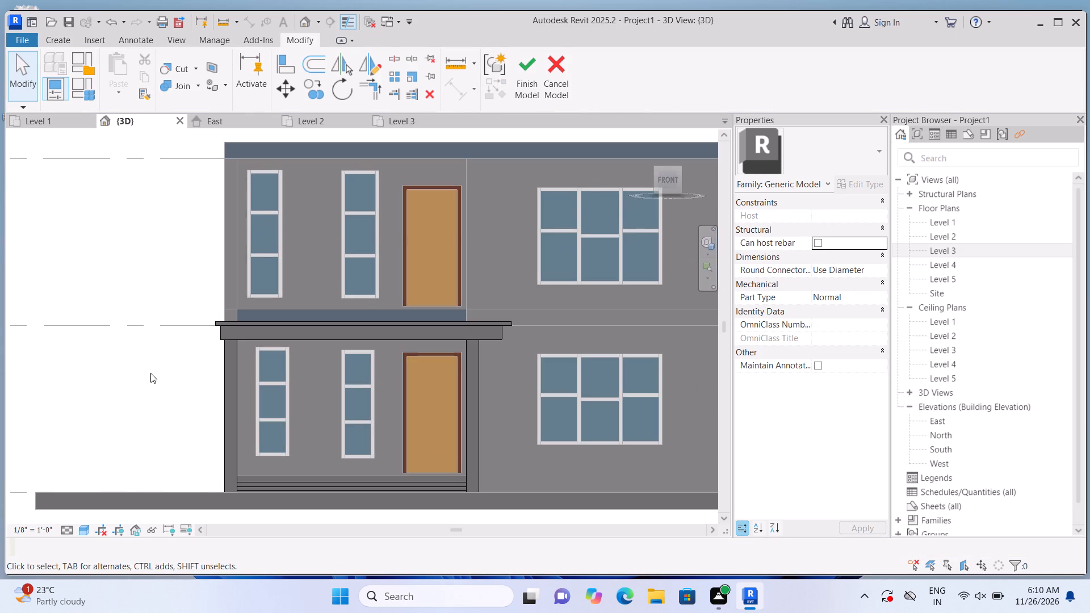
scroll(156, 378, down, 1)
middle_drag(156, 378, 151, 379)
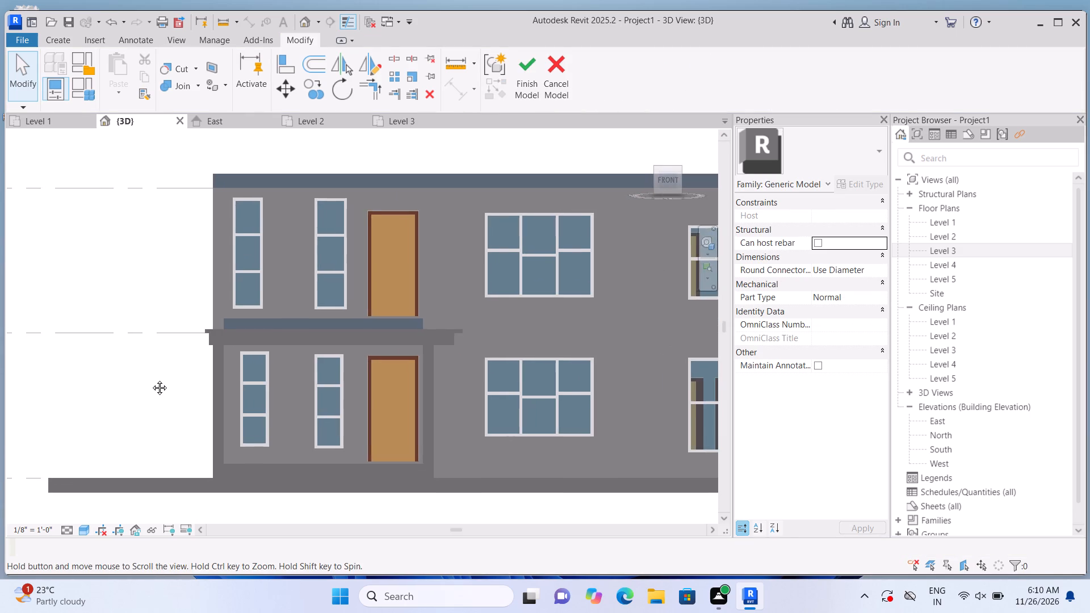
middle_drag(151, 379, 104, 384)
middle_click(104, 384)
scroll(106, 384, down, 1)
scroll(111, 392, up, 3)
middle_drag(137, 385, 124, 435)
scroll(135, 409, up, 2)
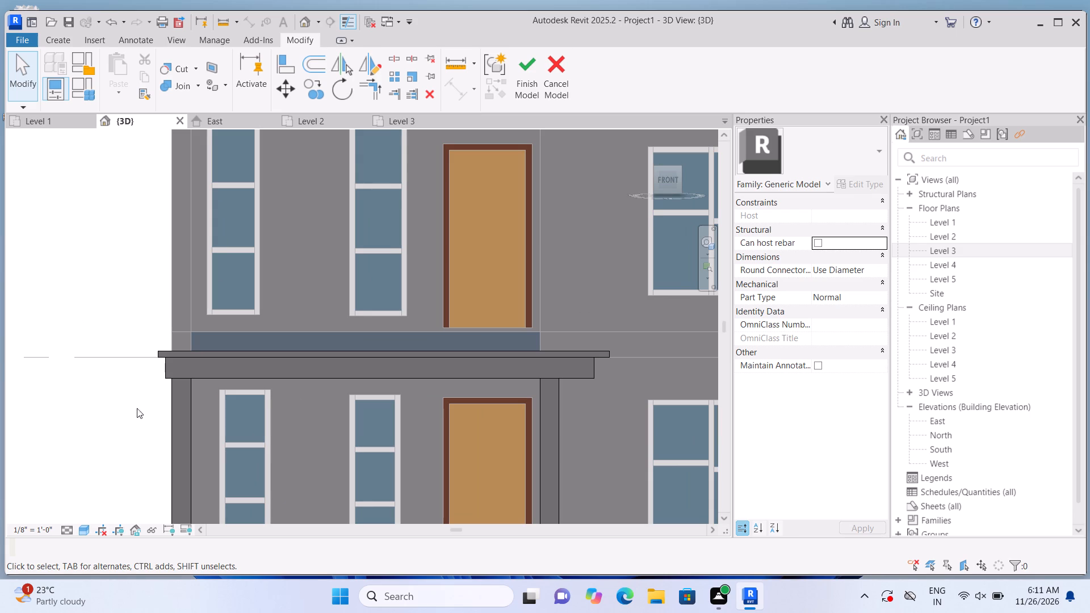
scroll(581, 343, up, 5)
scroll(626, 361, down, 3)
scroll(621, 378, up, 1)
scroll(619, 383, down, 7)
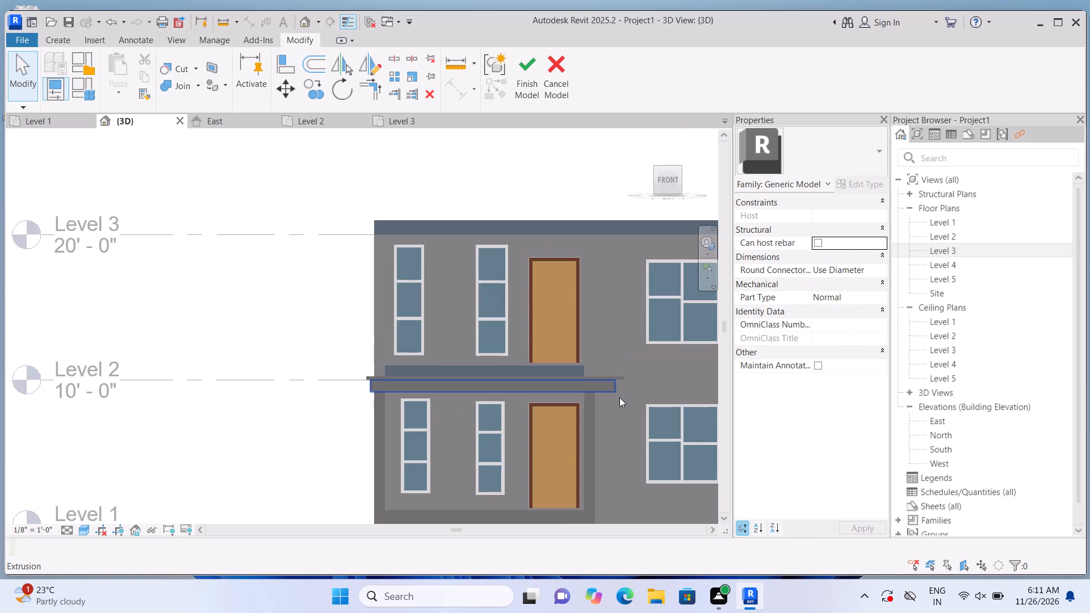
middle_drag(599, 311, 505, 320)
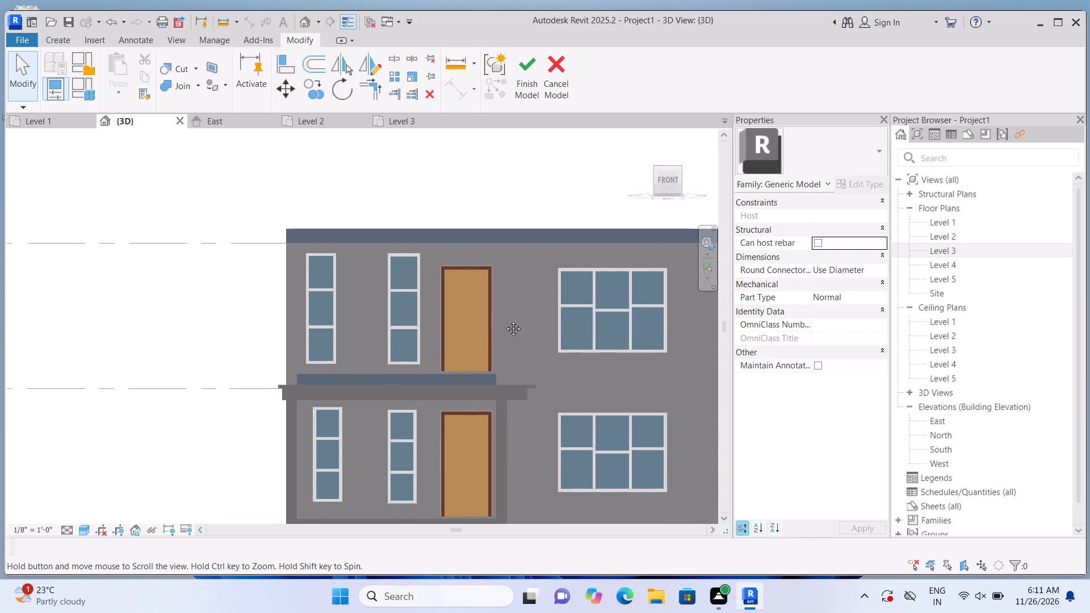
middle_drag(505, 320, 451, 315)
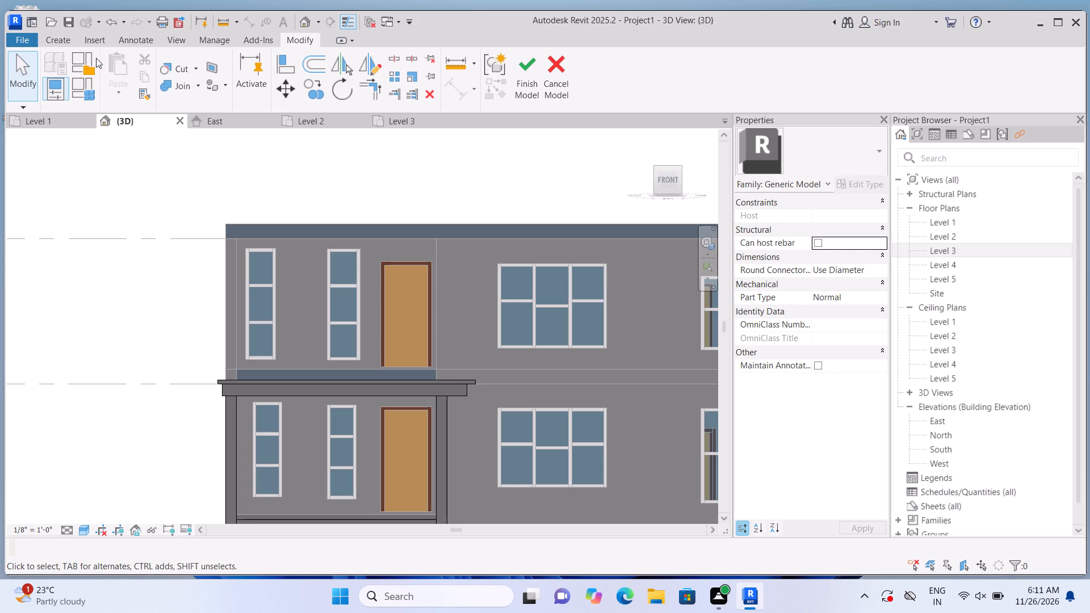
On the roof edge's front face, extrude a horizontal band about 15'-3" long and 11" high, 3" deep, beneath the upper windows and door.
click(57, 37)
click(119, 86)
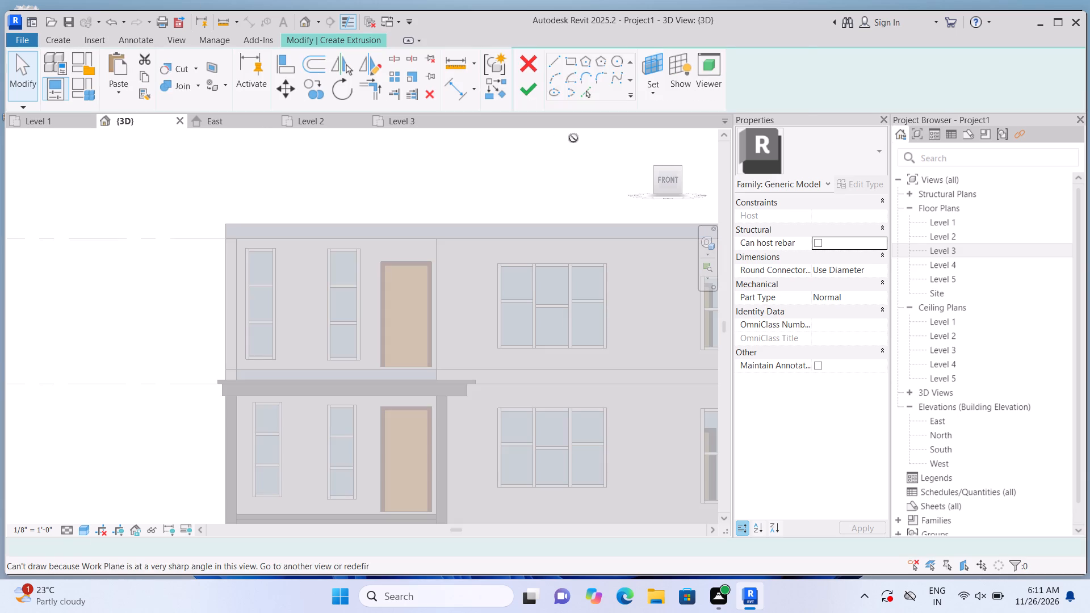
click(728, 95)
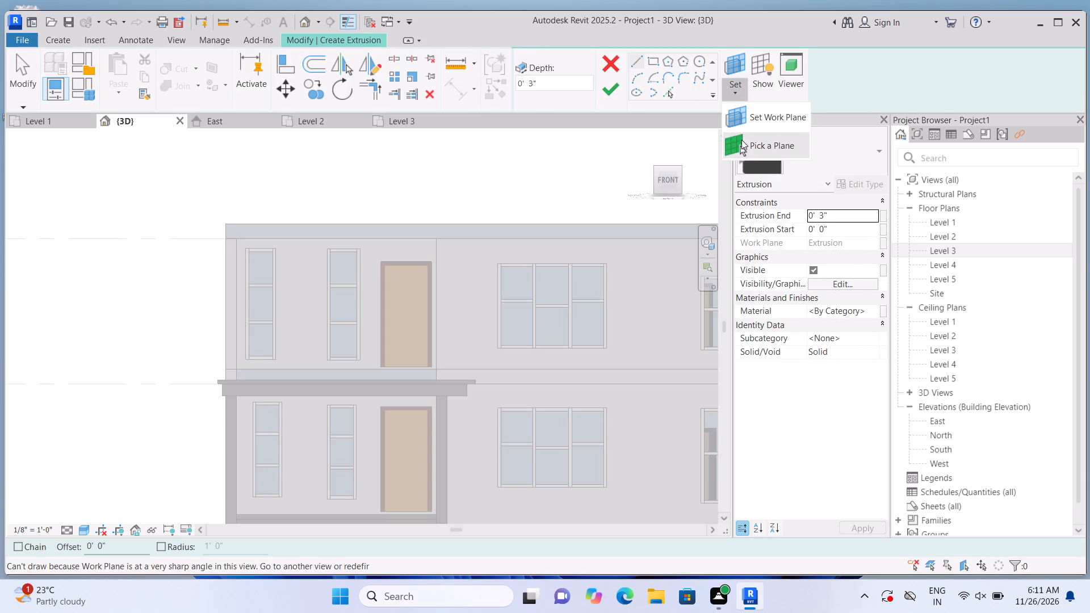
click(741, 140)
scroll(431, 331, up, 1)
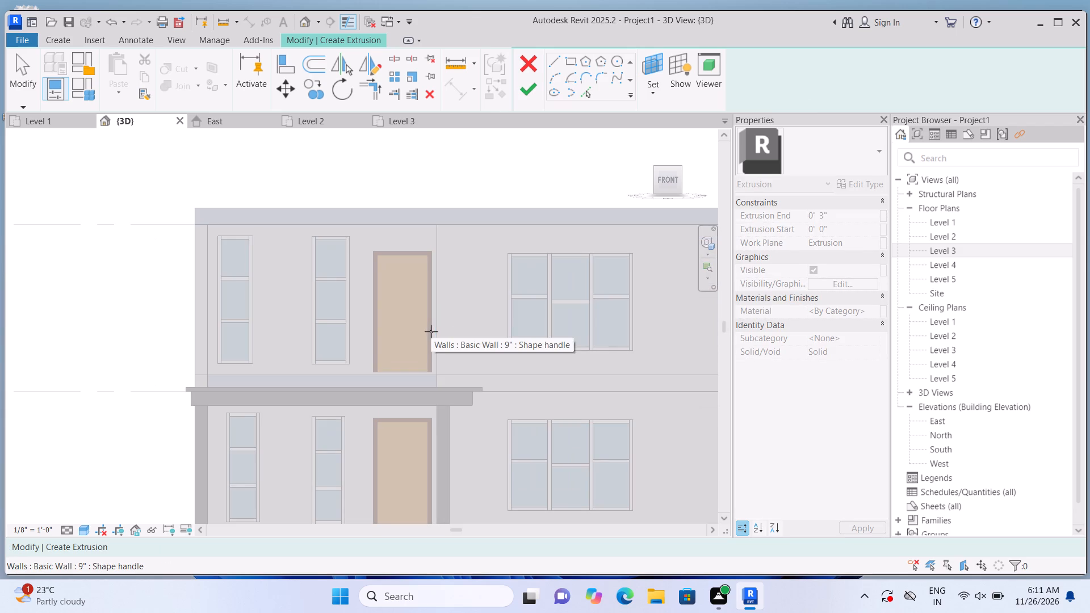
scroll(274, 383, up, 1)
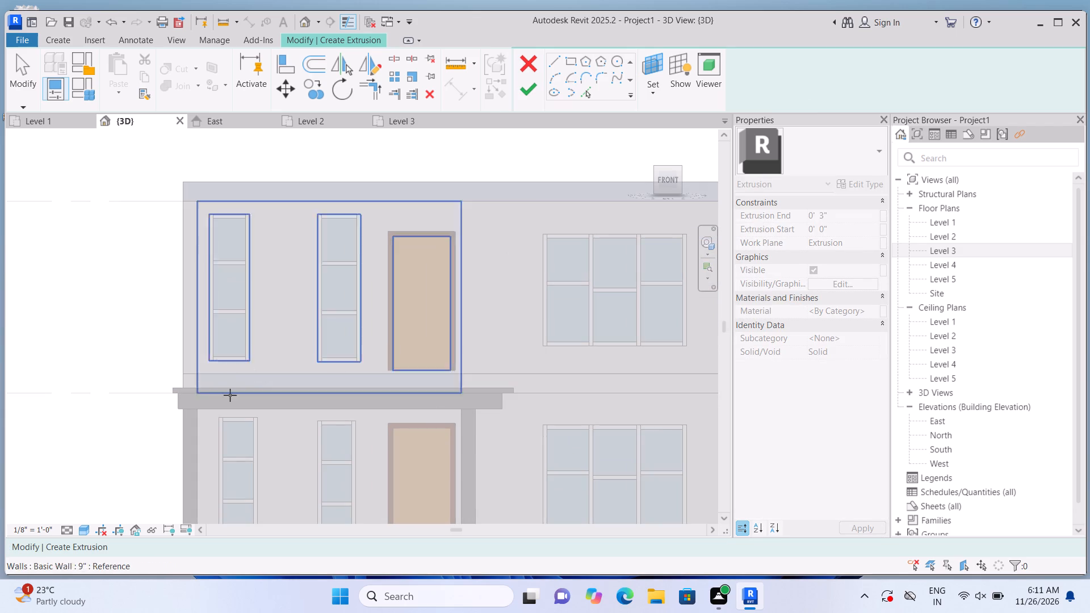
scroll(232, 396, up, 3)
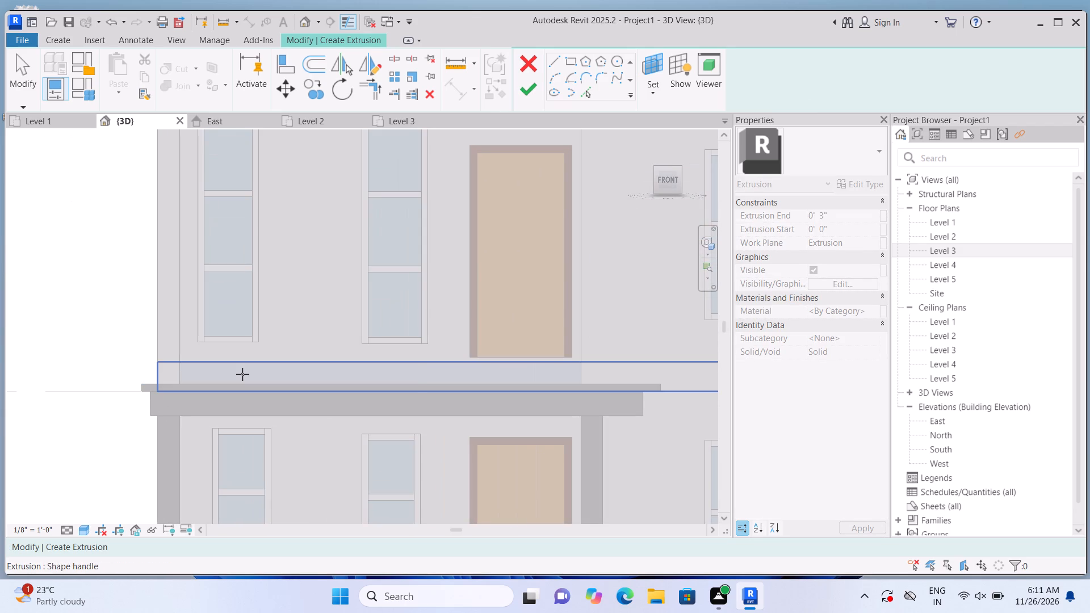
click(242, 374)
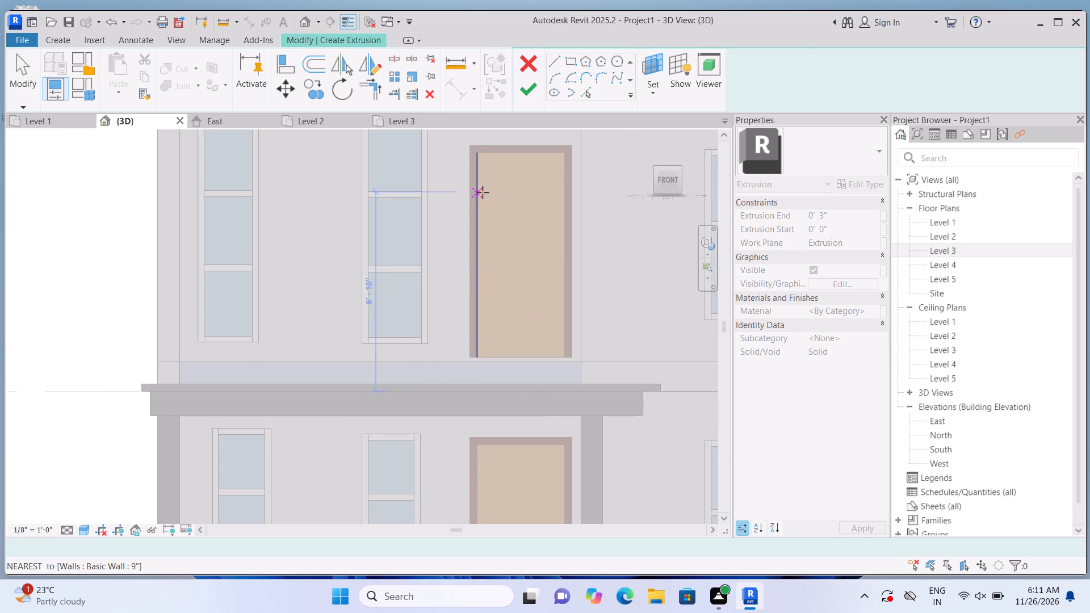
click(658, 61)
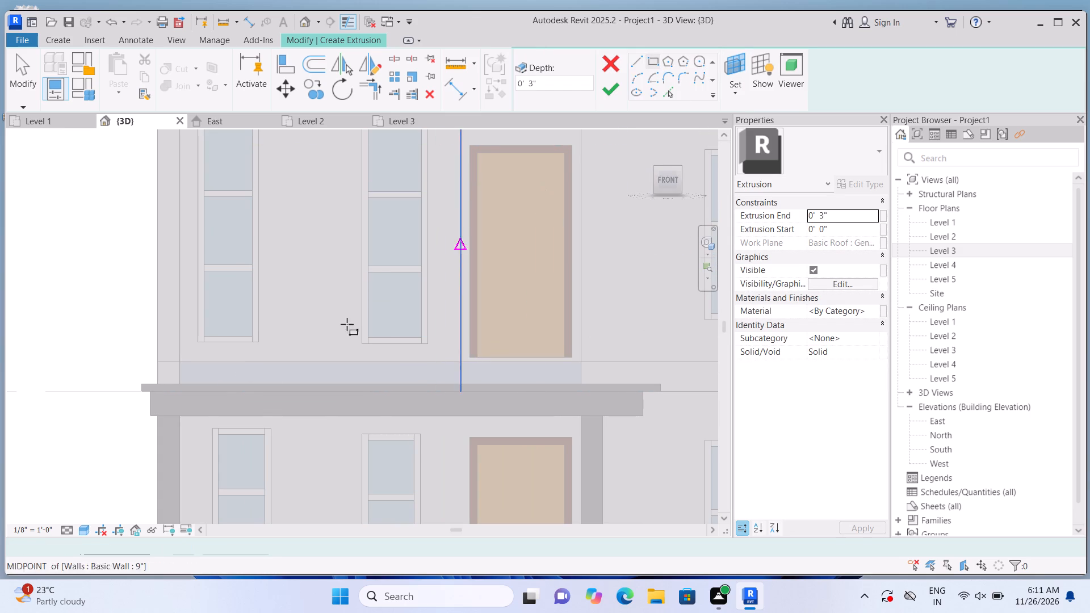
click(158, 363)
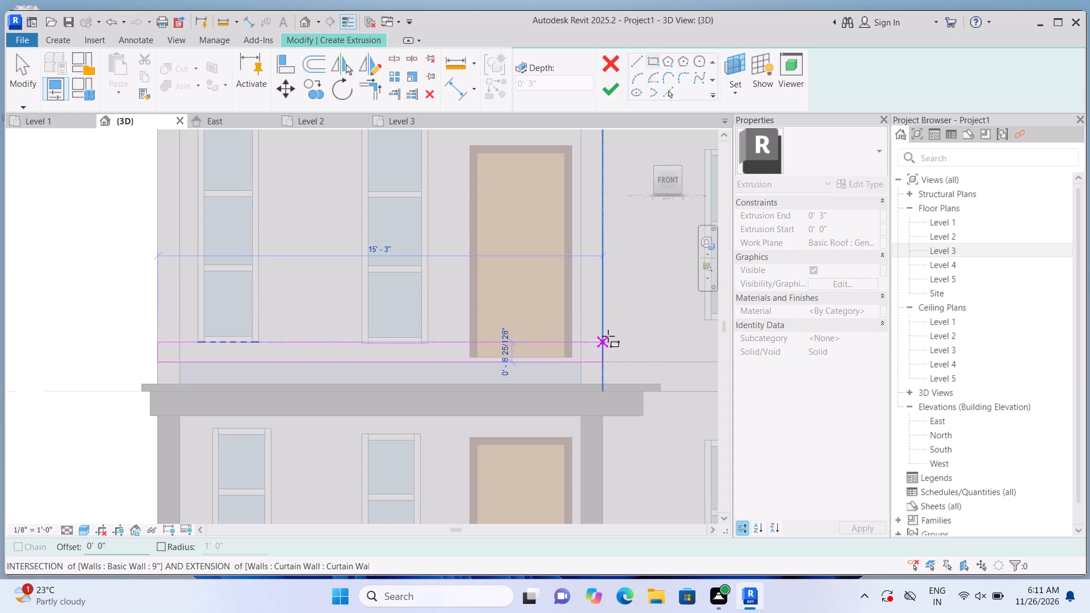
click(608, 335)
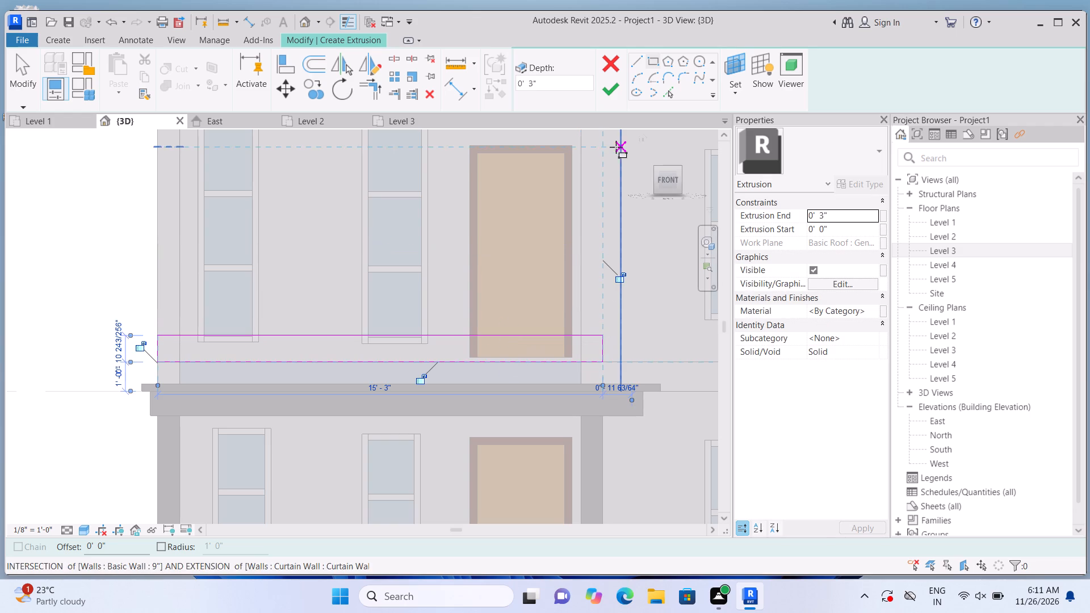
click(608, 94)
middle_drag(567, 264, 538, 329)
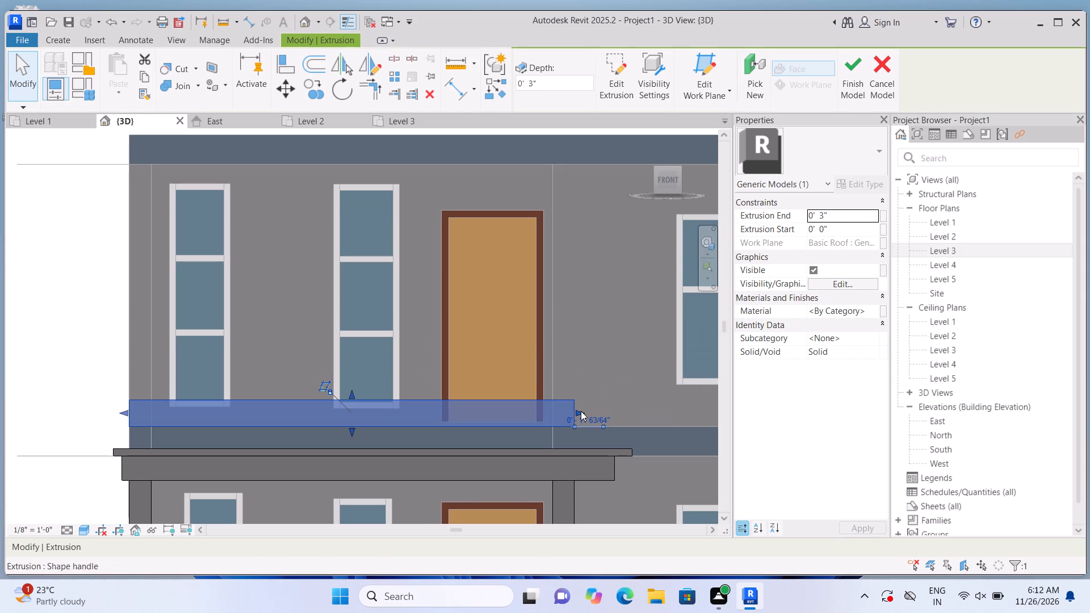
Extend the new horizontal band's right end slightly, making it about 15'-6" long.
click(581, 411)
click(580, 411)
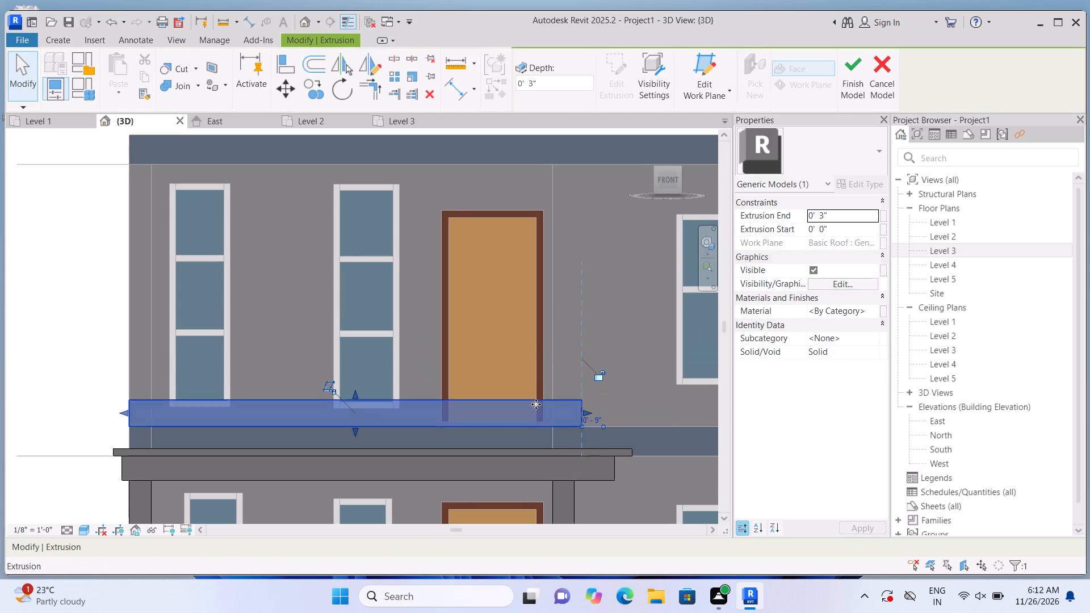
click(34, 358)
middle_click(90, 308)
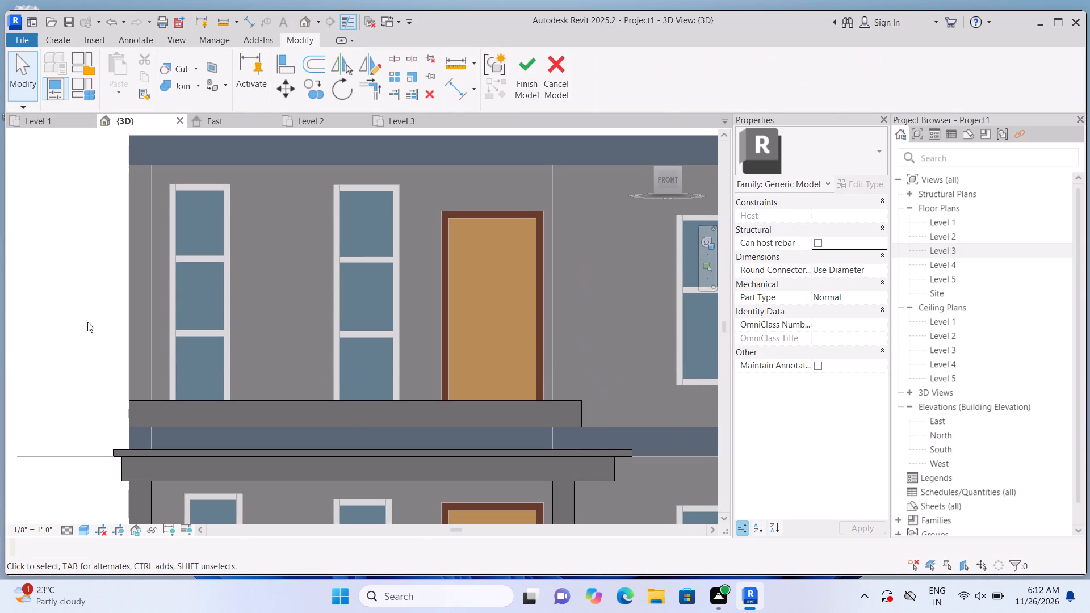
On the upper left wall end's front face, extrude a 3" deep vertical strip, 9" wide and about 8'-1" tall, from the band to the roof.
click(58, 39)
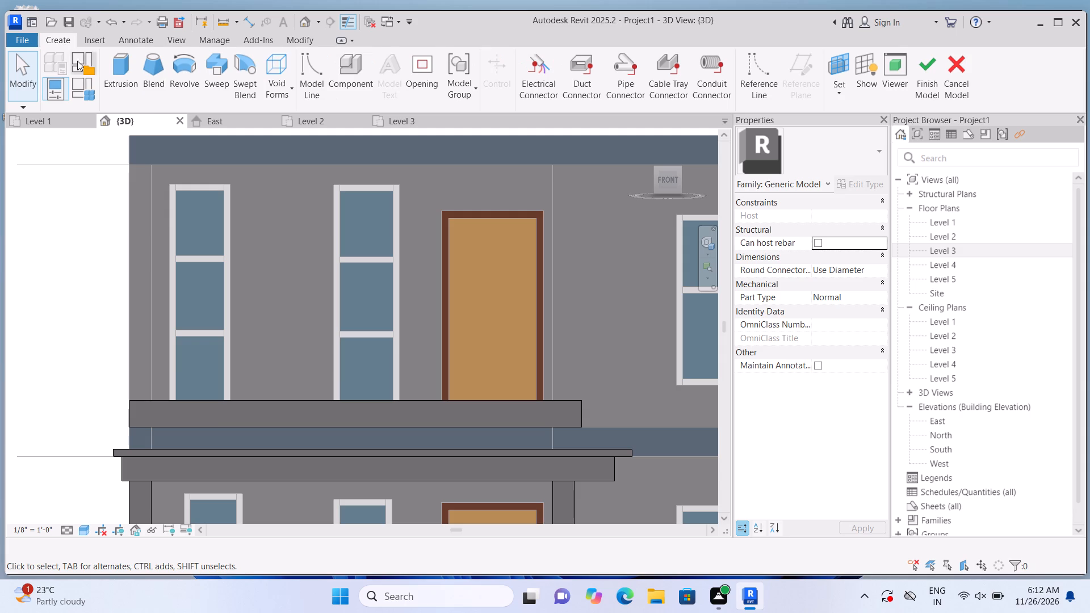
click(111, 77)
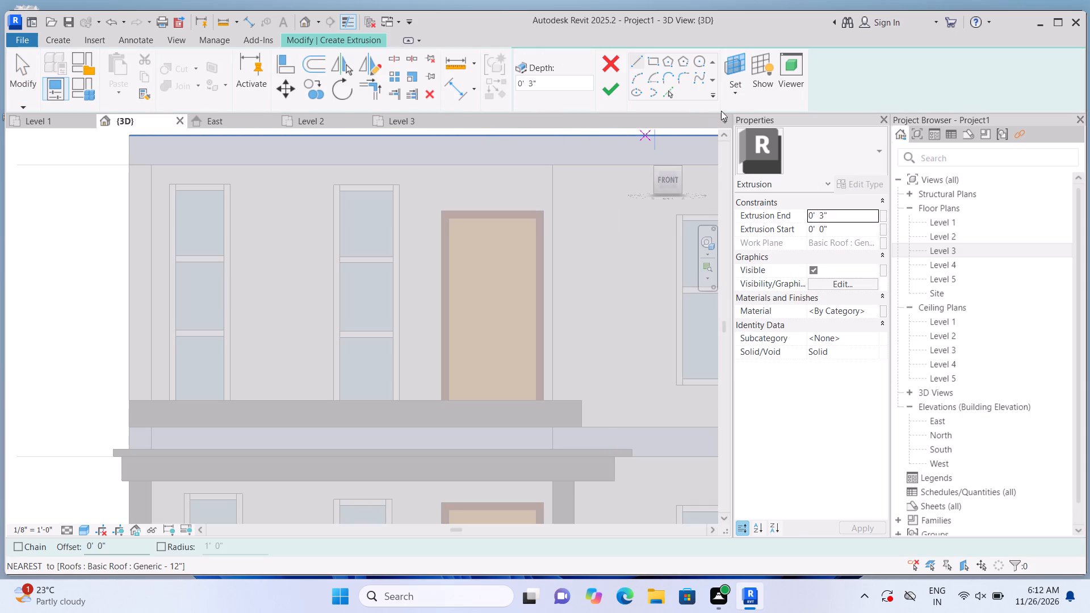
click(735, 95)
click(745, 140)
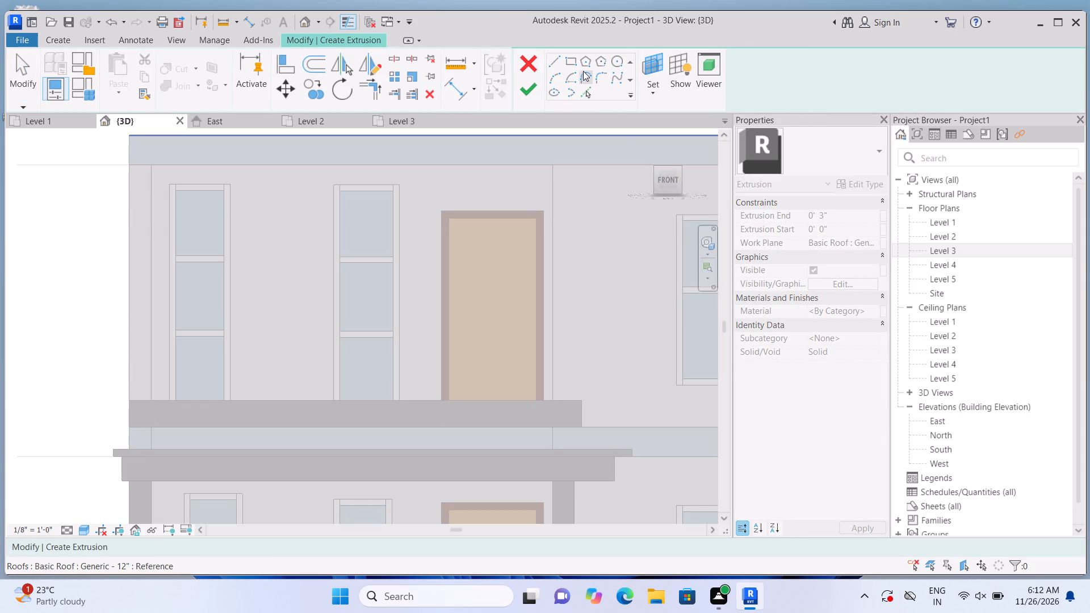
click(568, 63)
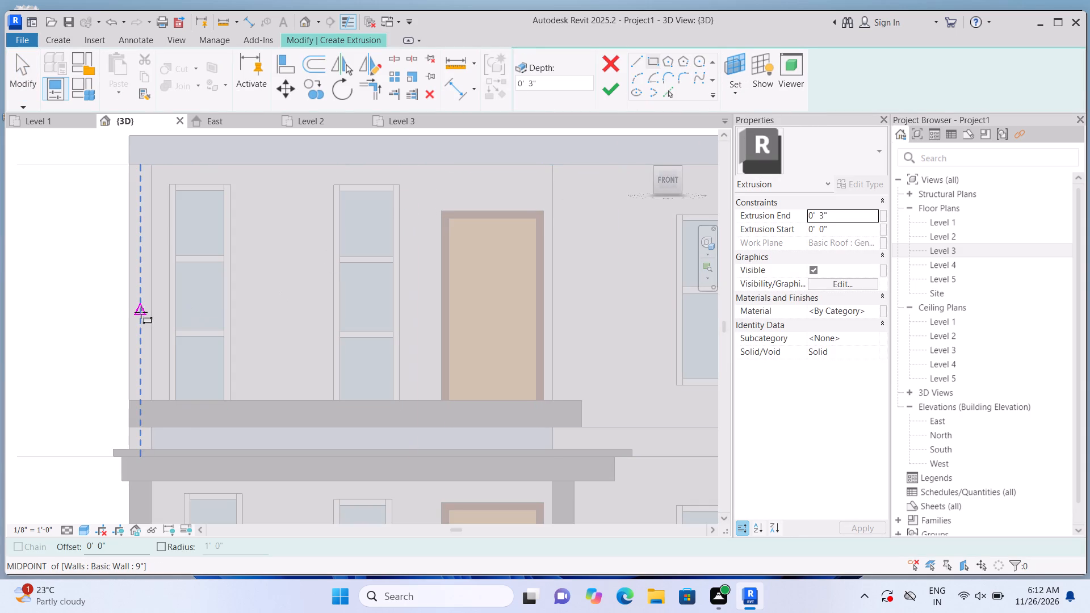
click(743, 94)
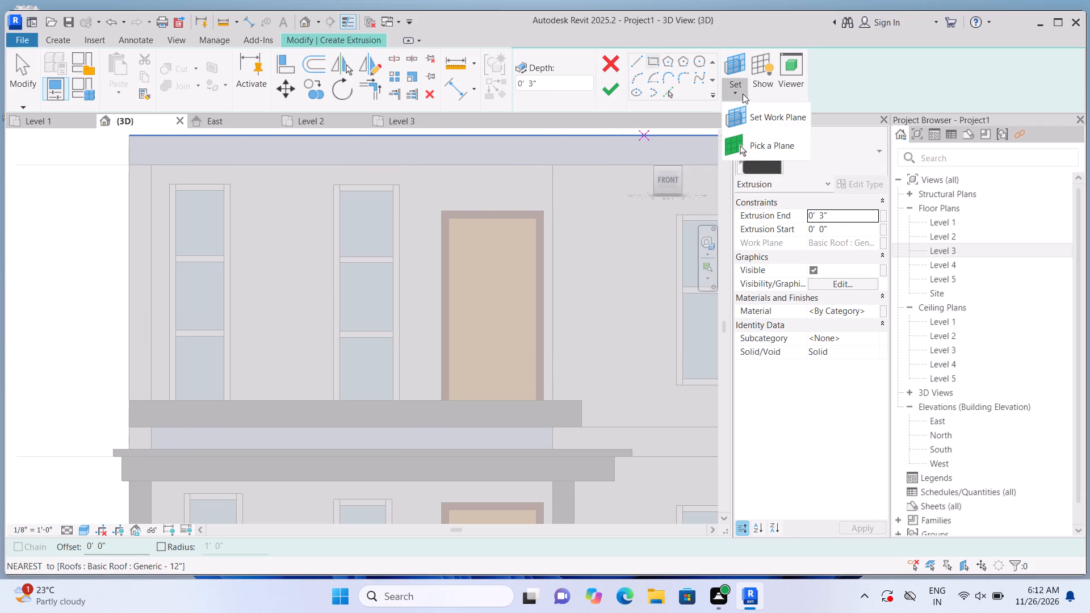
click(758, 145)
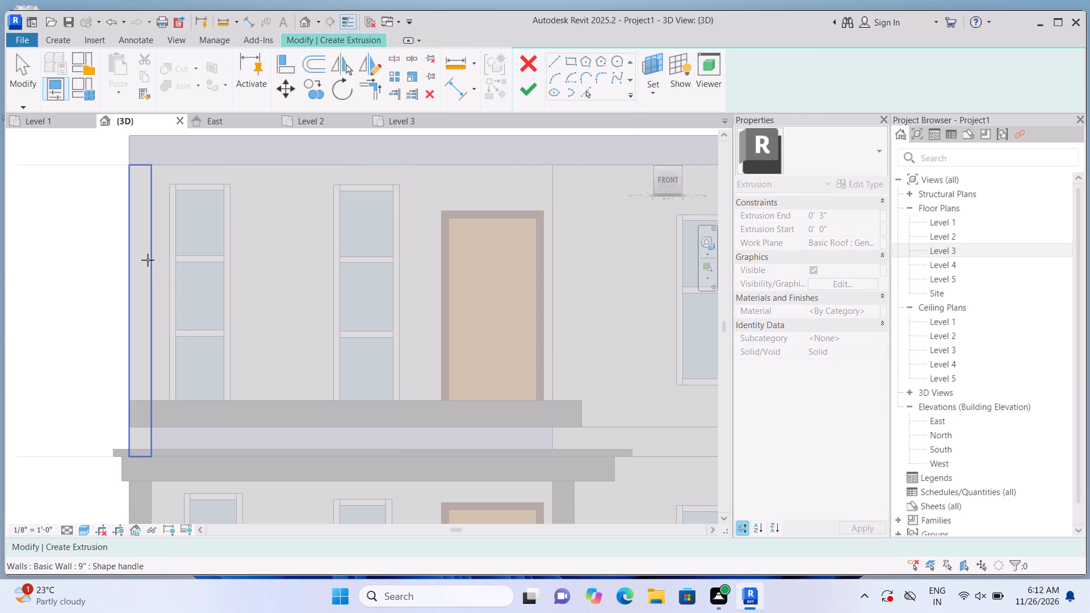
click(148, 260)
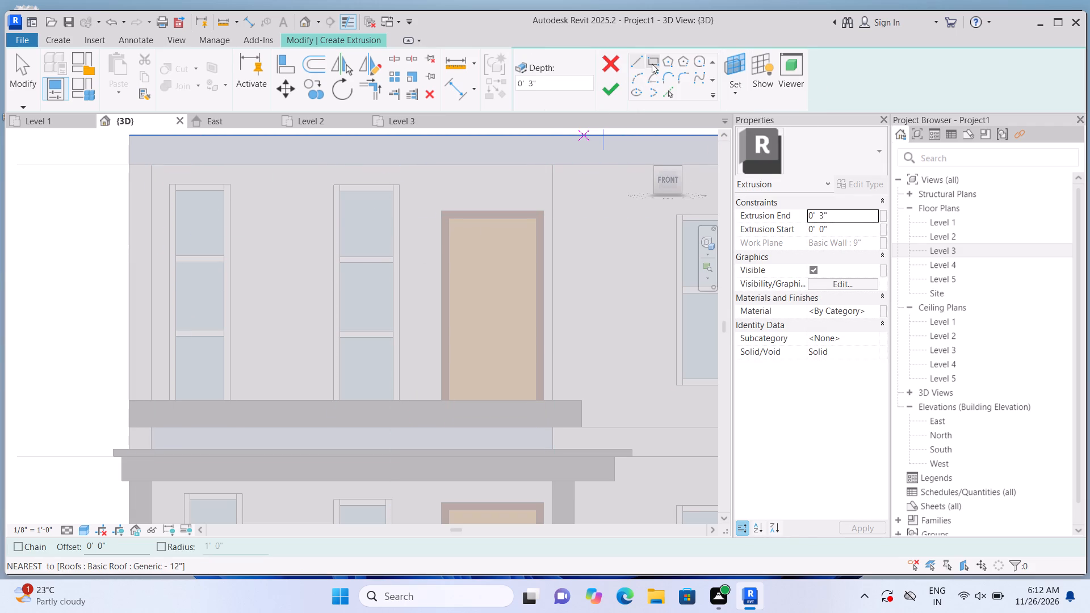
click(652, 64)
click(128, 398)
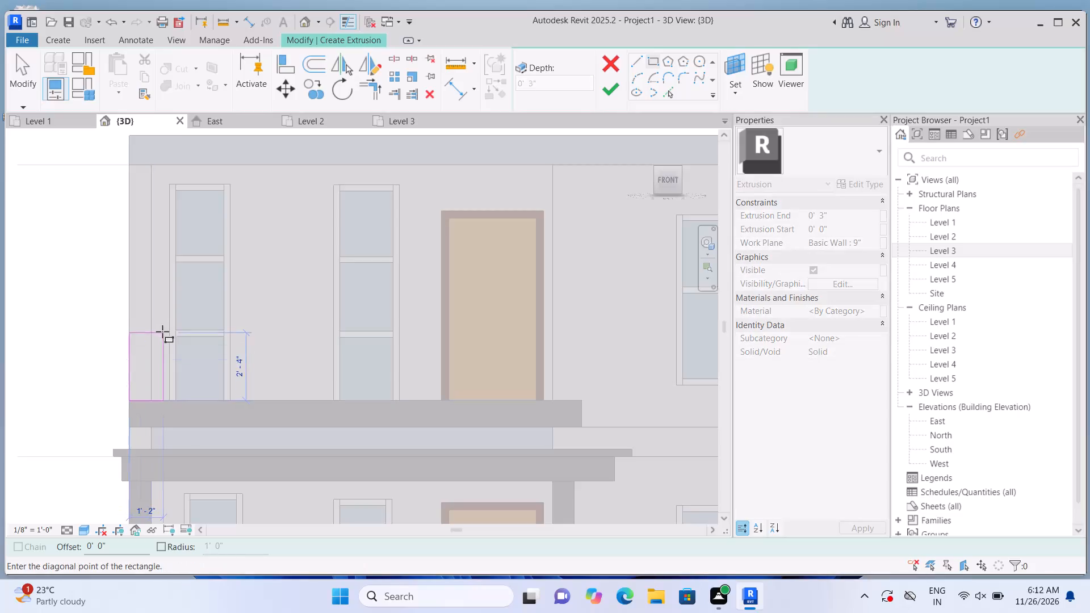
click(152, 164)
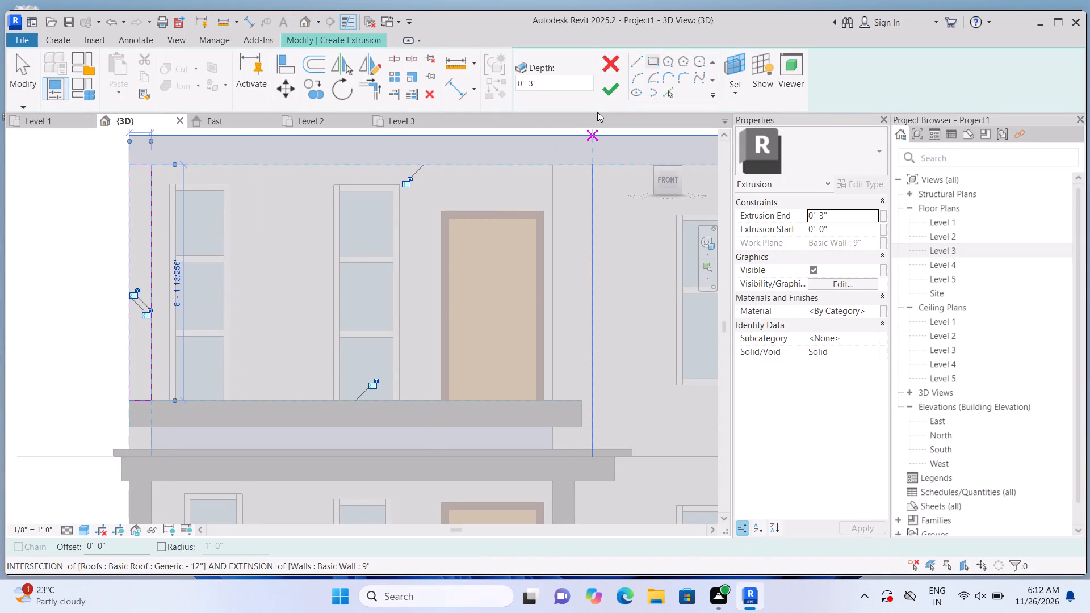
click(610, 89)
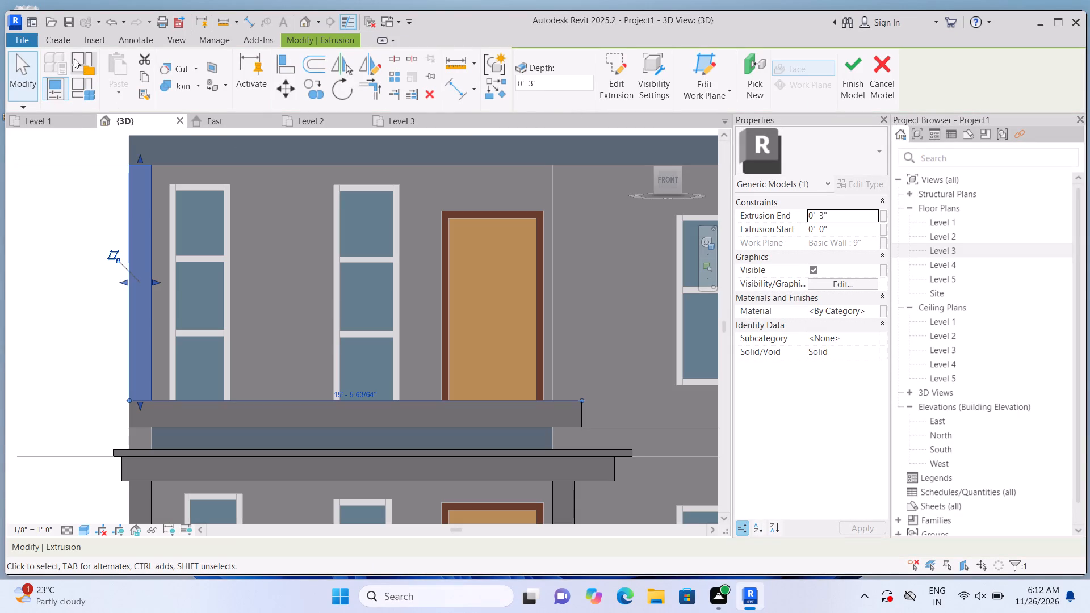
On the upper wall's front face, extrude a 3" deep vertical strip about 1' wide and 8'-1" tall between the door and band's right end.
click(58, 42)
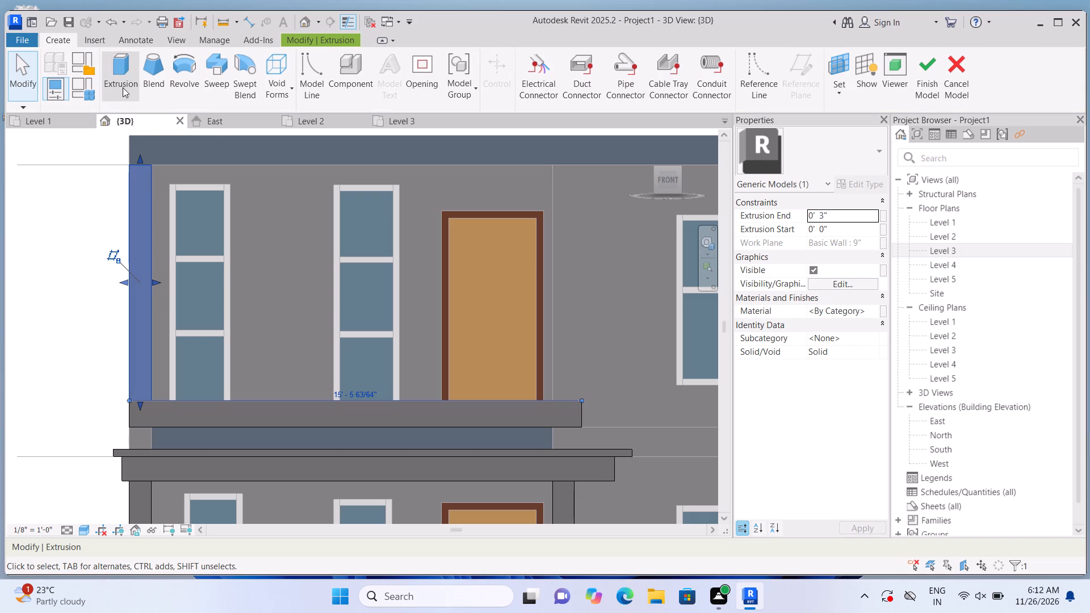
click(123, 87)
click(727, 90)
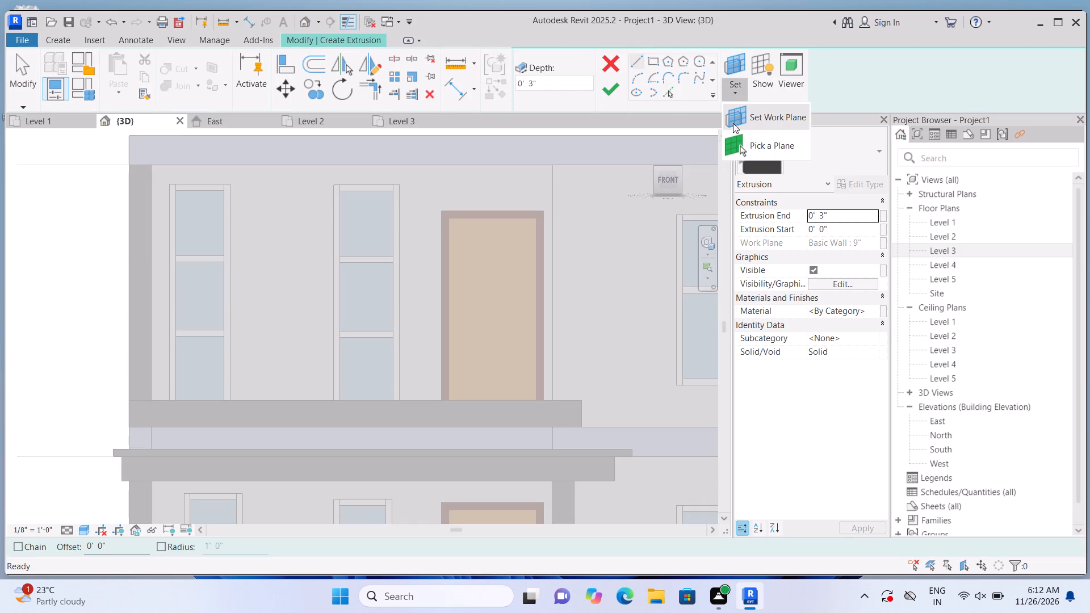
click(739, 146)
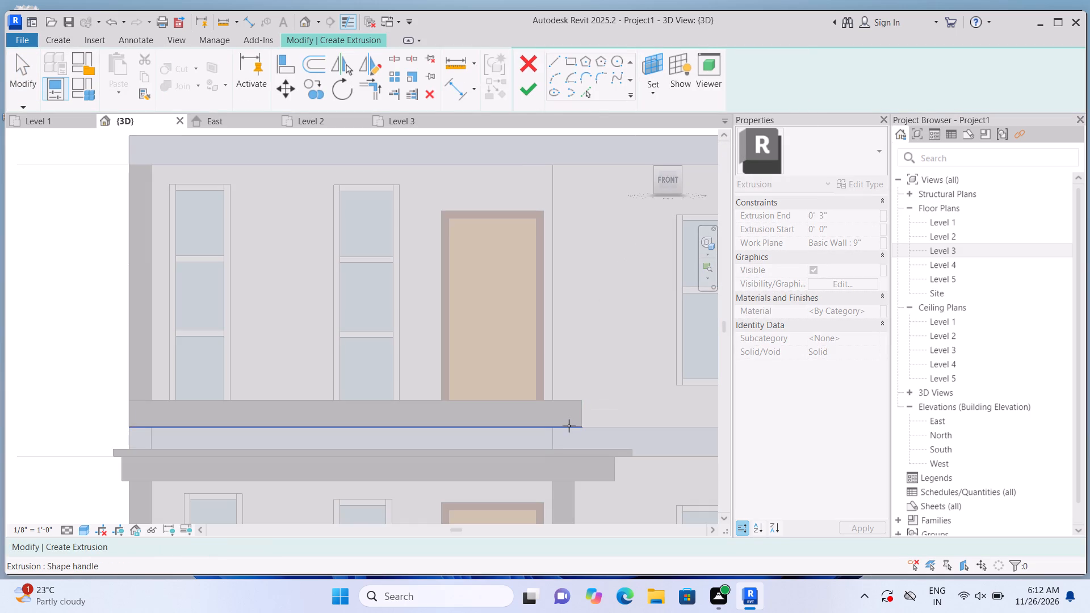
click(572, 284)
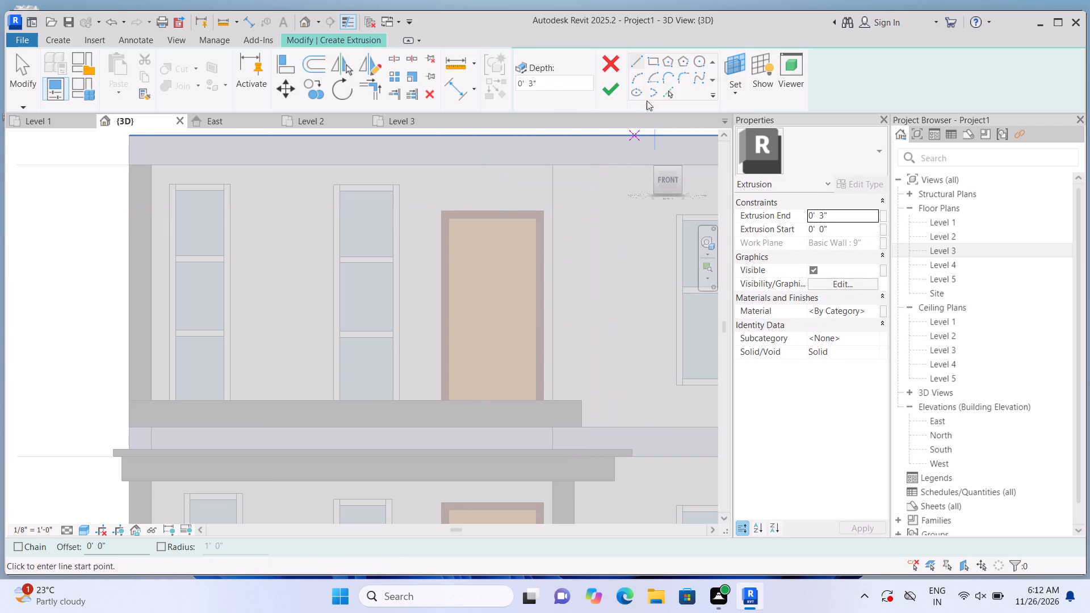
click(656, 61)
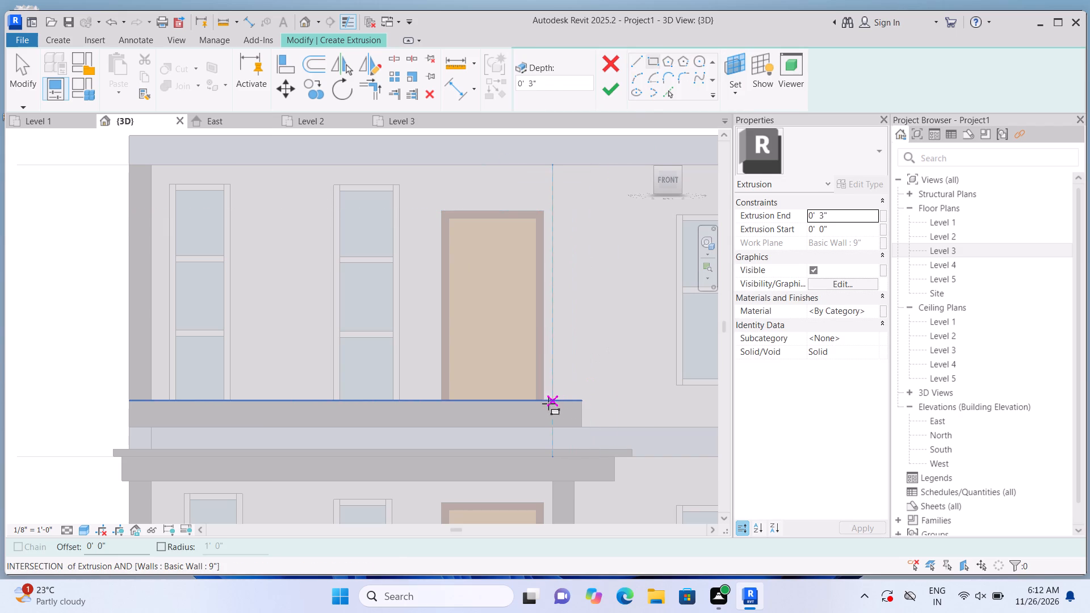
click(548, 404)
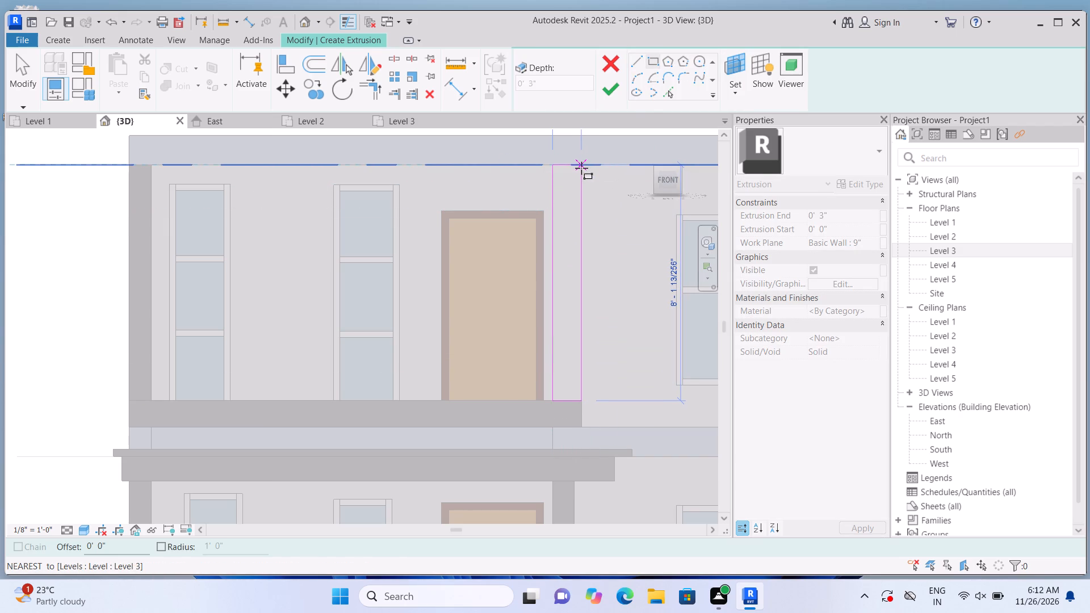
click(582, 170)
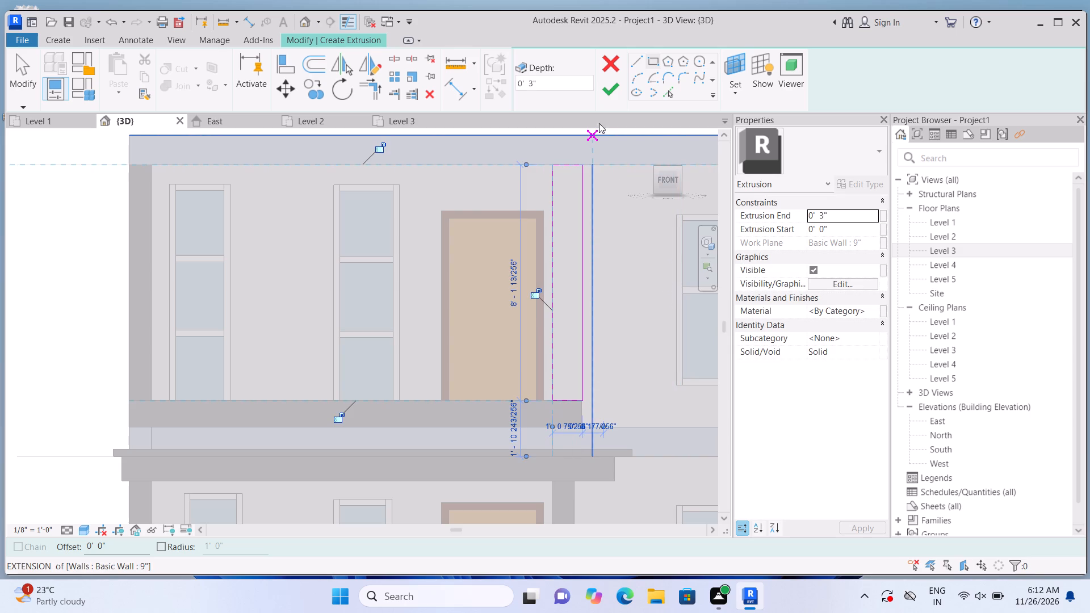
click(615, 86)
scroll(596, 349, up, 1)
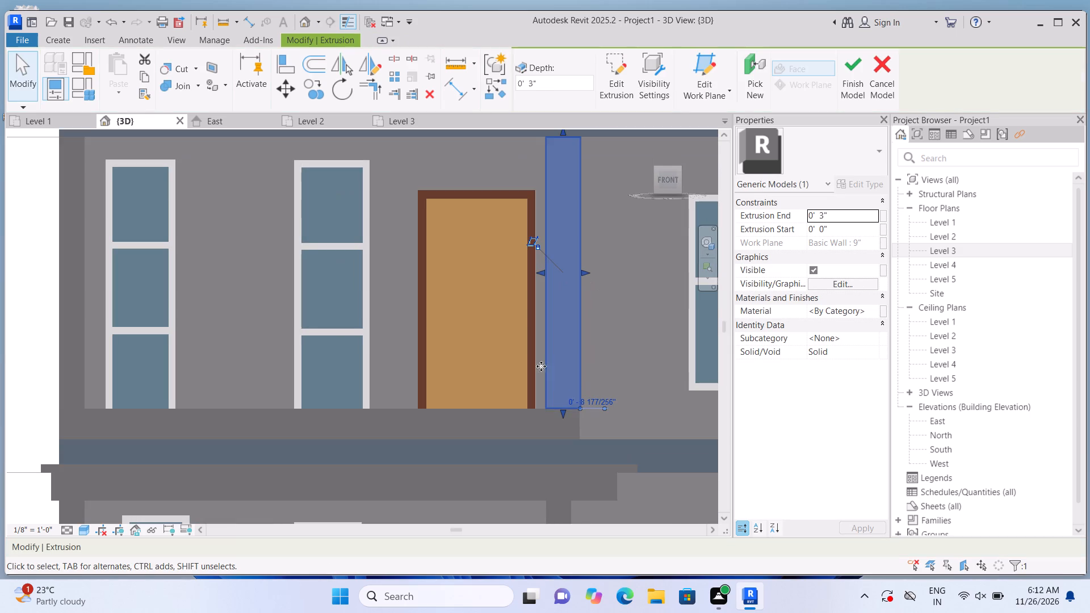
click(40, 357)
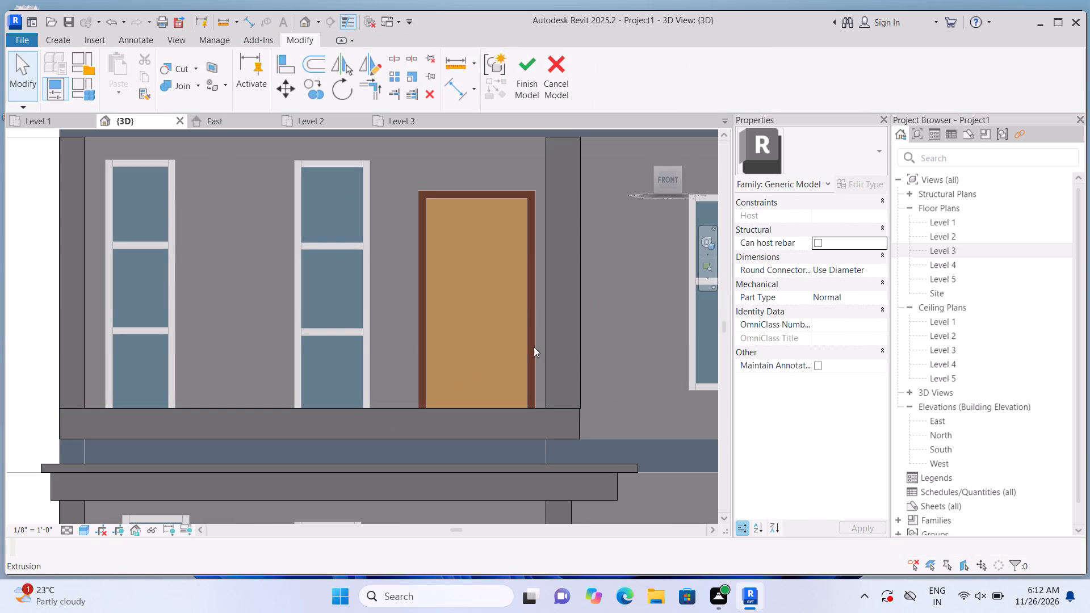
Adjust the new vertical strip's right edge to align with the horizontal band's right end.
click(552, 332)
drag(581, 267, 568, 275)
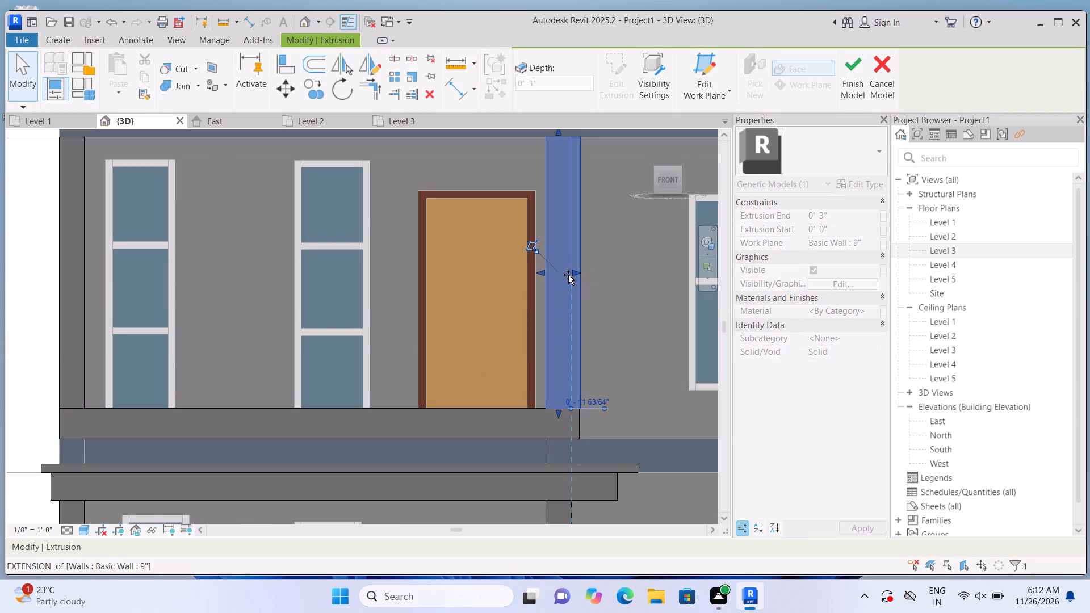
drag(568, 275, 584, 281)
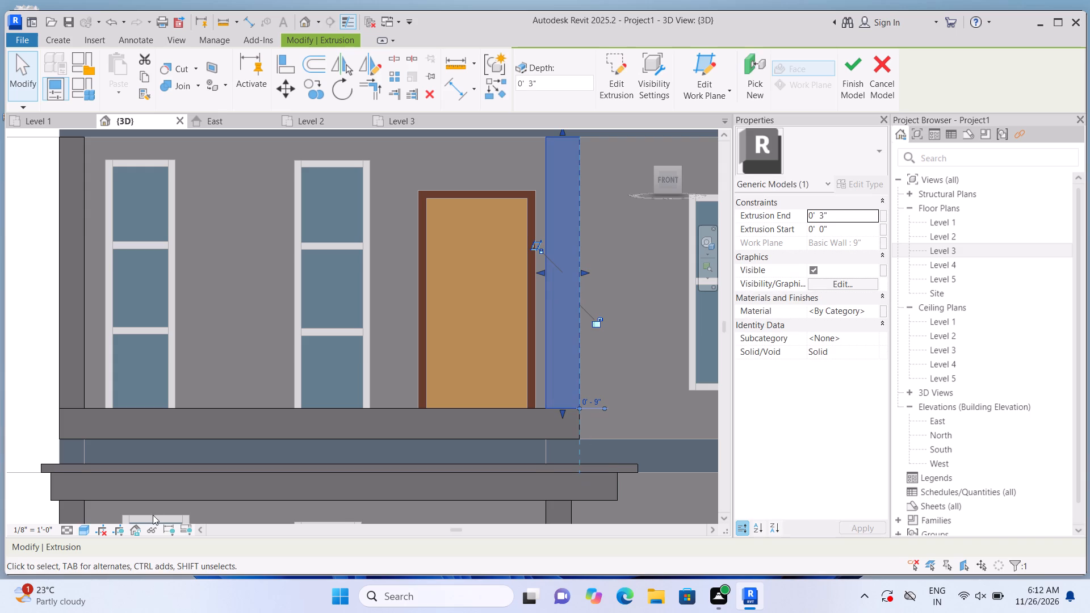
click(26, 441)
On the top roof's front face, extrude a 1' high, 3" deep horizontal band spanning from the left corner to the right strip's outer edge.
scroll(275, 448, down, 1)
scroll(35, 78, down, 1)
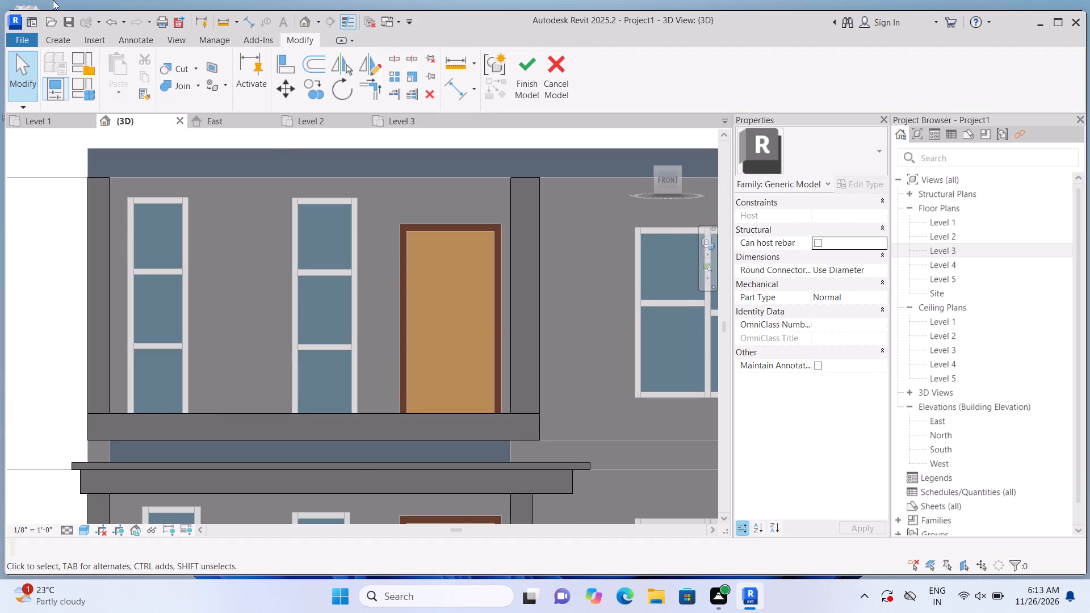
scroll(77, 154, down, 1)
middle_drag(68, 195, 72, 258)
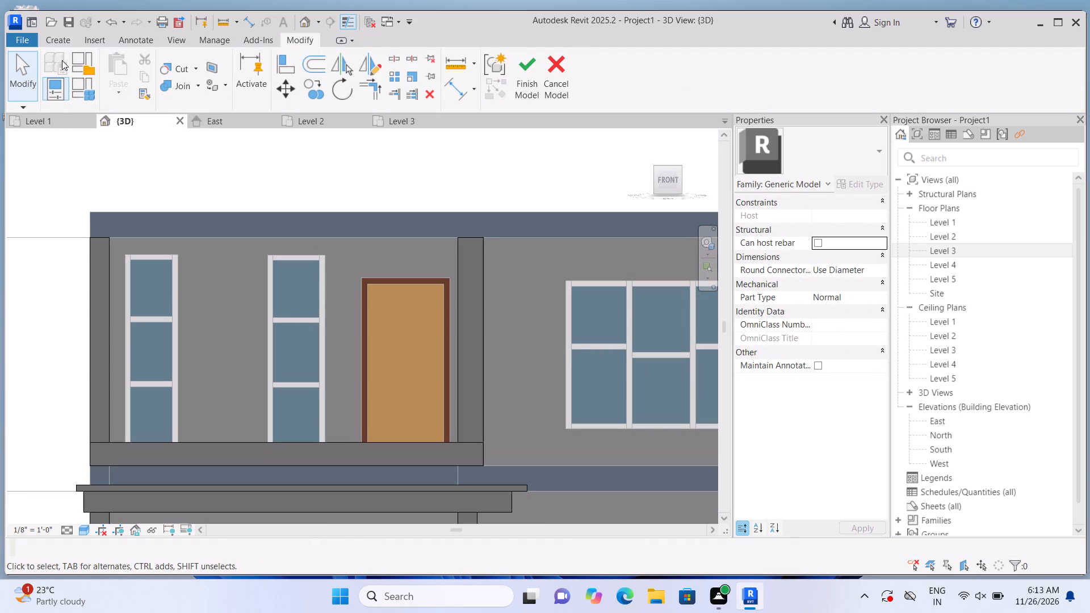
click(55, 36)
click(121, 76)
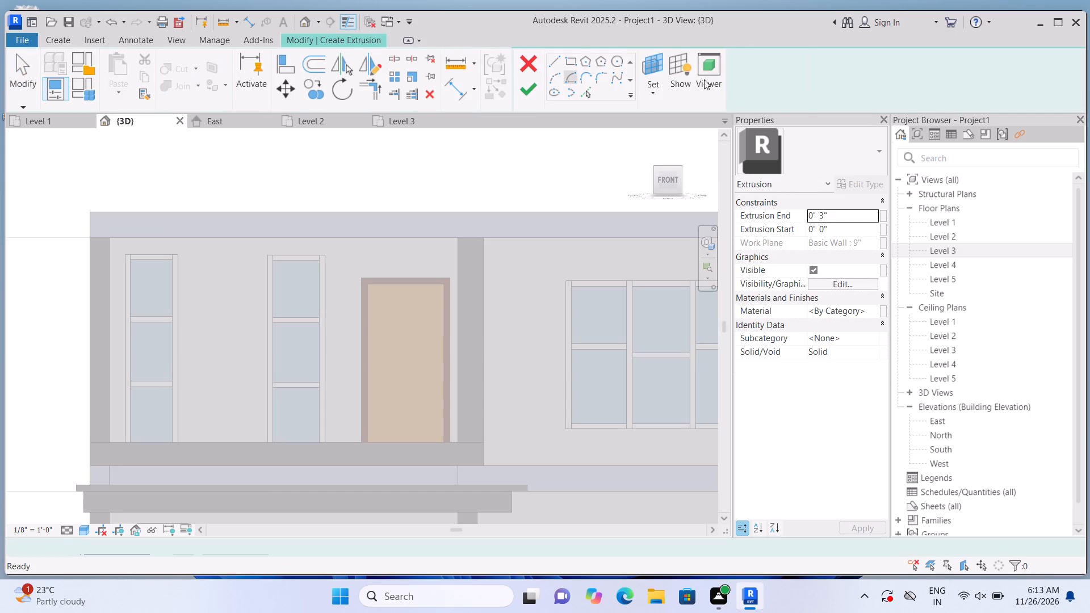
click(731, 95)
click(752, 141)
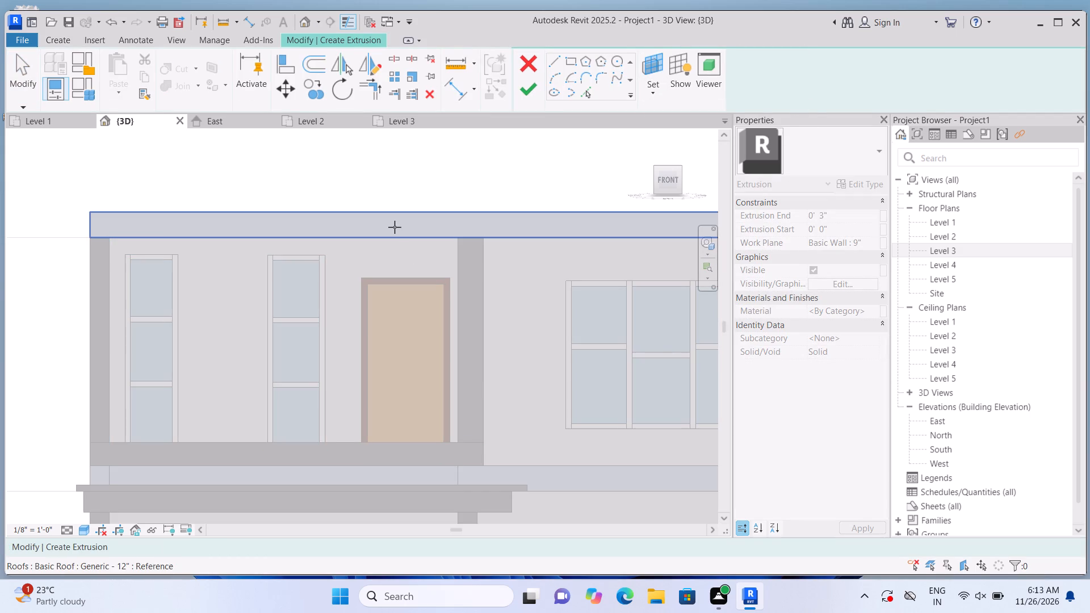
click(395, 225)
click(648, 61)
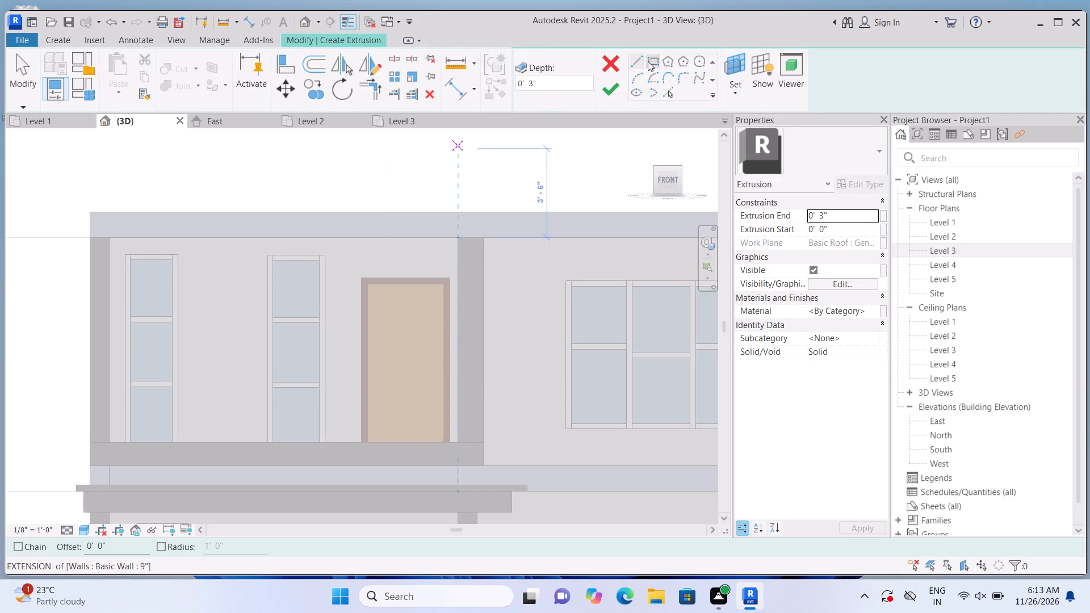
click(87, 241)
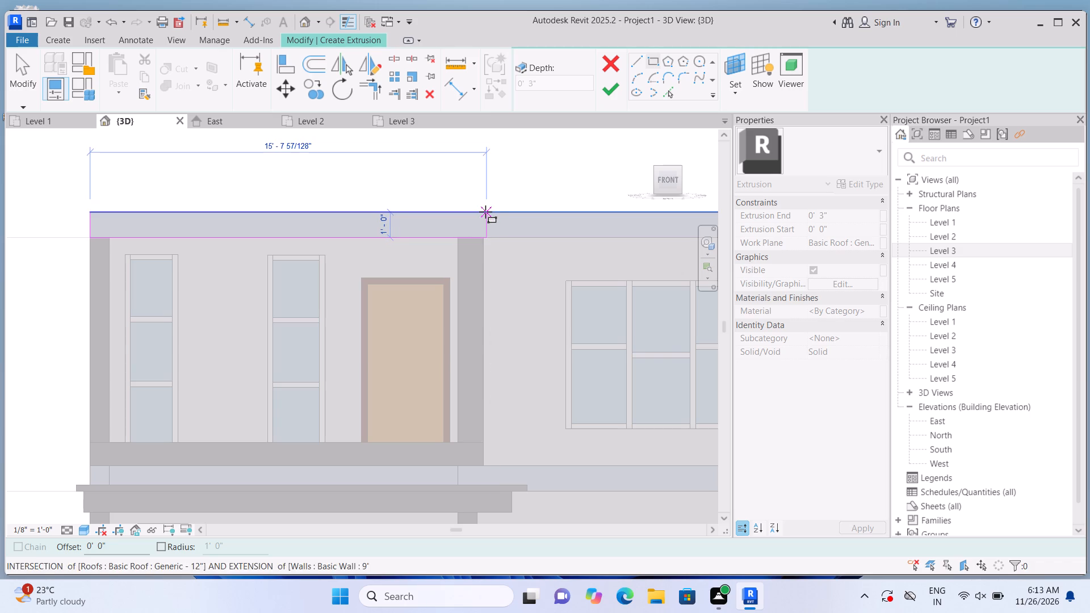
scroll(485, 212, up, 4)
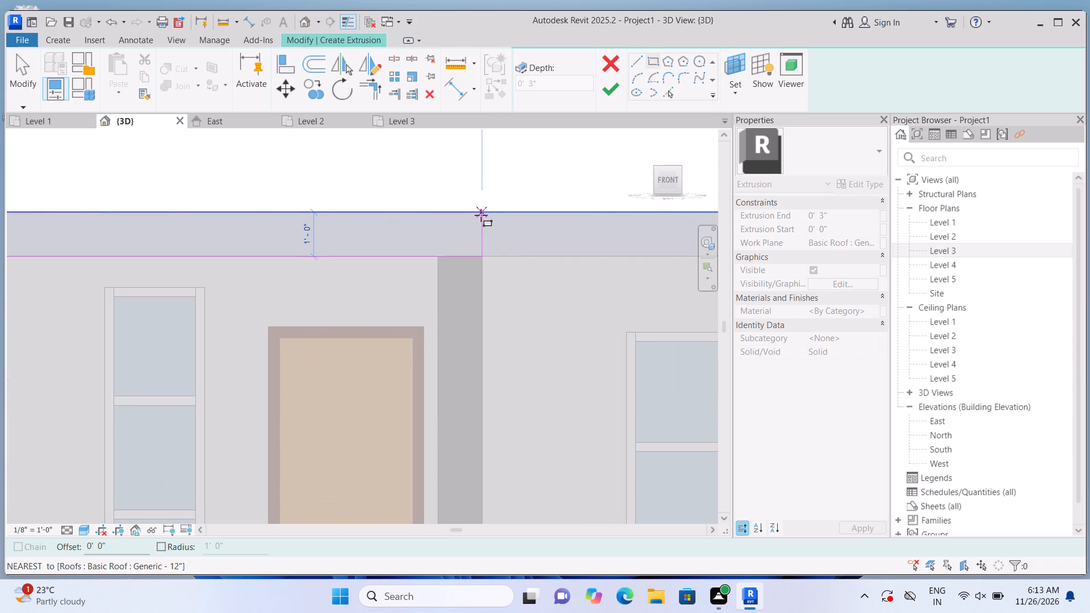
click(483, 216)
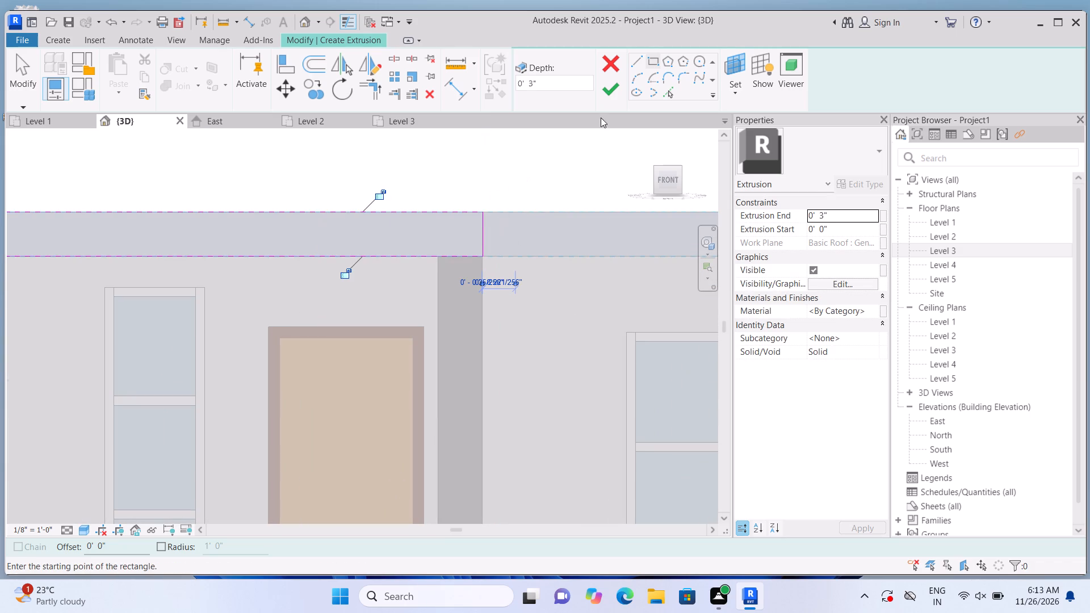
click(609, 94)
scroll(498, 219, down, 5)
click(479, 190)
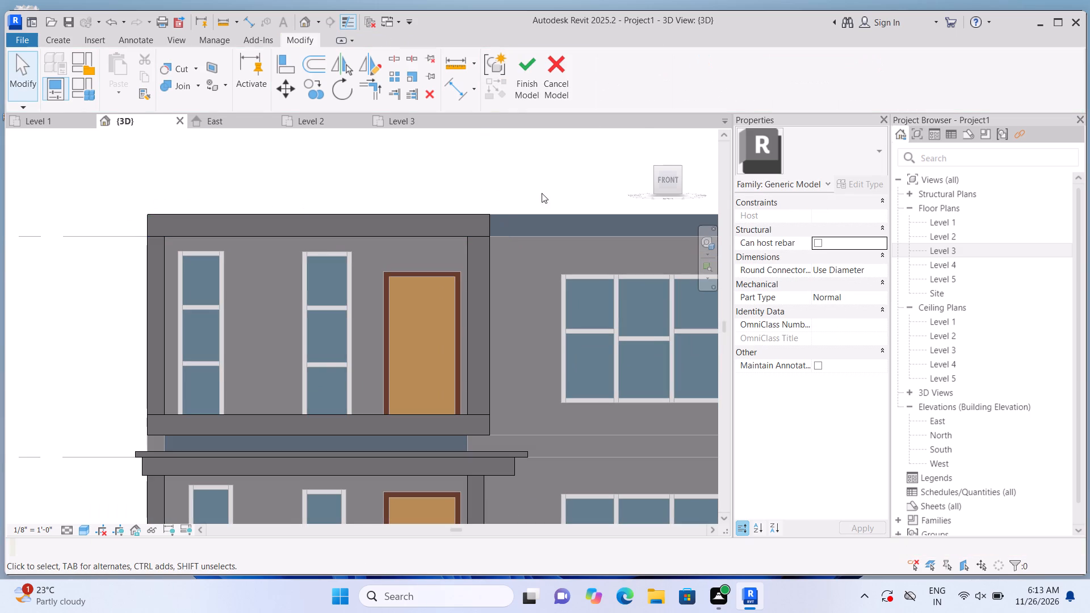
Set the extrusion end of the frame's top band on the roof edge to 1'.
click(643, 137)
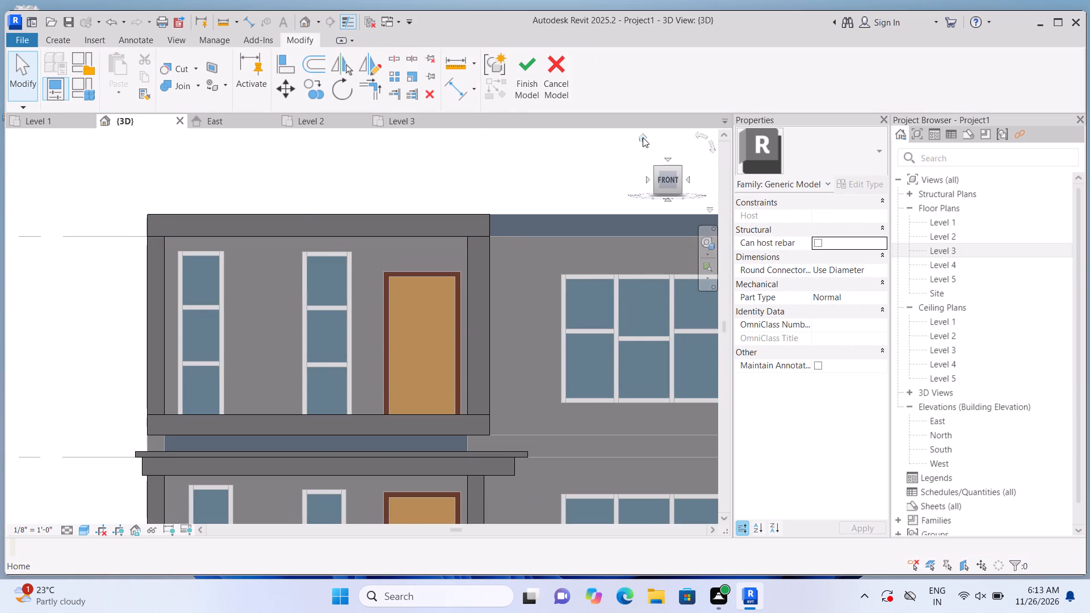
scroll(138, 353, up, 4)
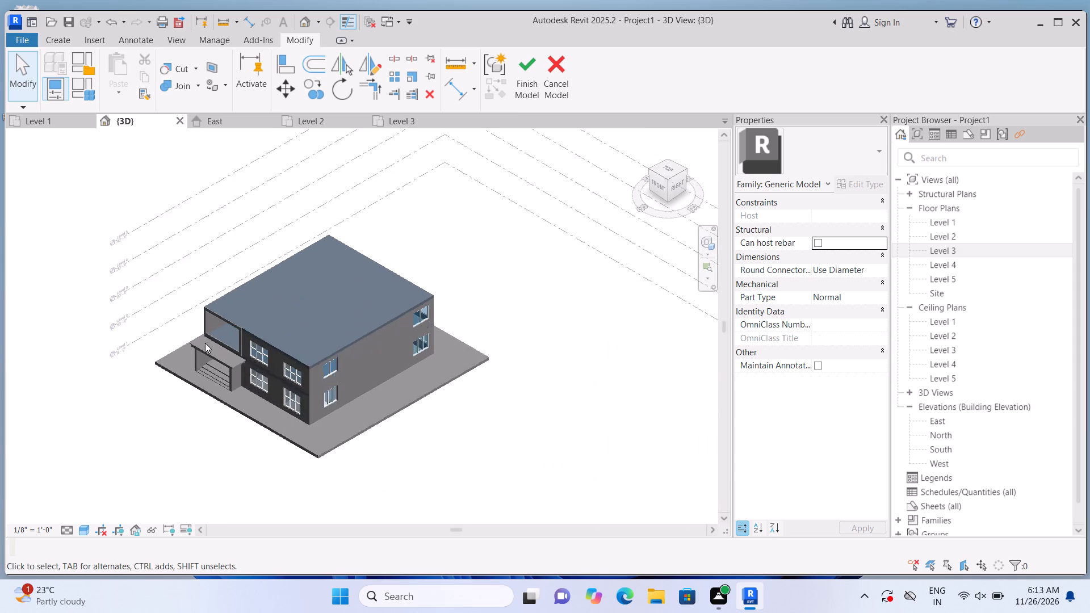
scroll(205, 343, up, 7)
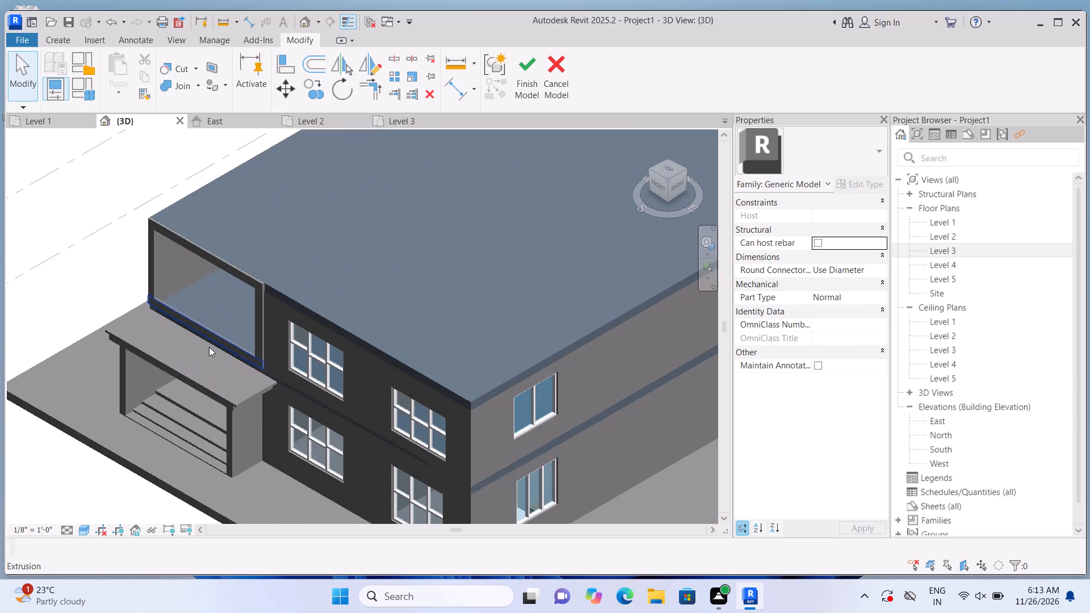
scroll(209, 347, up, 2)
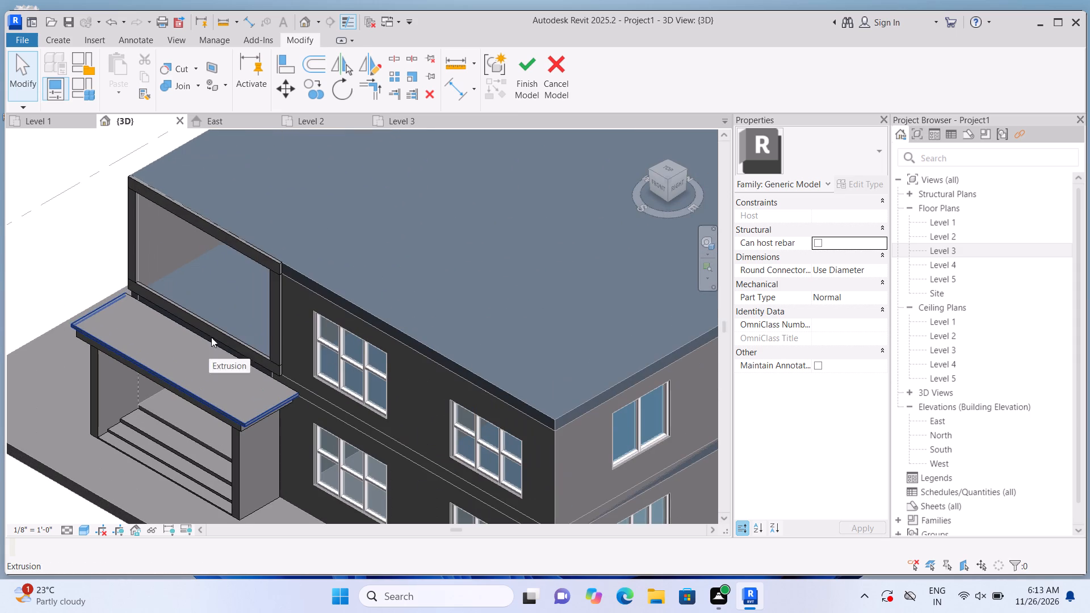
click(245, 246)
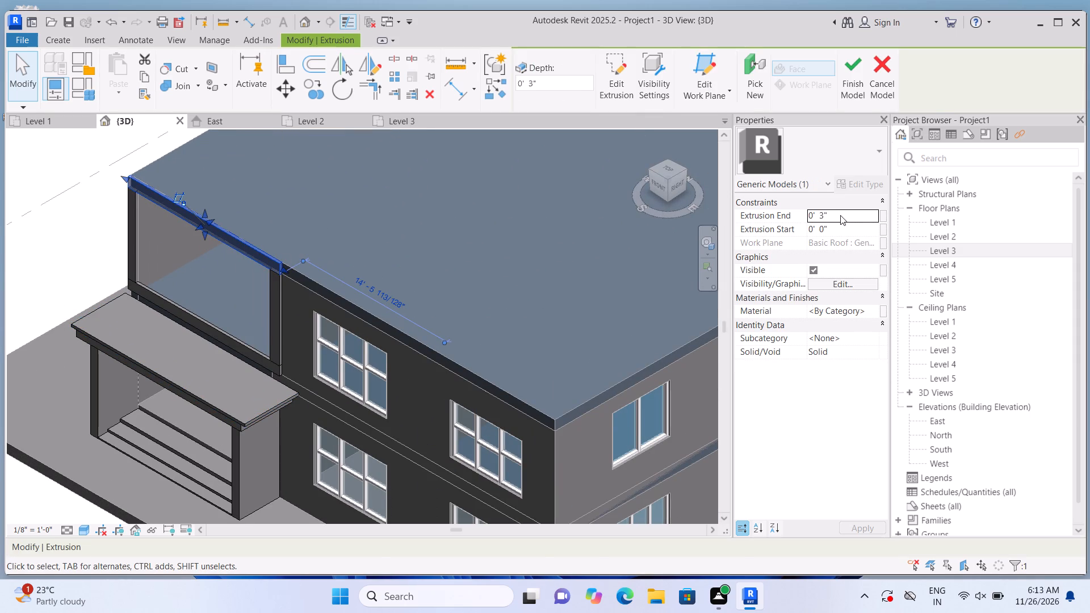
click(840, 215)
key(BackSpace)
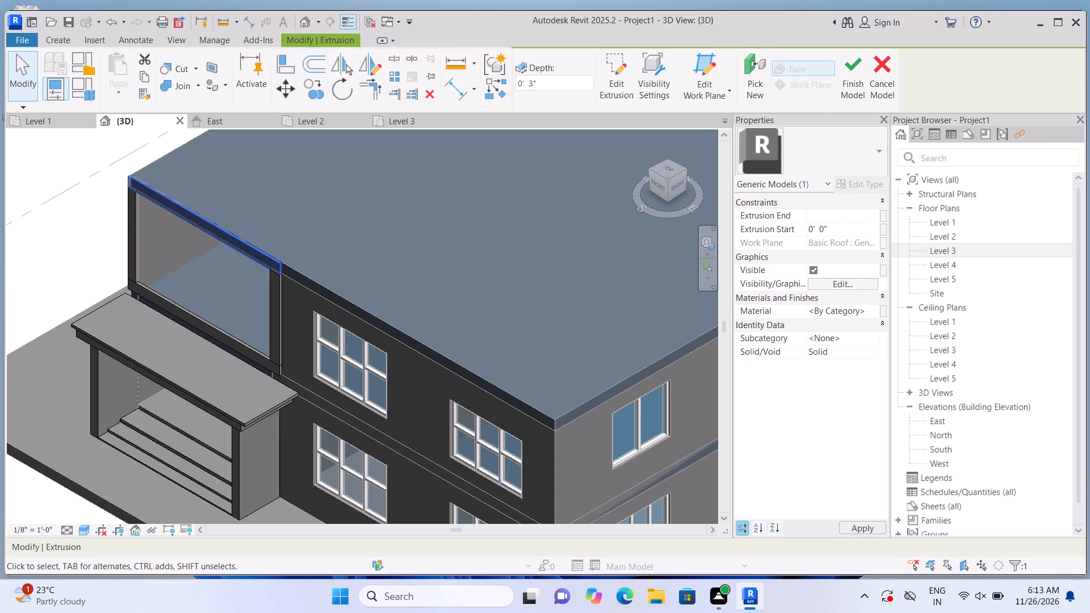
text(1')
key(Return)
click(86, 259)
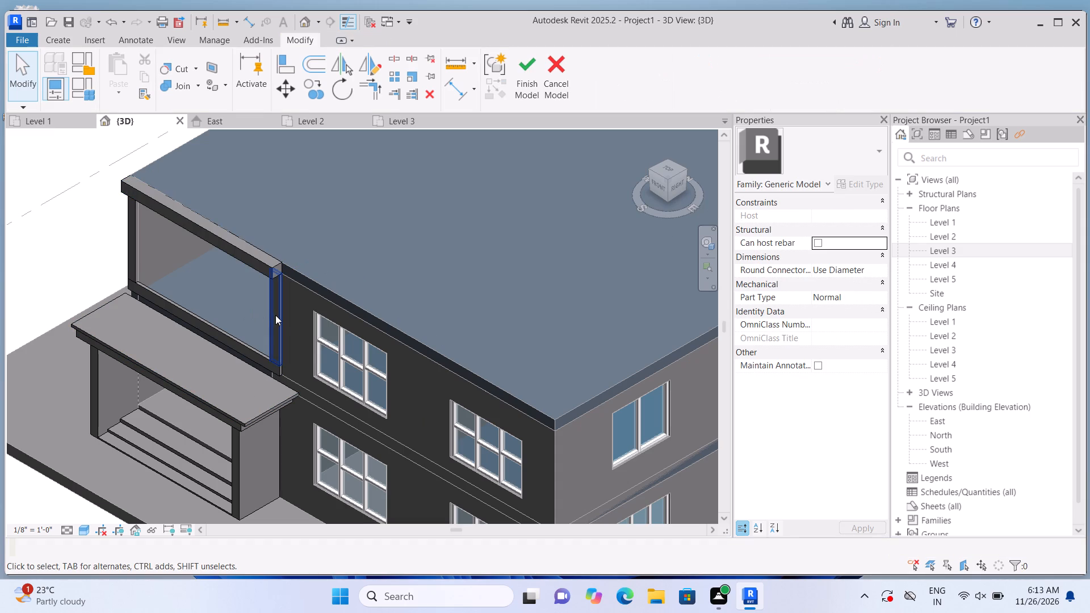
Set the extrusion end of the frame's right vertical strip to 1'.
click(275, 315)
click(863, 212)
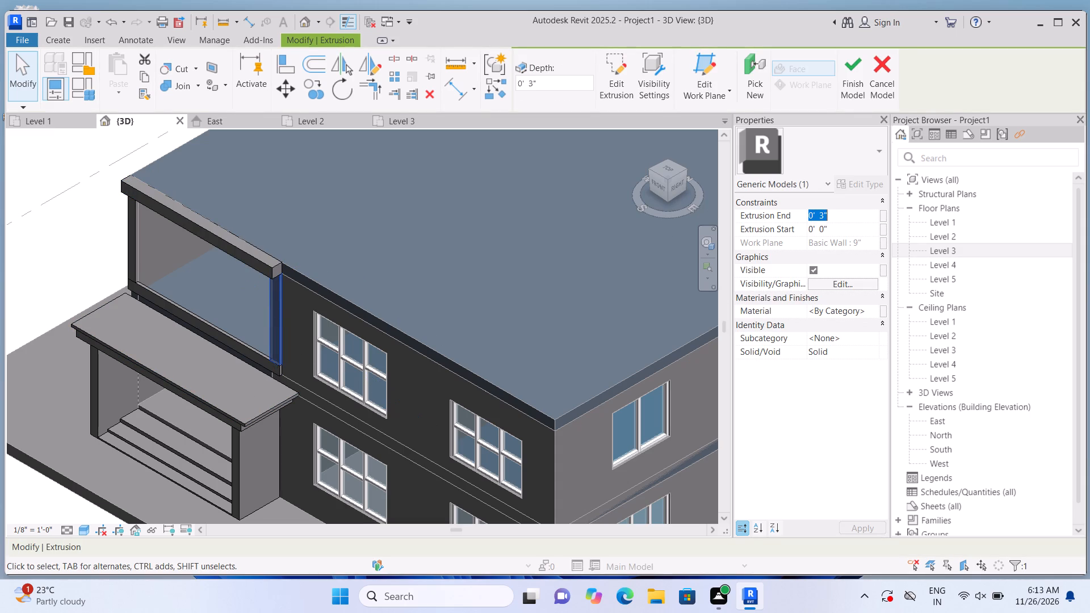
key(BackSpace)
text(1')
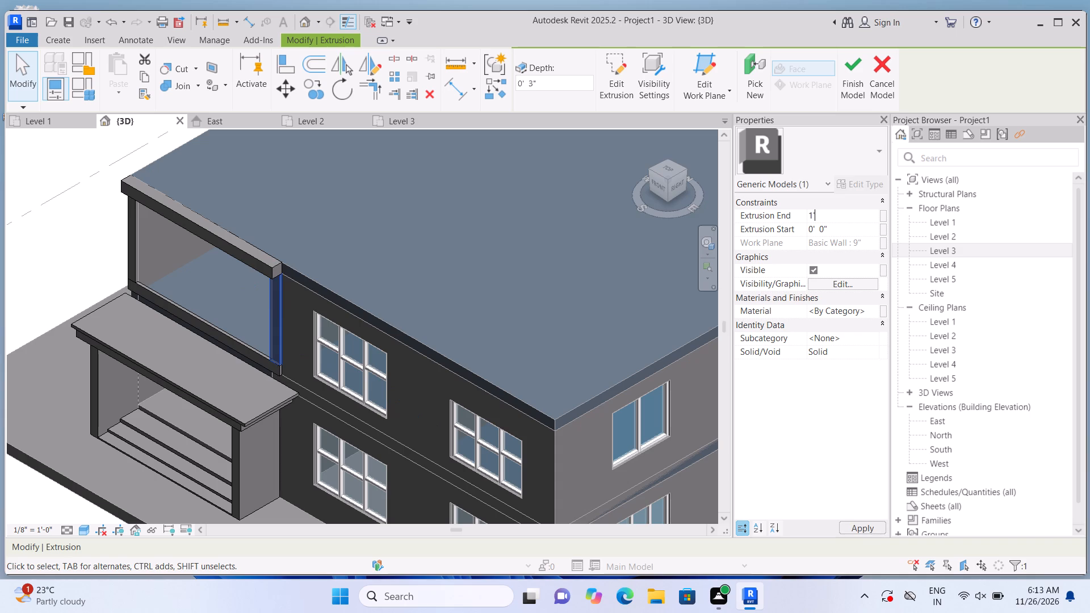
key(Return)
Set the extrusion end of the frame's left vertical strip to 1'.
scroll(44, 304, up, 1)
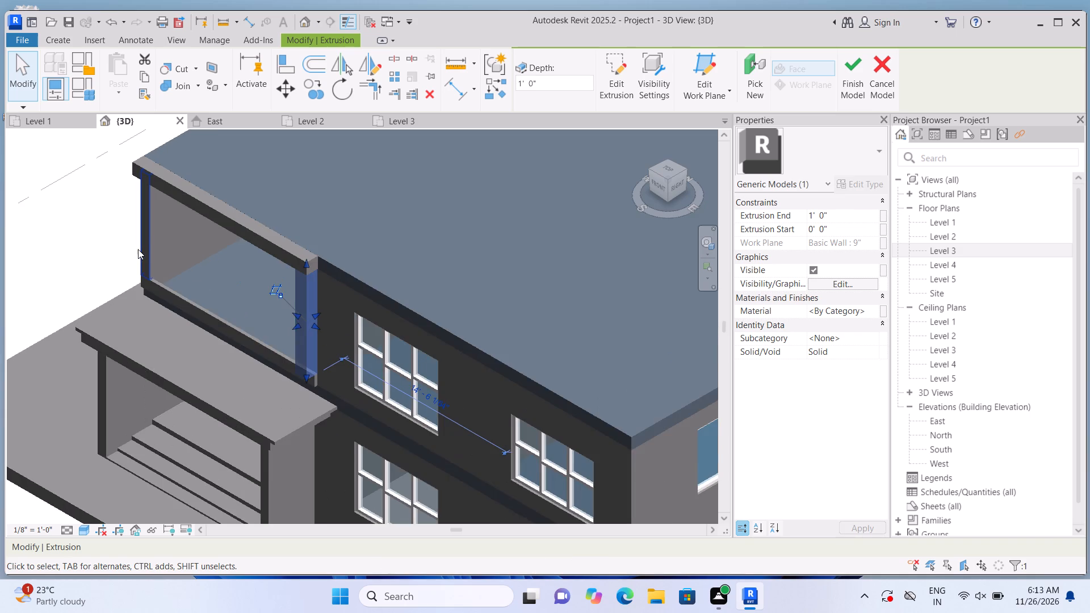
click(141, 227)
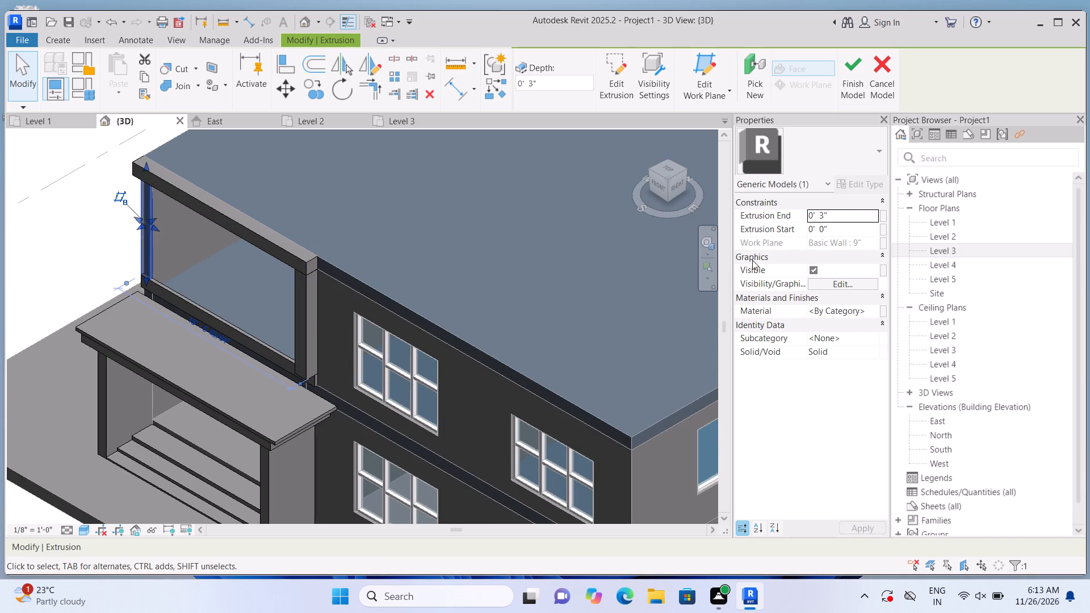
click(853, 213)
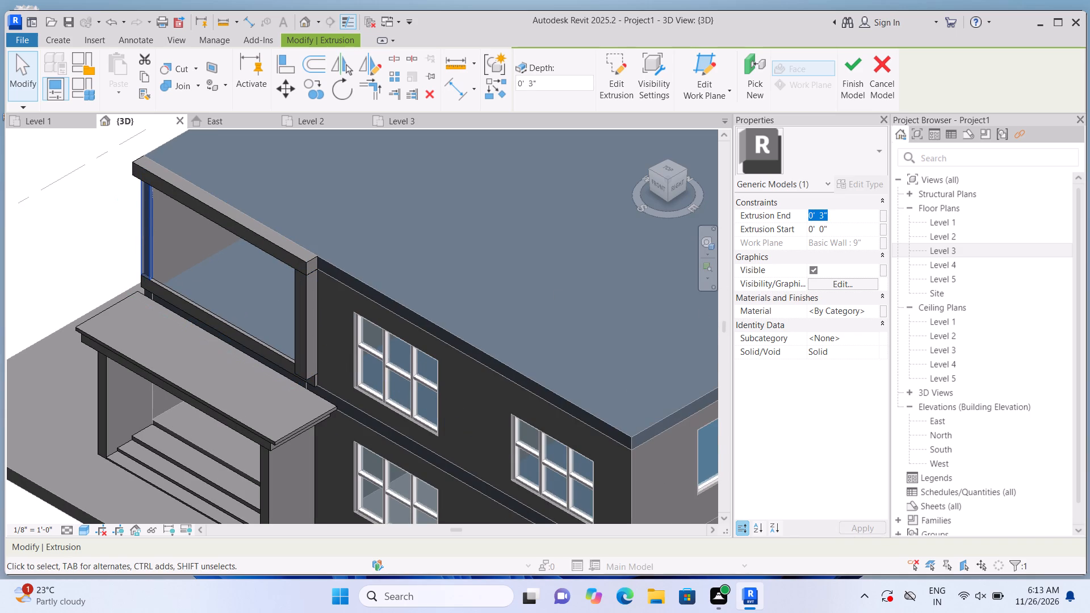
key(BackSpace)
text(1')
key(Return)
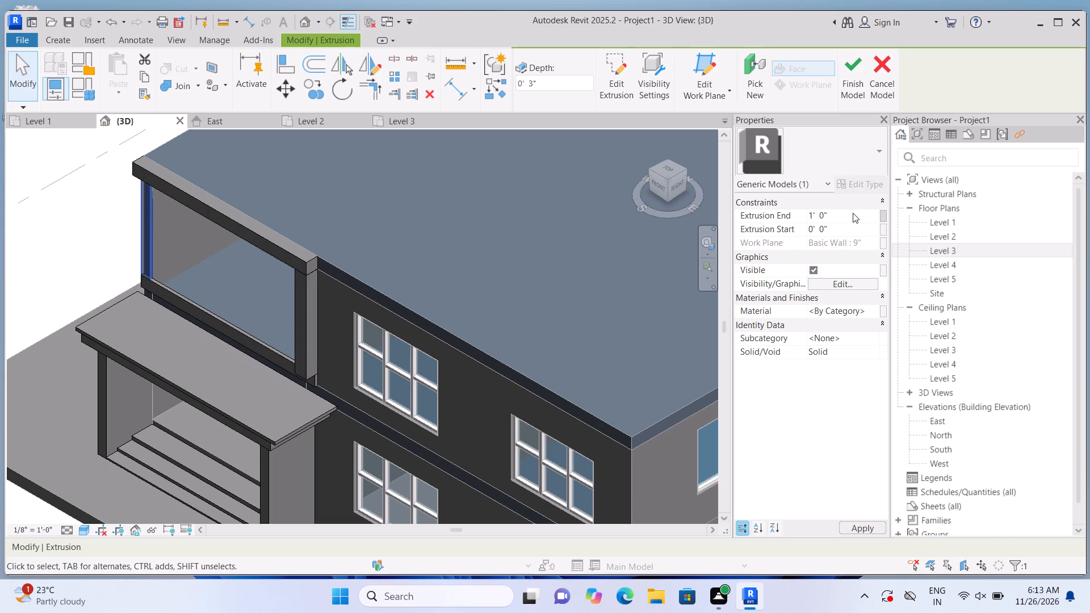
drag(46, 292, 63, 318)
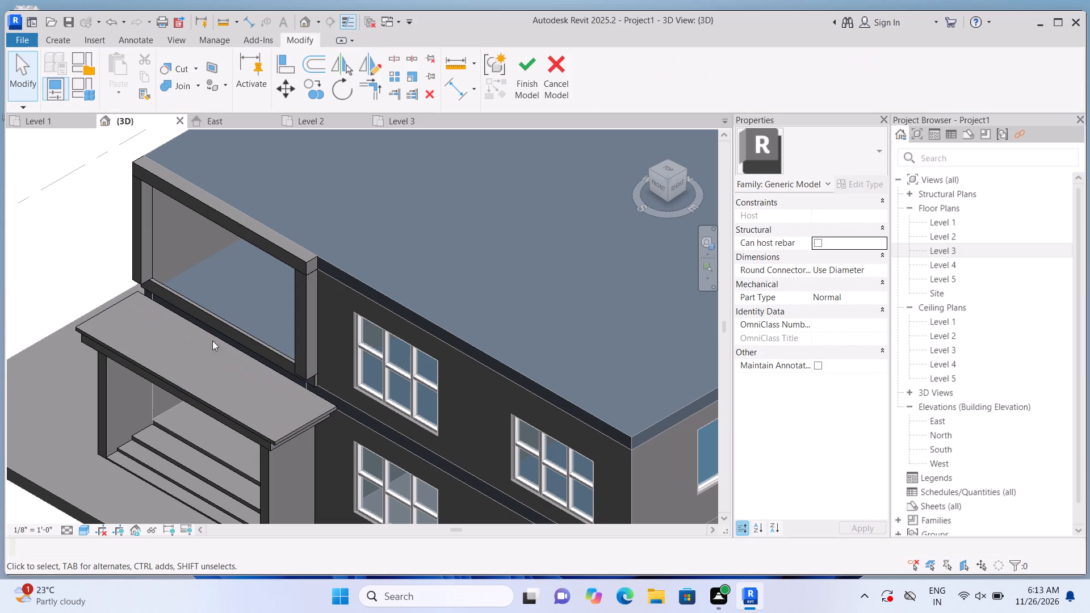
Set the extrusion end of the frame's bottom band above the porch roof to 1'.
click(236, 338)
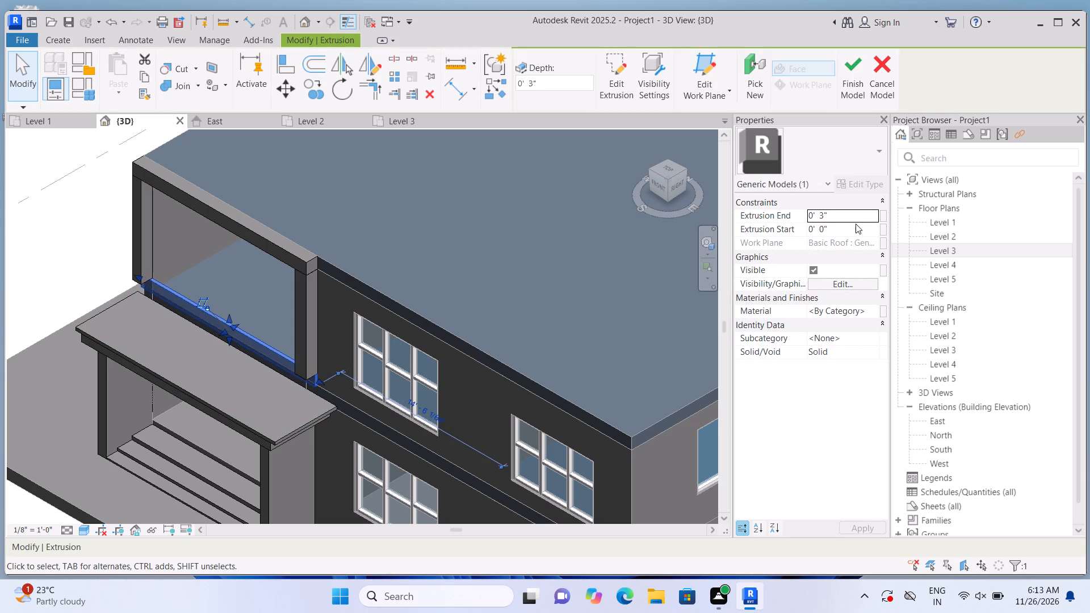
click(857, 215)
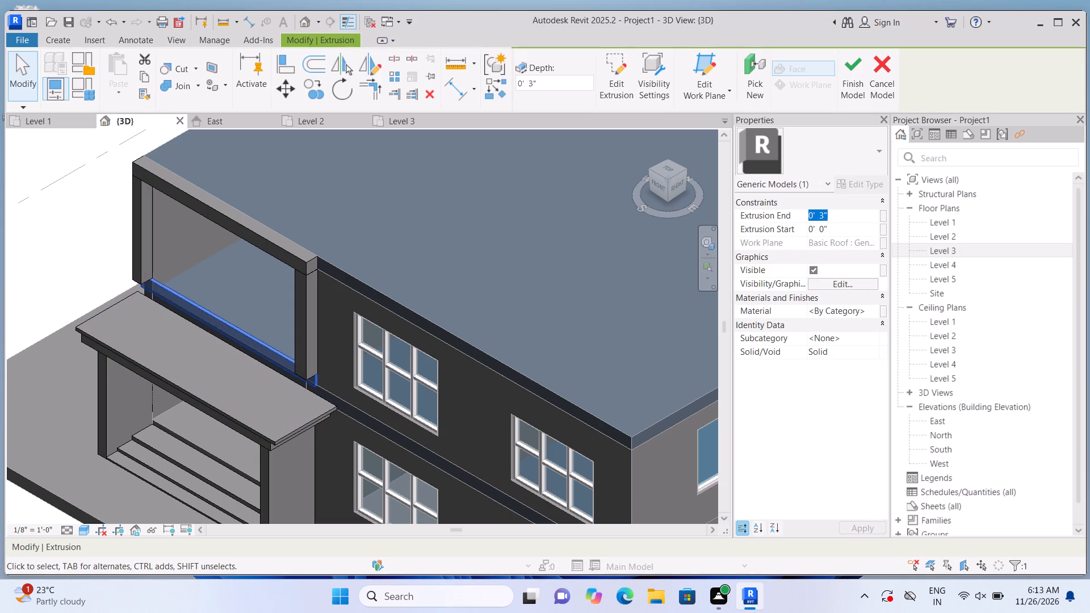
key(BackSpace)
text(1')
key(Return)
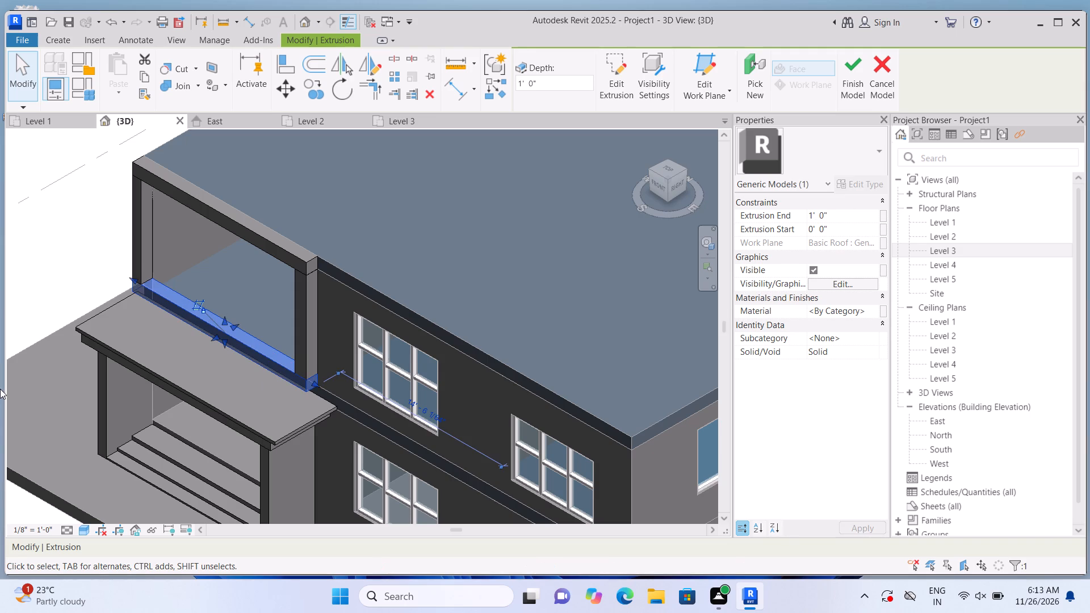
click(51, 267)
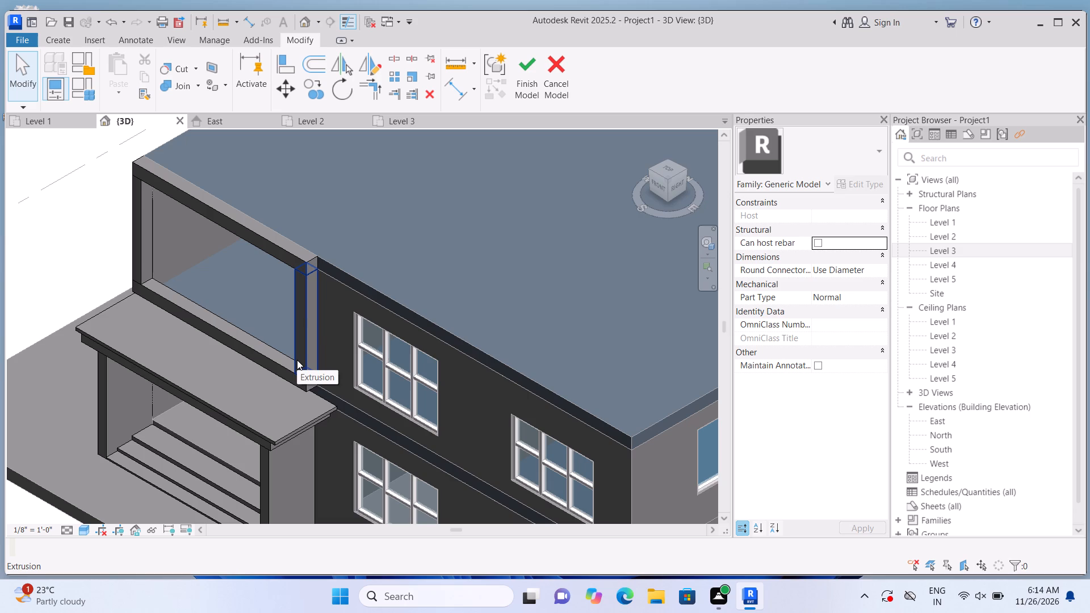
Stretch the front face of the frame's bottom band outward over the porch roof to a depth of about 3' 10".
scroll(217, 216, up, 1)
scroll(217, 285, up, 2)
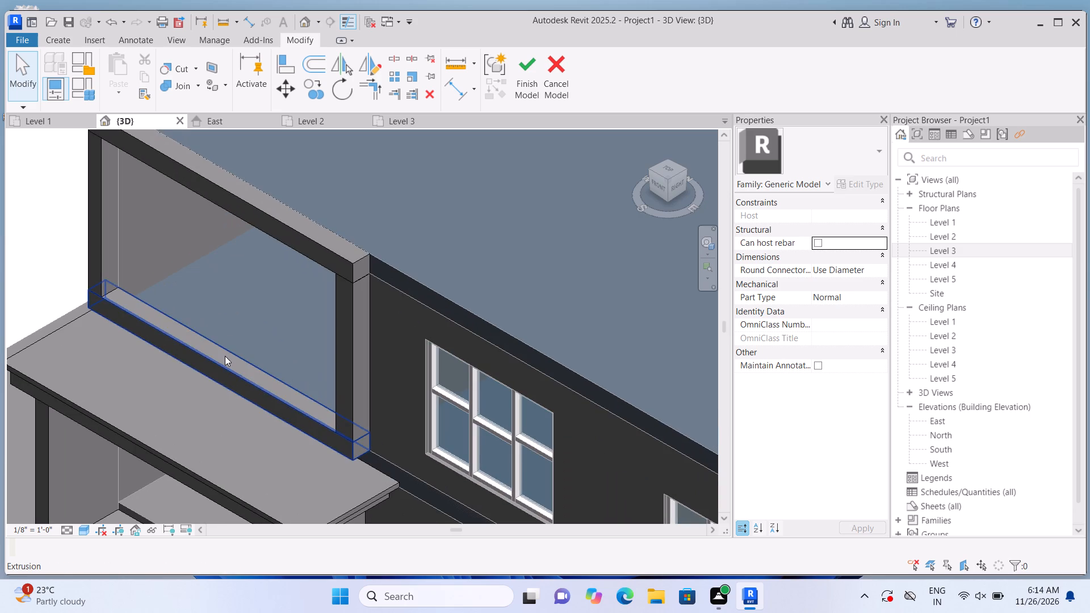
click(225, 356)
scroll(207, 369, up, 1)
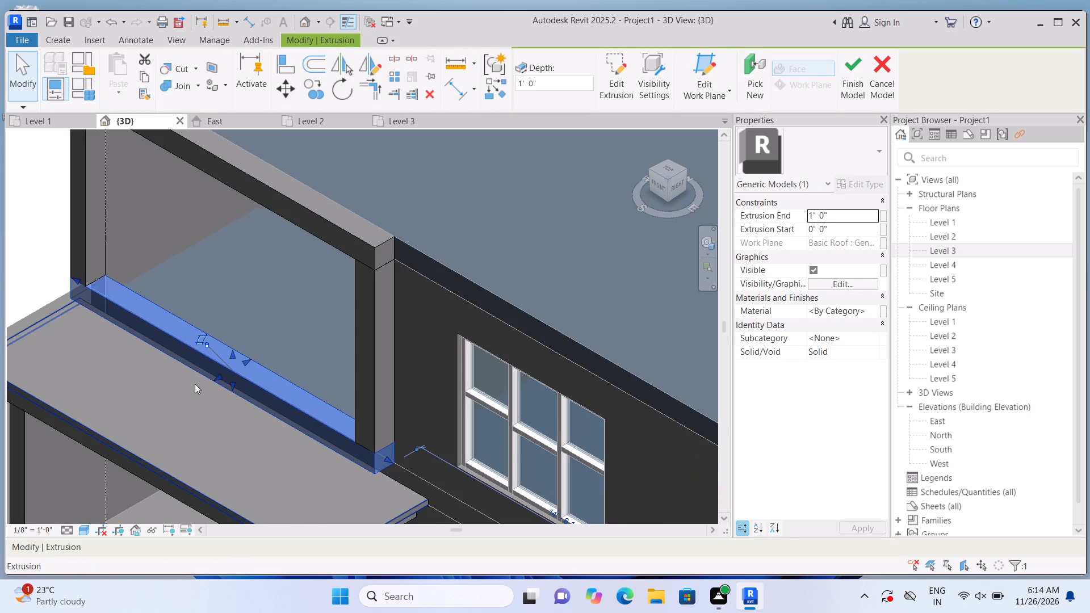
drag(216, 374, 170, 409)
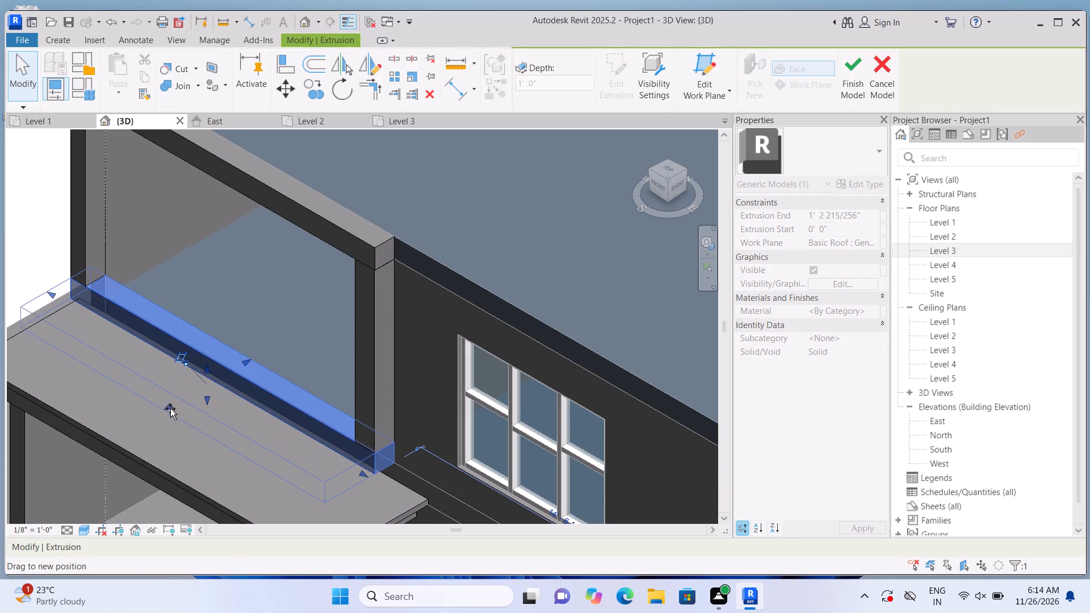
drag(170, 409, 169, 411)
scroll(197, 398, down, 2)
click(94, 230)
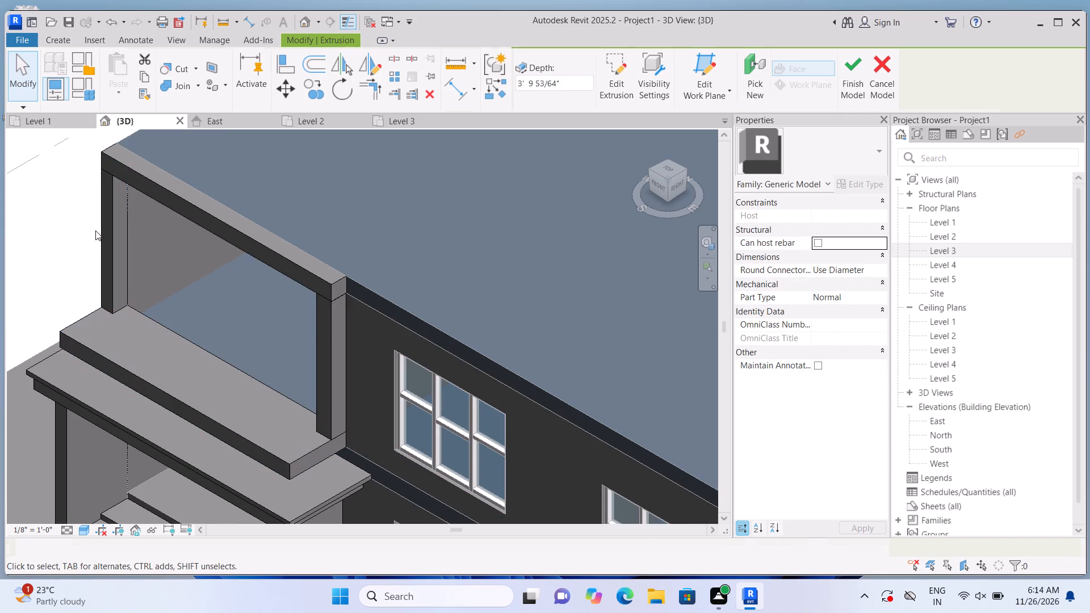
Stretch the front face of the frame's left vertical strip outward until flush with the bottom band's front face.
drag(102, 235, 87, 246)
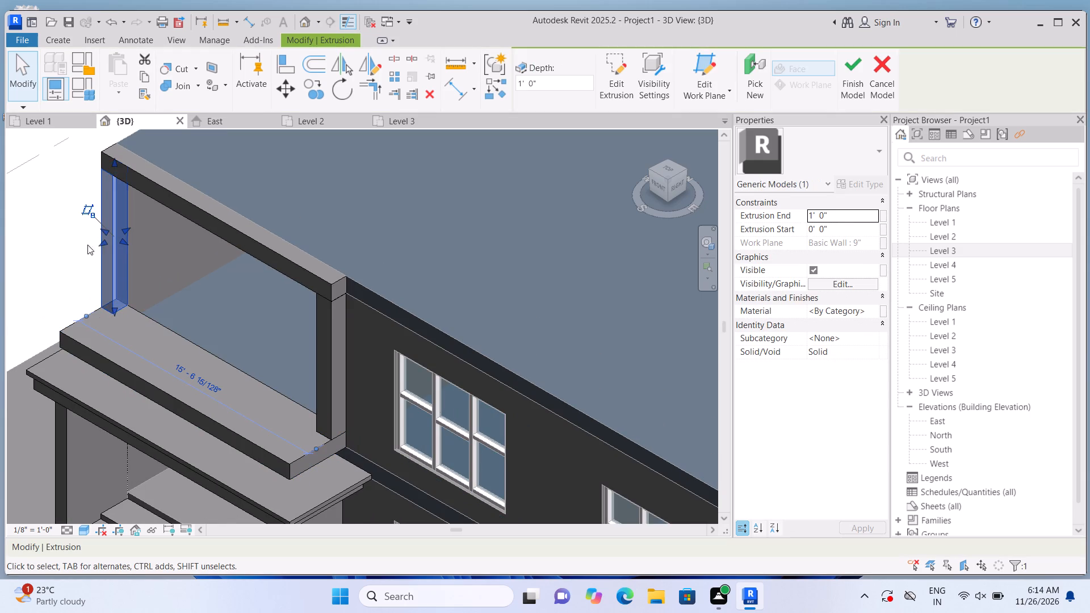
drag(102, 240, 75, 273)
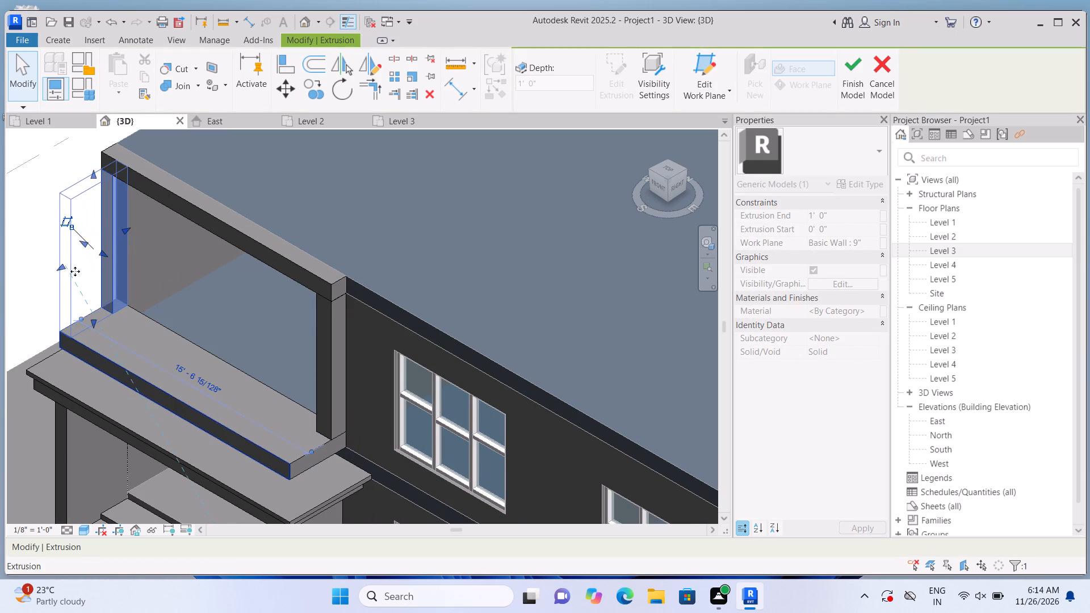
click(54, 292)
Stretch the front face of the frame's right vertical strip outward to a depth of about 3' 10", flush with the bottom band.
click(332, 353)
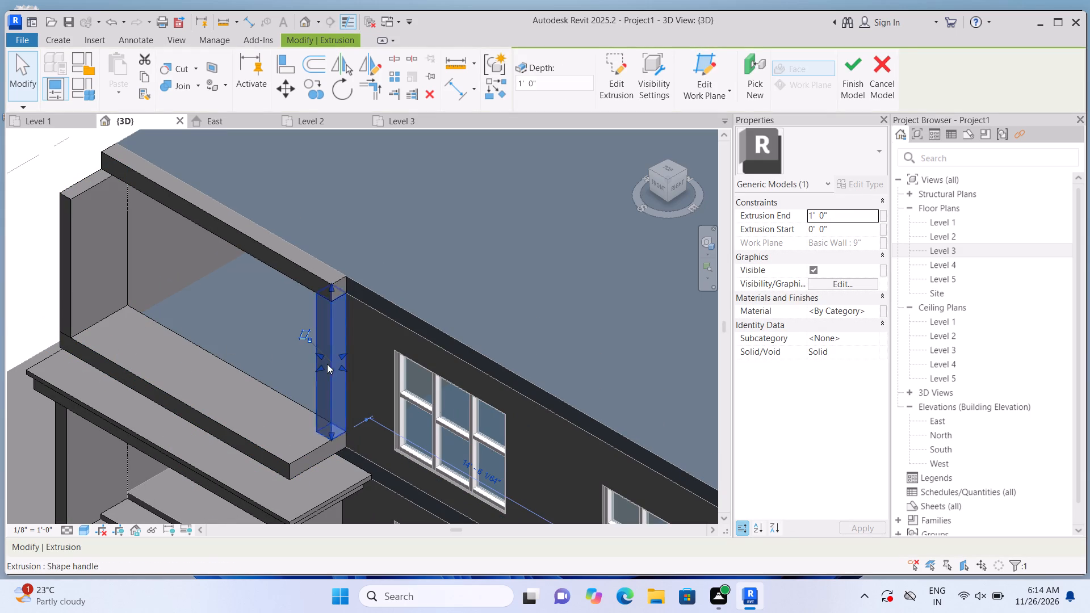
drag(318, 366, 312, 376)
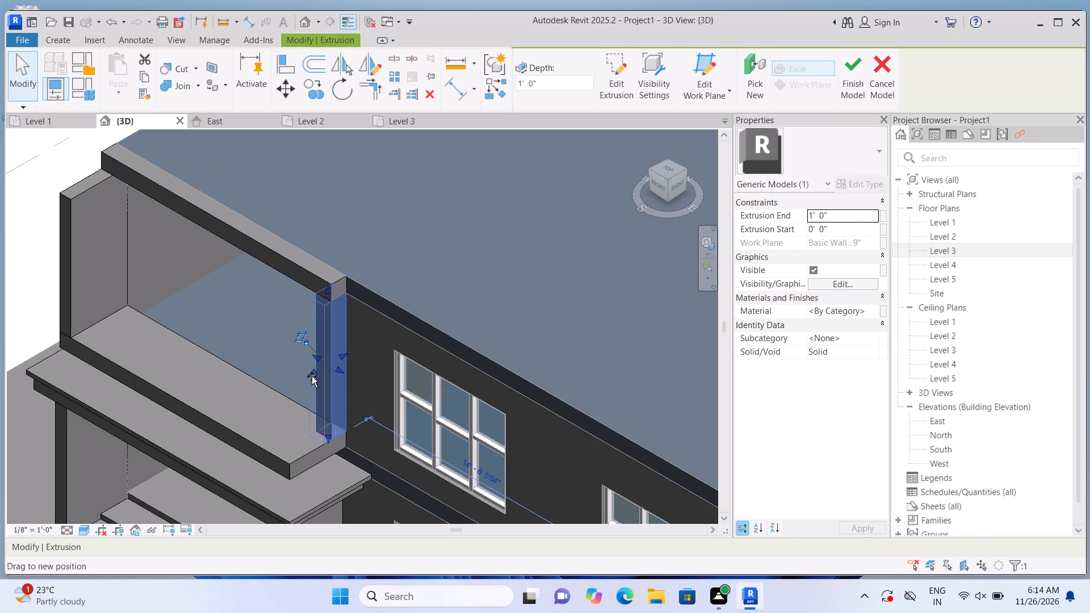
drag(312, 376, 291, 395)
Stretch the front face of the frame's top band outward to a depth of about 3' 10", flush with the vertical strips.
scroll(301, 377, down, 2)
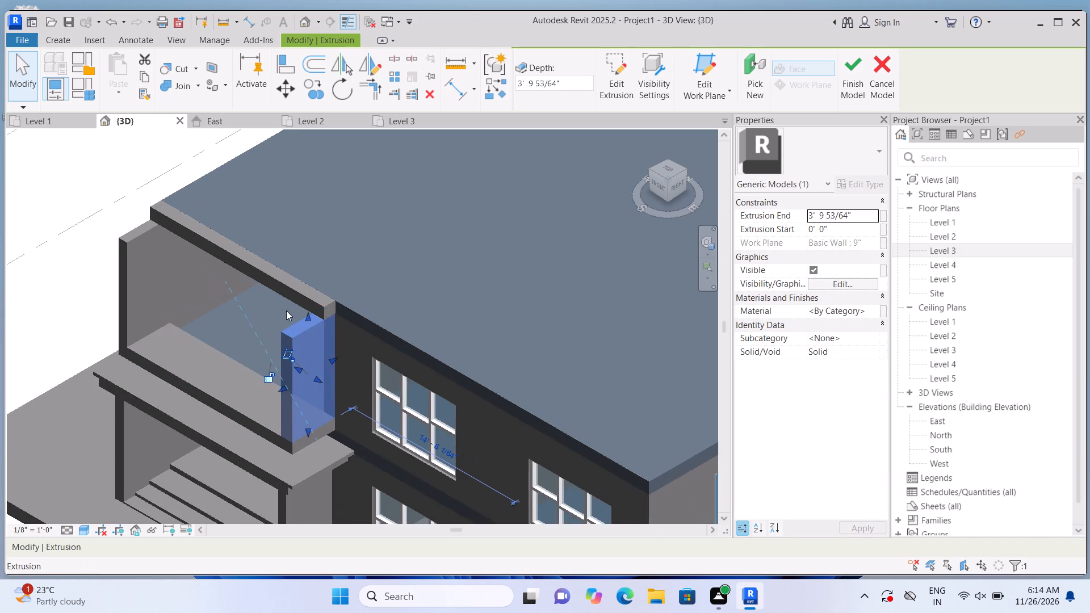
click(283, 290)
scroll(215, 274, up, 2)
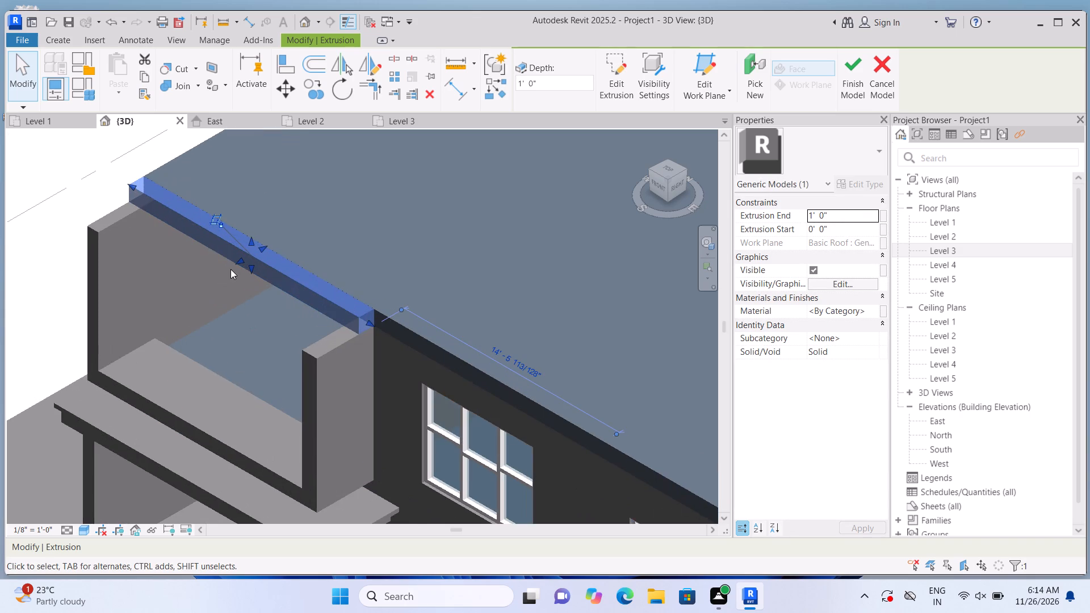
drag(236, 261, 209, 288)
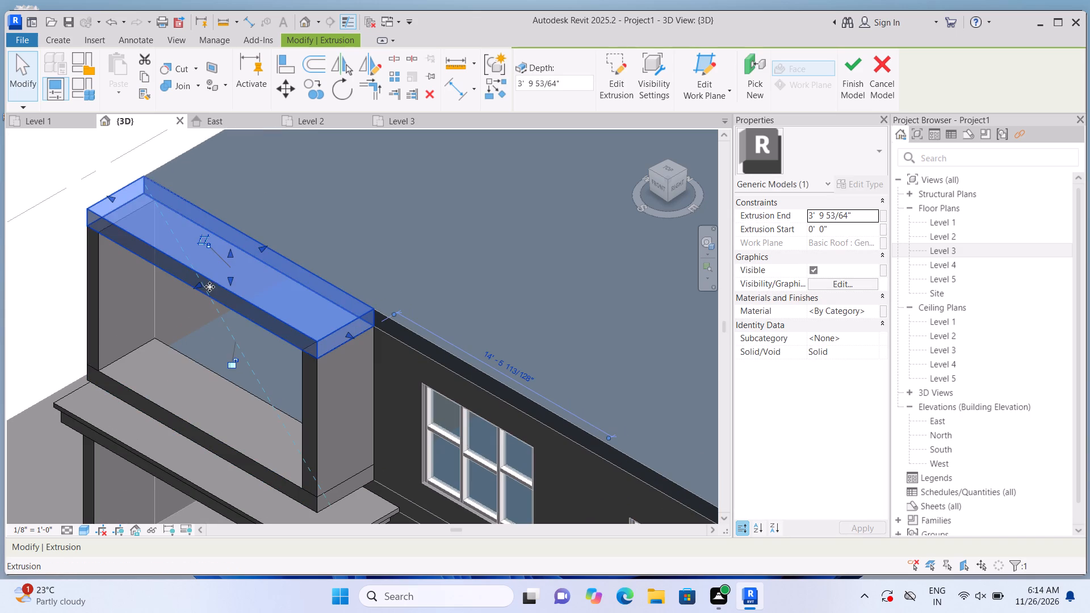
click(66, 297)
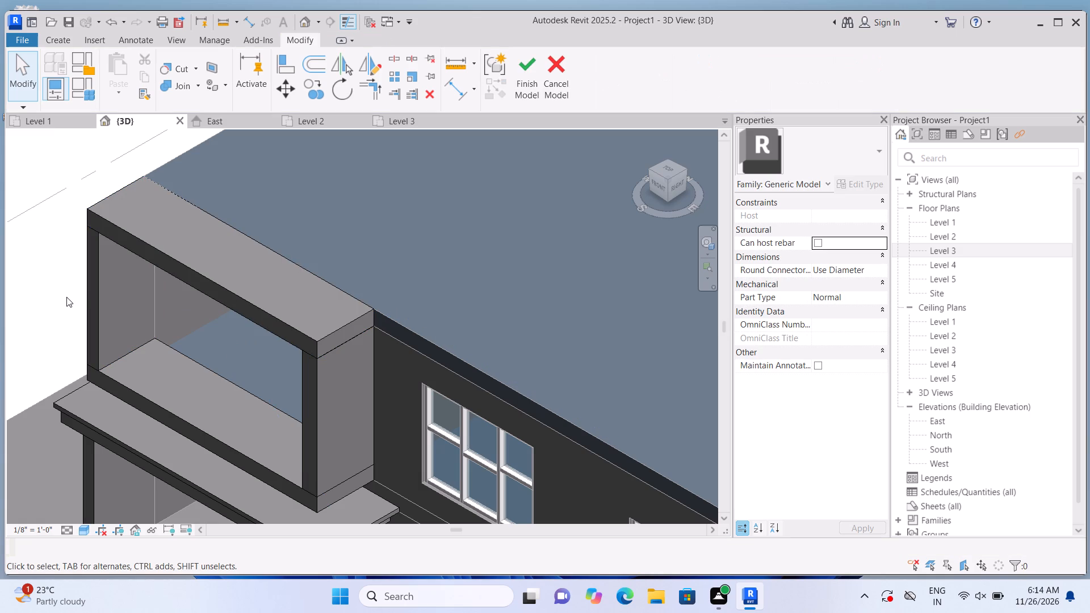
Join the geometry of the frame's left strip, top band, right strip and bottom band into one solid.
scroll(91, 322, up, 5)
scroll(227, 369, down, 3)
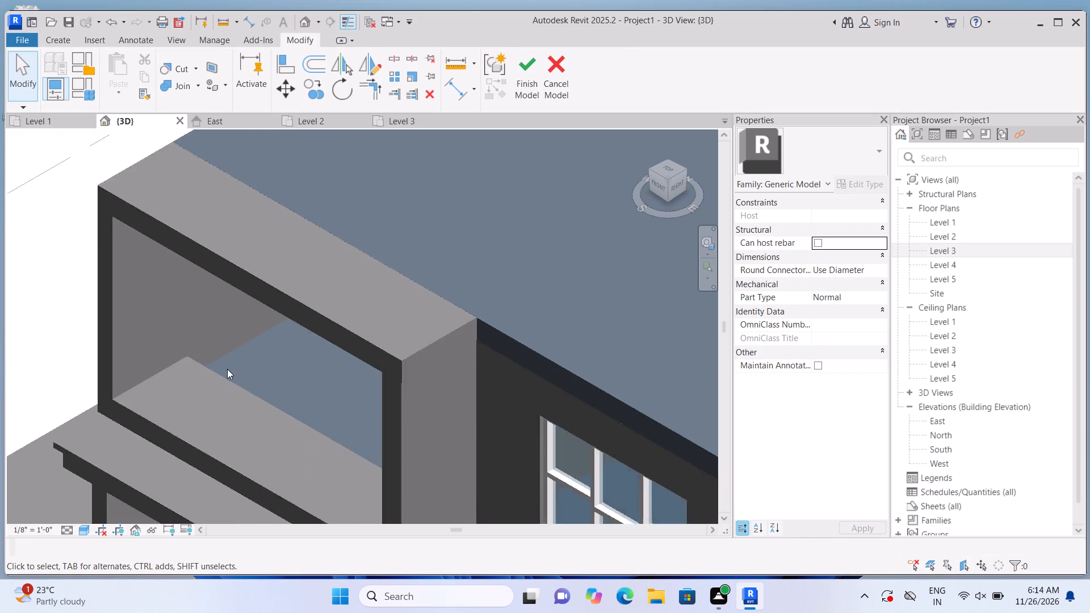
scroll(227, 369, down, 5)
scroll(79, 312, up, 5)
scroll(154, 337, up, 1)
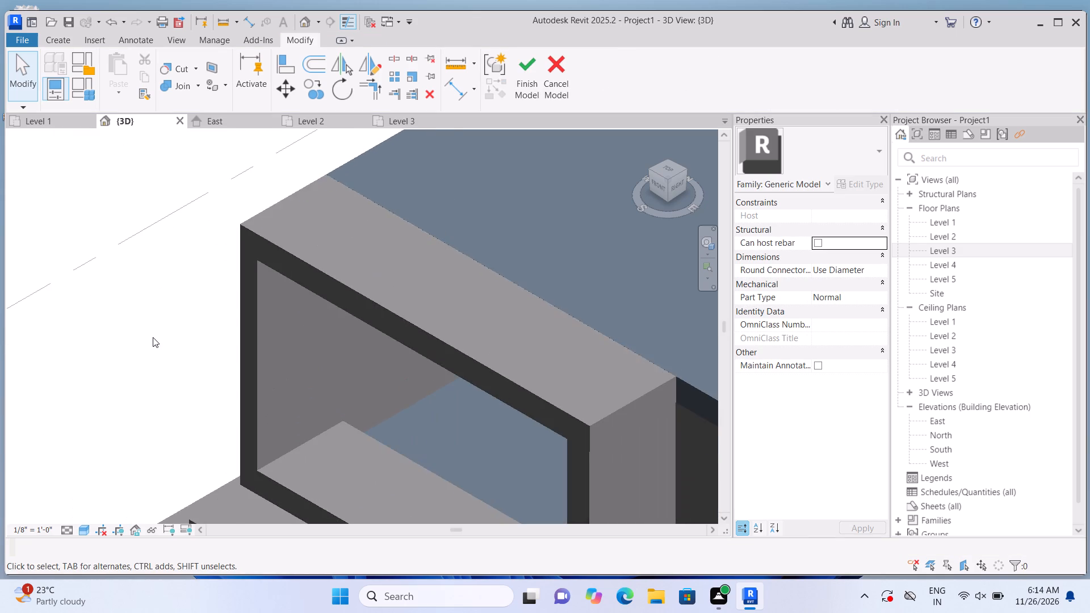
scroll(201, 266, up, 14)
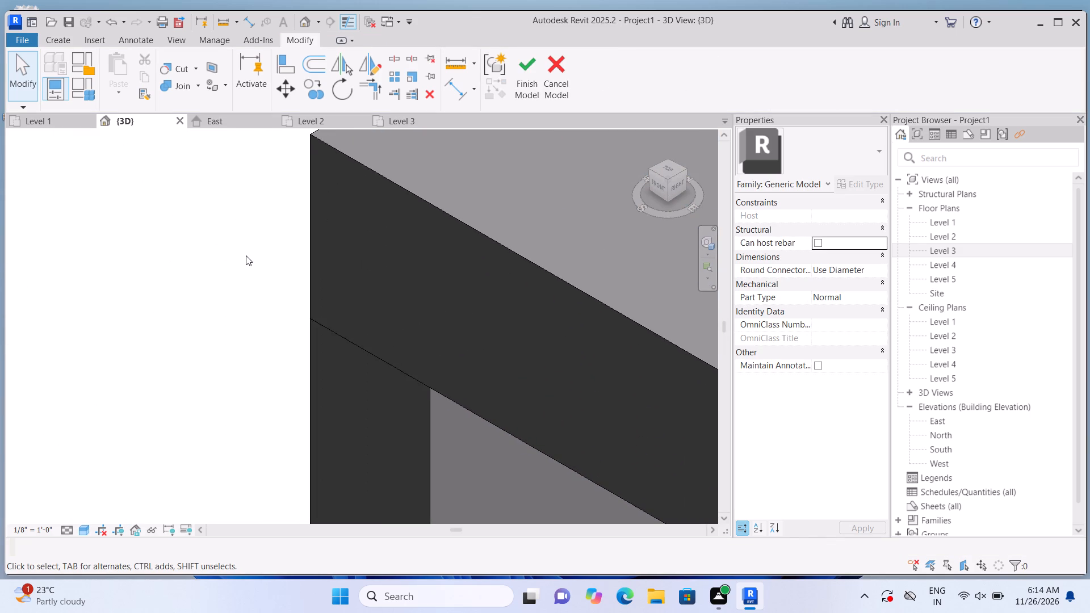
scroll(237, 255, down, 20)
scroll(237, 255, down, 1)
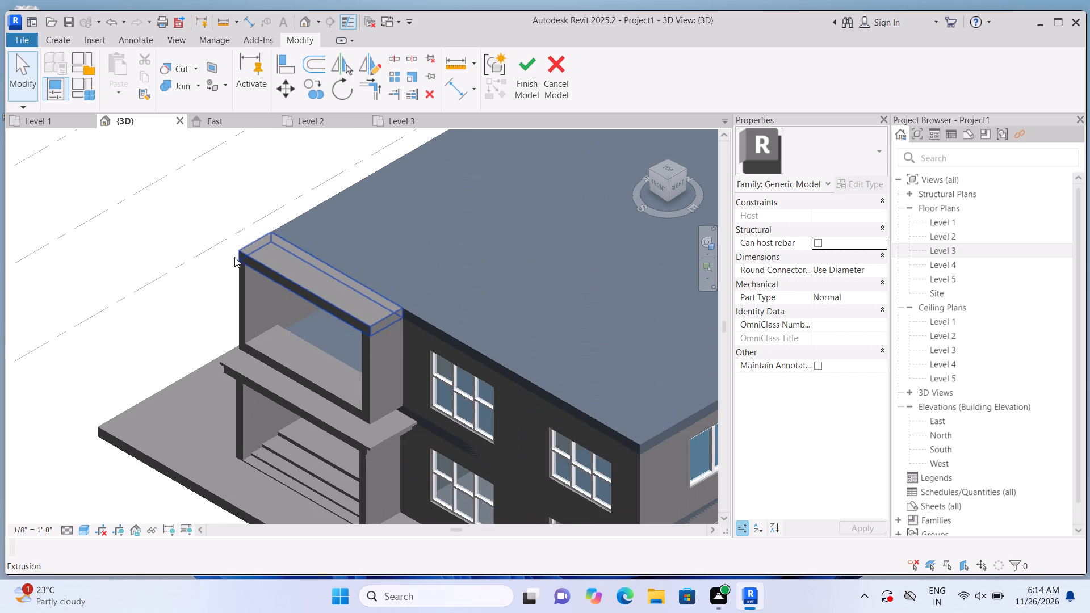
scroll(223, 282, up, 1)
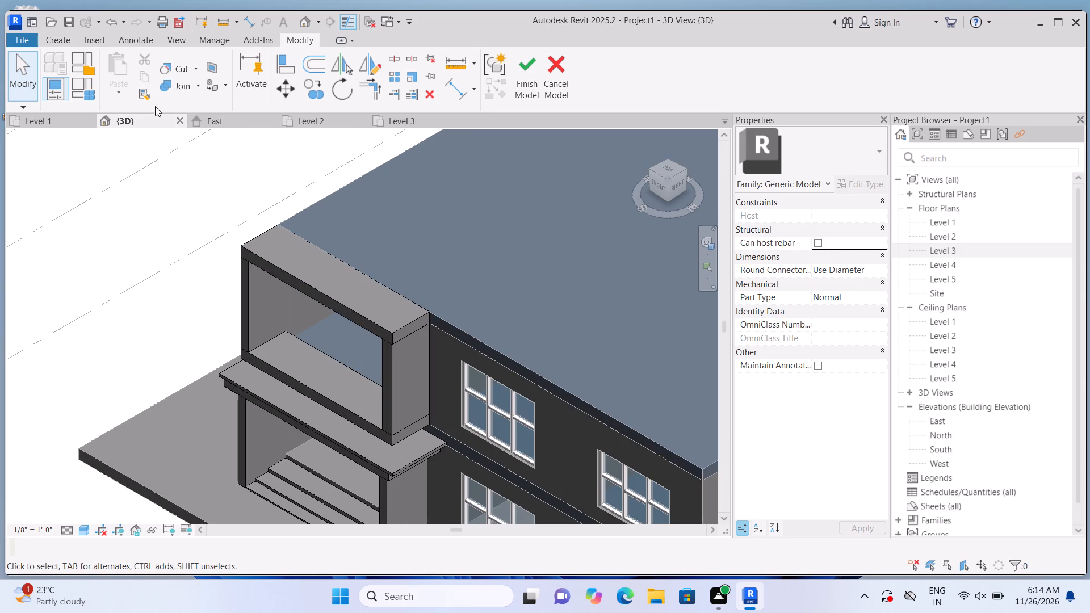
click(200, 81)
click(200, 100)
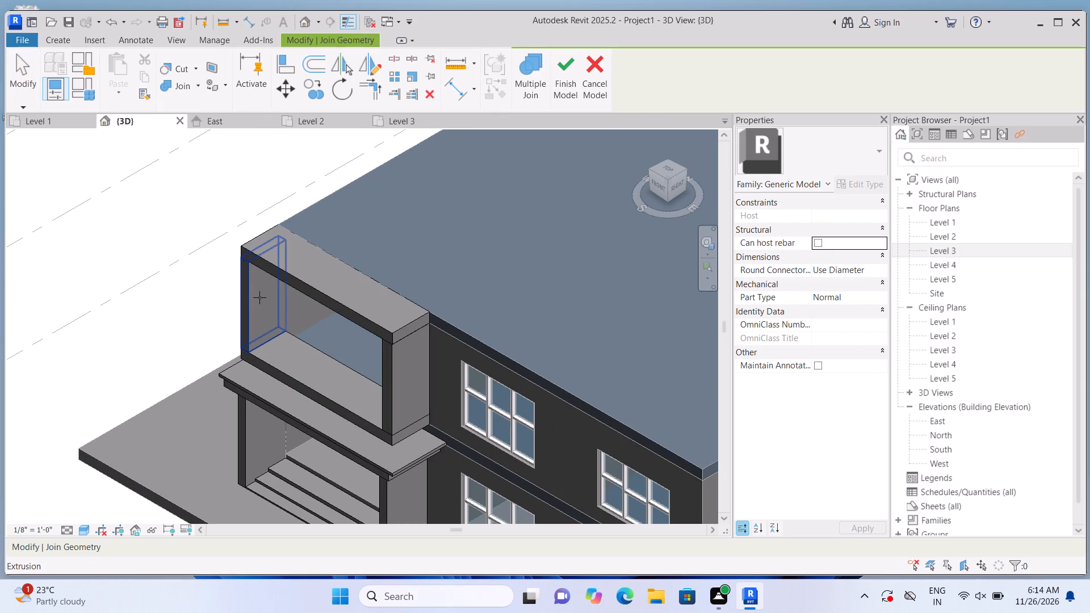
click(260, 300)
click(285, 275)
click(399, 379)
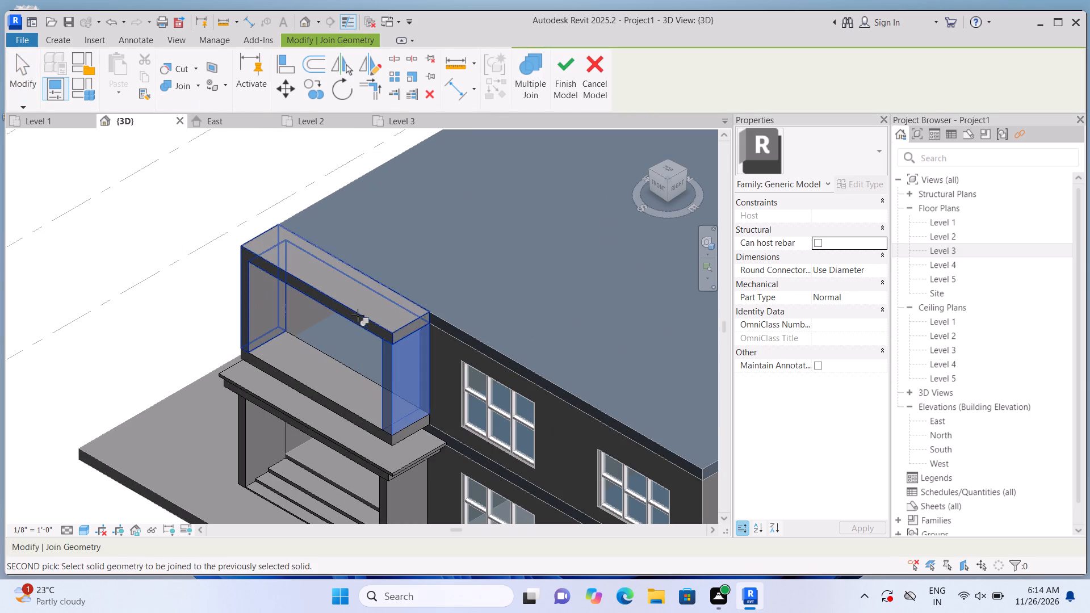
click(358, 315)
click(351, 408)
click(401, 396)
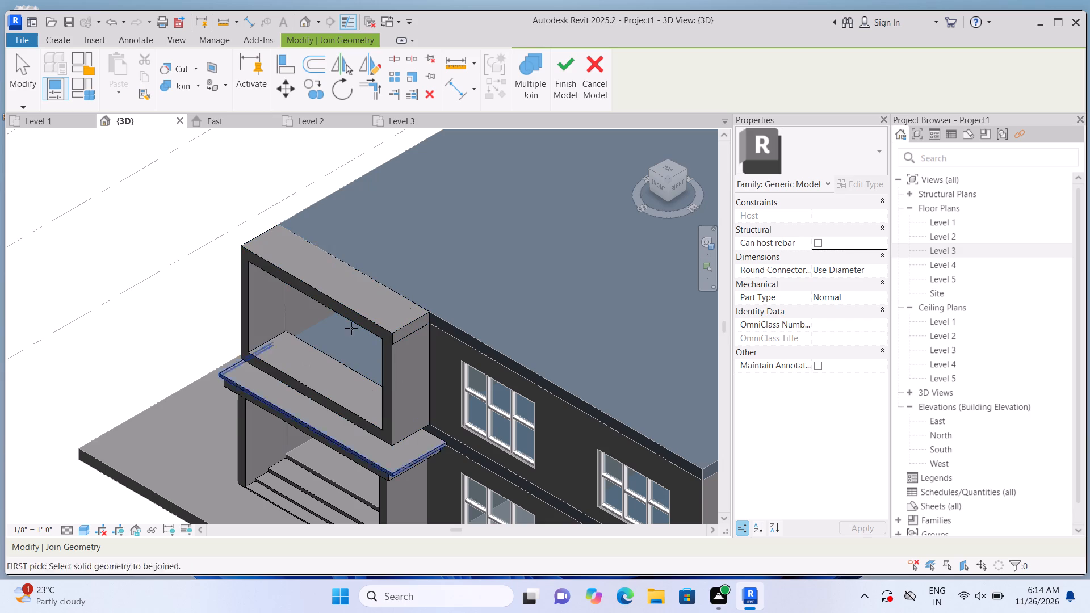
double_click(411, 372)
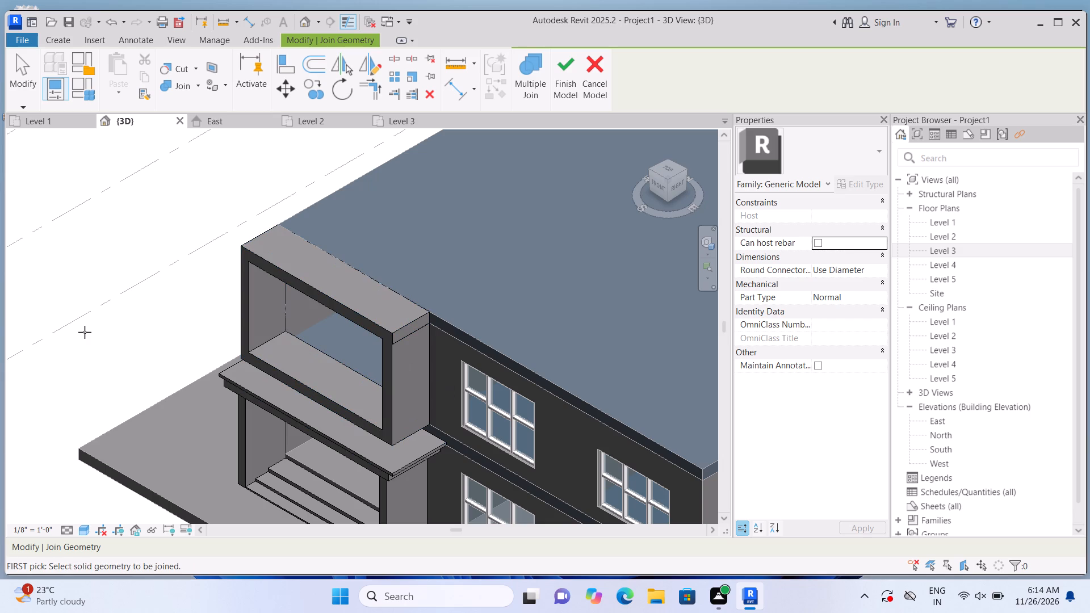
key(Escape)
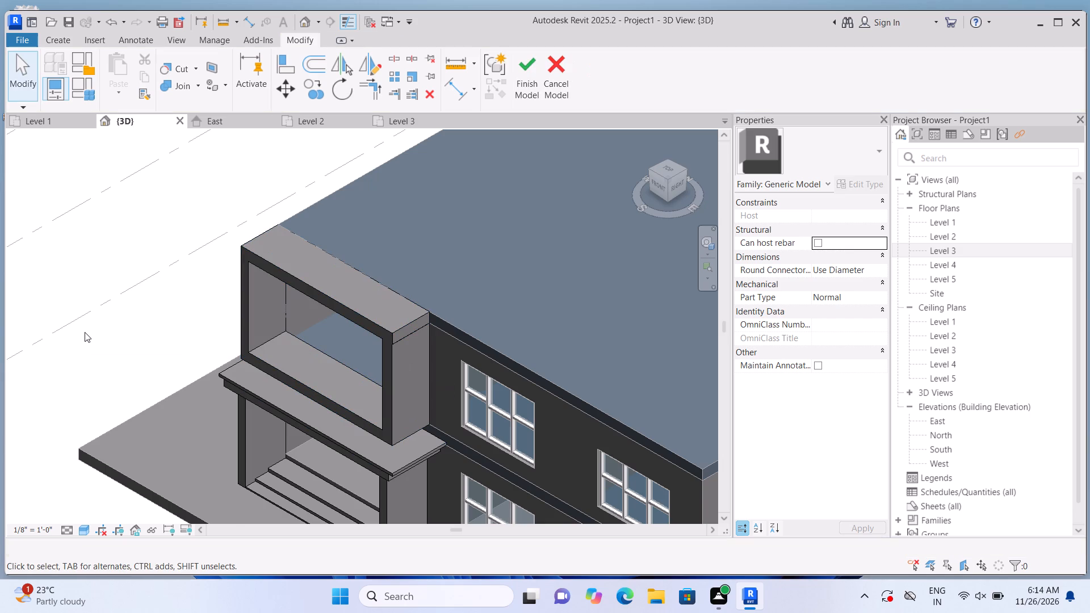
Examine the corner joints of the joined frame above the porch.
scroll(267, 309, up, 10)
scroll(217, 436, down, 3)
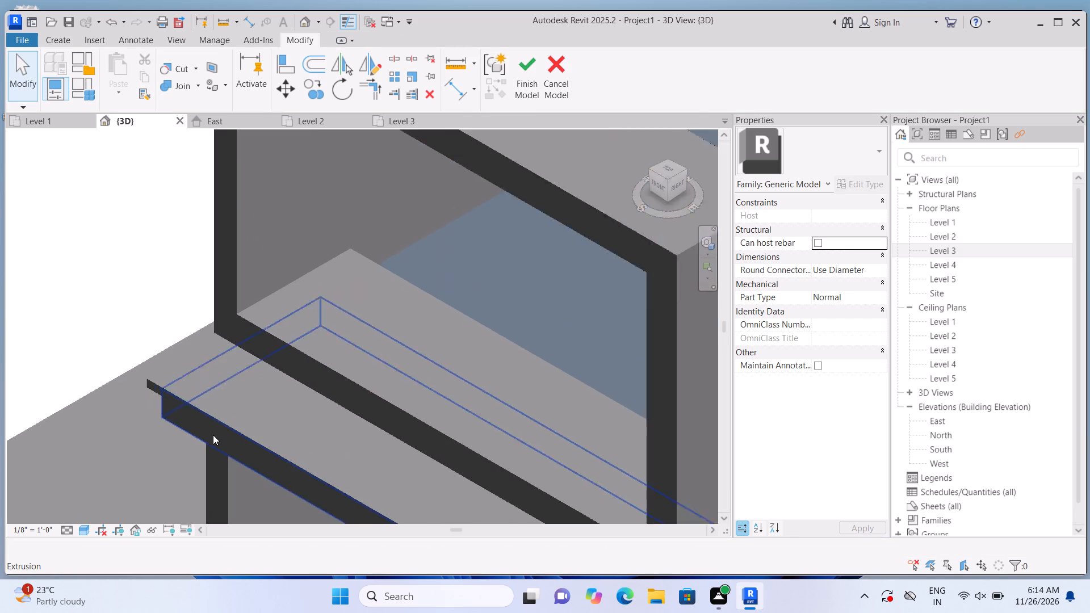
scroll(213, 435, down, 6)
scroll(408, 491, up, 9)
middle_drag(384, 400, 387, 489)
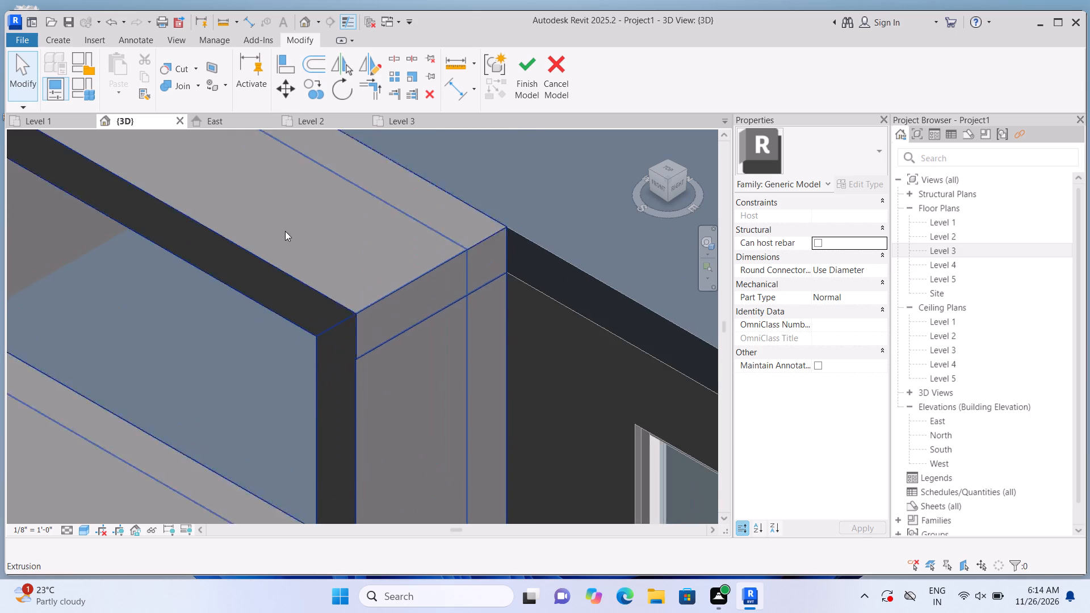
scroll(282, 226, up, 4)
scroll(246, 346, down, 1)
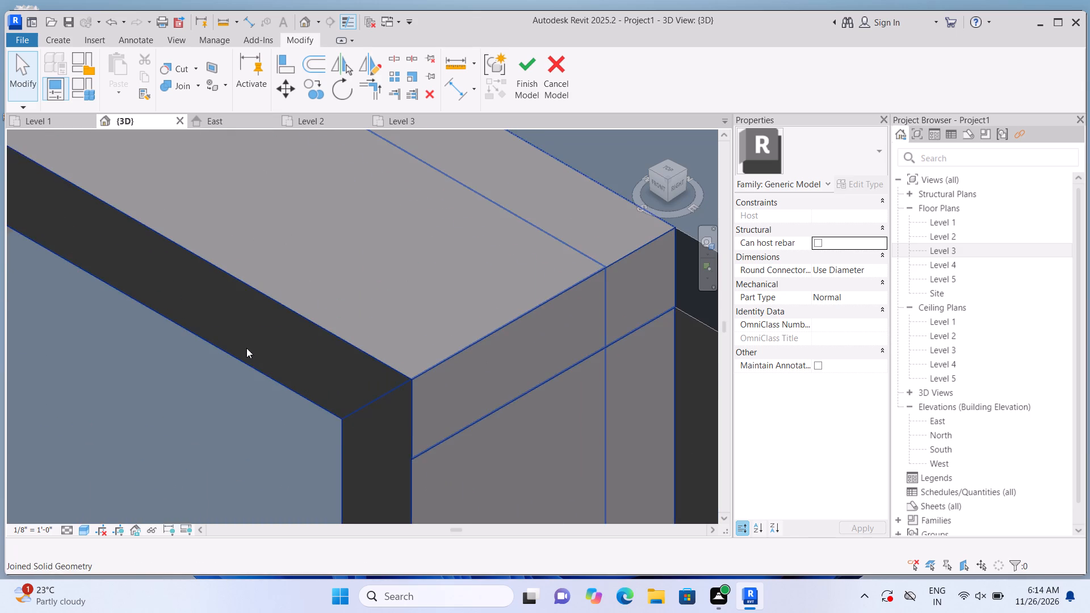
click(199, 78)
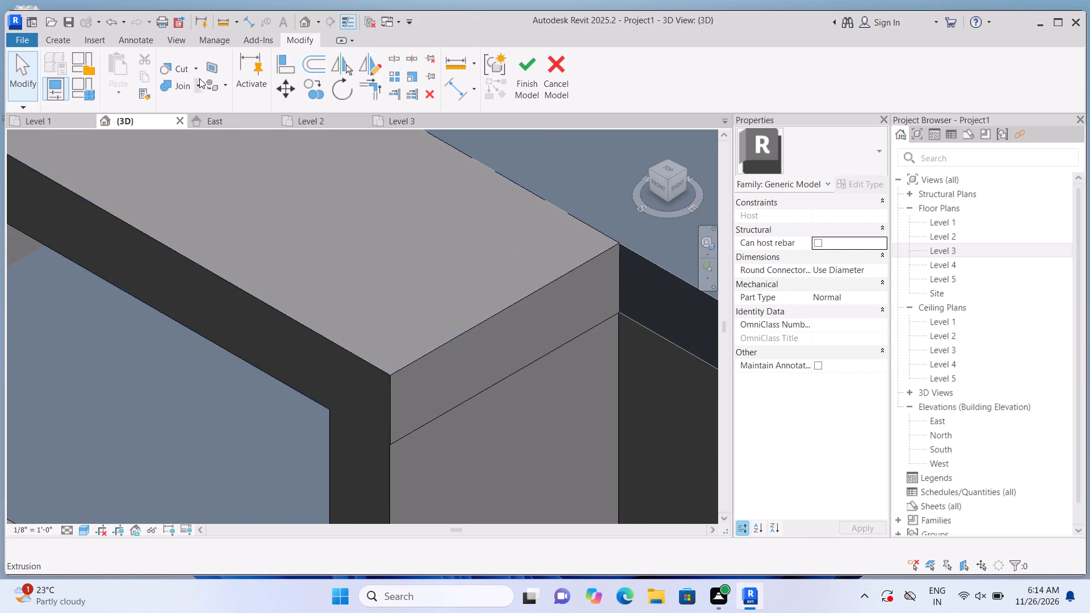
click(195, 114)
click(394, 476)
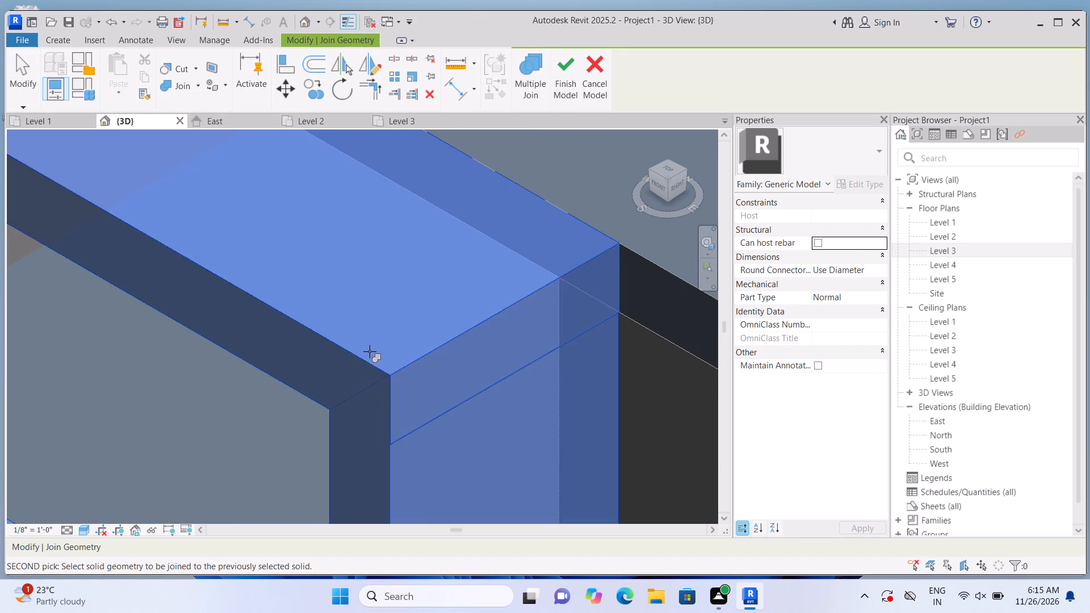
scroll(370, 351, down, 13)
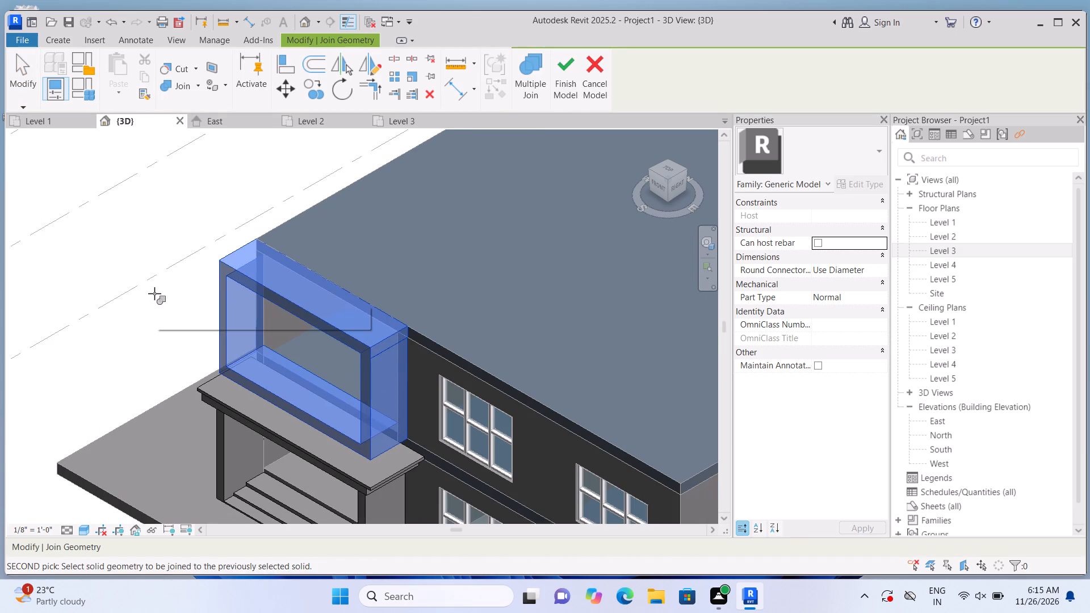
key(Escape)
Examine the whole house and the projecting frame above the porch from the front and left sides.
scroll(156, 294, down, 2)
shift+middle_drag(144, 291, 302, 299)
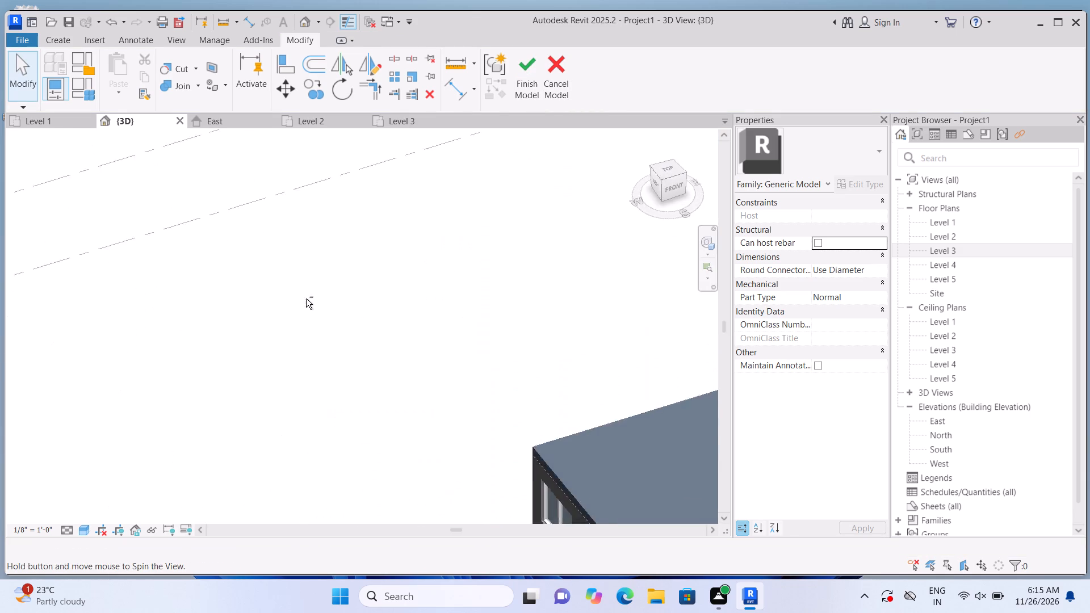
shift+middle_drag(311, 297, 358, 287)
scroll(358, 287, down, 9)
middle_drag(422, 401, 366, 325)
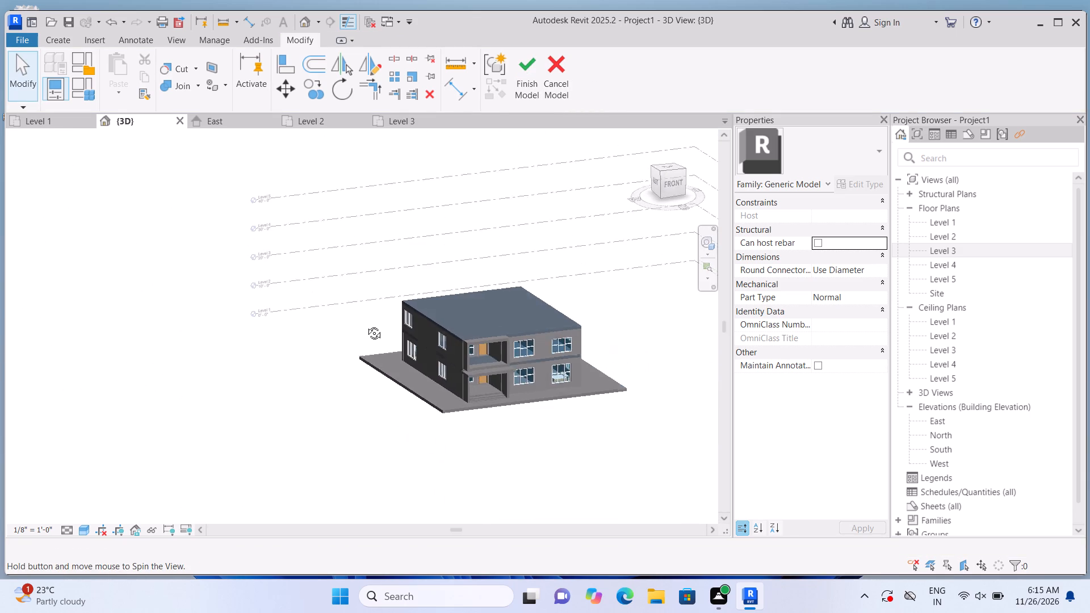
middle_drag(366, 325, 367, 328)
scroll(538, 388, up, 1)
shift+middle_drag(263, 455, 318, 461)
shift+scroll(318, 461, up, 1)
scroll(679, 414, up, 3)
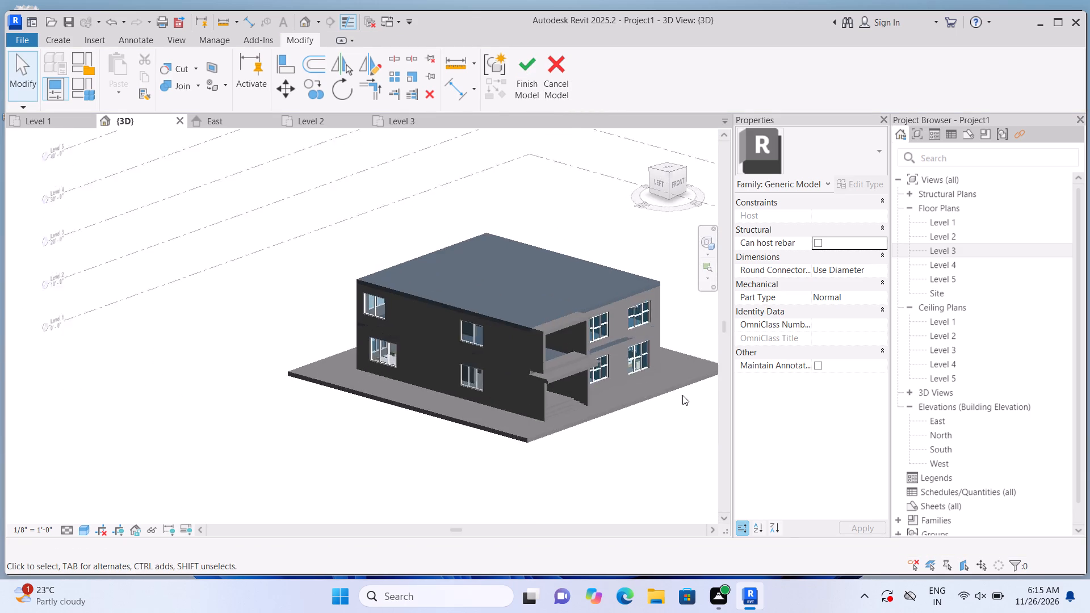
Examine the frame's top band along the roof edge, and the house from its front-right corner.
scroll(577, 310, up, 12)
scroll(554, 188, up, 1)
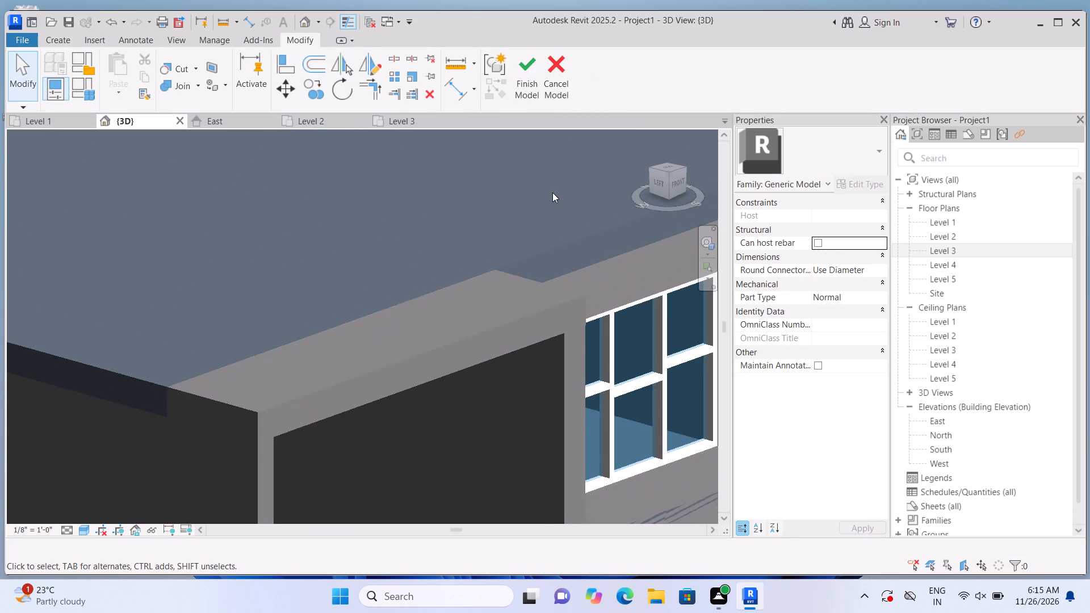
scroll(550, 192, down, 4)
scroll(536, 230, up, 6)
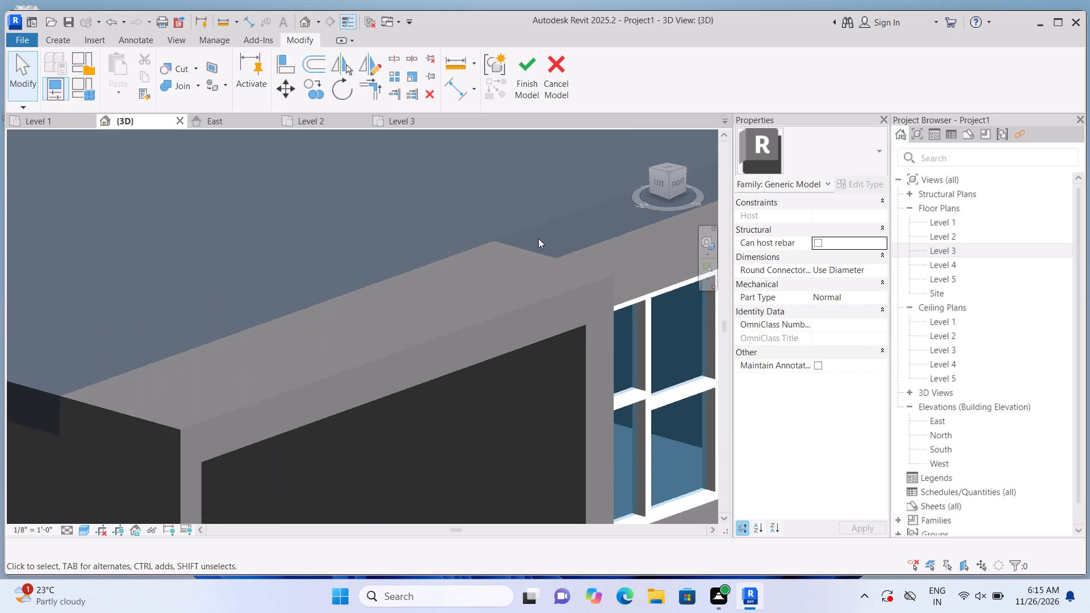
scroll(538, 238, down, 7)
shift+middle_drag(541, 237, 423, 252)
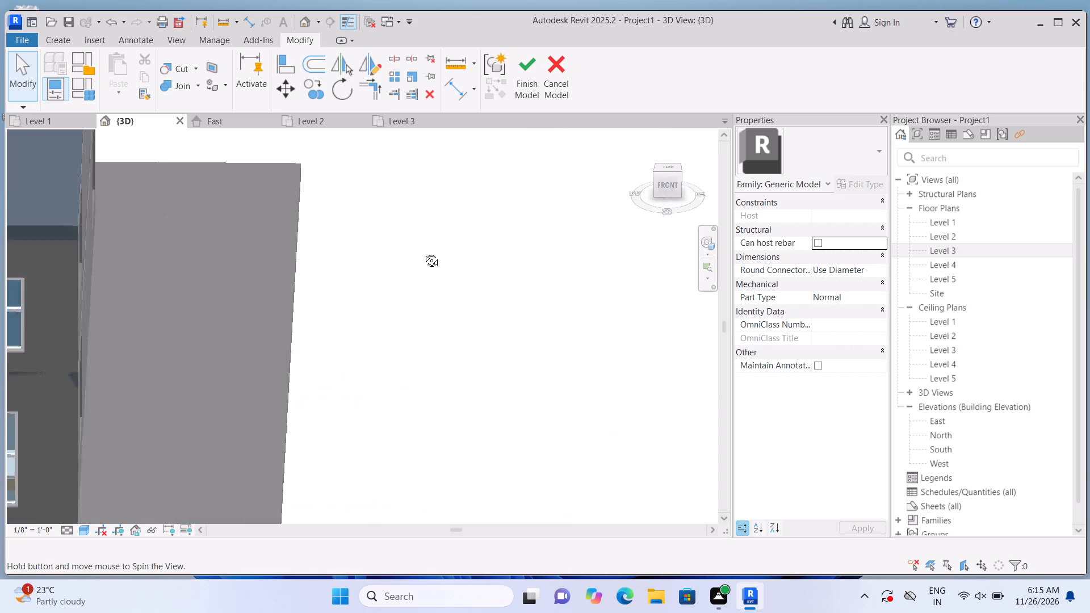
shift+middle_drag(423, 252, 416, 250)
scroll(468, 264, down, 6)
shift+middle_drag(329, 306, 234, 308)
scroll(179, 244, up, 1)
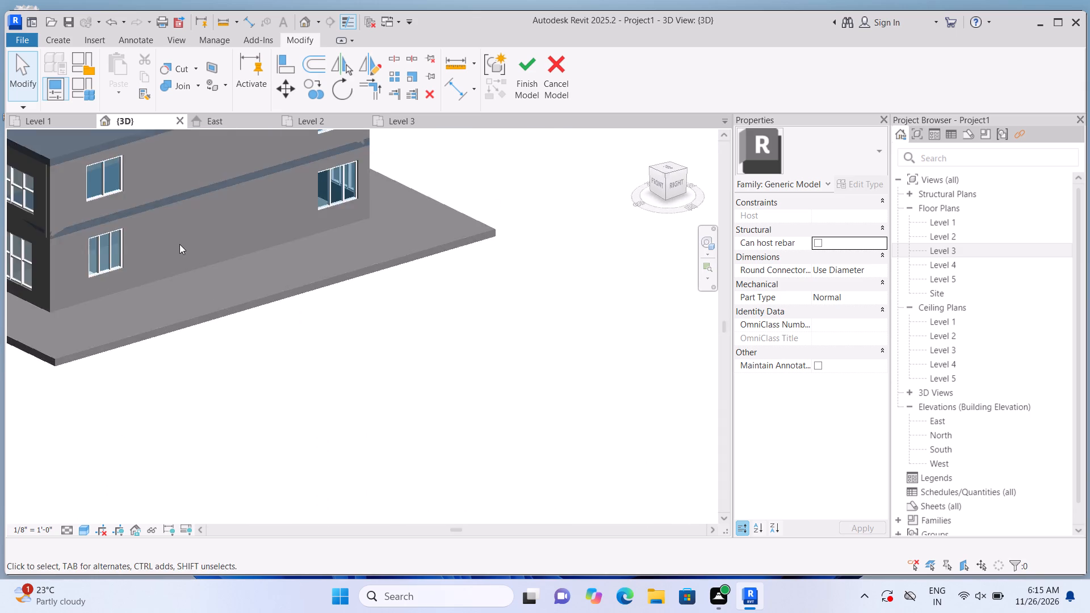
Adjust the right end face of the frame's top band so it sits flush with the right strip's outer face.
middle_drag(182, 248, 491, 465)
scroll(249, 356, up, 9)
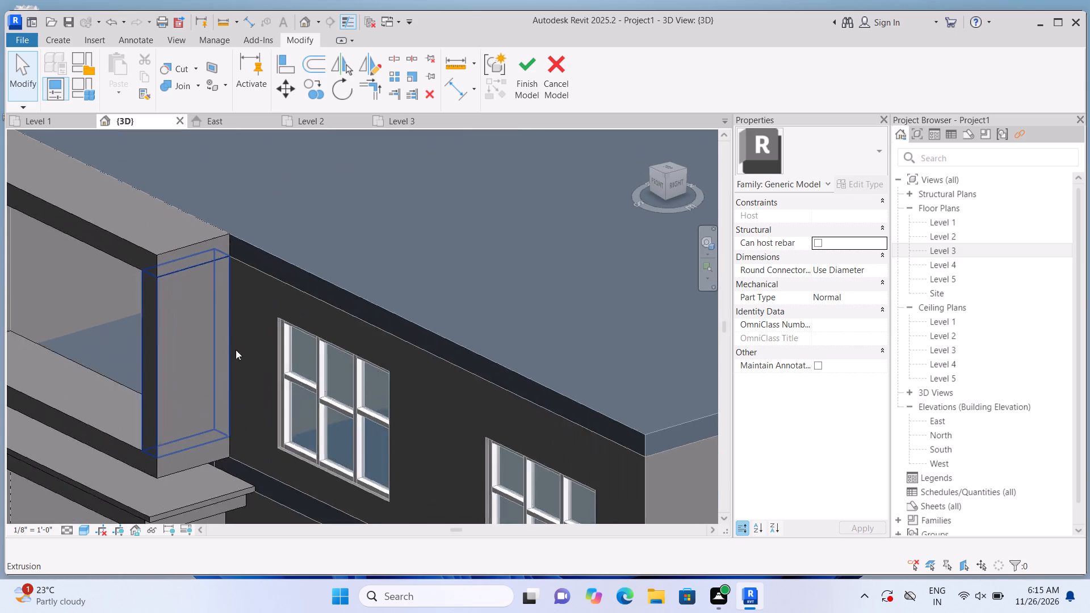
middle_drag(251, 366, 398, 585)
scroll(396, 555, up, 4)
middle_drag(370, 480, 348, 376)
scroll(345, 346, up, 3)
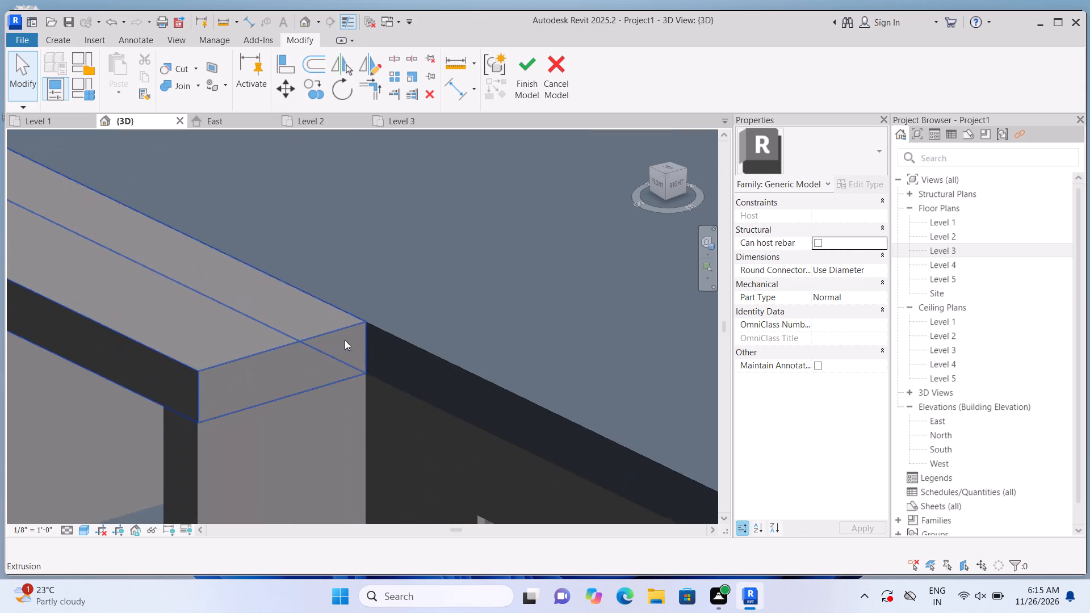
scroll(345, 340, up, 3)
click(341, 351)
scroll(218, 417, up, 3)
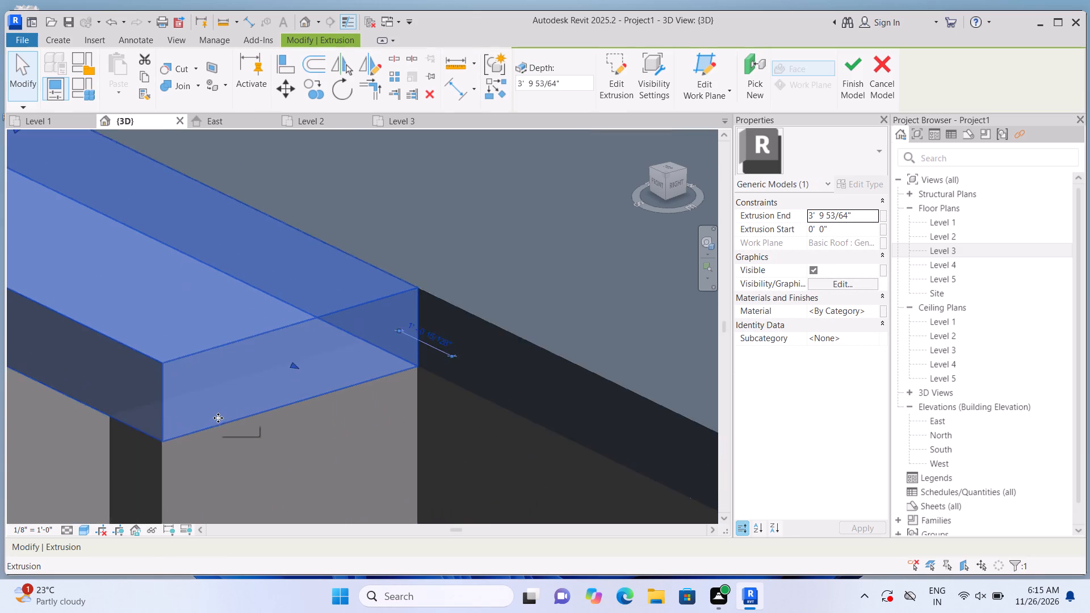
scroll(219, 418, up, 5)
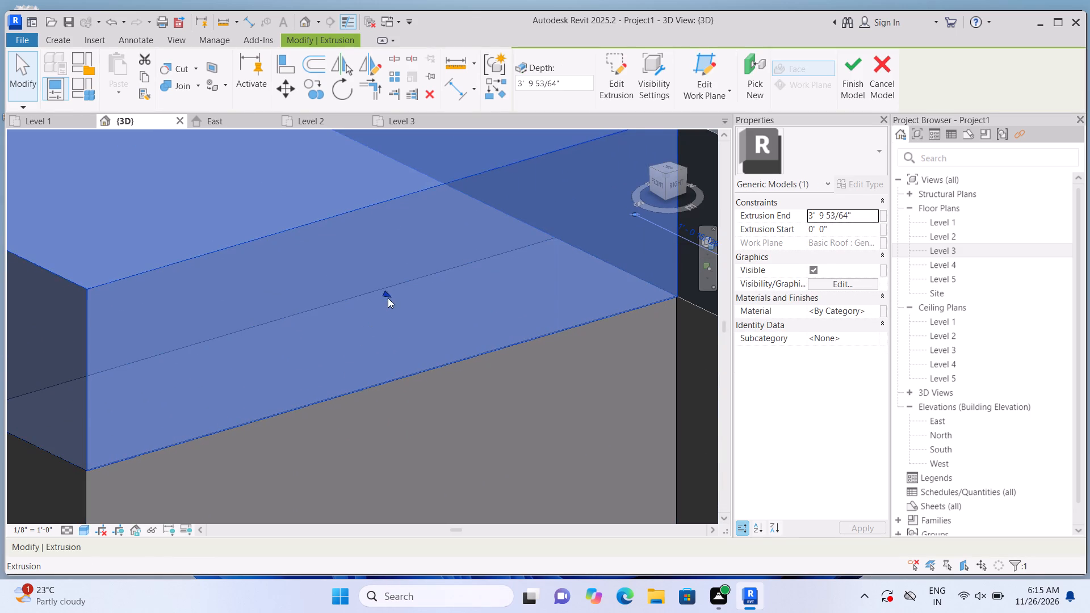
drag(387, 295, 380, 289)
scroll(401, 293, down, 2)
key(Escape)
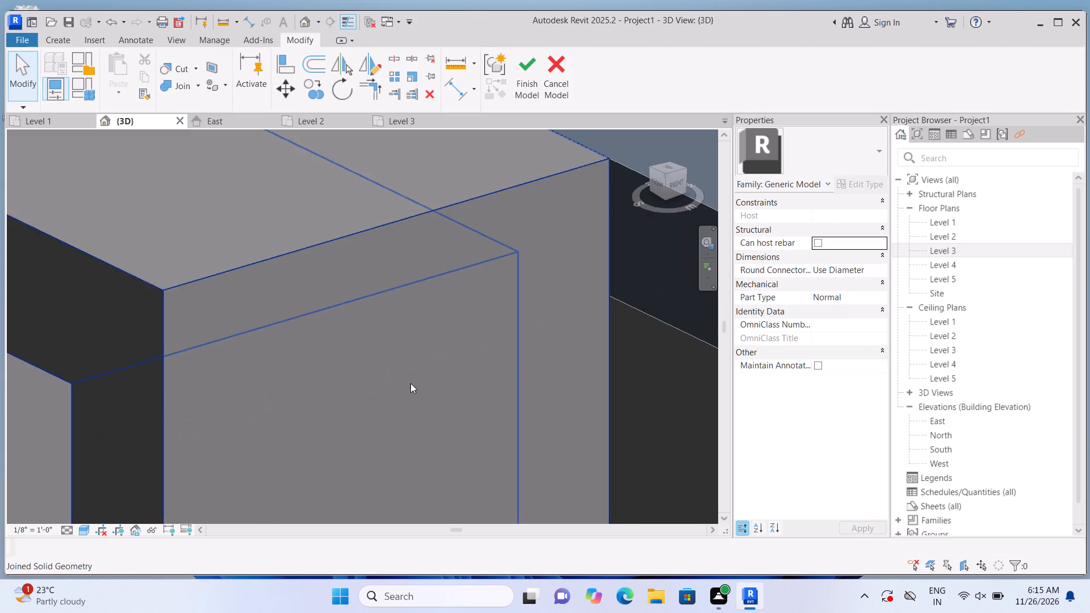
scroll(413, 380, down, 16)
middle_drag(427, 419, 362, 330)
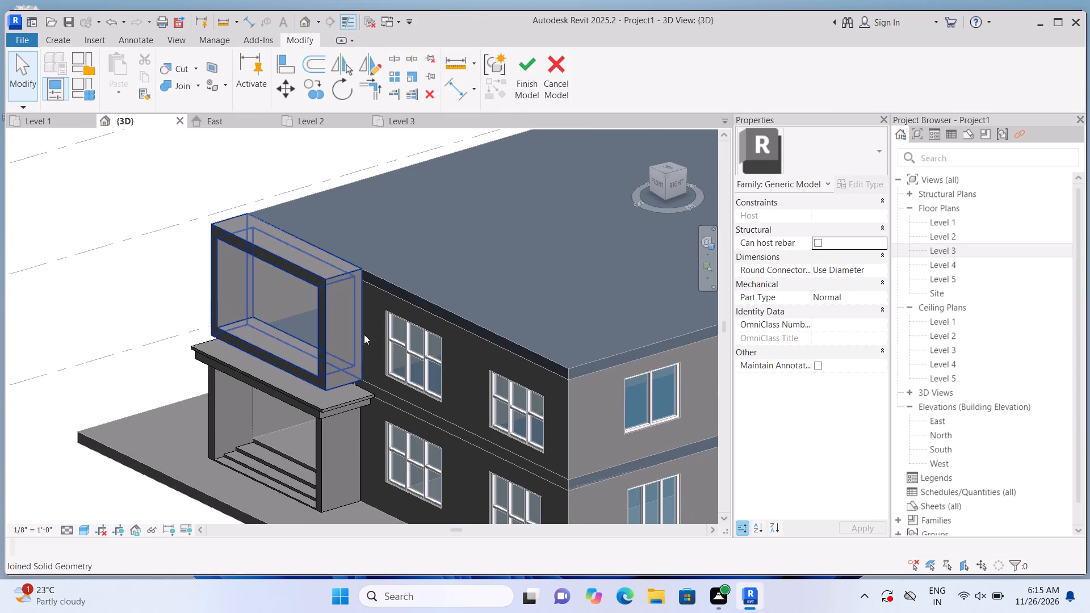
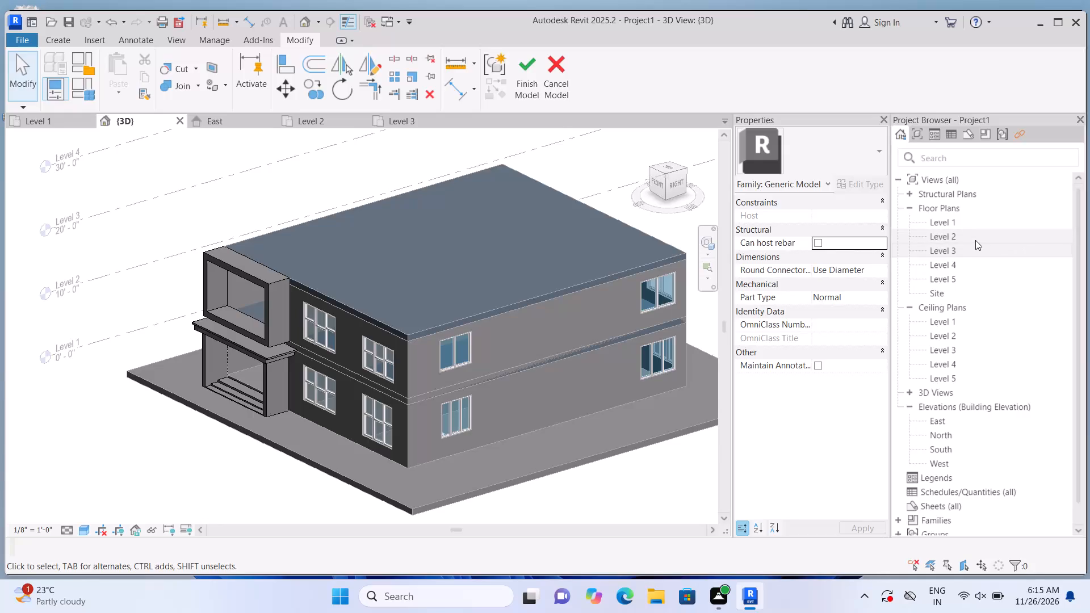
Finish the in-place frame model from the Level 2 floor plan and dismiss the save reminder without saving.
double_click(975, 240)
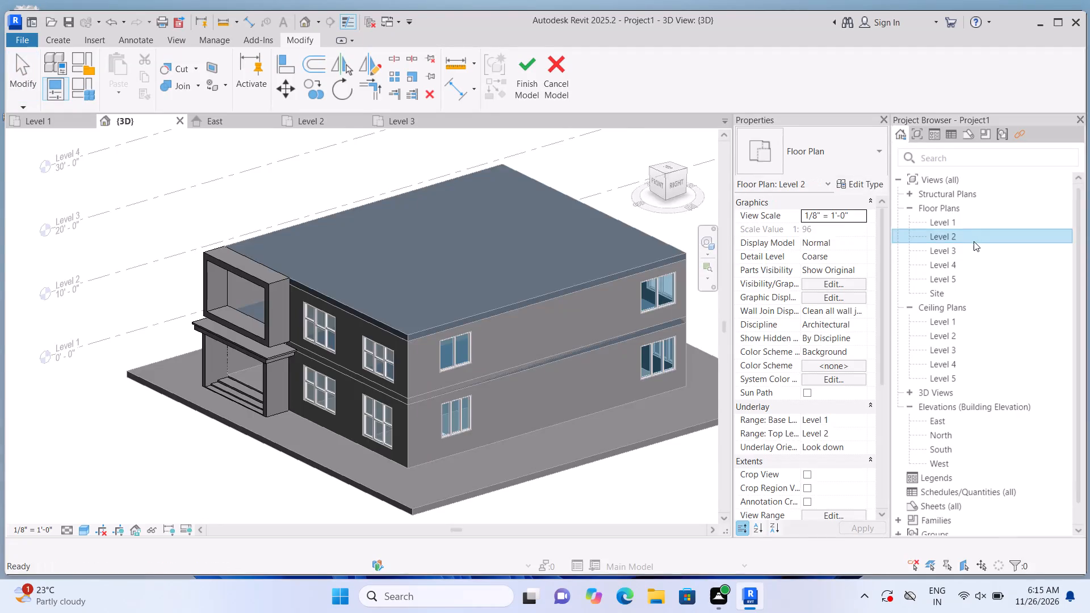
scroll(409, 330, down, 6)
scroll(395, 398, up, 8)
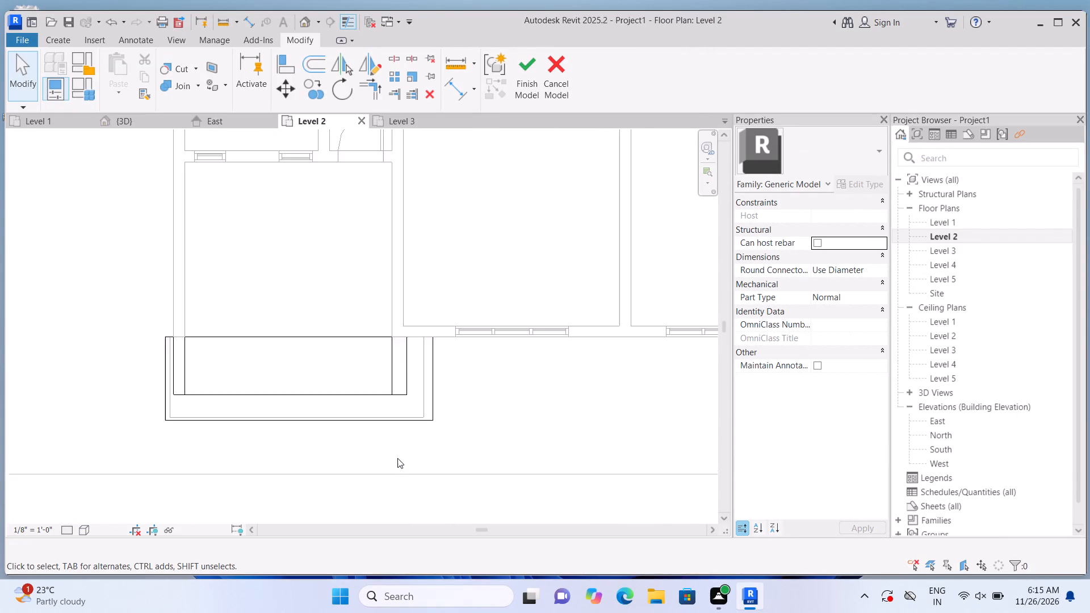
scroll(397, 458, up, 4)
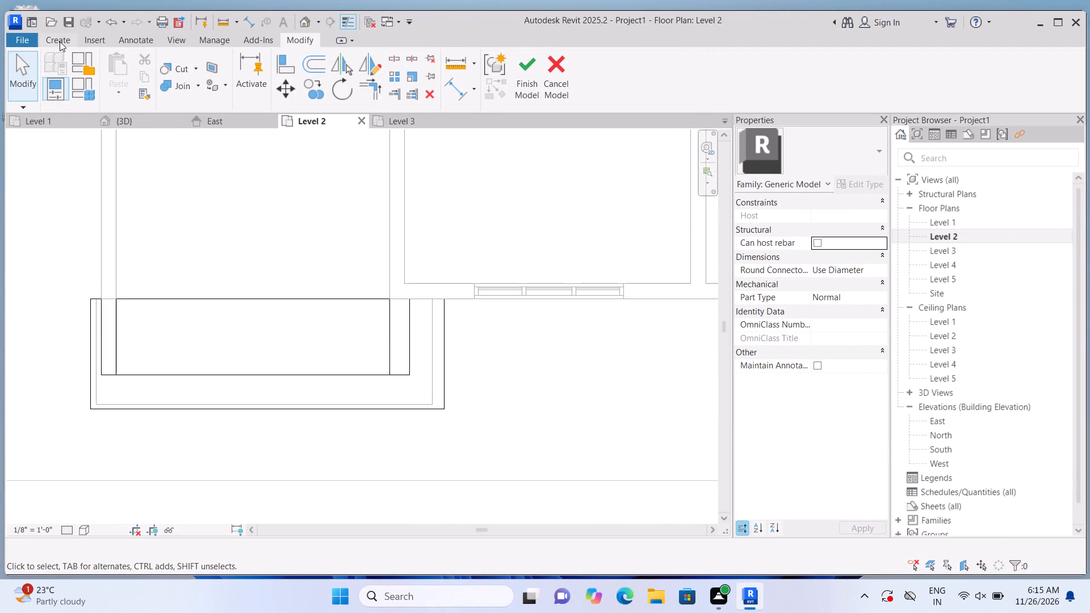
click(521, 98)
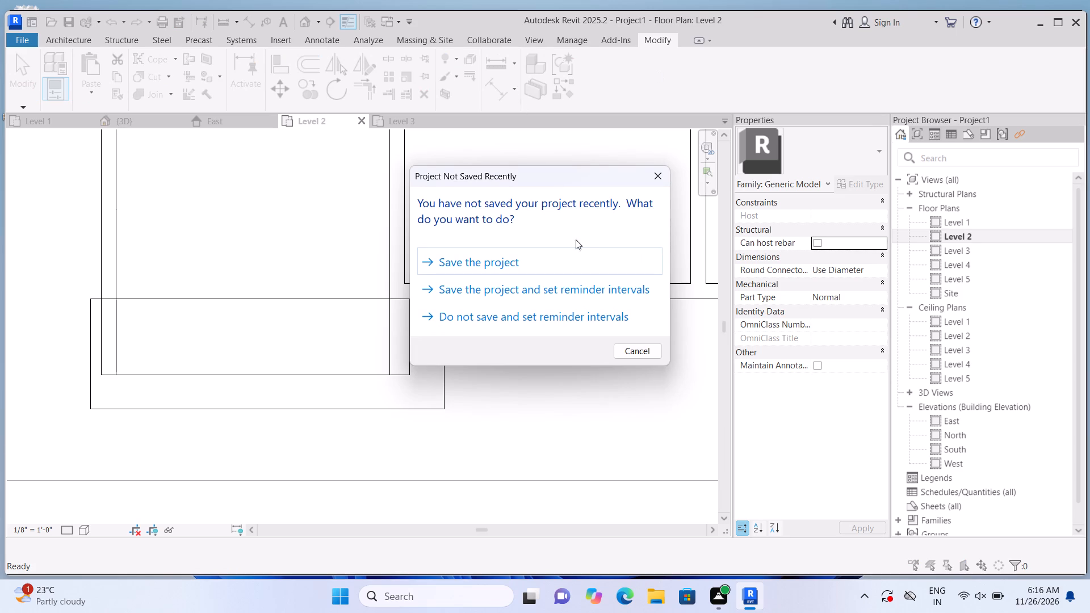
click(655, 181)
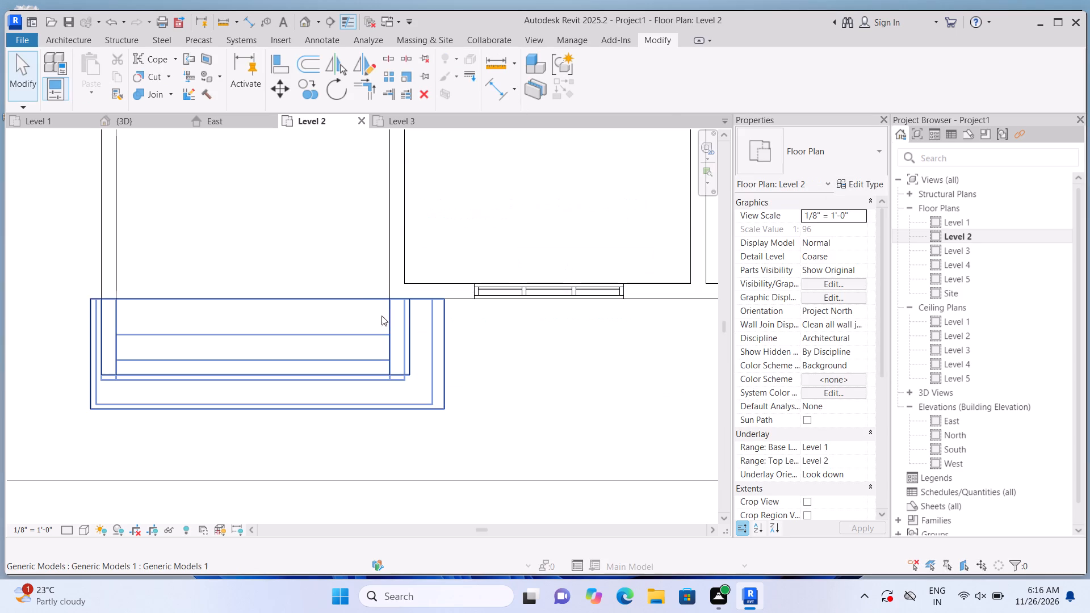
Draw a Curtain Wall 1 on Level 2, about 13' 9" long and 10' high, between the projecting frame's side strips near its front edge.
click(71, 47)
click(51, 72)
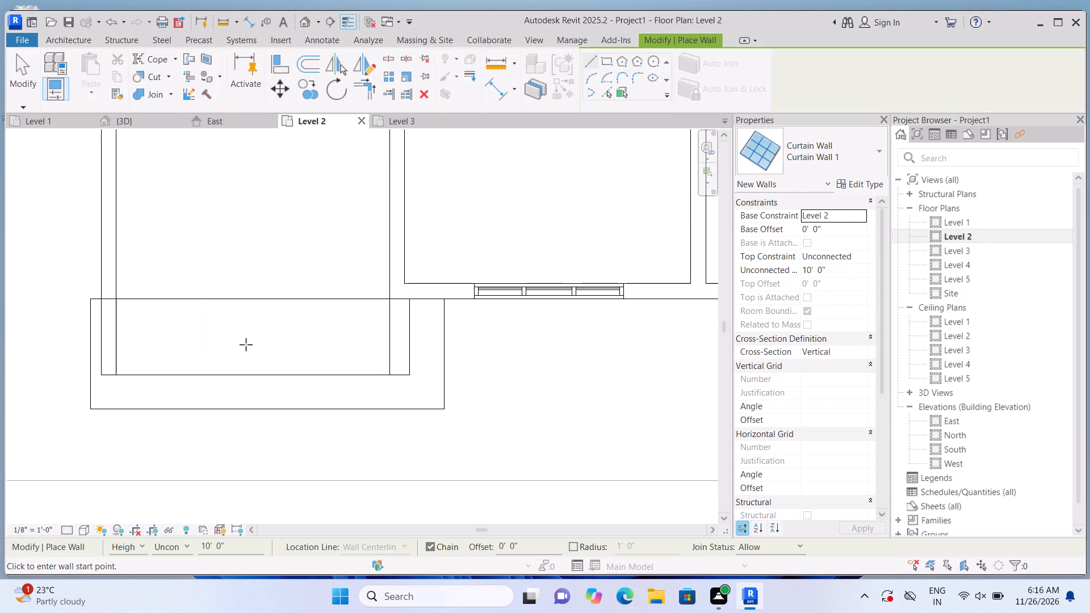
scroll(128, 367, up, 5)
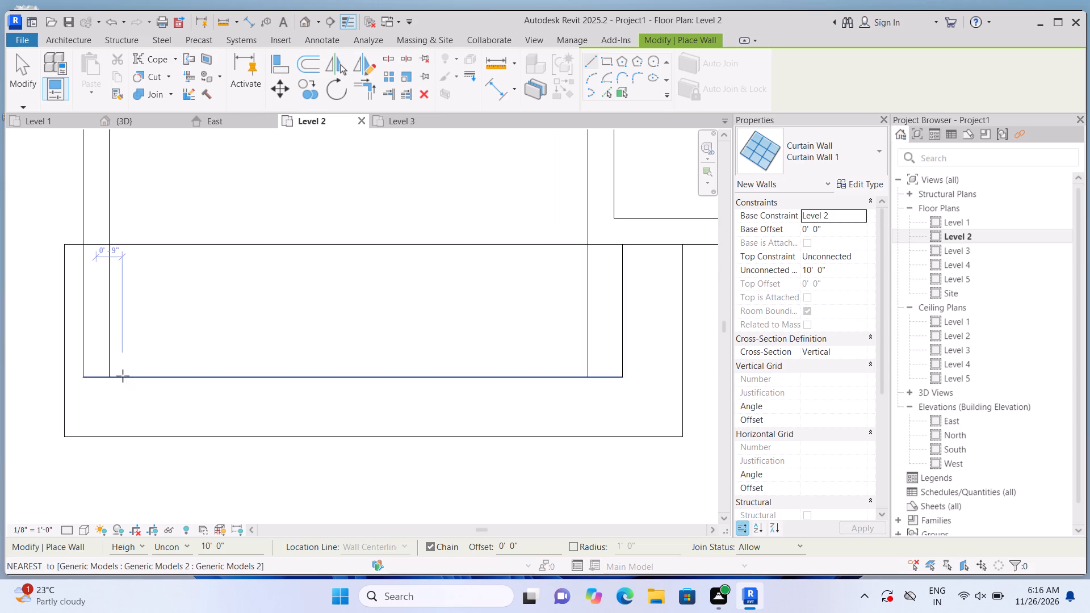
scroll(123, 376, up, 3)
click(105, 365)
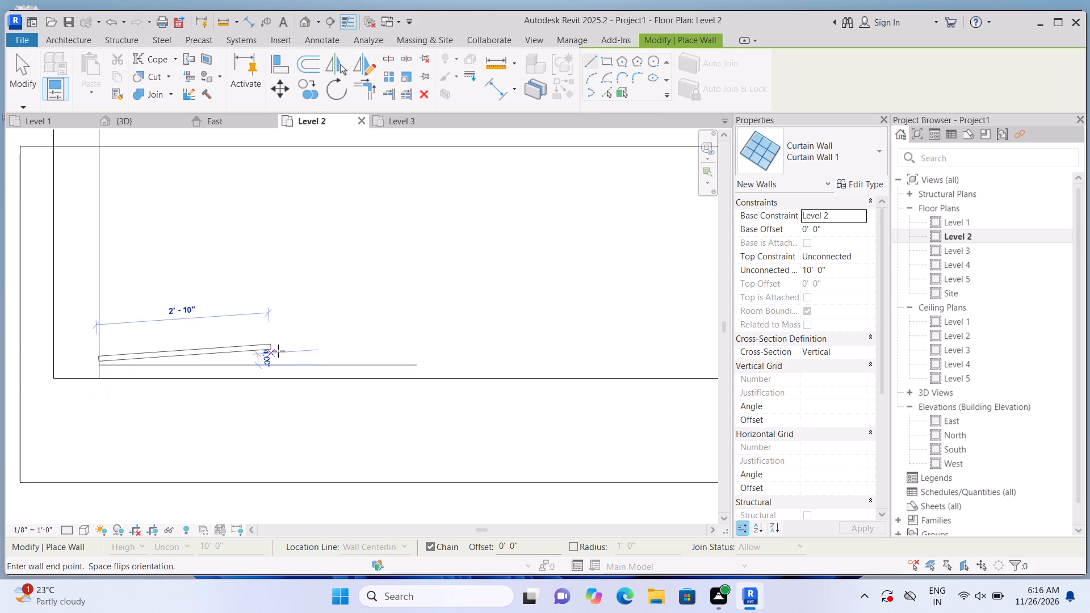
scroll(326, 362, down, 6)
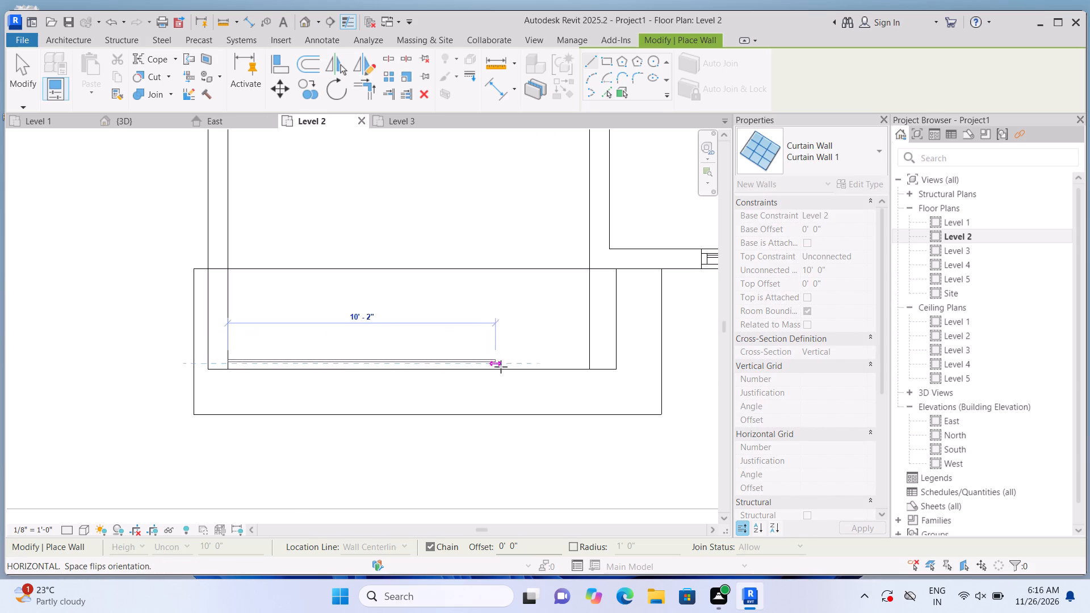
scroll(533, 364, up, 3)
scroll(585, 362, up, 2)
click(634, 362)
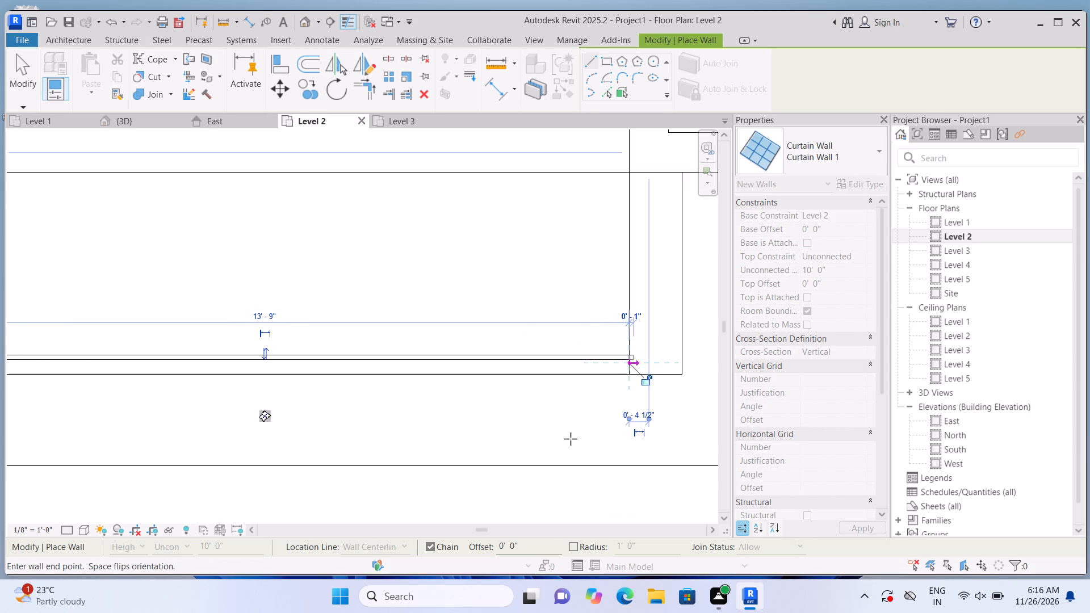
key(Escape)
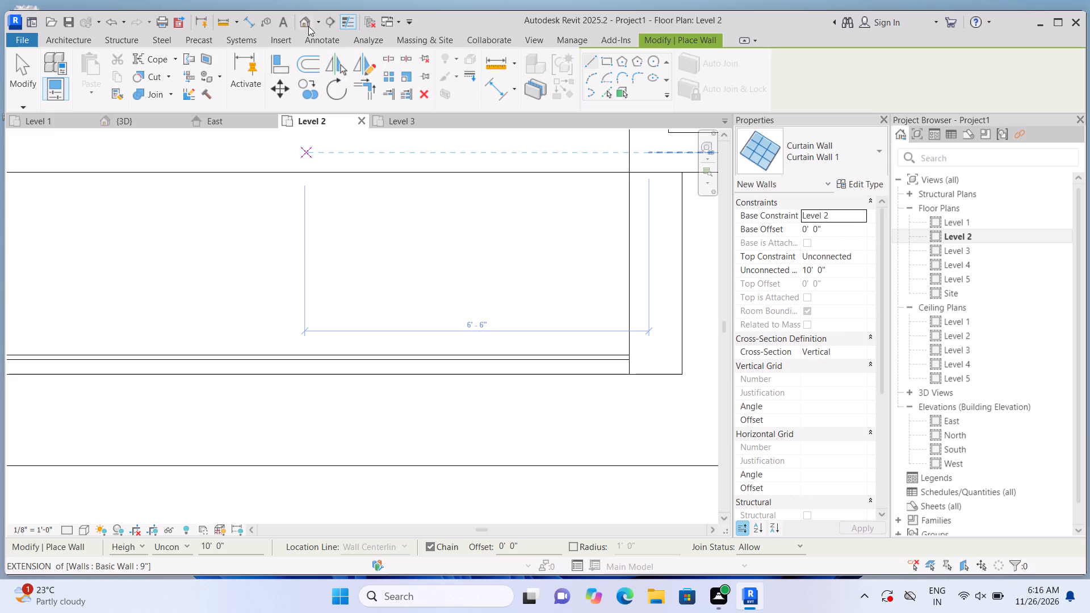
click(303, 27)
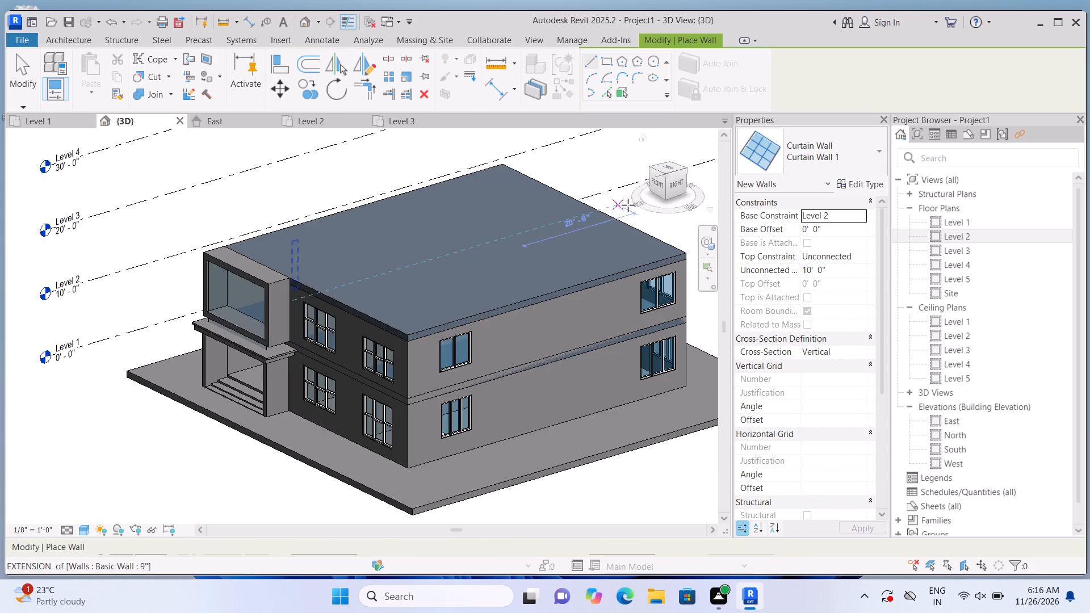
click(656, 184)
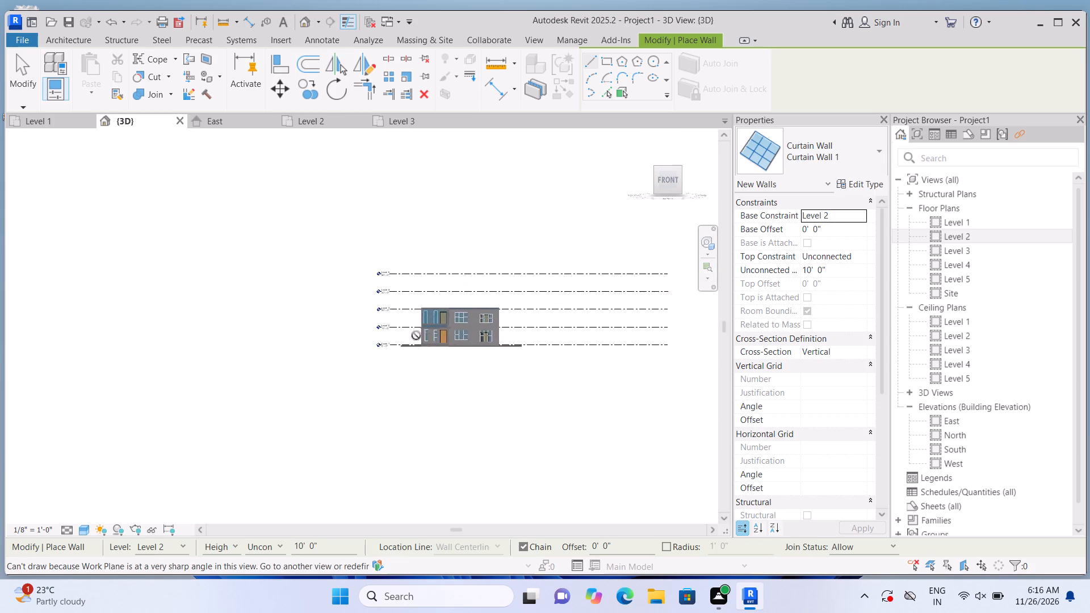
scroll(231, 383, up, 17)
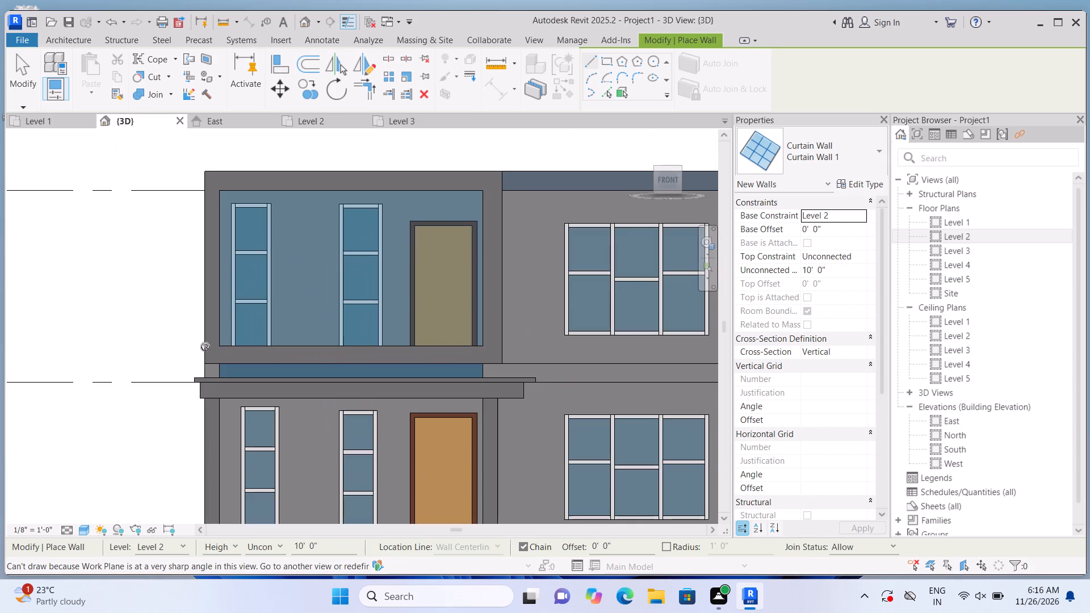
key(Escape)
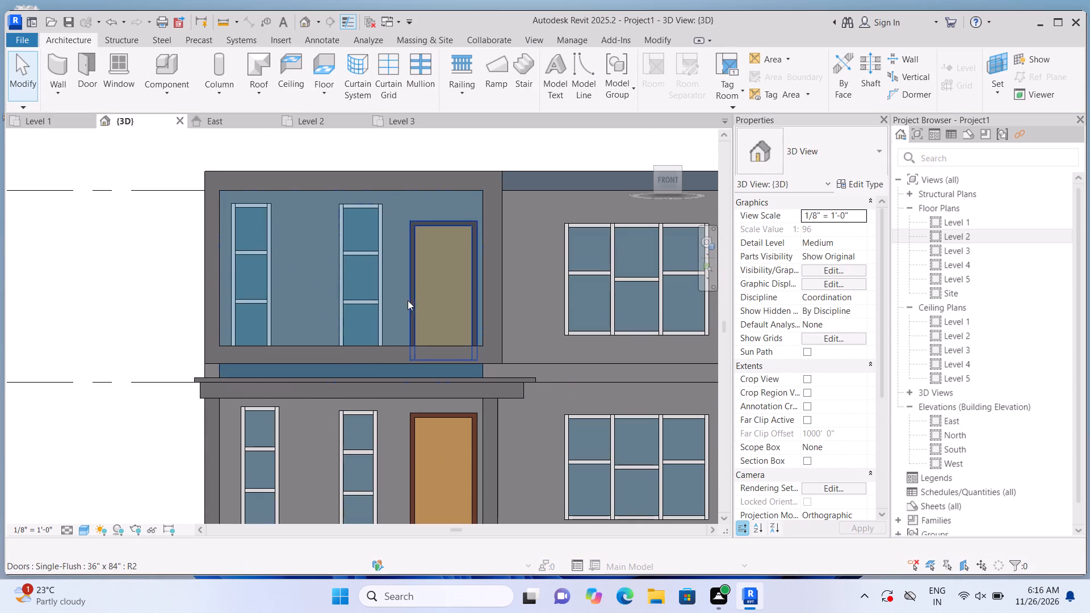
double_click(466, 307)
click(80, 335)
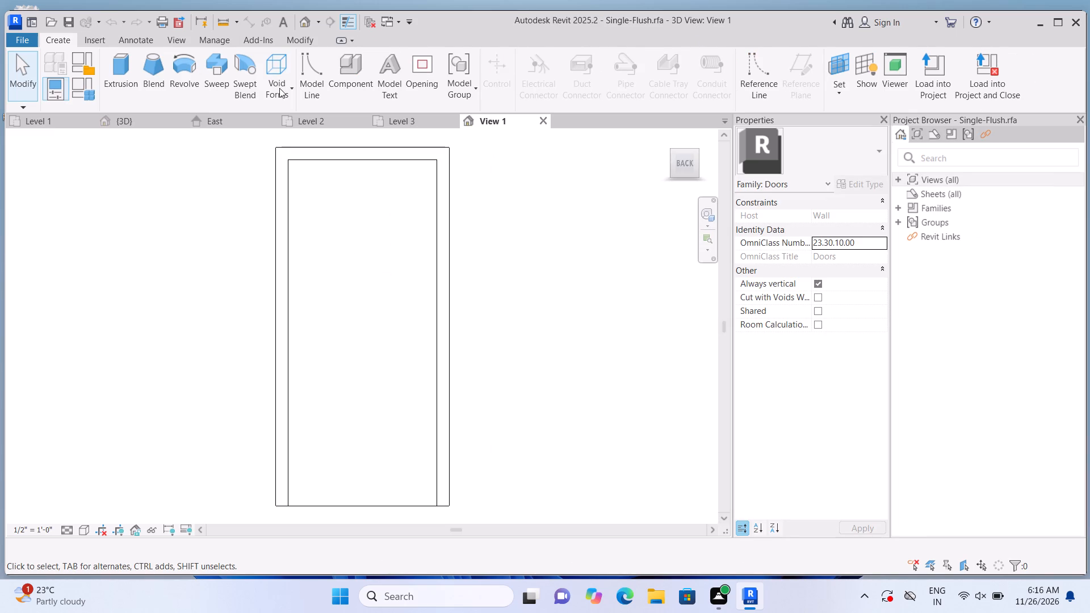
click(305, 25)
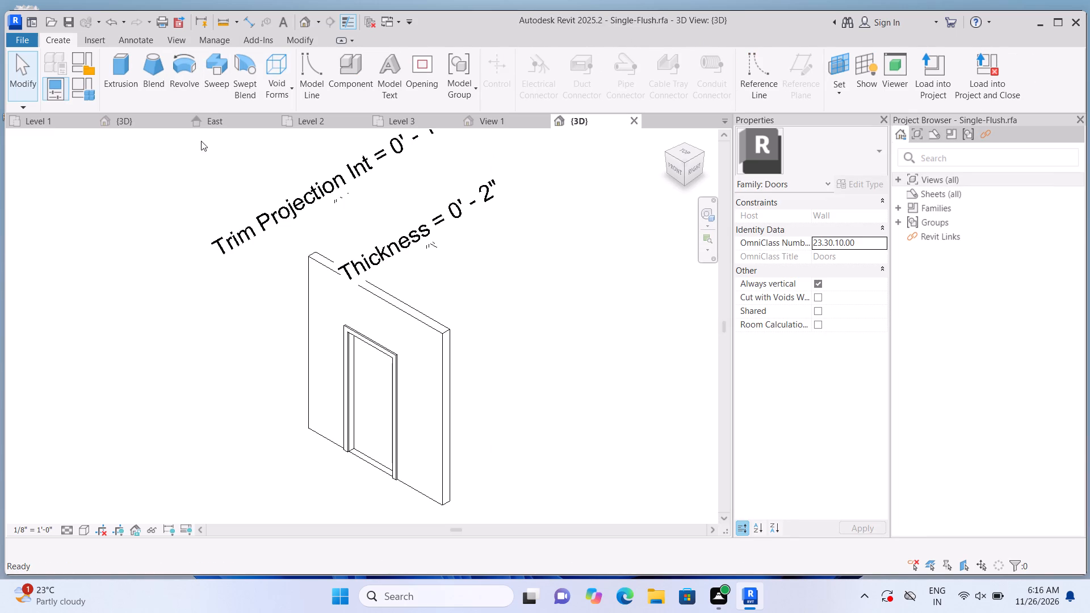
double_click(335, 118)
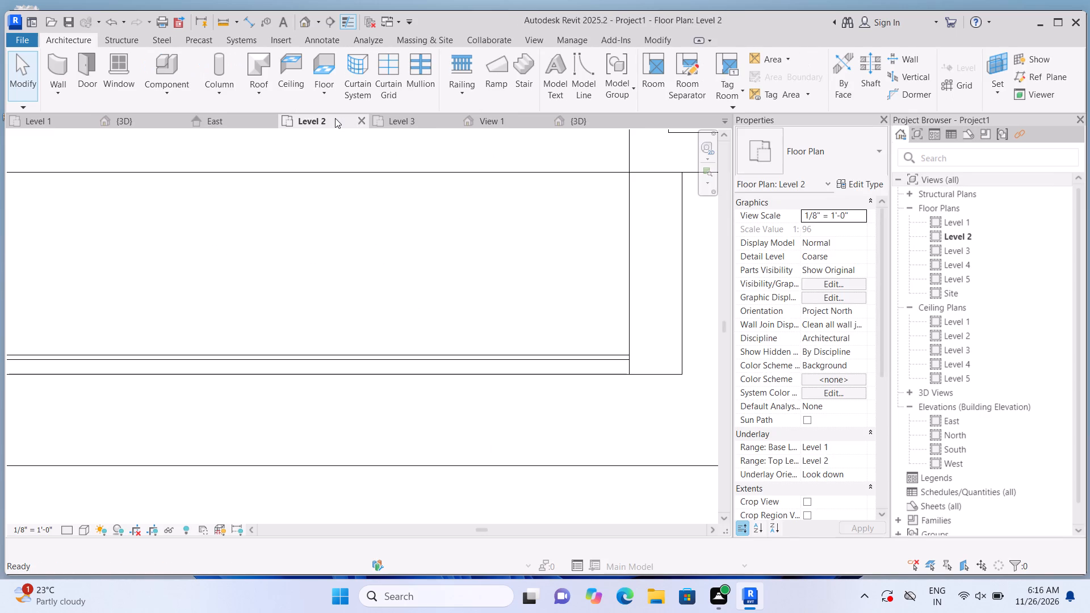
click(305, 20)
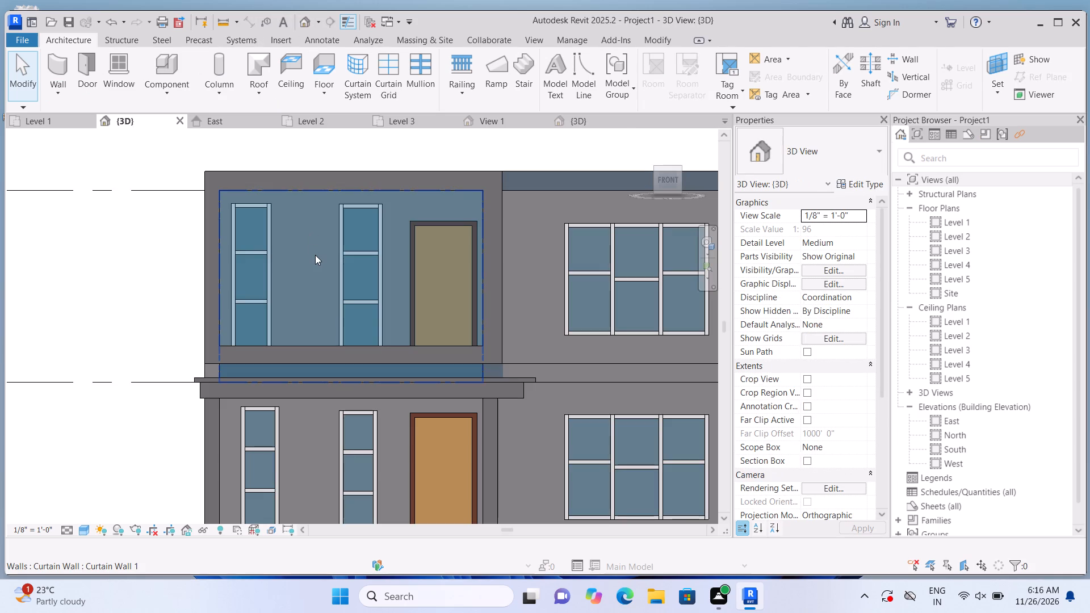
Raise the curtain wall's base to the inner bottom edge of the projecting frame, a base offset of about 1' 11".
click(316, 255)
scroll(329, 341, up, 1)
scroll(366, 374, up, 2)
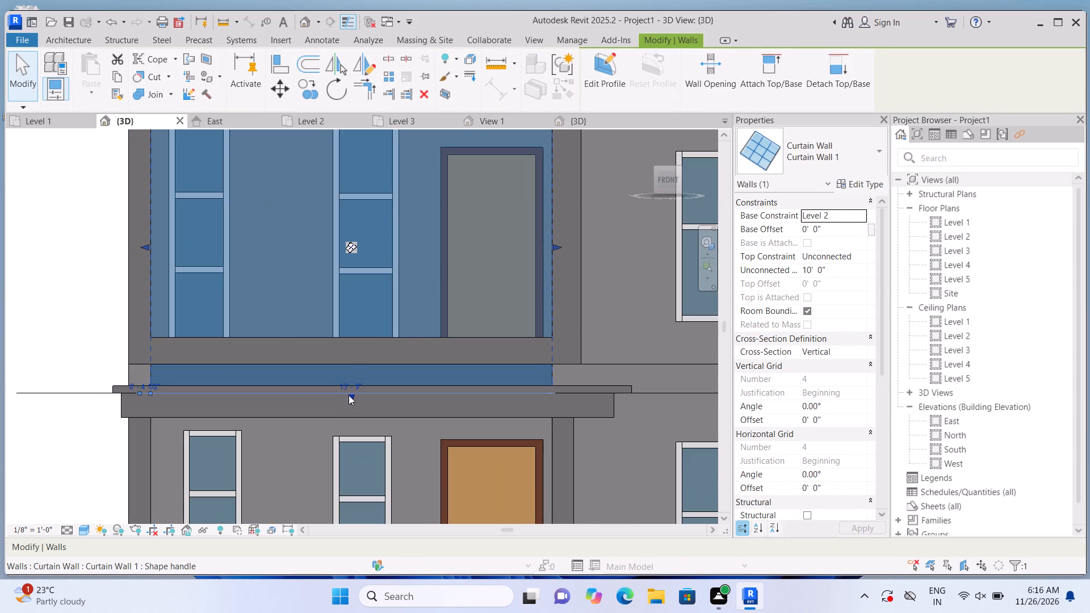
drag(349, 394, 351, 341)
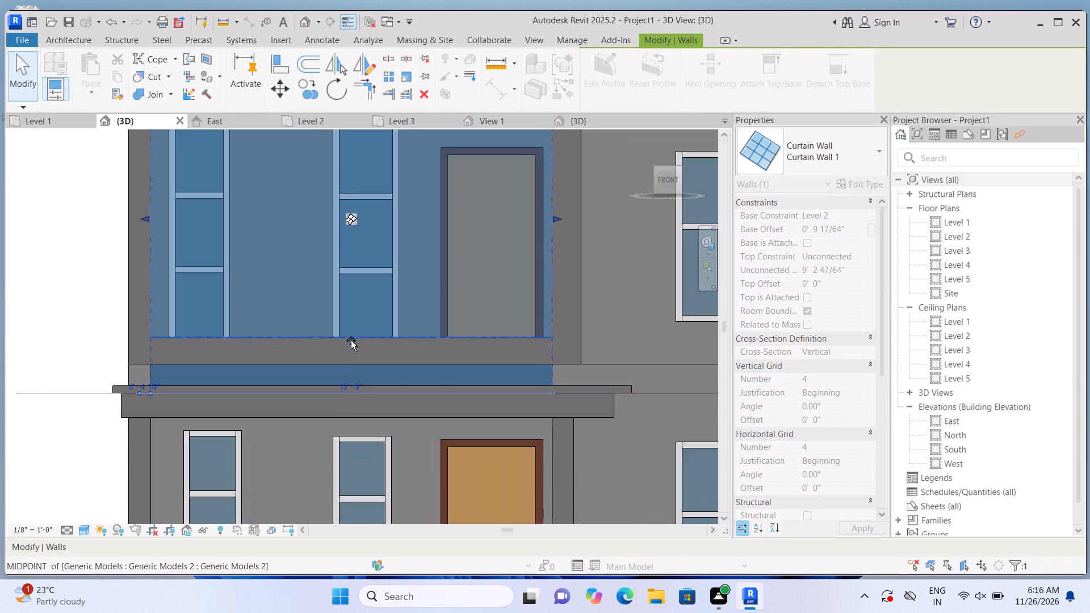
scroll(336, 362, down, 2)
middle_drag(333, 369, 324, 401)
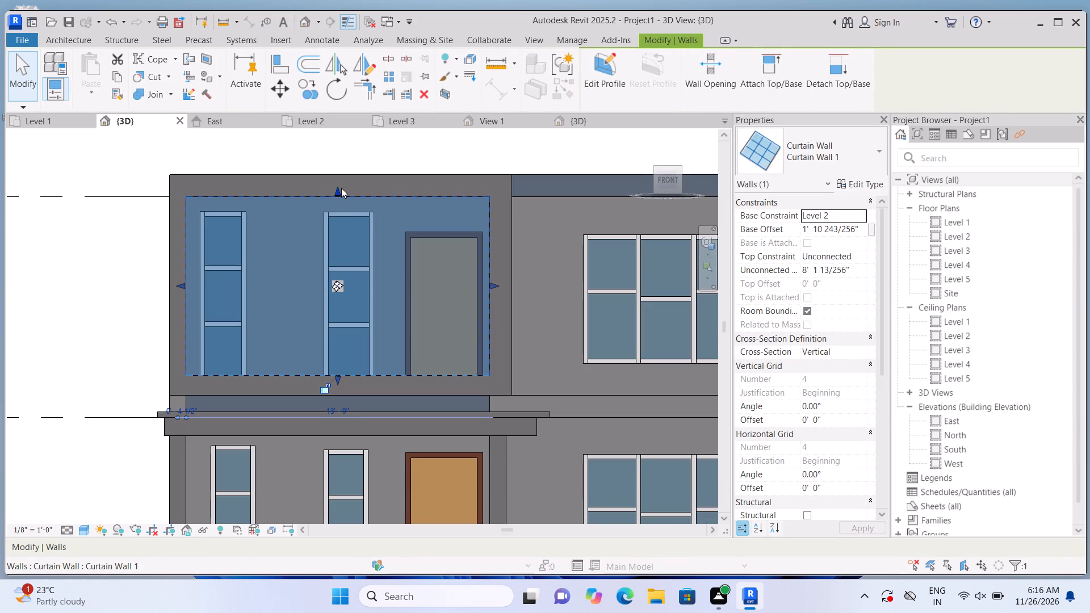
Lower the curtain wall's top to make a low glass balustrade about 2' 4 1/2" high inside the frame.
drag(337, 188, 350, 340)
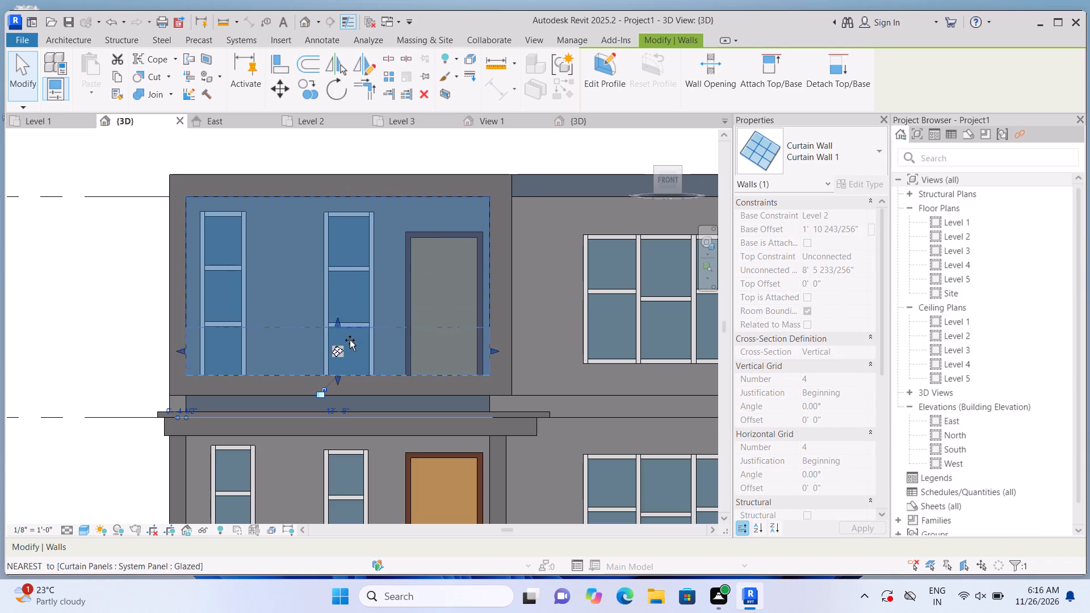
drag(350, 340, 350, 320)
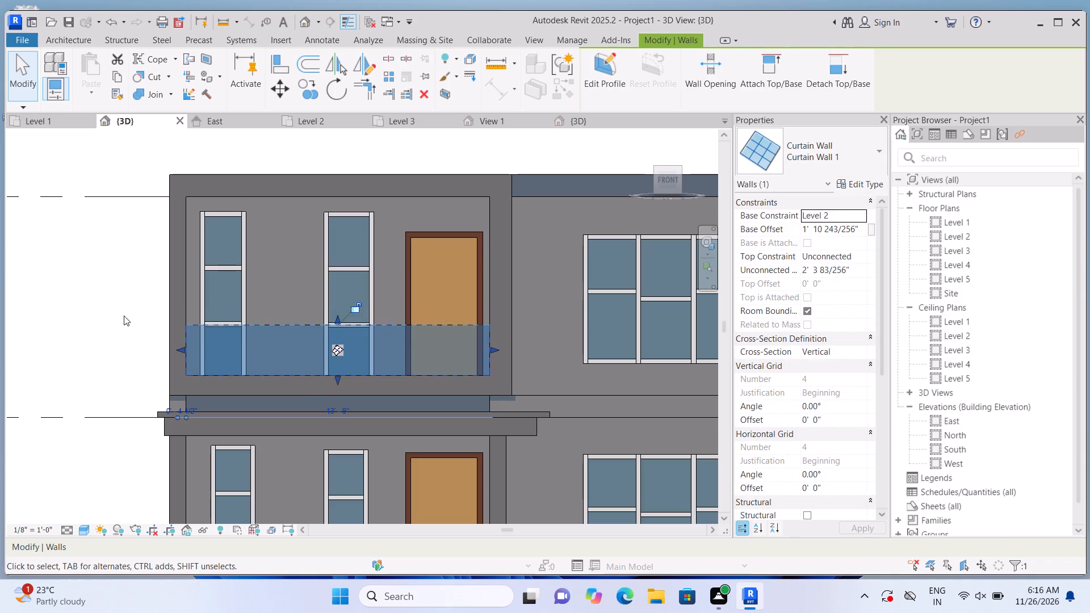
click(84, 306)
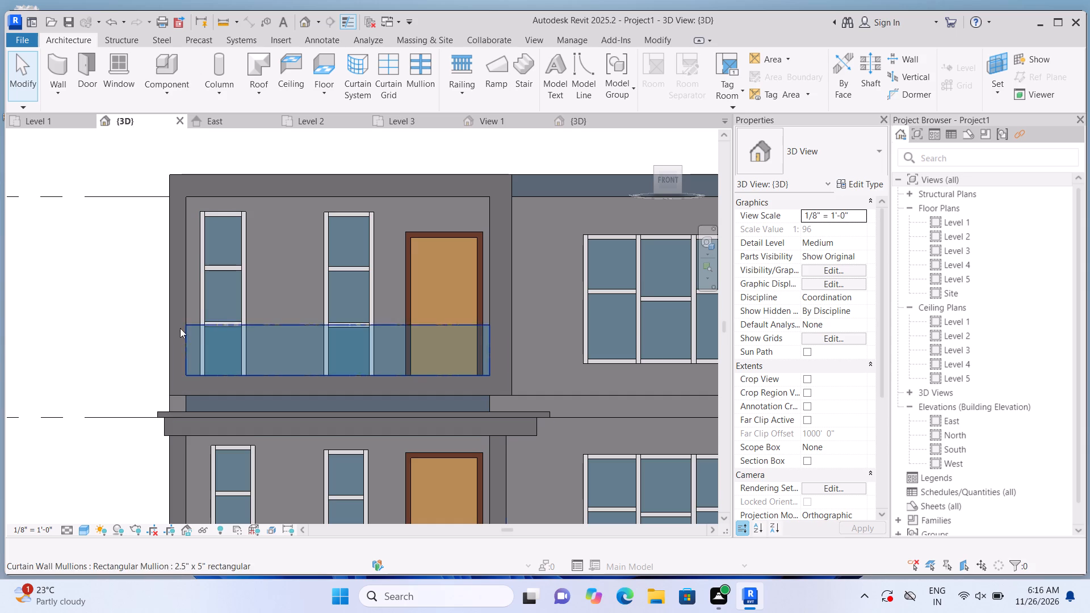
click(388, 326)
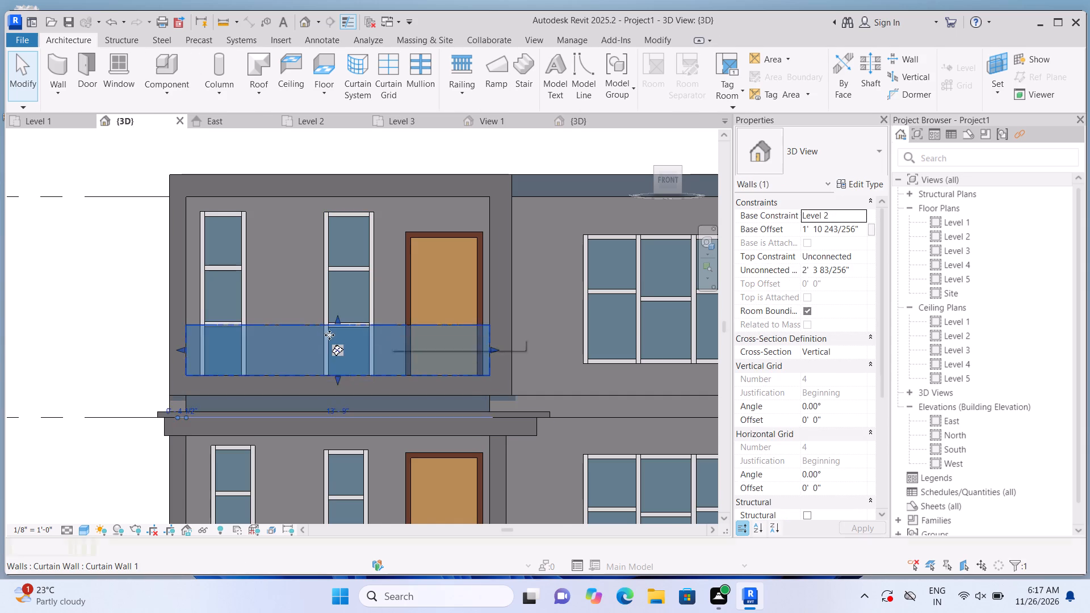
scroll(327, 330, up, 3)
click(342, 316)
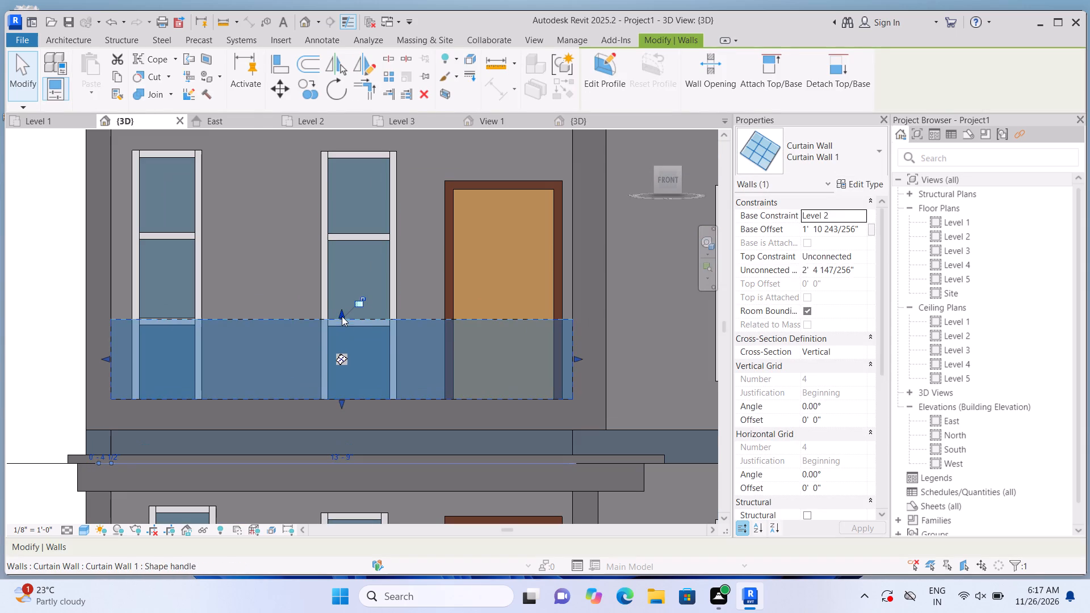
Place a 2.5" x 5" rectangular mullion along the top edge of the glass balustrade as its handrail.
click(84, 36)
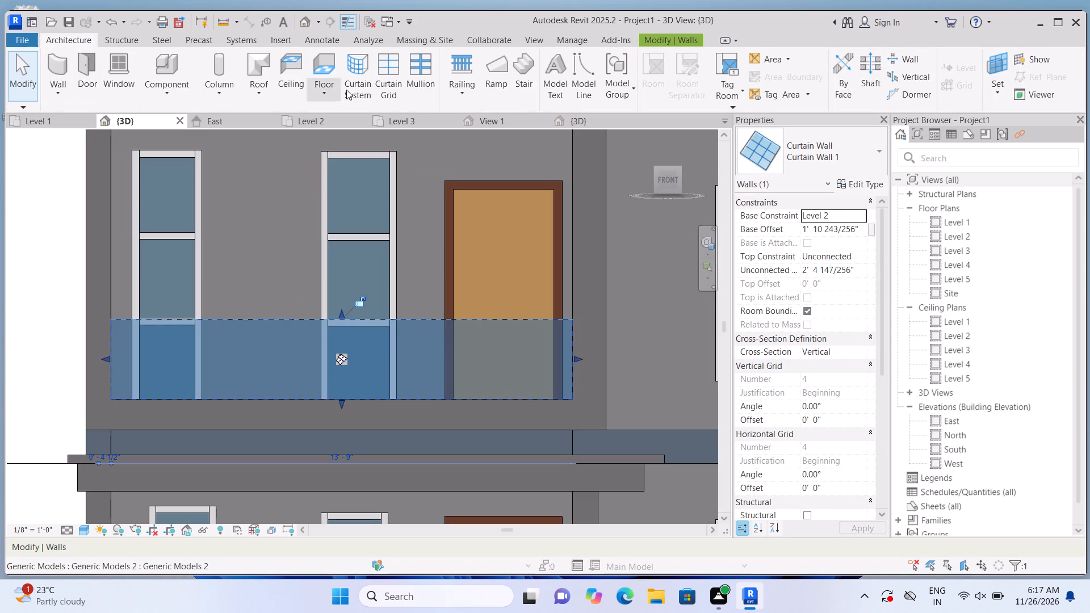
click(431, 87)
click(442, 324)
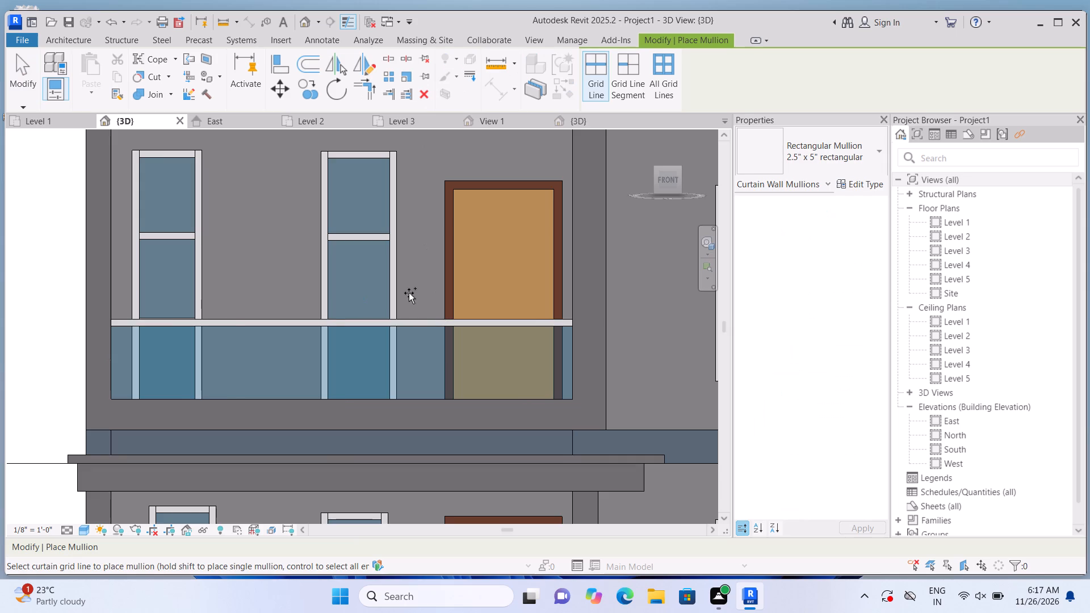
scroll(409, 293, down, 3)
scroll(265, 346, up, 1)
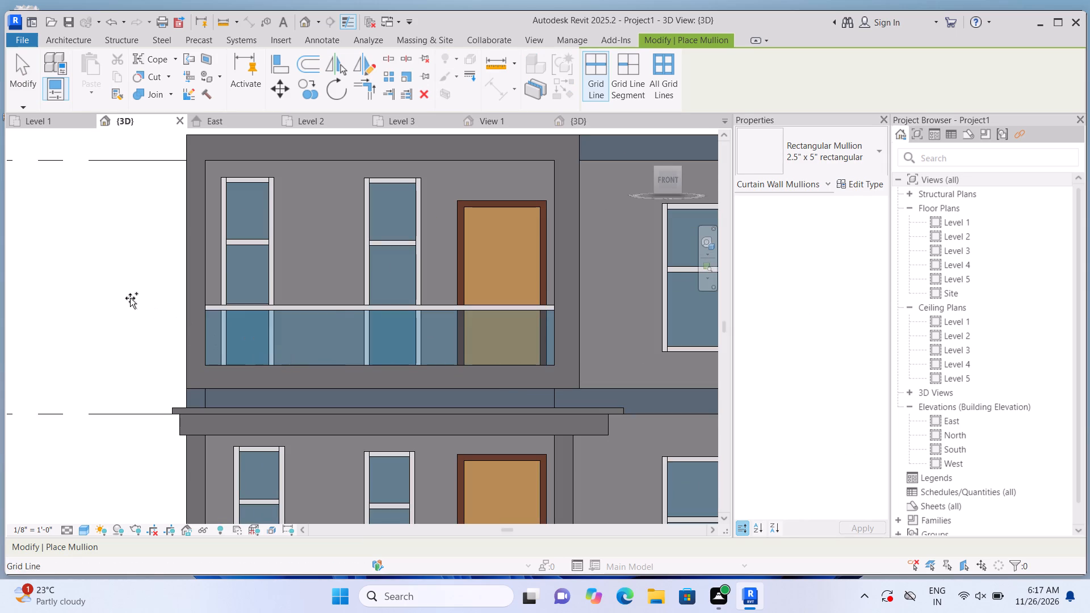
key(Escape)
Start a new in-place model in the Generic Models category with the default name.
scroll(130, 302, down, 4)
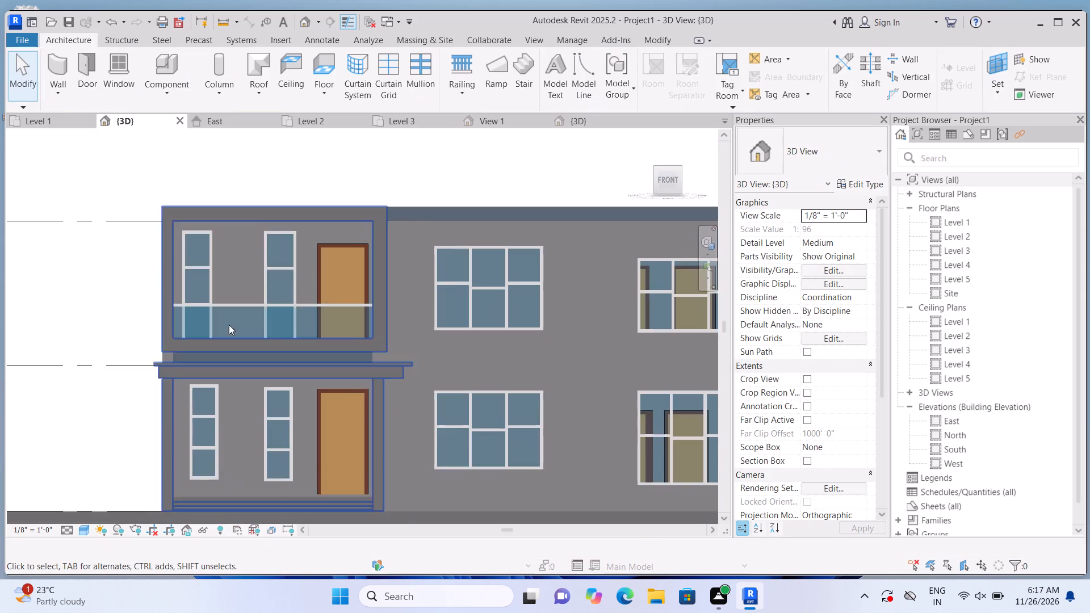
middle_drag(433, 320, 256, 314)
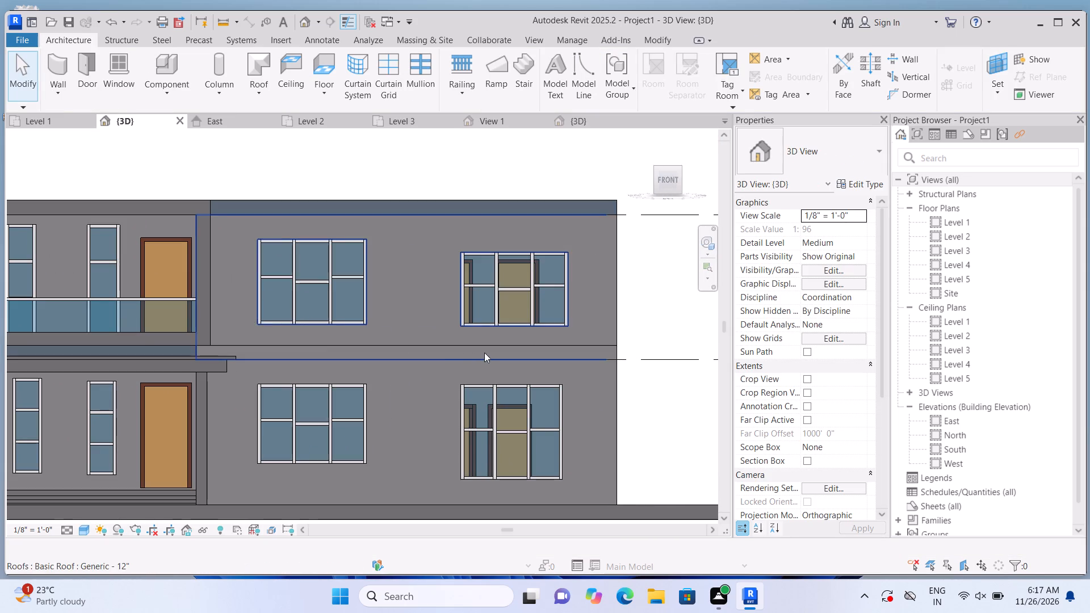
middle_drag(484, 352, 436, 326)
scroll(436, 326, up, 1)
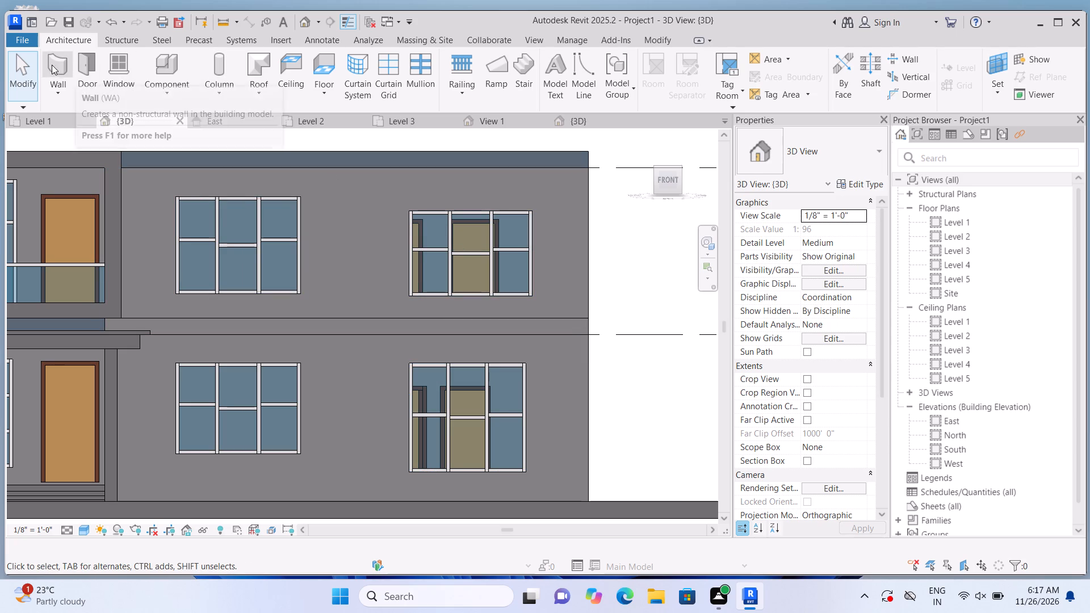
click(182, 96)
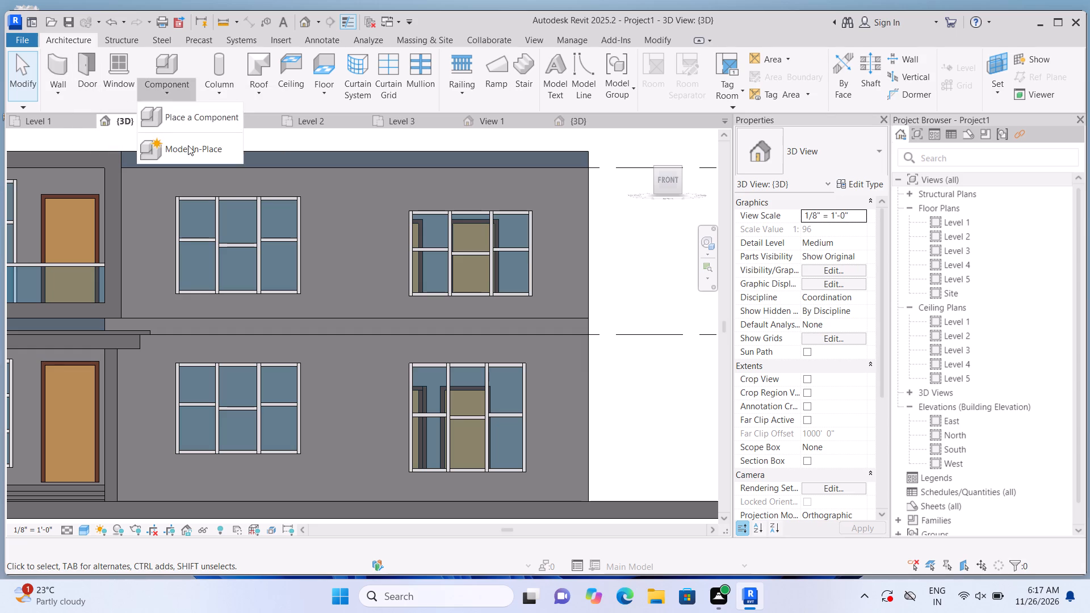
click(189, 145)
scroll(582, 205, down, 5)
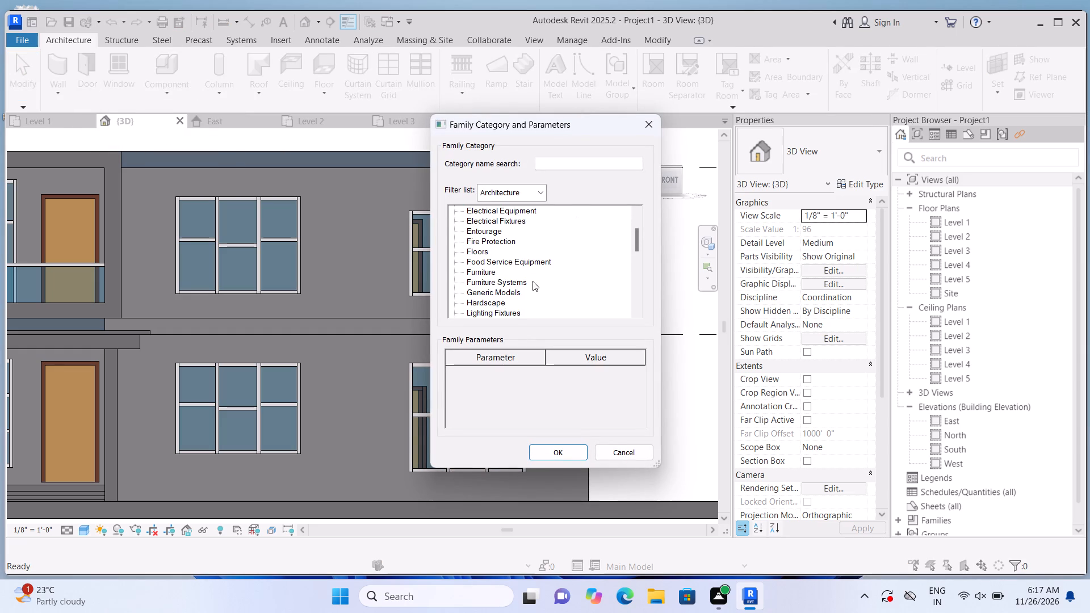
click(511, 292)
click(556, 450)
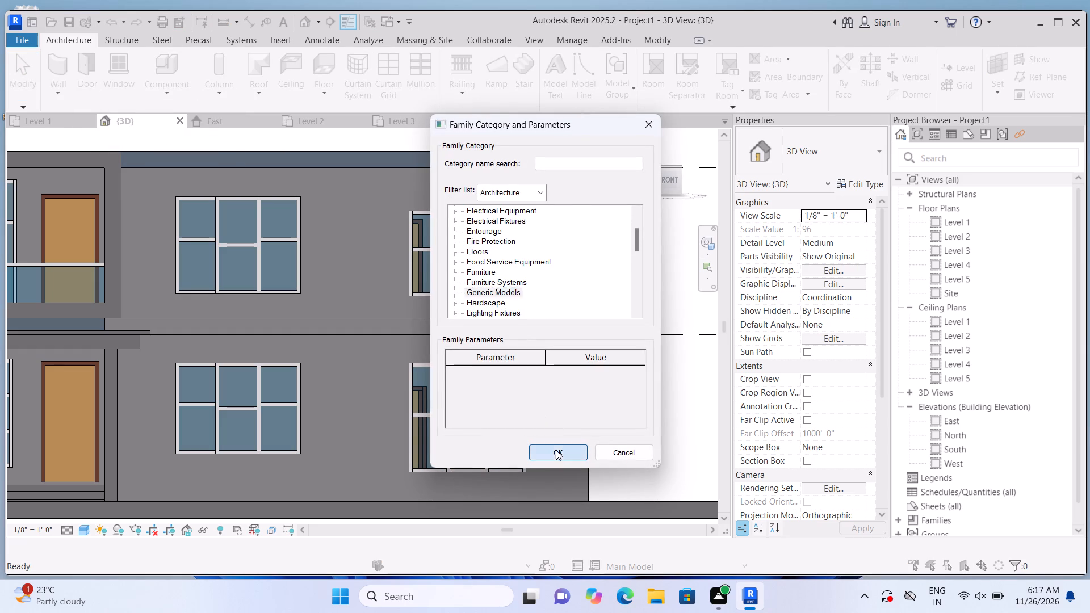
click(568, 319)
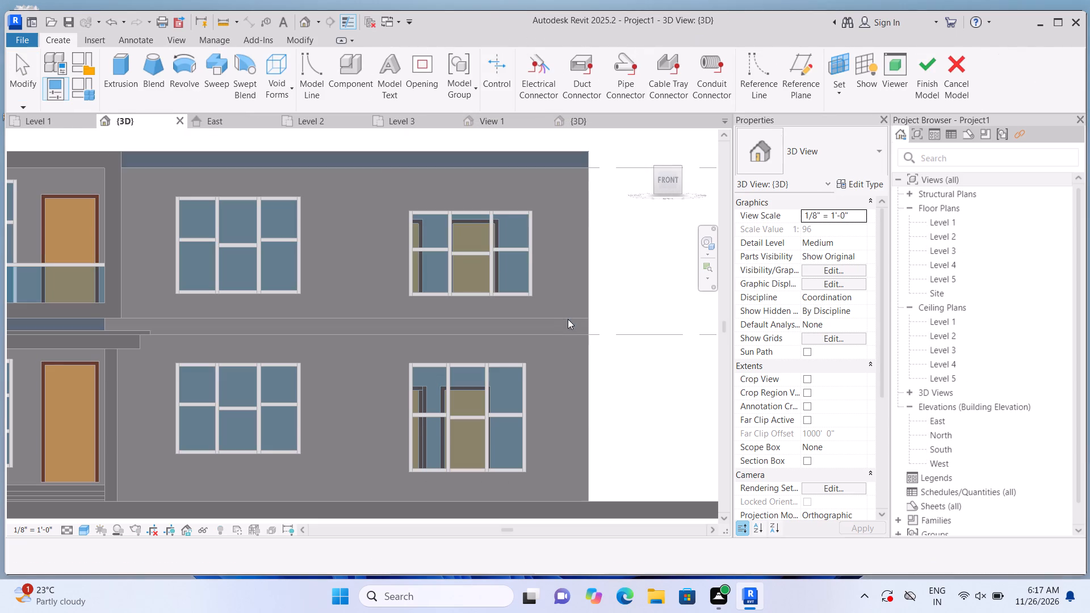
On the front wall face, sketch an extrusion rectangle about 15' 3 1/2" by 10' around the Level 2 window farthest from the balcony.
click(129, 78)
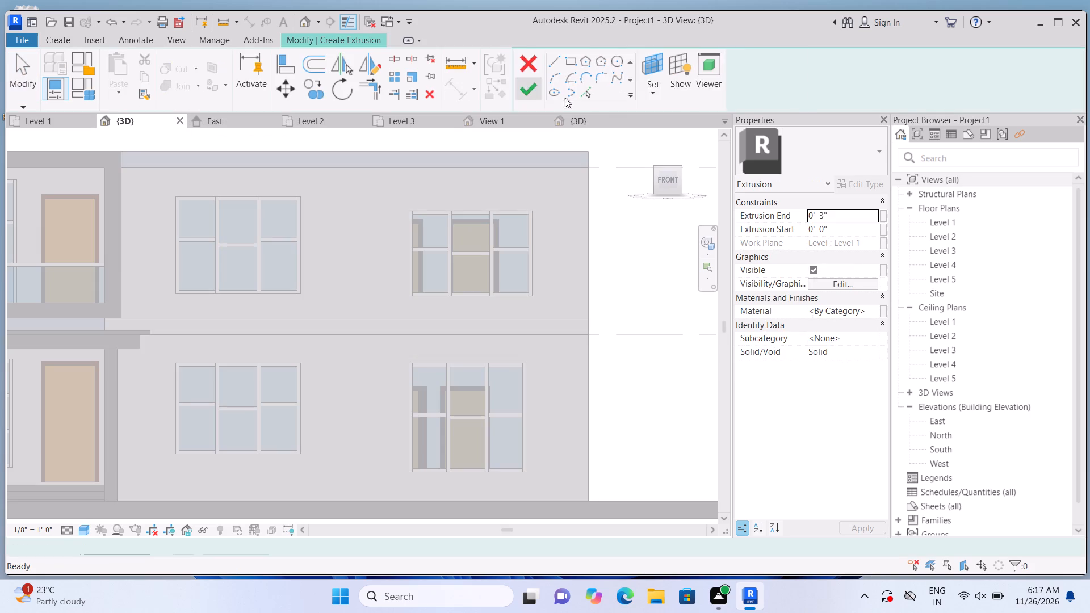
click(742, 94)
click(757, 142)
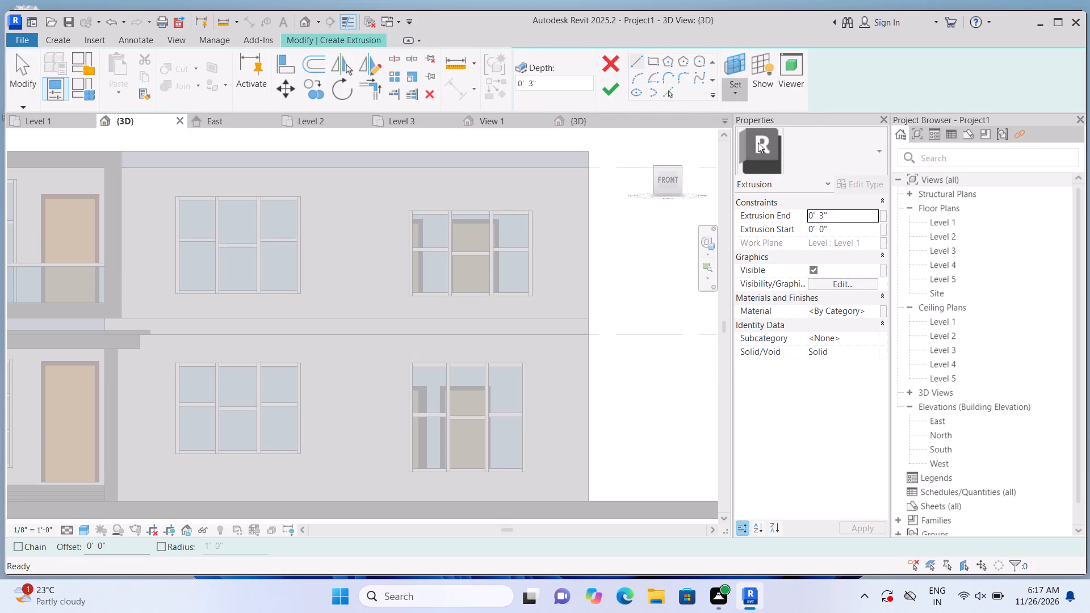
click(563, 201)
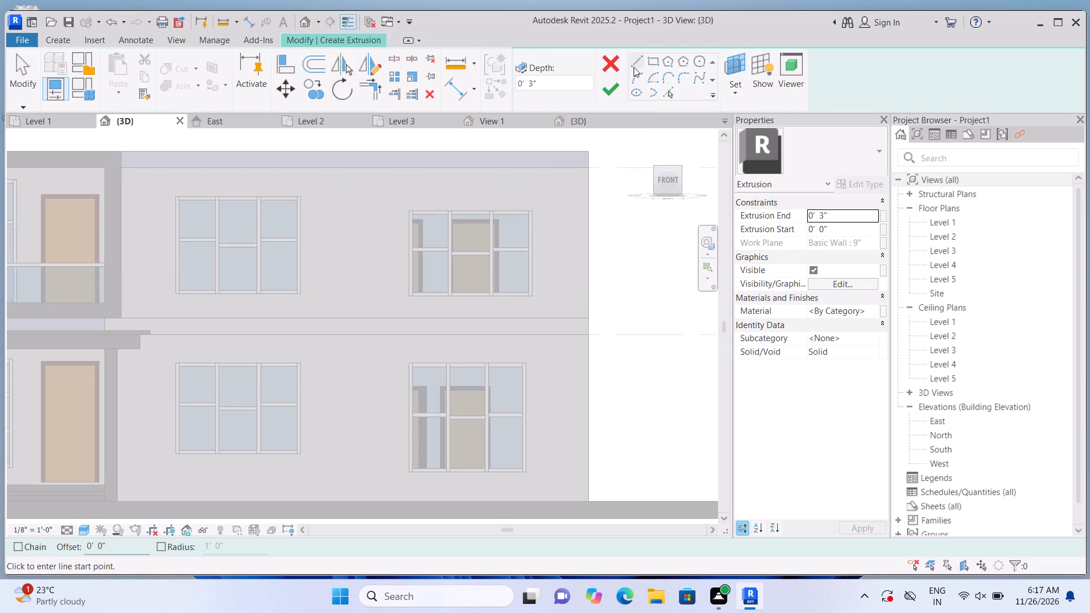
click(652, 61)
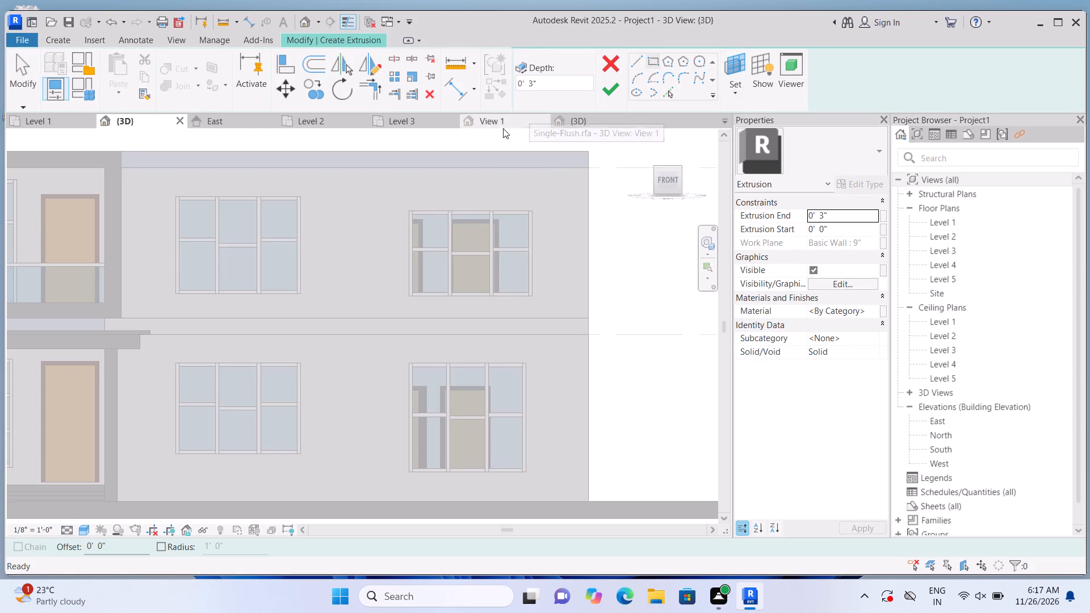
click(333, 169)
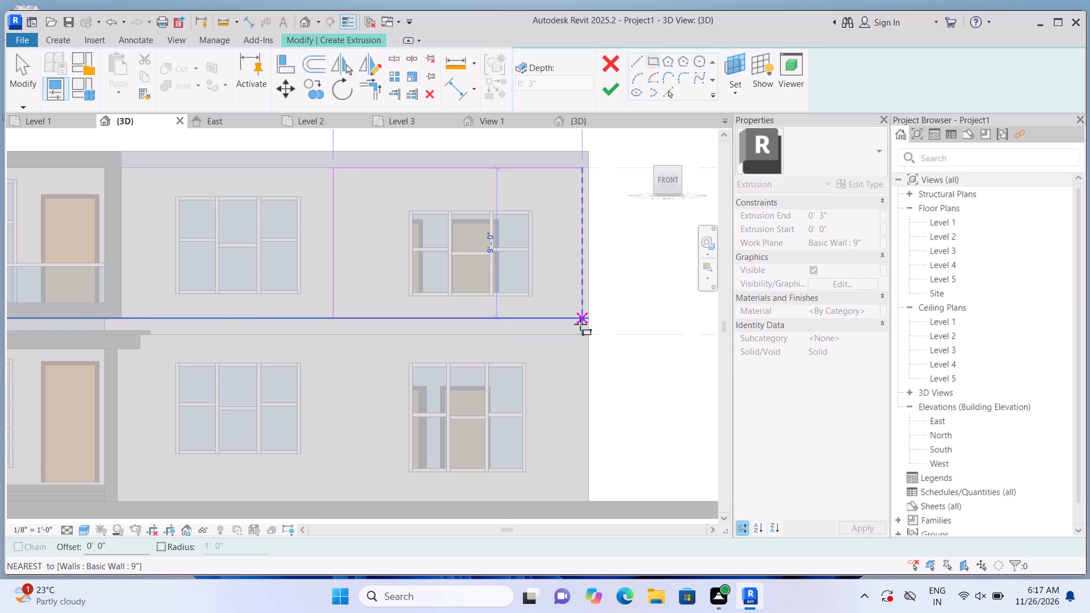
scroll(580, 324, up, 1)
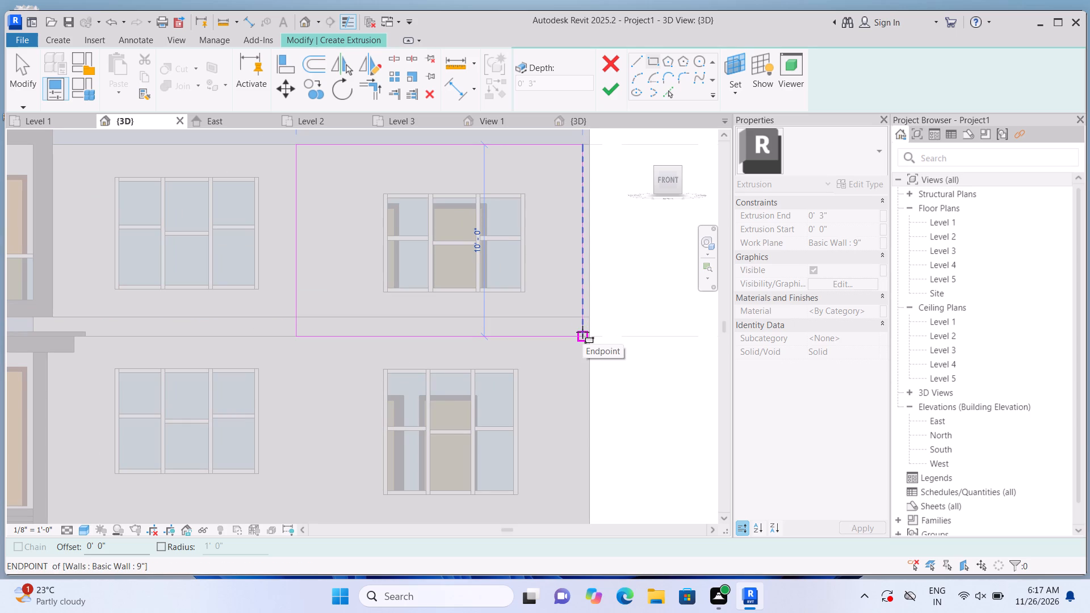
click(588, 332)
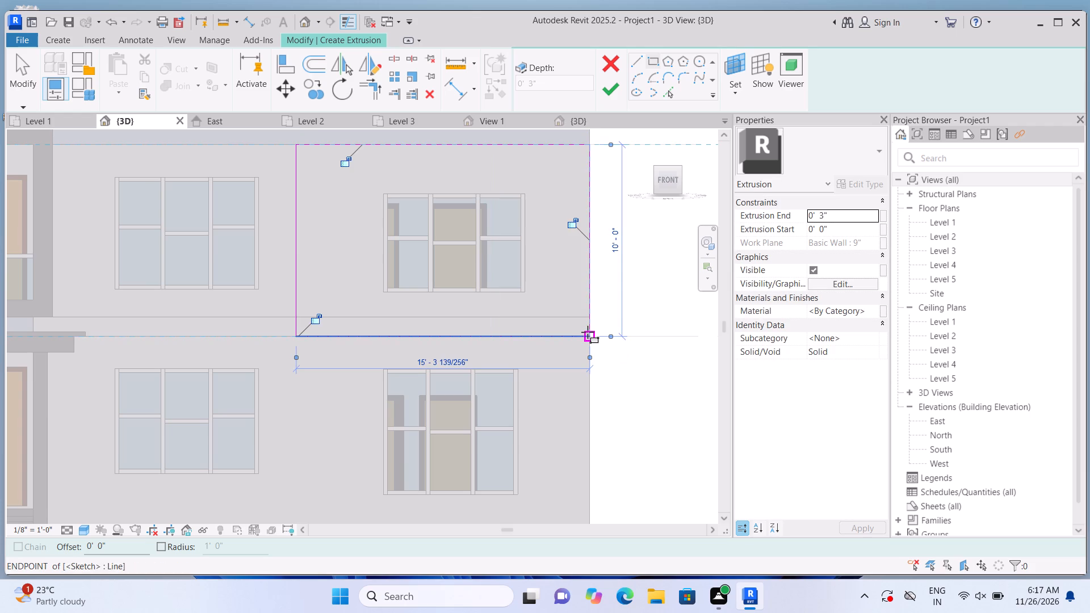
Set the extrusion end to 2' 0" and finish the rectangular block.
click(861, 215)
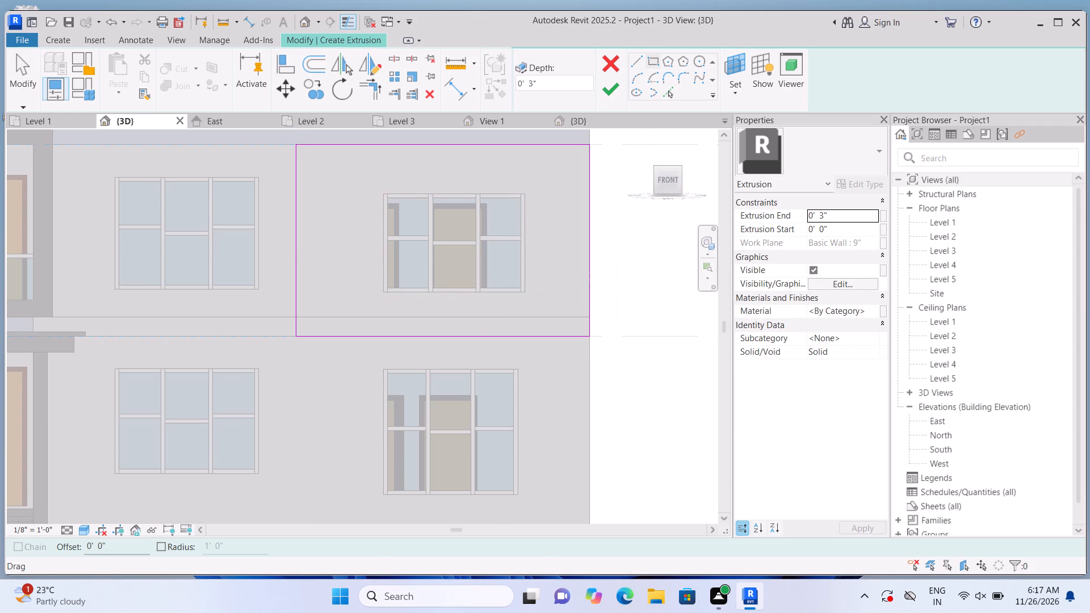
key(BackSpace)
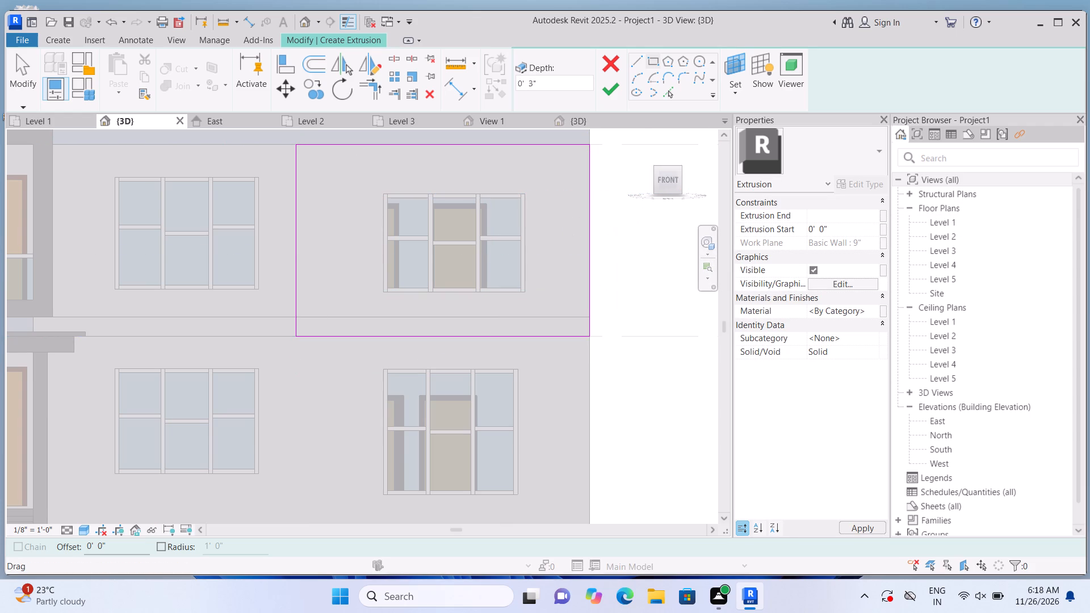
text(2')
key(Return)
middle_drag(590, 249, 587, 343)
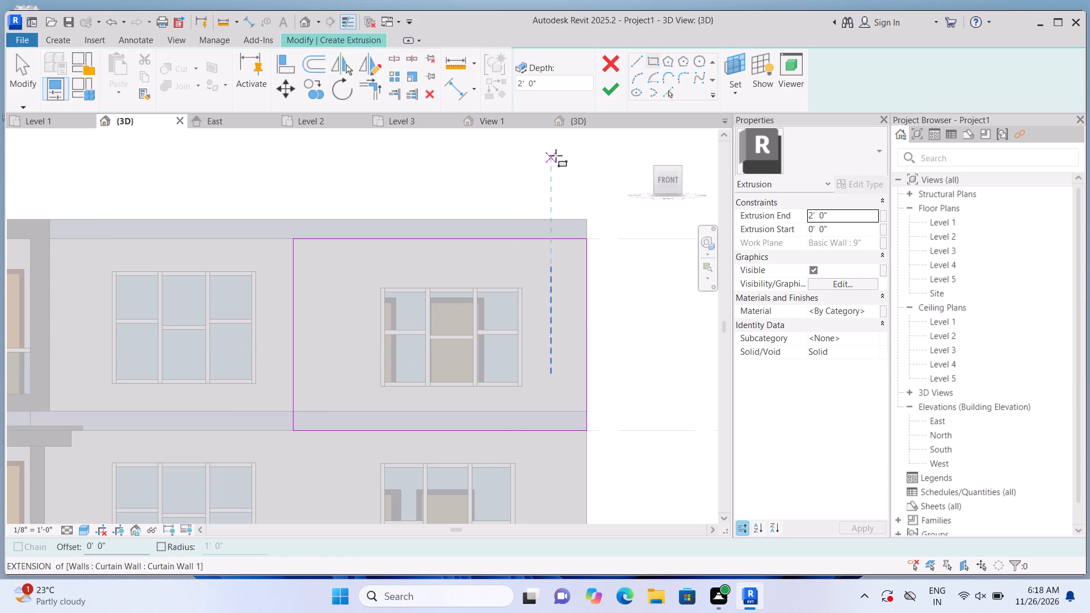
click(614, 91)
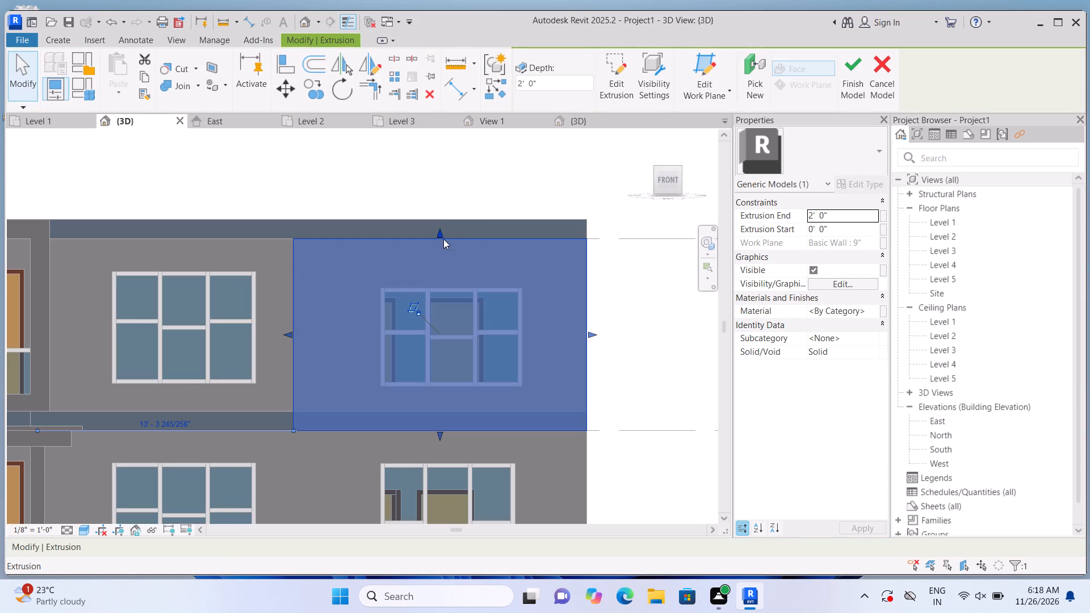
Stretch the block's top face up to the top edge of the flat roof and check it in 3D.
drag(441, 233, 441, 221)
scroll(459, 205, up, 2)
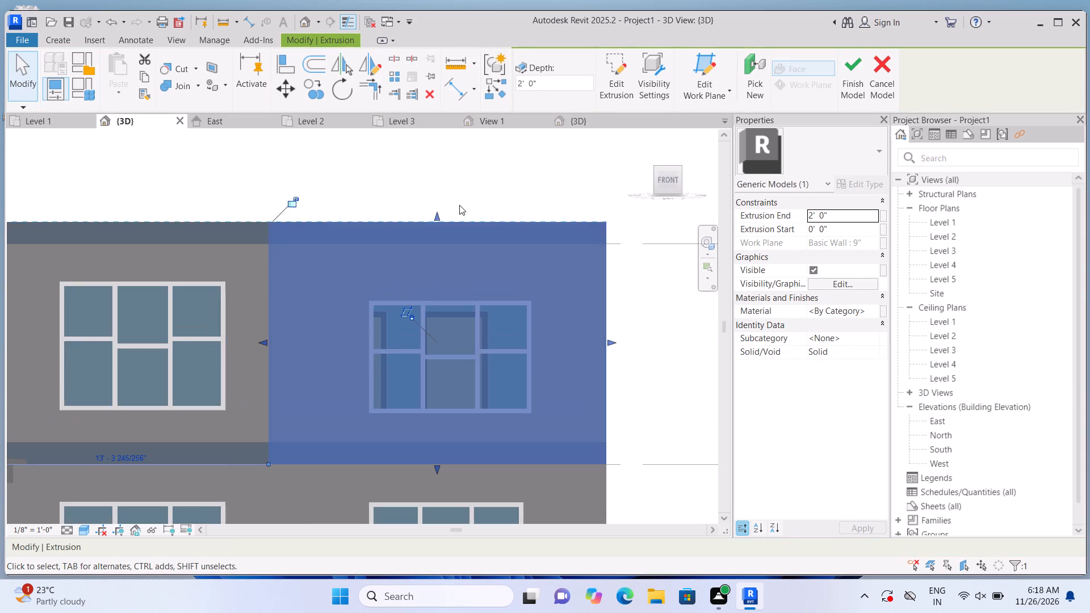
click(459, 205)
scroll(459, 205, down, 2)
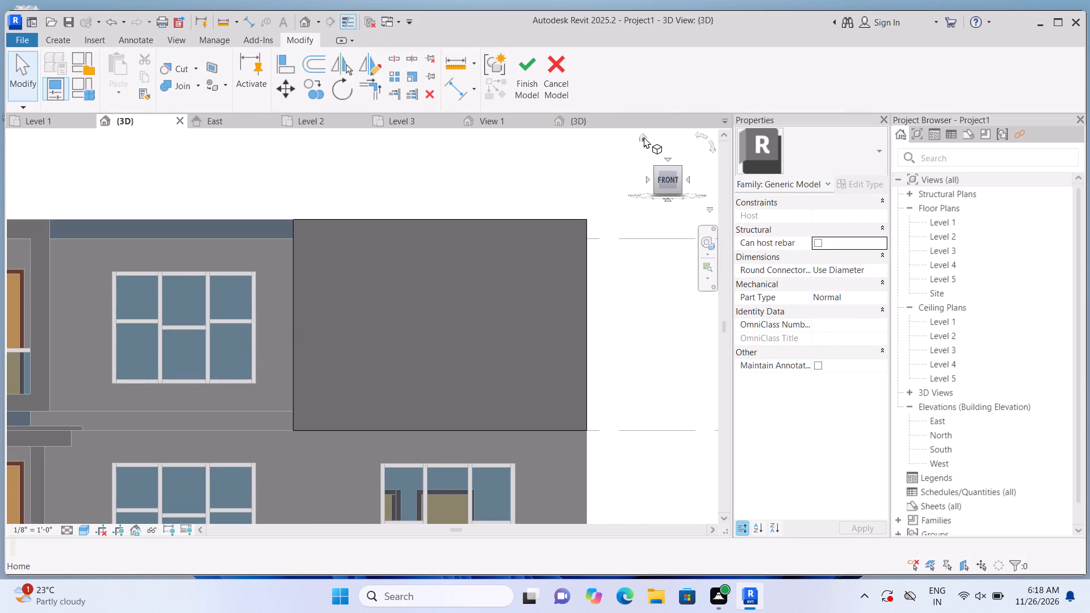
click(644, 137)
scroll(220, 381, up, 2)
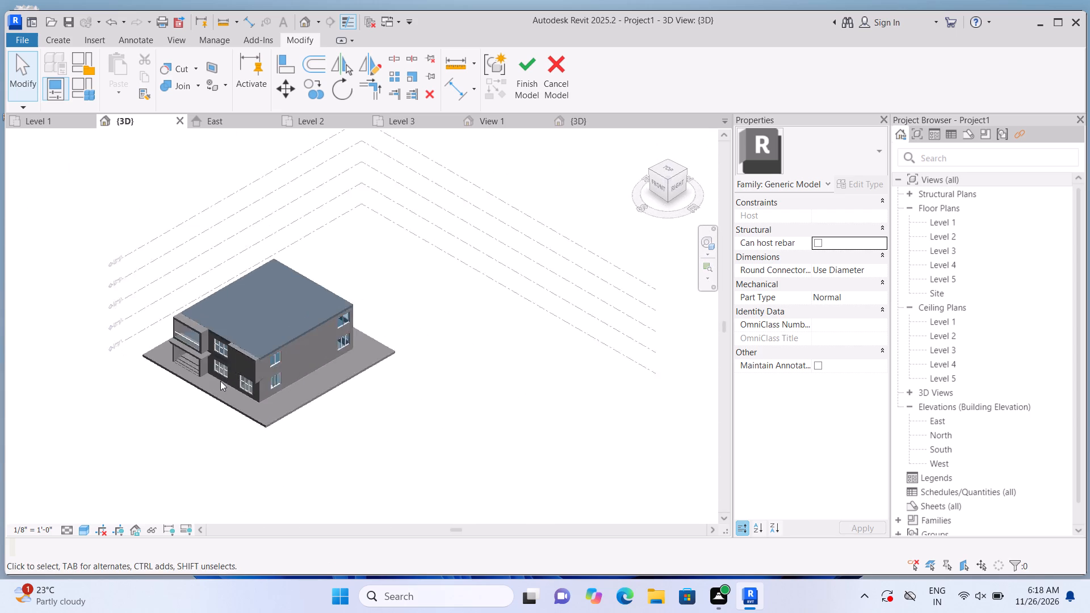
scroll(220, 381, up, 10)
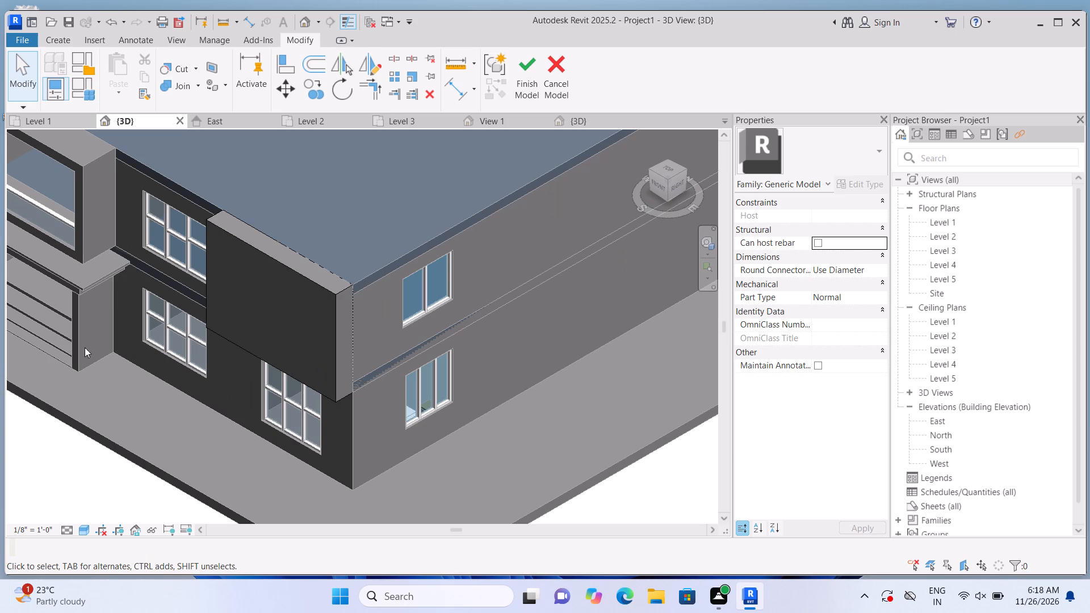
click(656, 187)
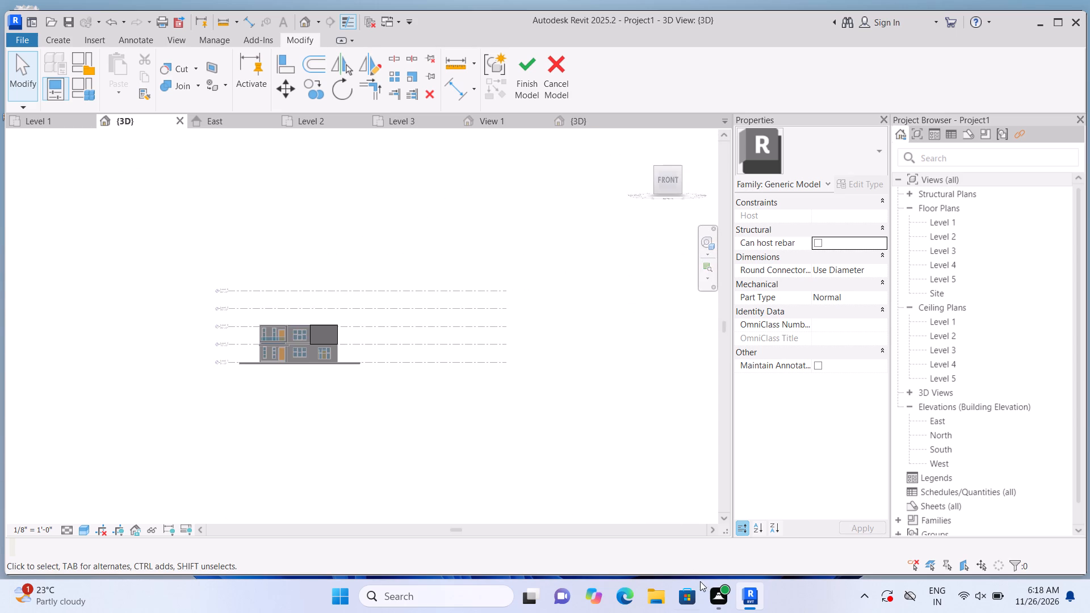
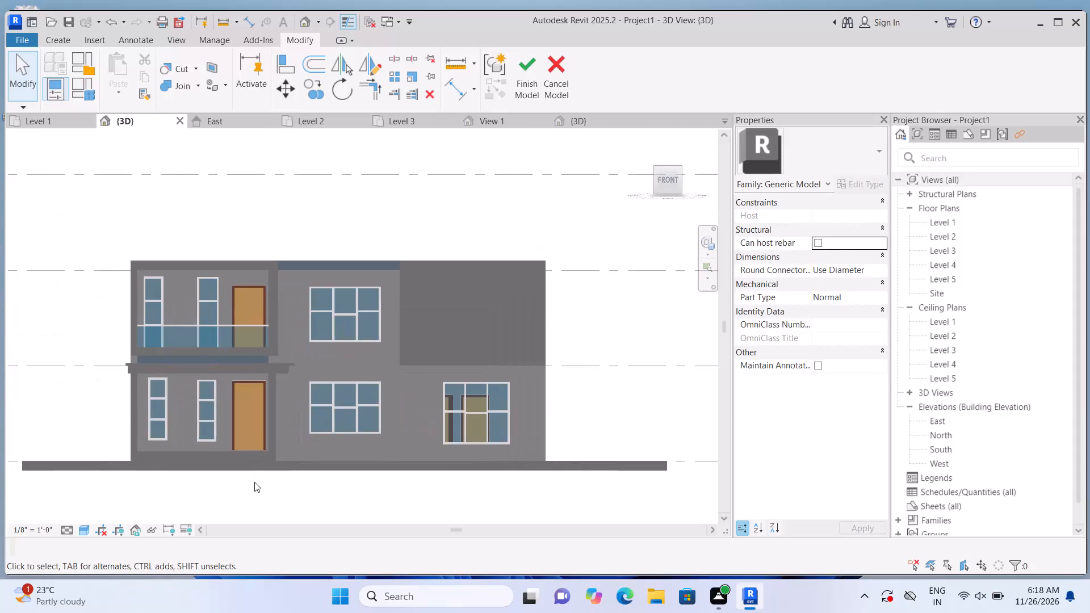
Cut a 2' 0" deep rectangular void extrusion about 9' 6" by 7' 6" into the block's front face around the hidden window.
click(62, 472)
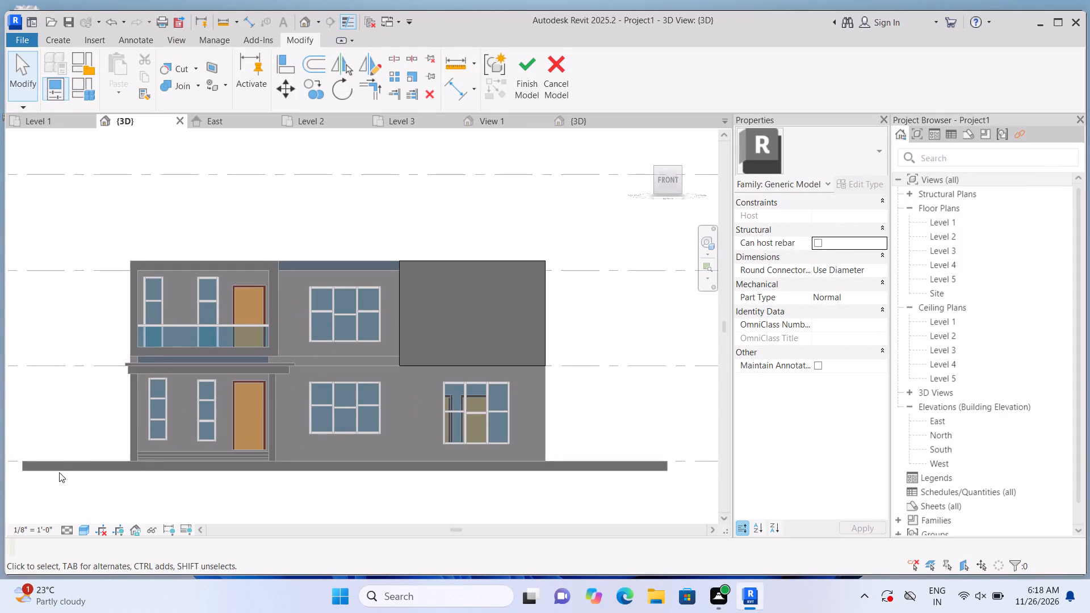
scroll(216, 391, down, 2)
scroll(66, 450, up, 2)
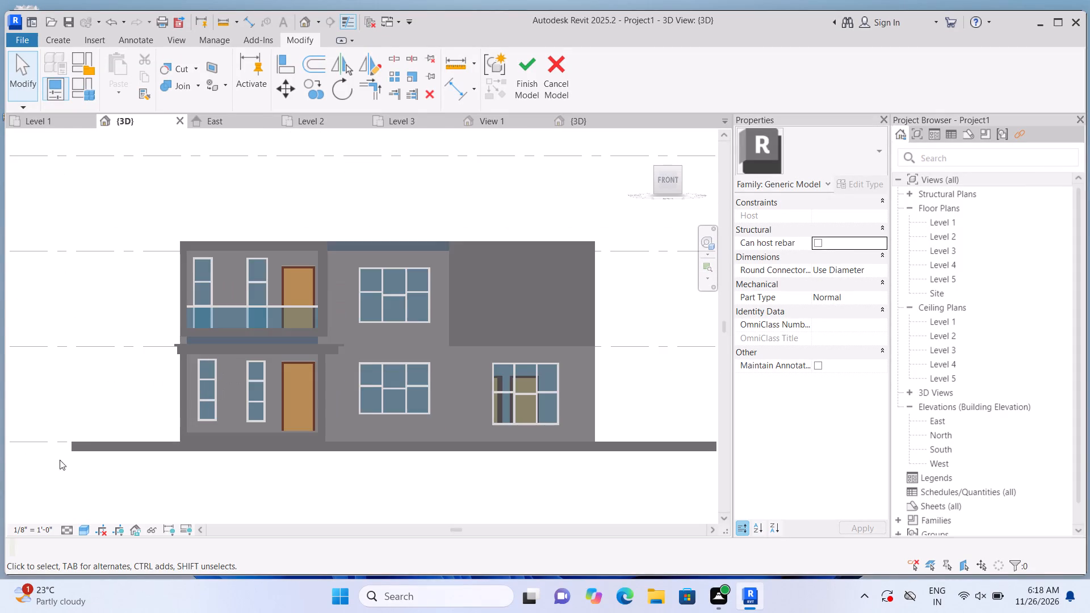
click(87, 439)
scroll(540, 277, up, 2)
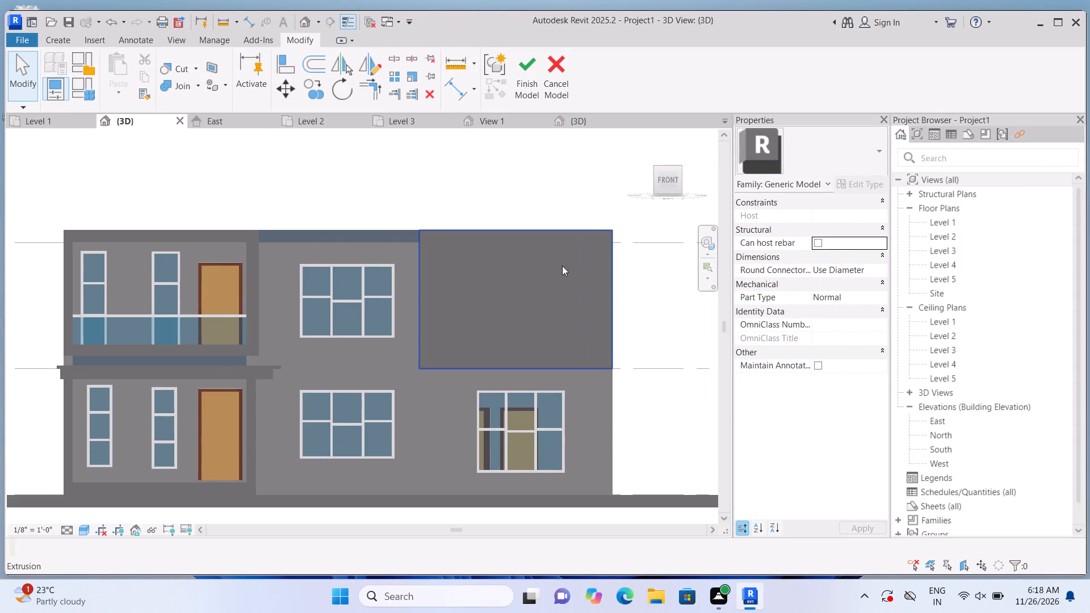
middle_drag(559, 266, 481, 266)
click(59, 44)
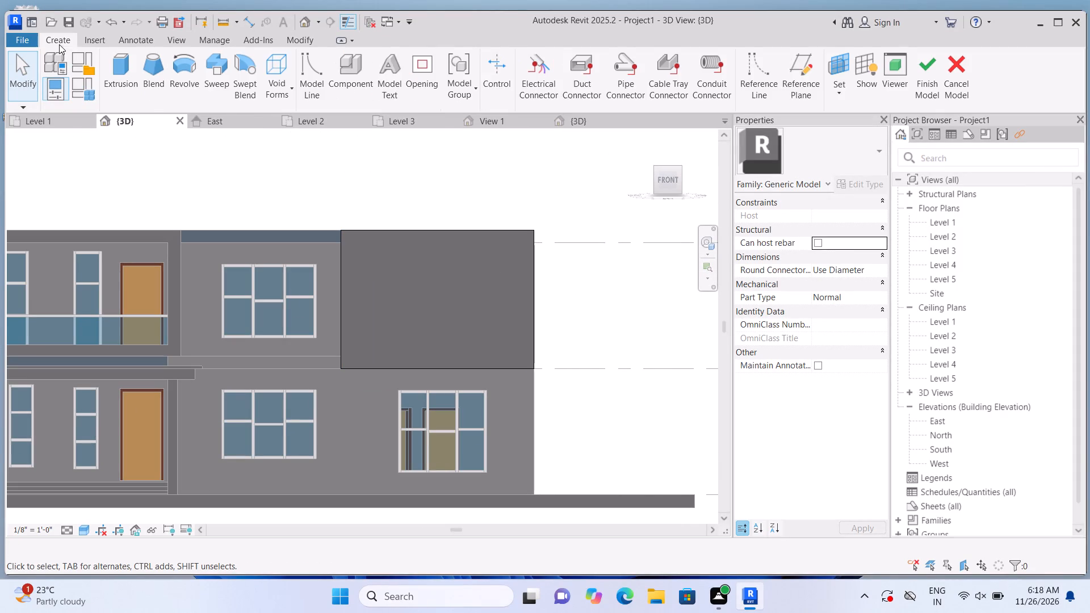
click(291, 86)
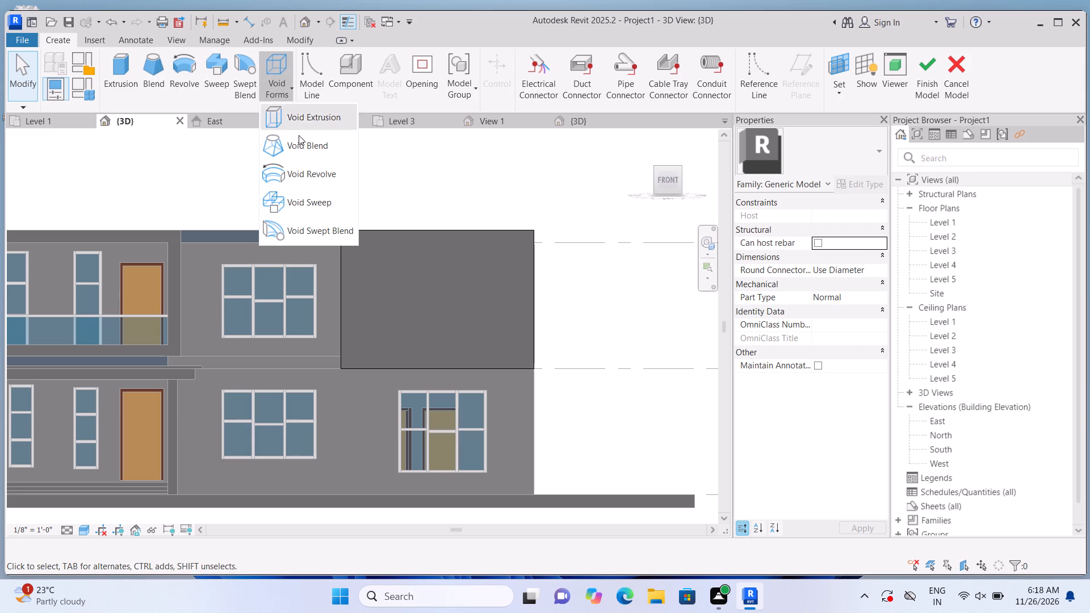
click(298, 118)
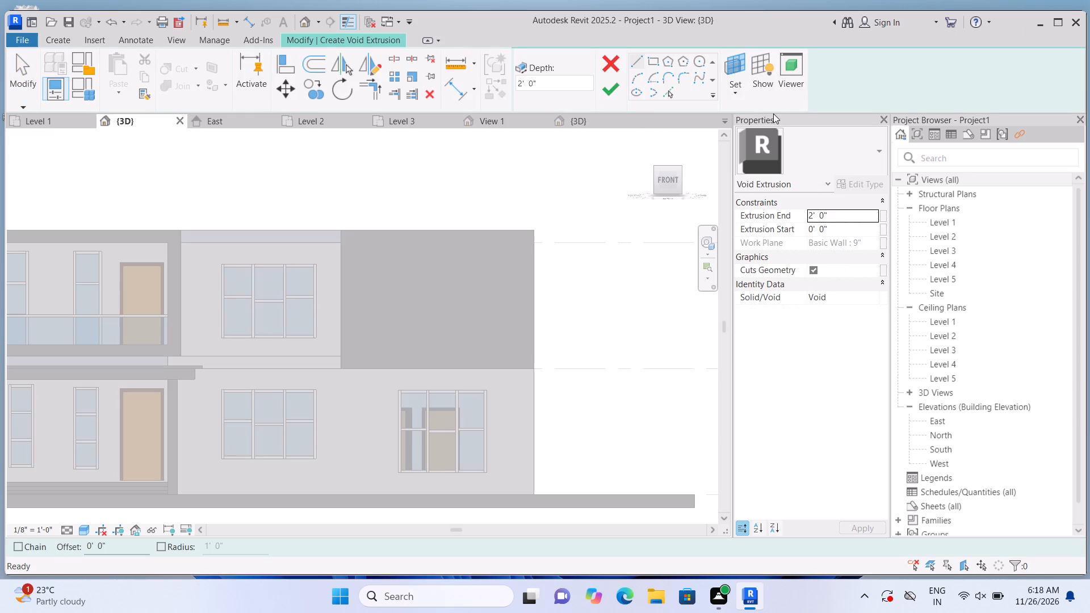
click(742, 96)
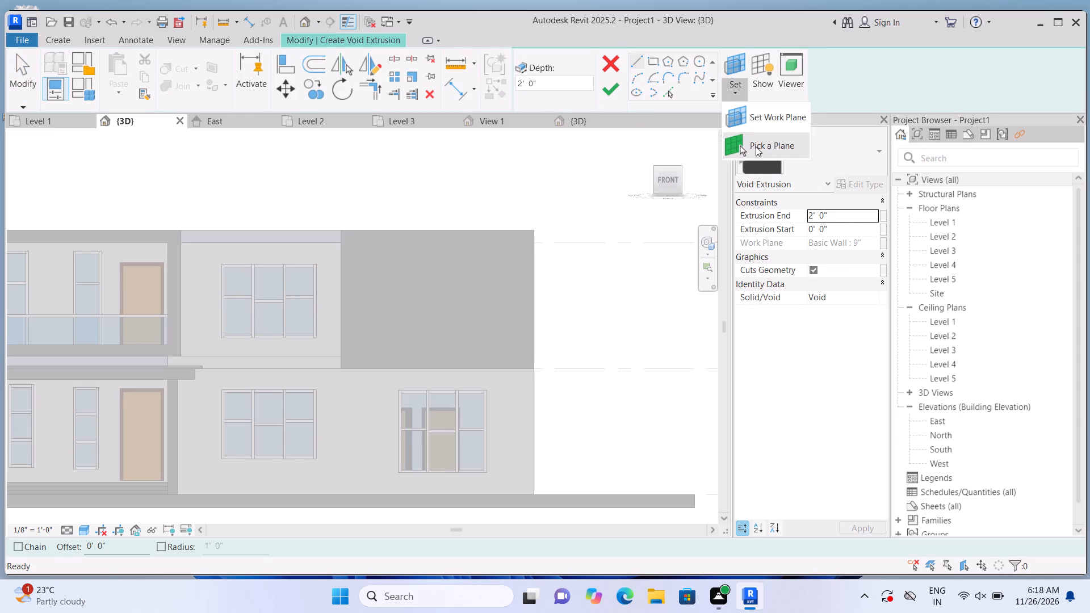
click(756, 146)
click(501, 277)
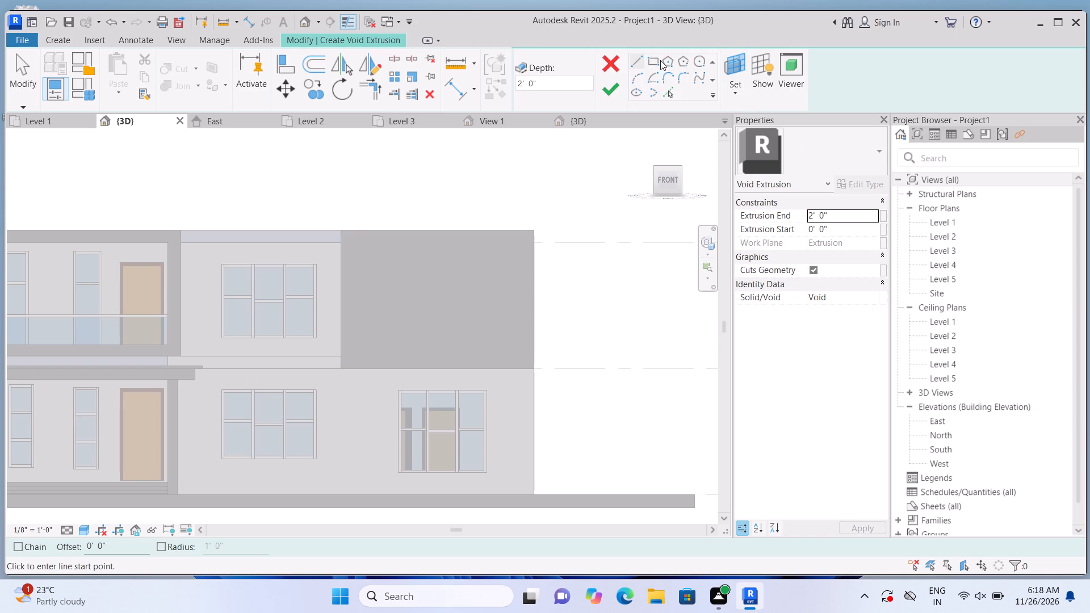
click(658, 61)
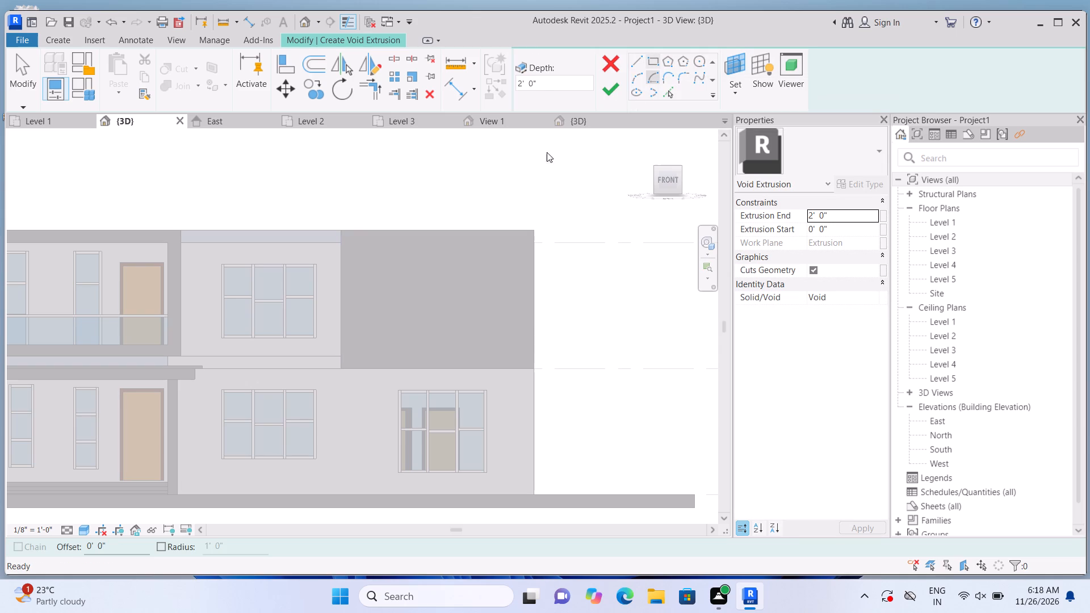
click(377, 257)
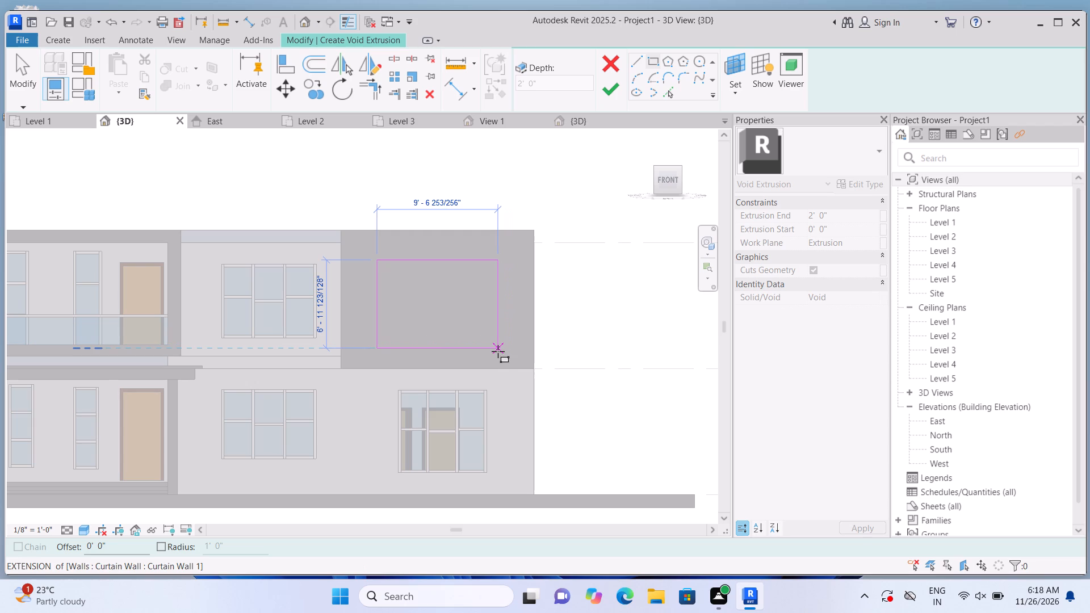
click(498, 356)
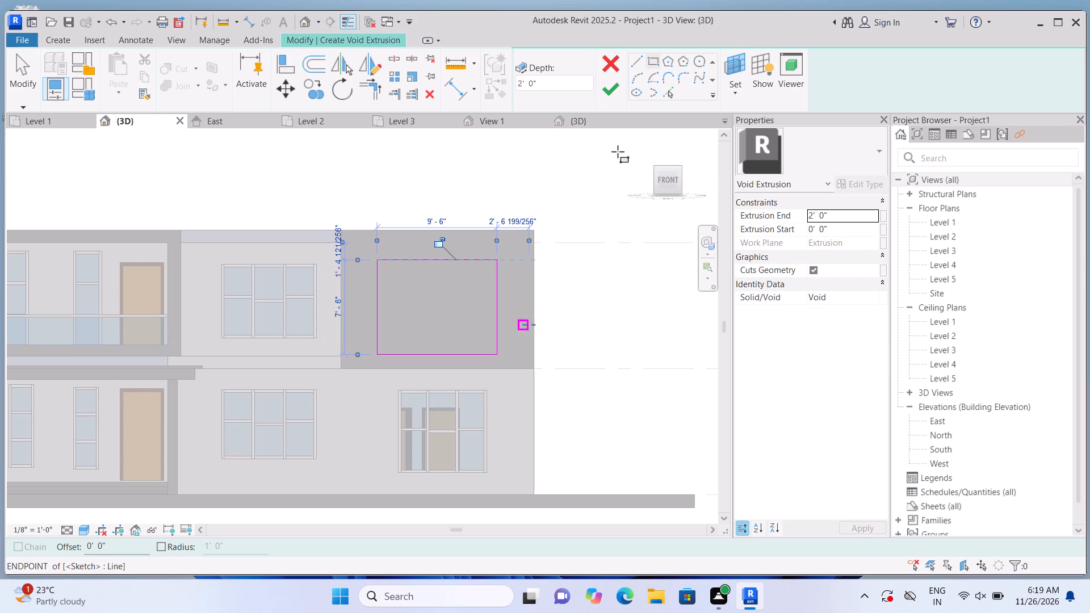
click(611, 93)
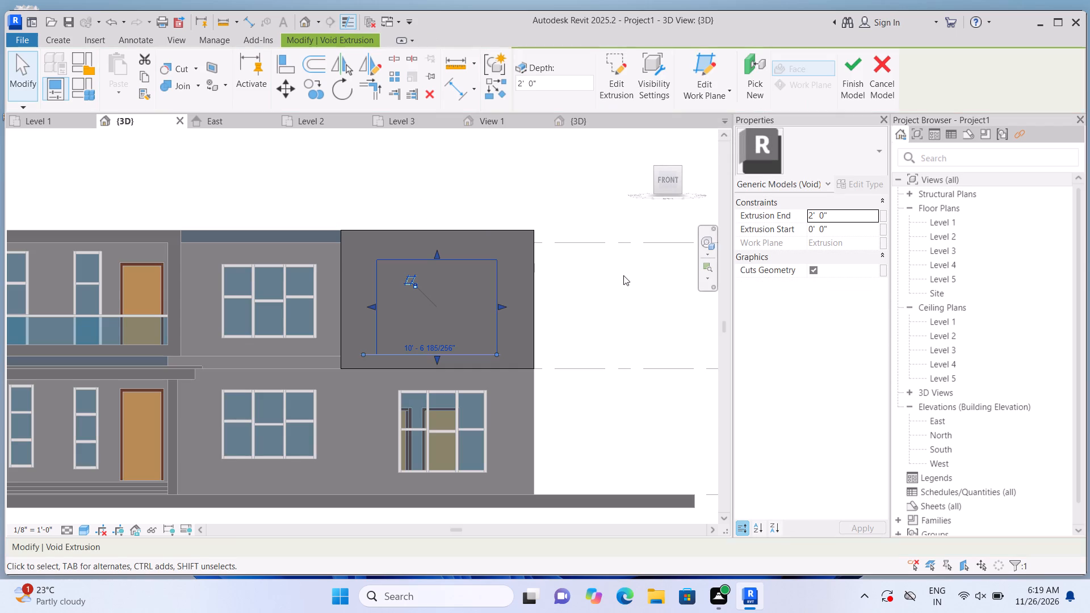
click(621, 290)
Widen the void to about 10' 4" by stretching its side nearest the building's outer end outward.
scroll(548, 295, up, 3)
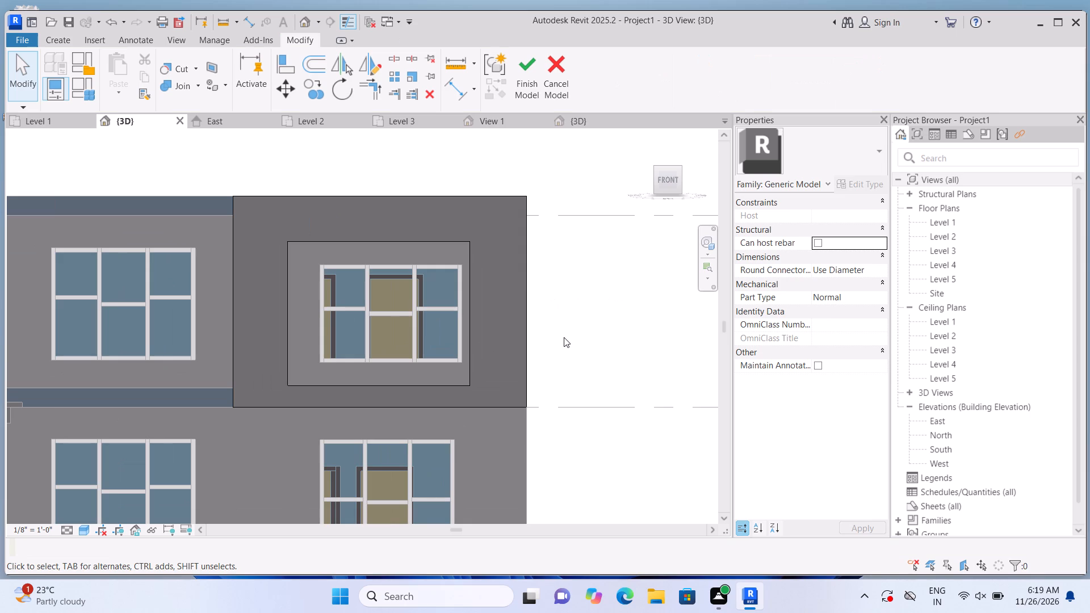
scroll(430, 331, up, 2)
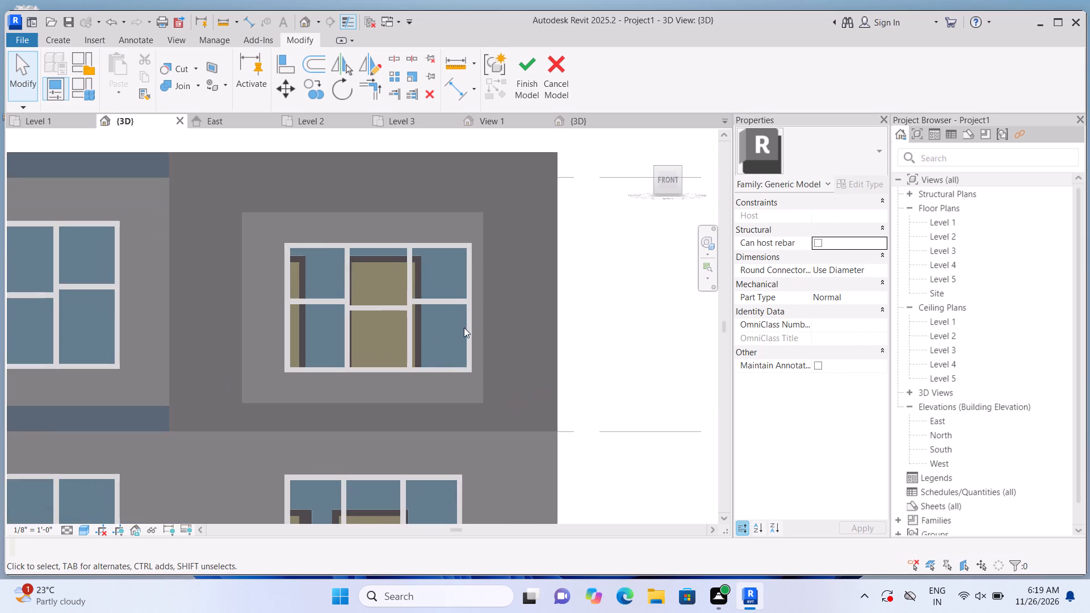
click(481, 325)
drag(490, 308, 501, 305)
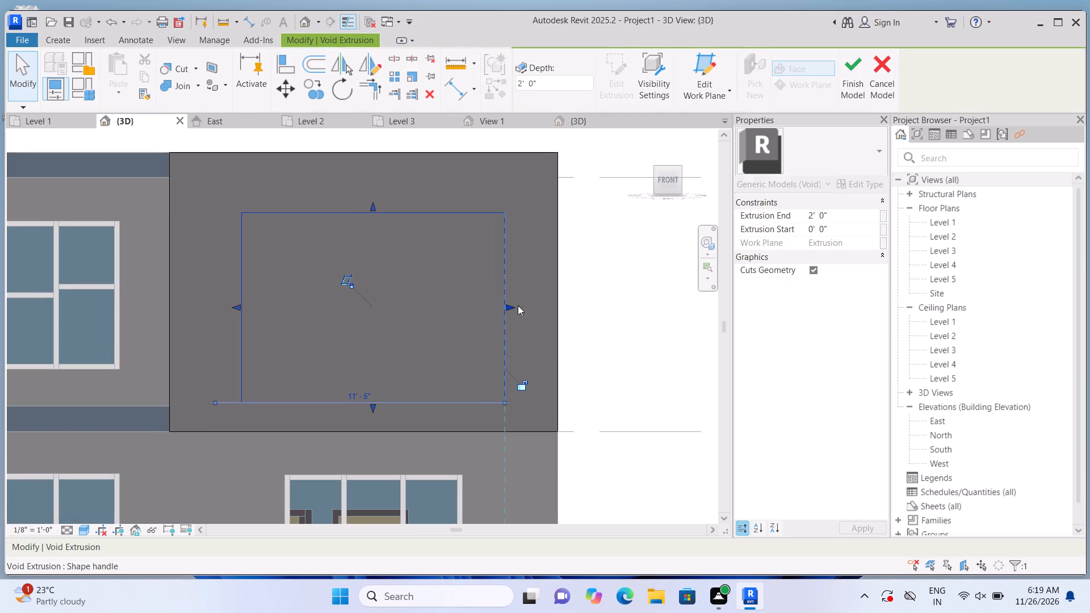
click(603, 306)
Raise the void's bottom edge slightly, closer to the window's lower frame.
scroll(602, 303, down, 1)
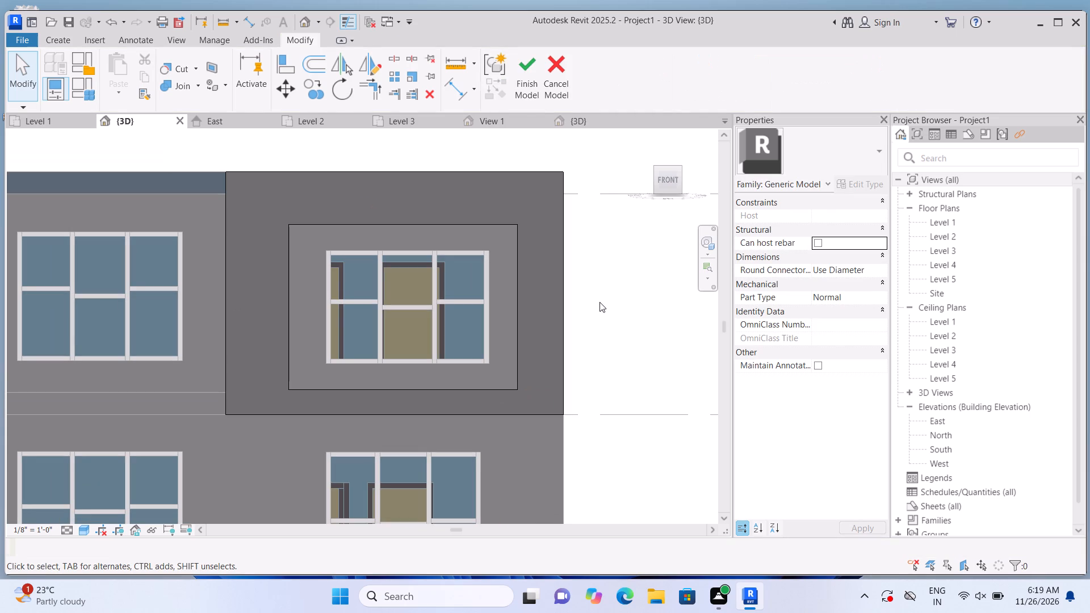
click(446, 401)
scroll(443, 399, up, 3)
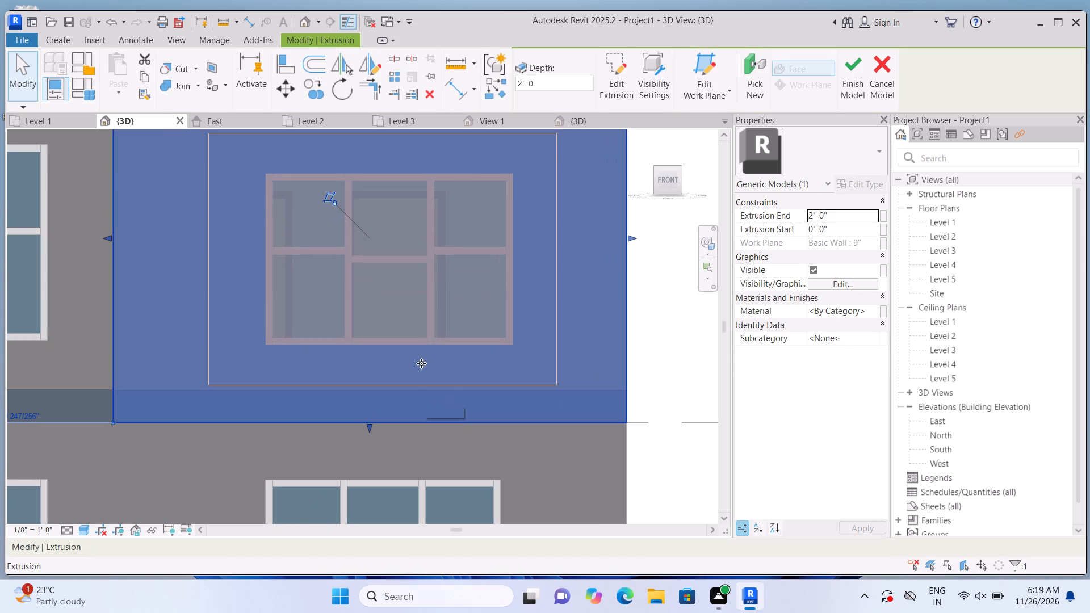
click(427, 374)
click(683, 367)
scroll(467, 380, up, 1)
click(467, 380)
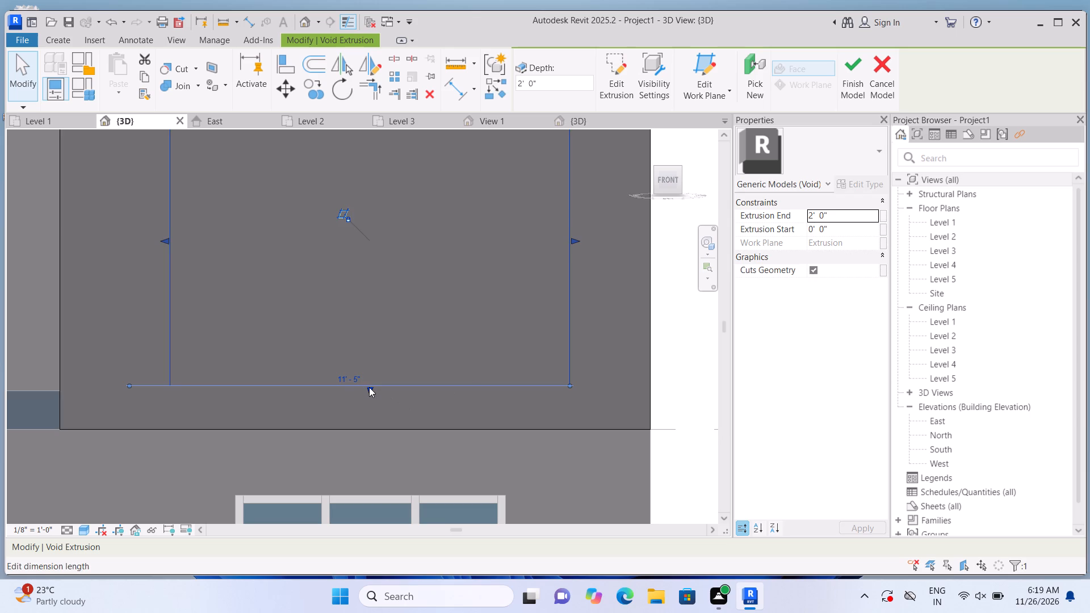
drag(370, 387, 378, 364)
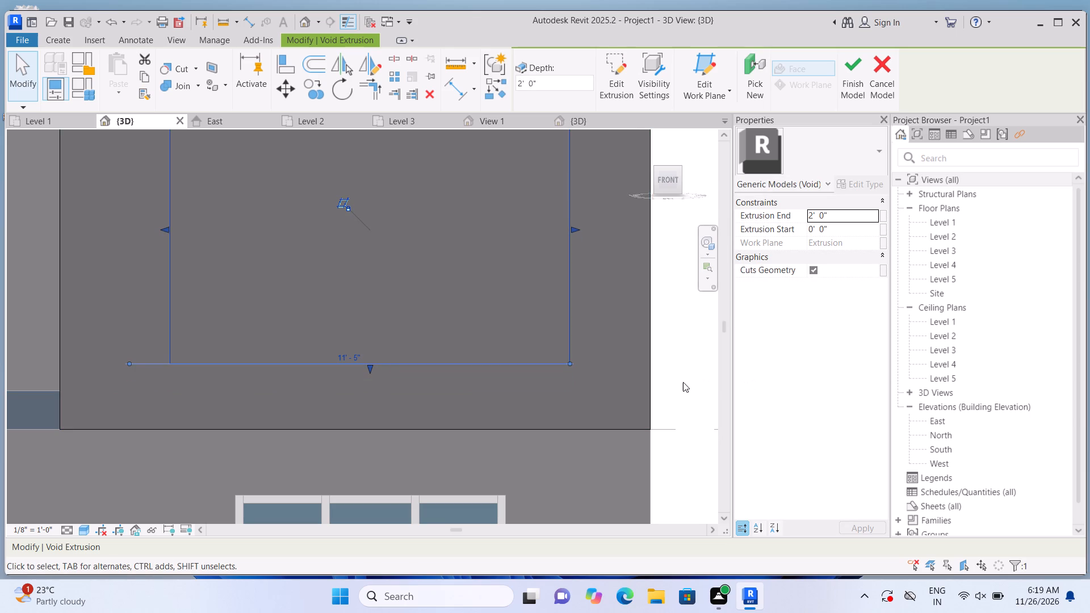
click(683, 382)
Raise the solid block's bottom edge above the Level 2 line, leaving a thinner border beneath the opening.
click(433, 429)
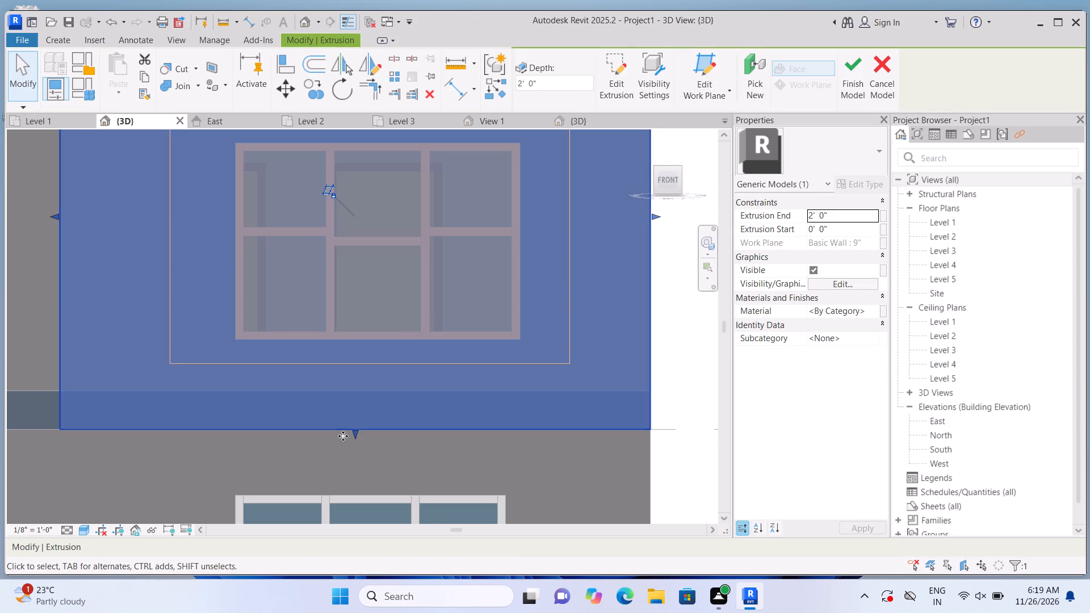
drag(355, 431, 365, 402)
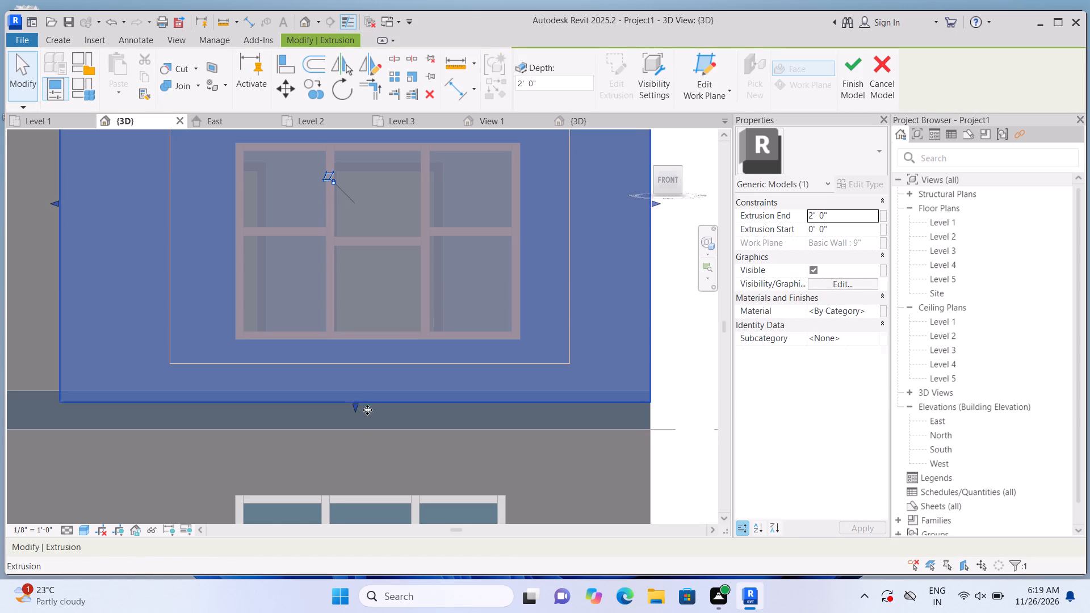
scroll(367, 412, down, 2)
click(684, 389)
scroll(668, 381, down, 1)
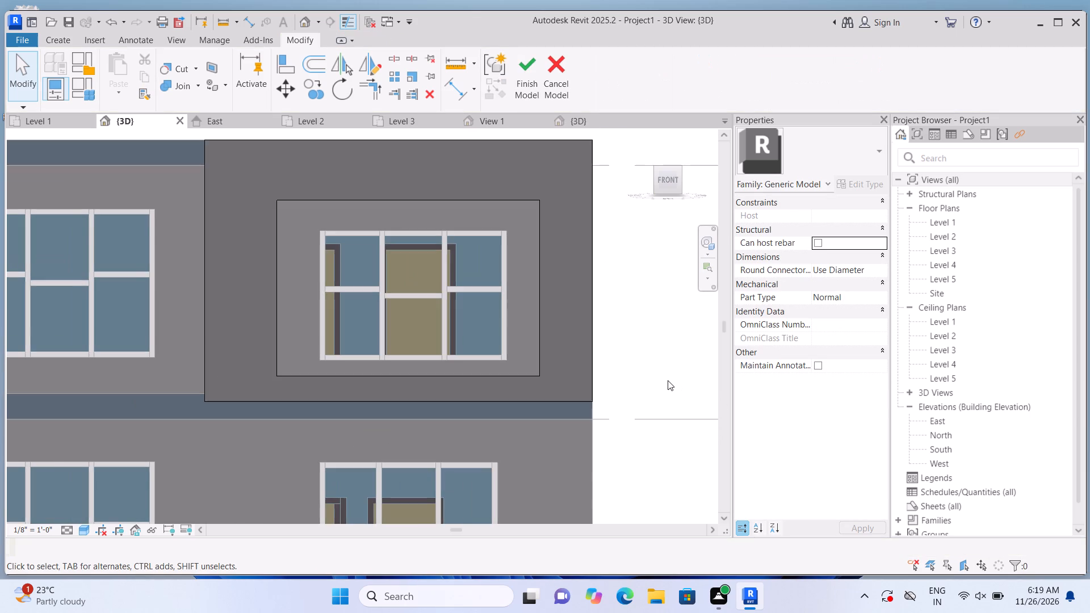
scroll(668, 381, down, 1)
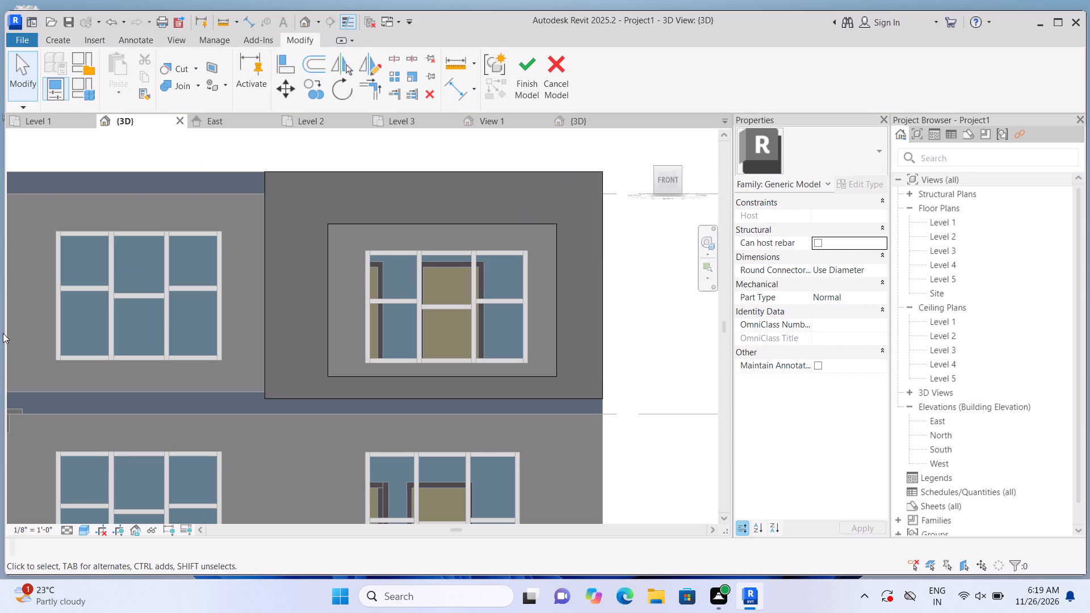
On the wall face inside the opening, sketch an extrusion rectangle about 10' 4" by 1' 2" between the opening's top and the window head.
click(59, 42)
click(113, 79)
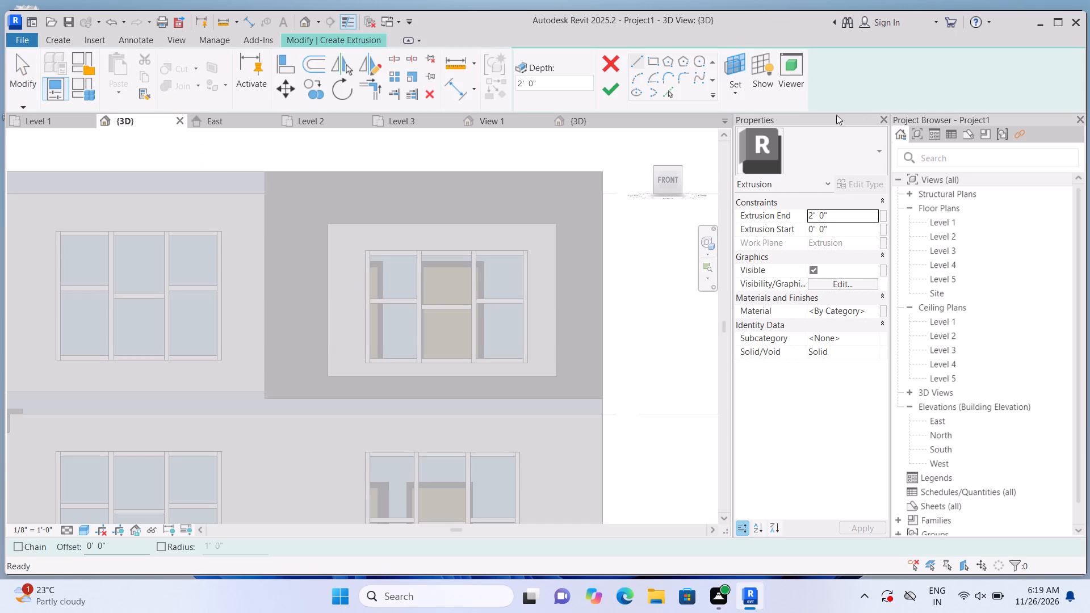
click(734, 97)
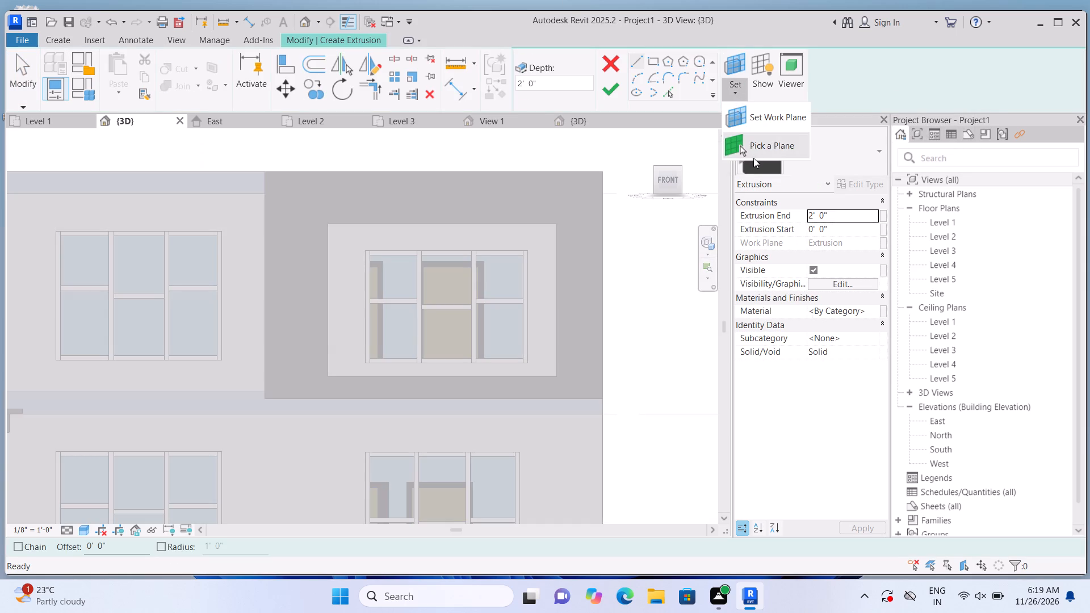
click(753, 158)
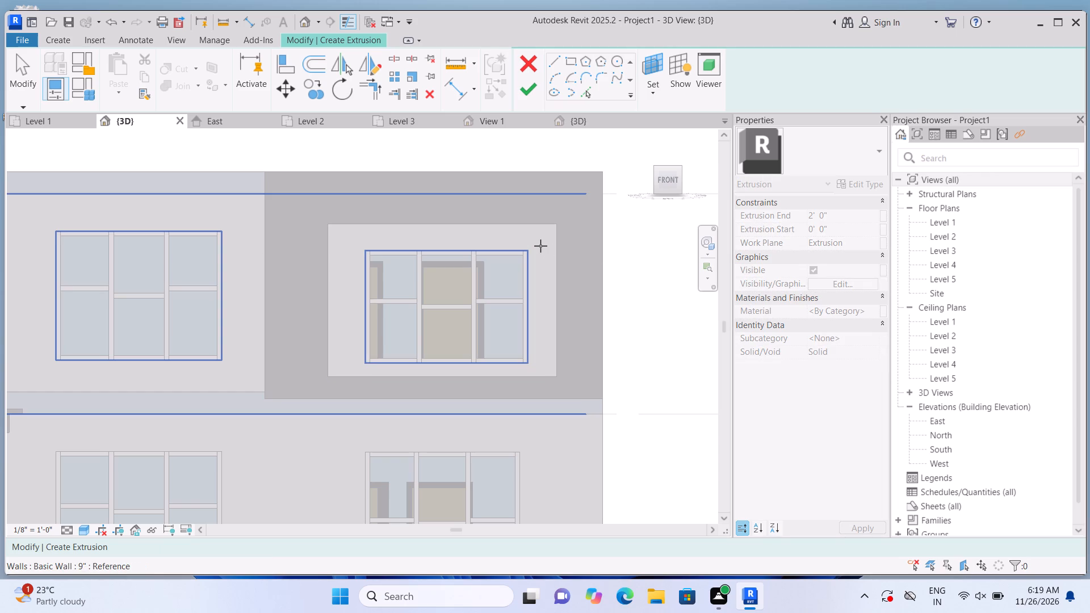
click(540, 245)
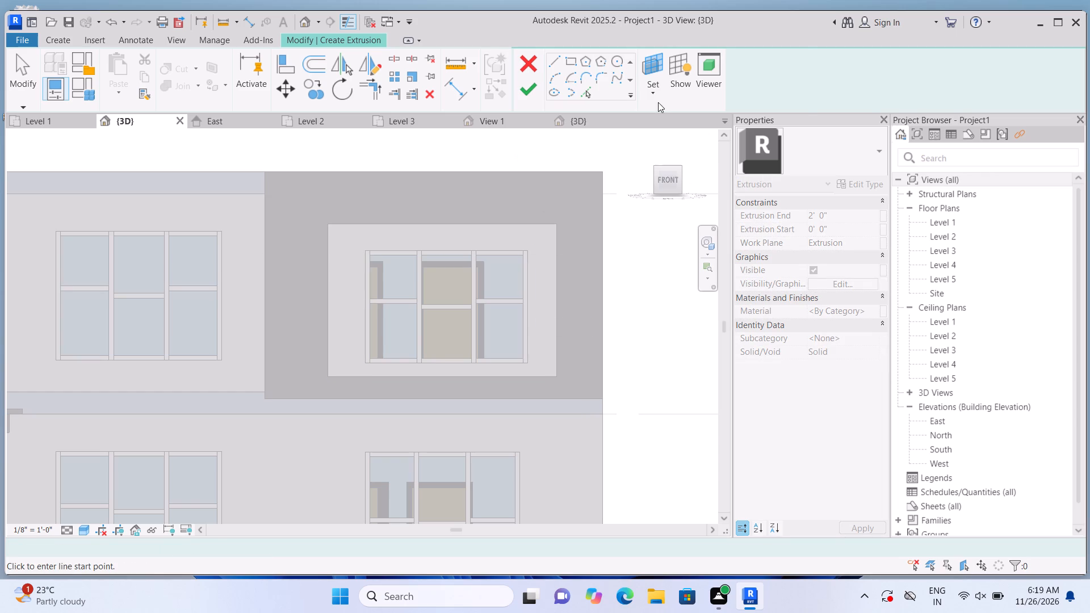
click(654, 62)
scroll(406, 250, up, 1)
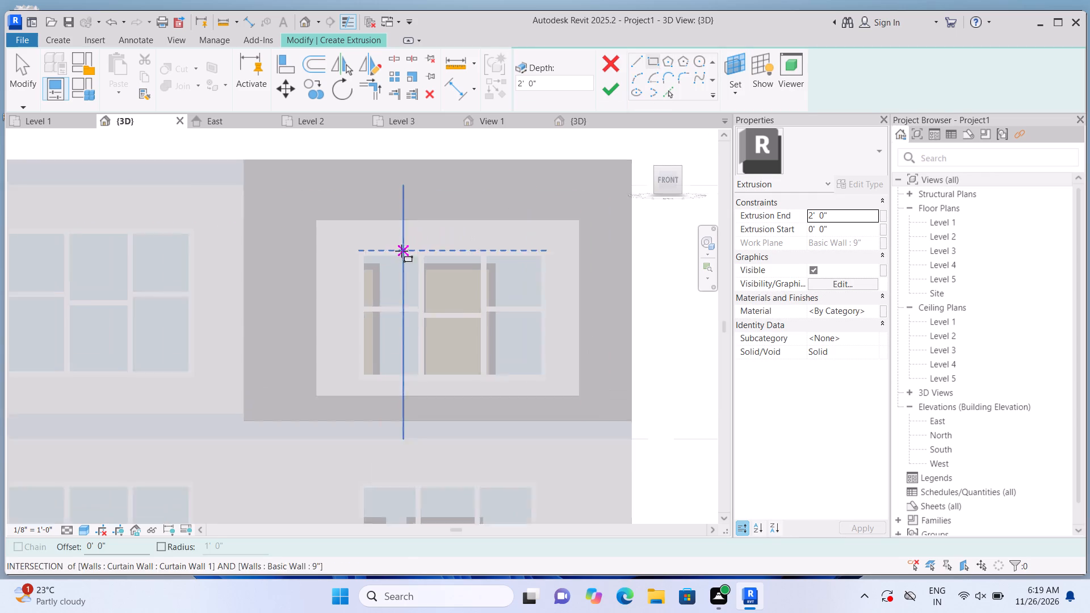
scroll(401, 251, up, 1)
click(306, 220)
scroll(490, 248, up, 2)
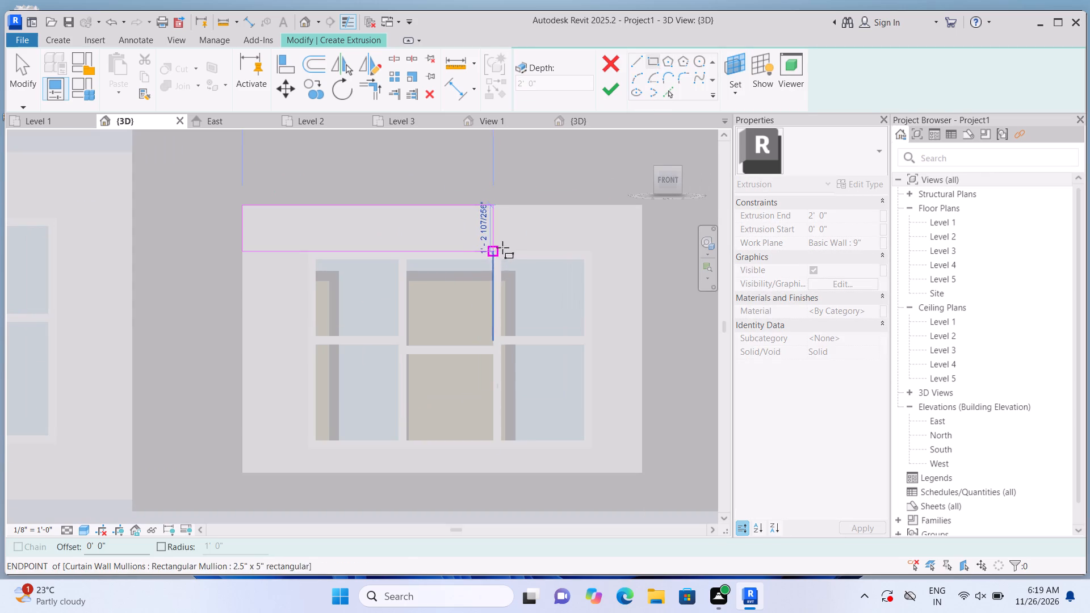
click(636, 251)
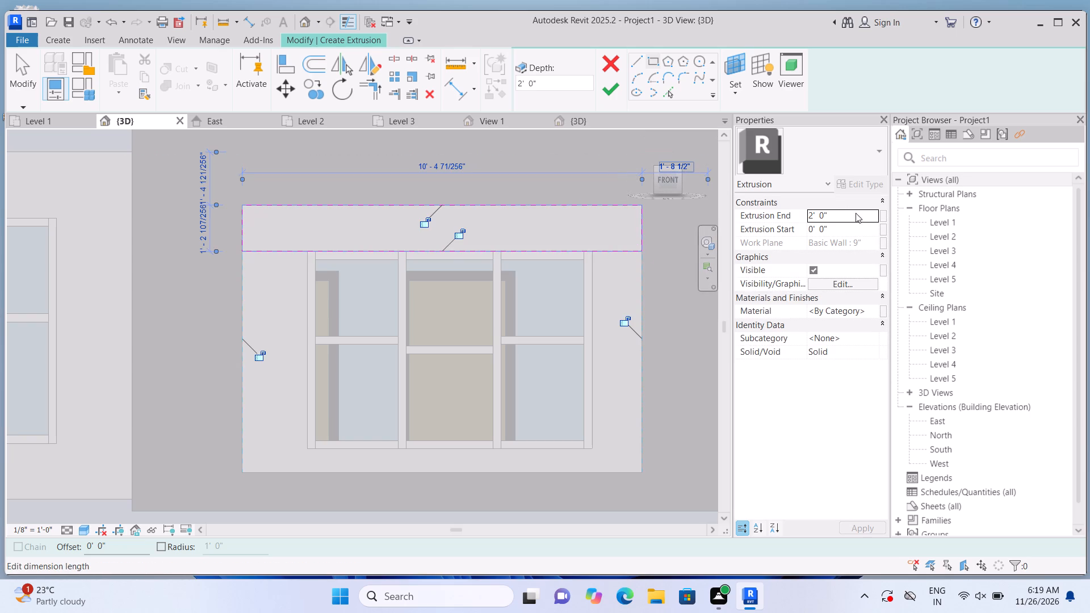
Set the strip's extrusion end to 0' 2" and finish the extrusion.
click(856, 213)
key(BackSpace)
text(2")
key(Return)
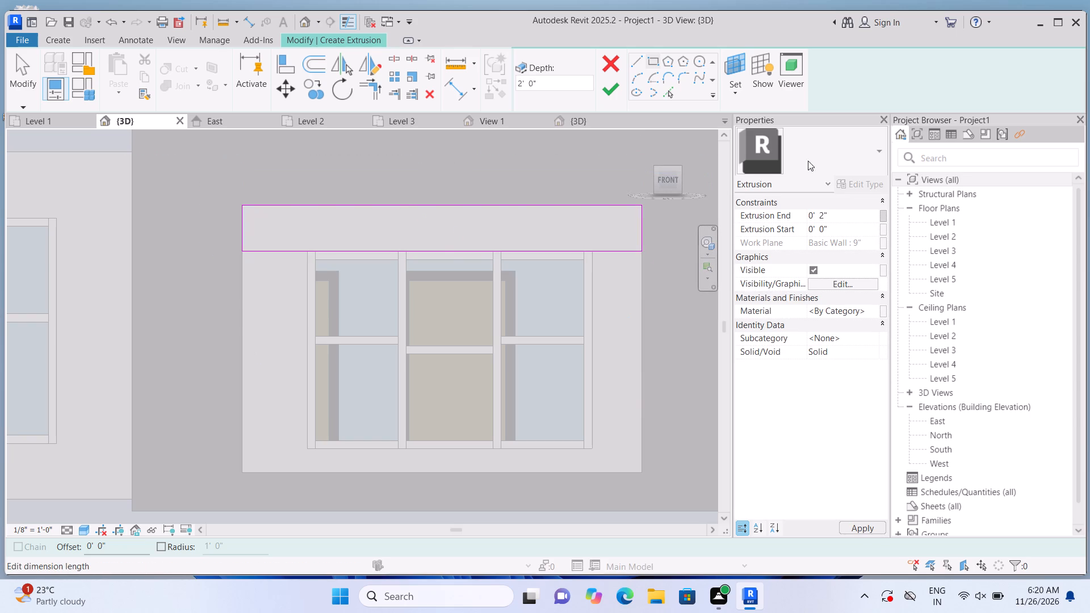
click(609, 85)
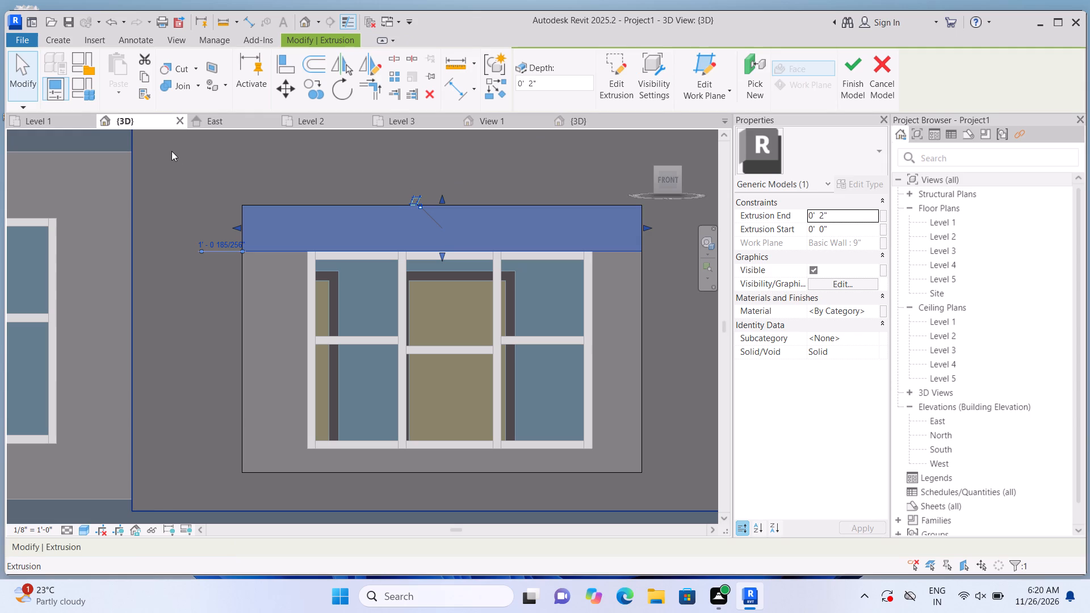
On the wall face inside the opening, extrude a 0' 2" vertical strip about 5' 11" tall between the opening's left side and the window.
click(64, 43)
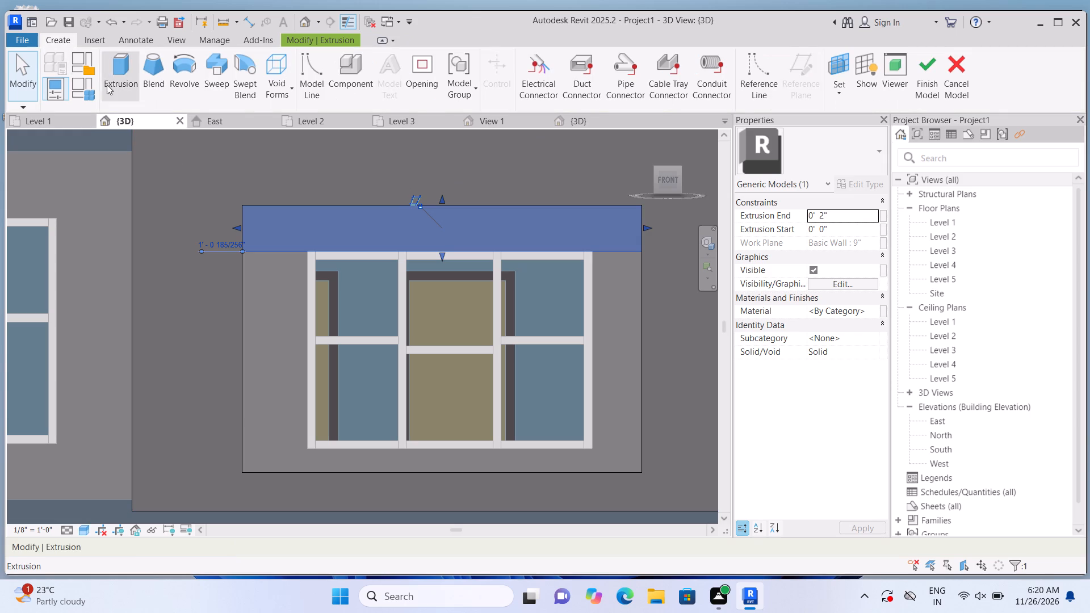
click(114, 84)
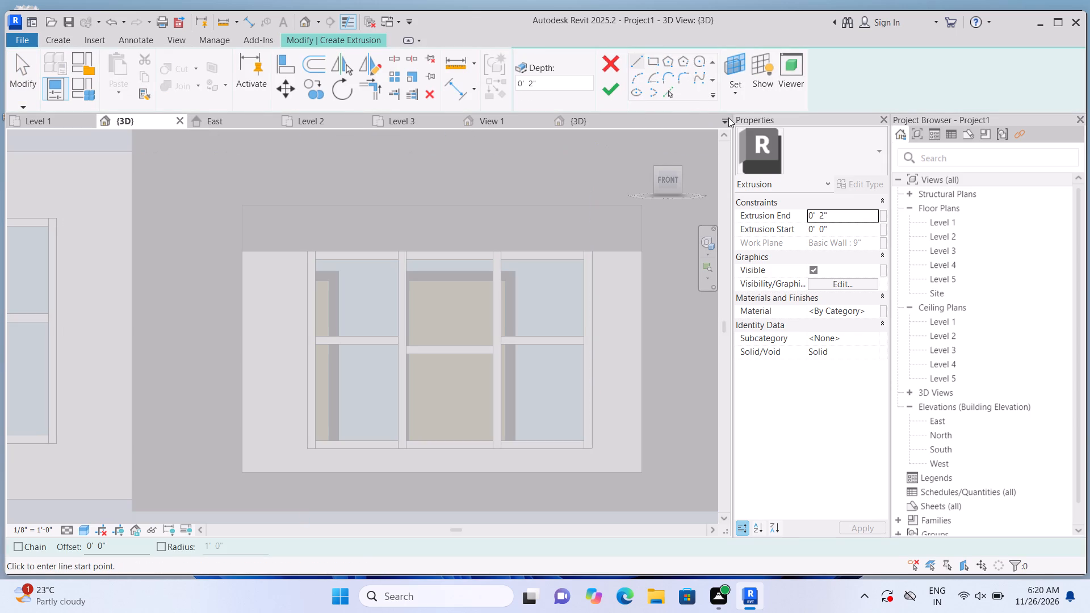
click(730, 92)
click(740, 136)
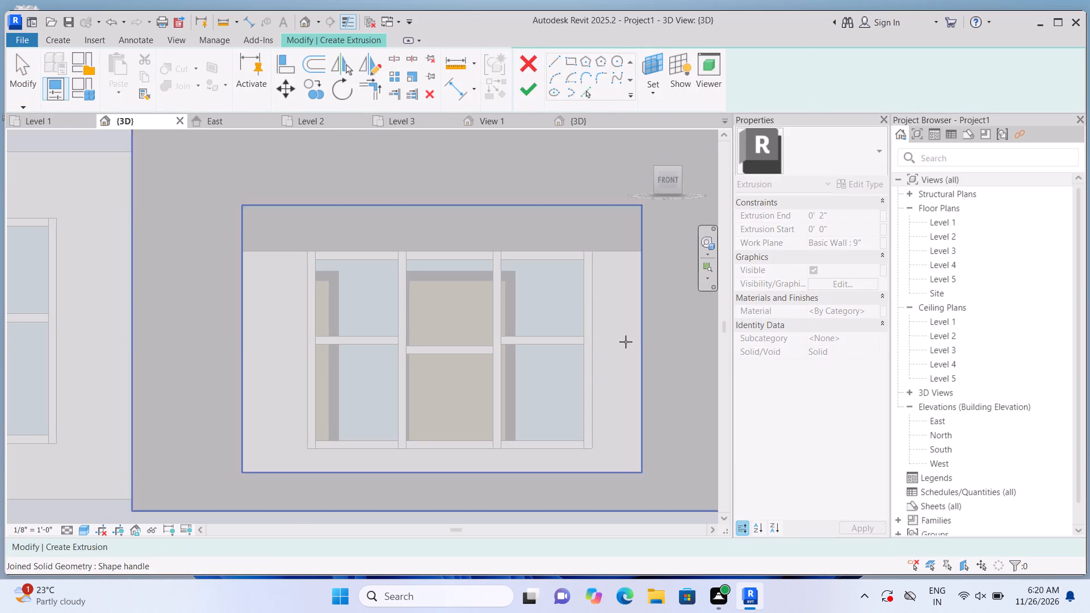
click(611, 344)
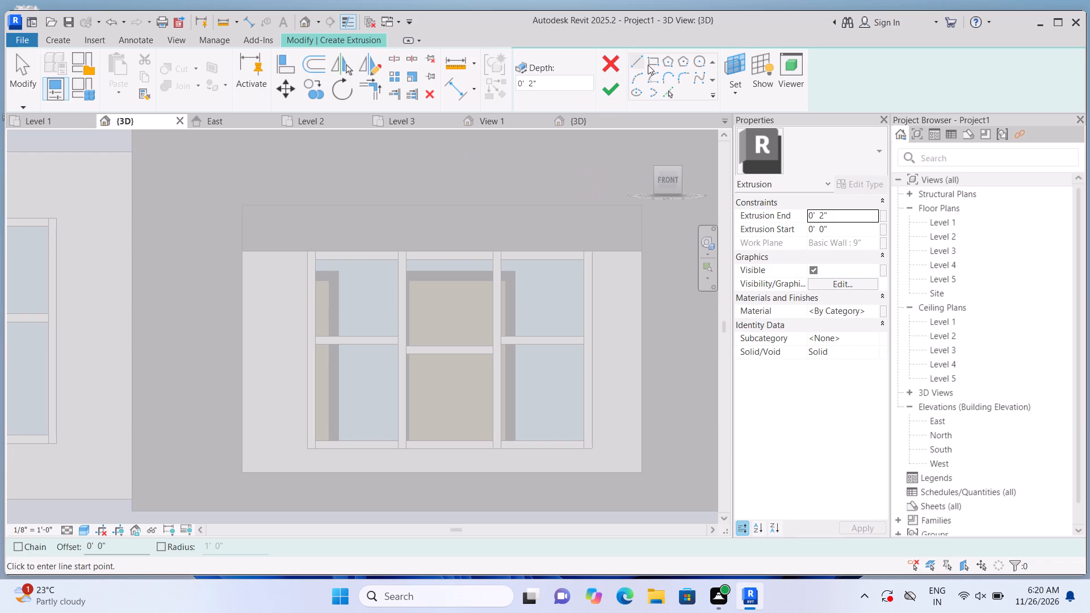
click(649, 65)
click(244, 253)
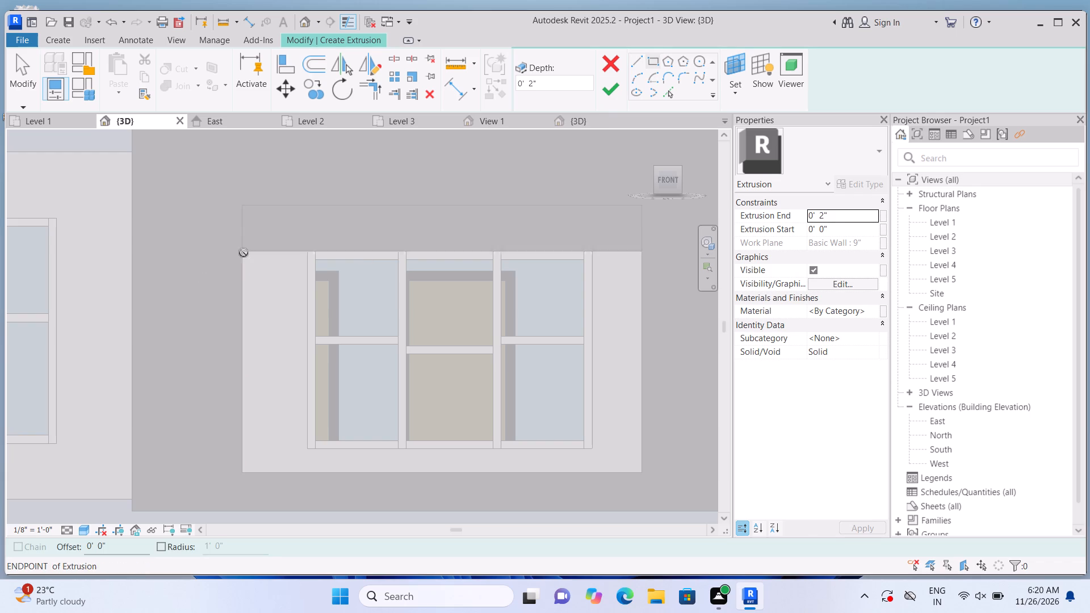
click(303, 480)
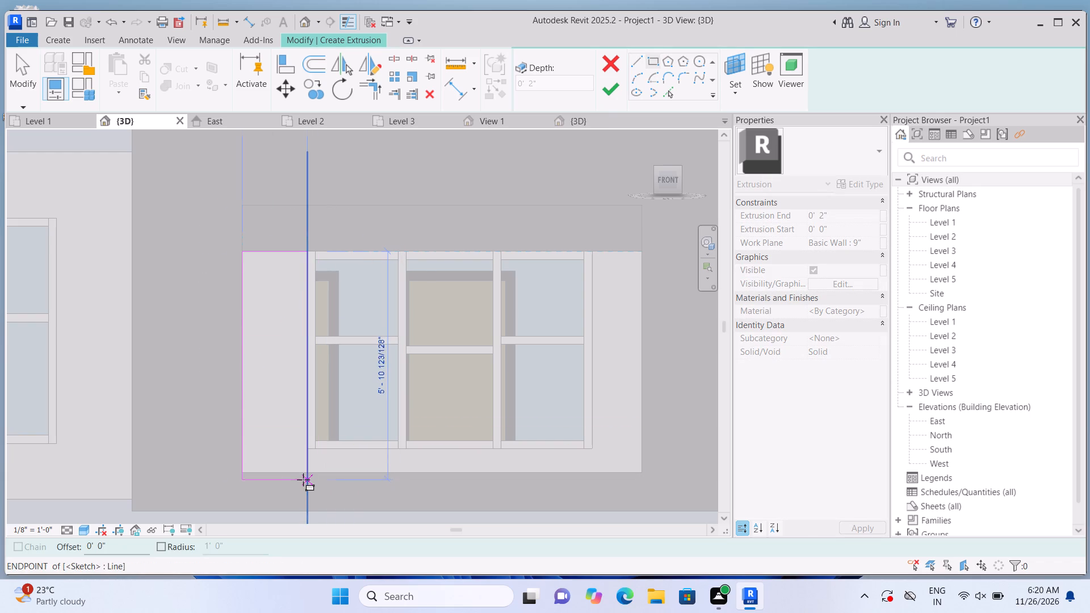
click(613, 91)
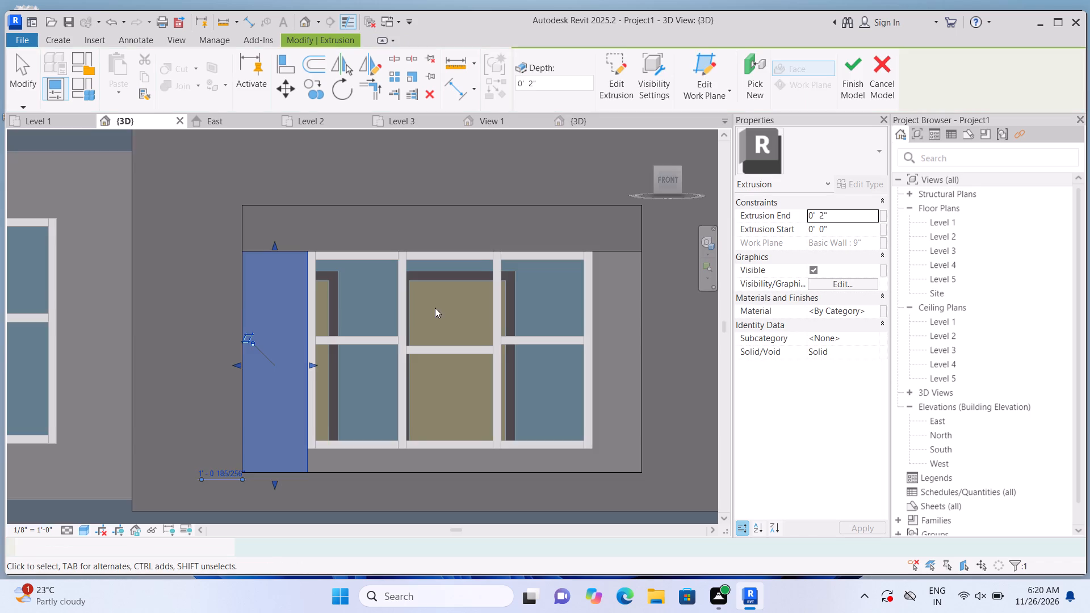
Move the left strip's bottom edge up to align with the opening's bottom edge.
scroll(405, 331, up, 1)
scroll(309, 490, up, 1)
scroll(314, 458, down, 6)
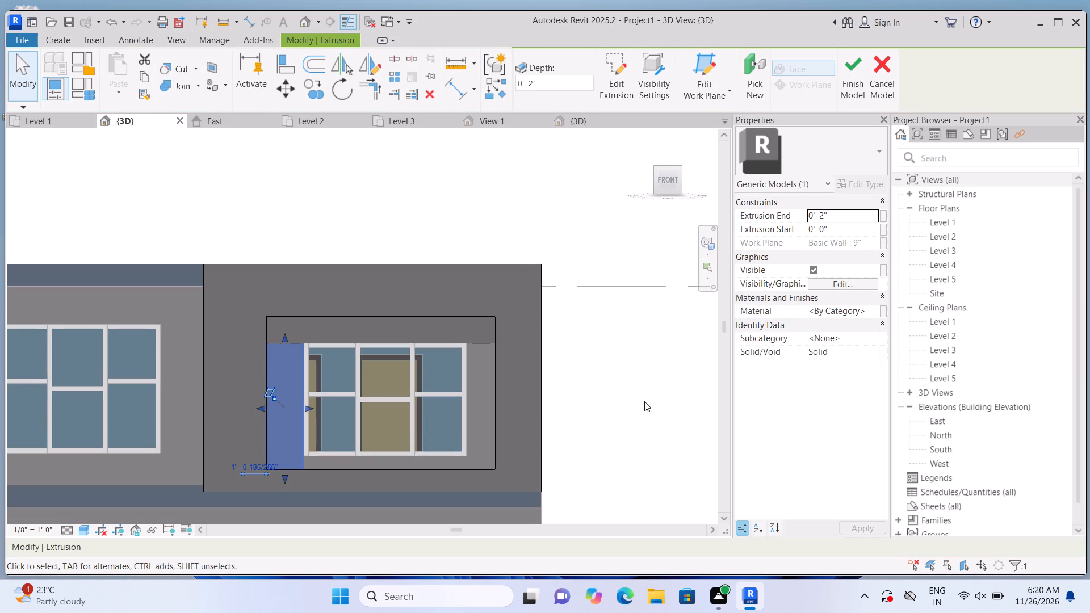
click(564, 421)
click(287, 447)
scroll(287, 477, up, 4)
drag(284, 476, 283, 459)
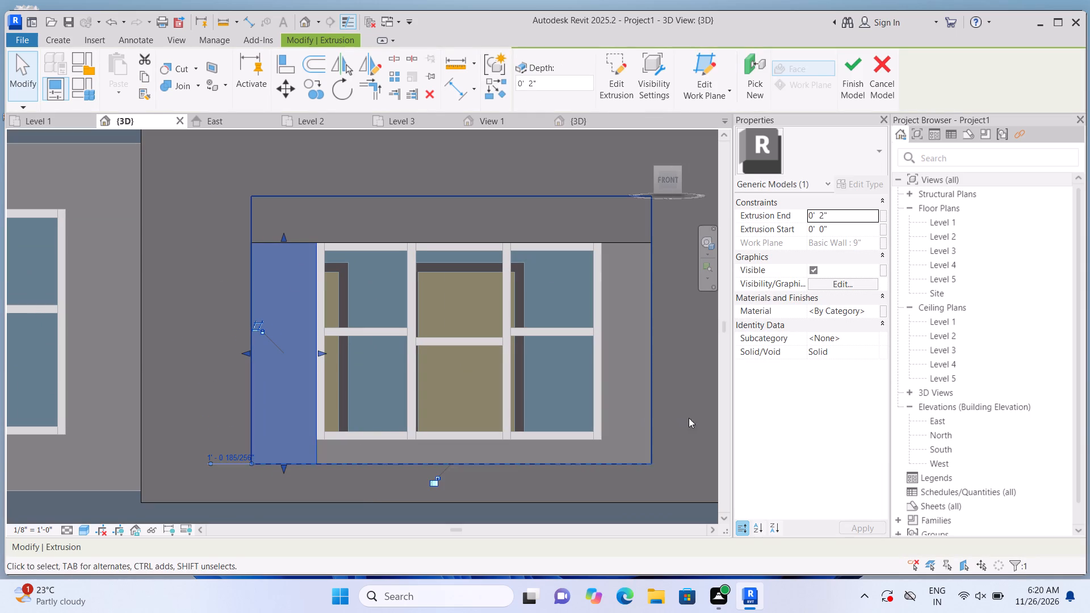
scroll(674, 419, down, 3)
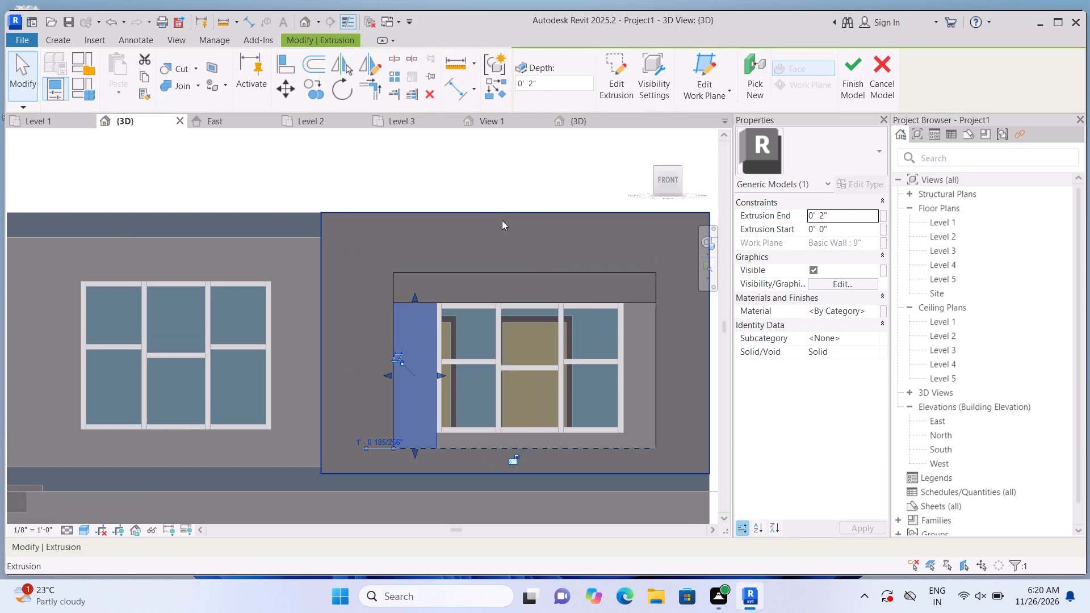
click(500, 185)
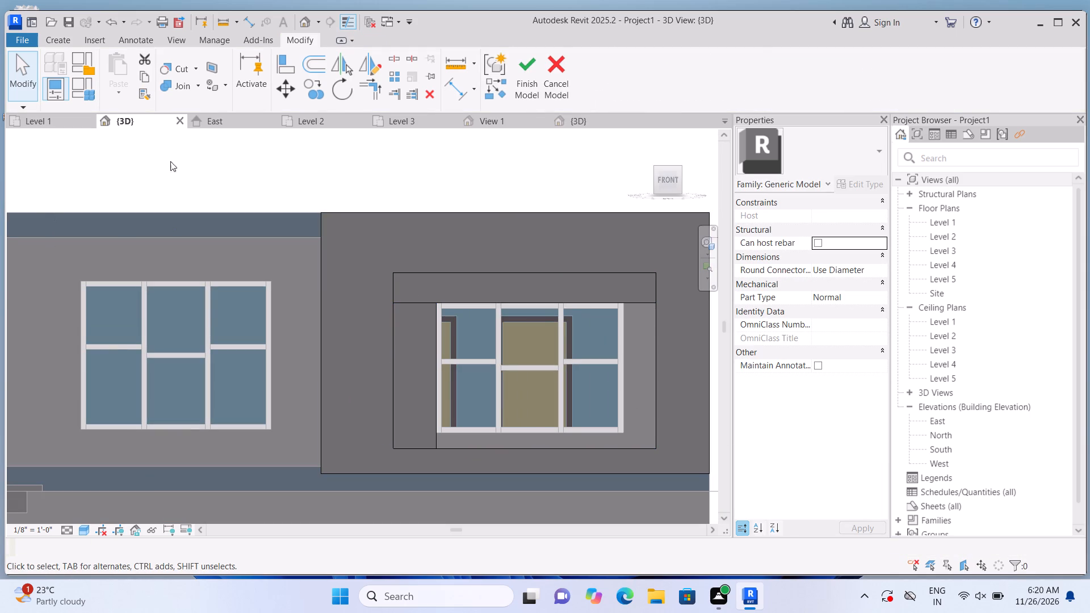
Join the left vertical strip to the strip above the window.
click(202, 83)
click(208, 104)
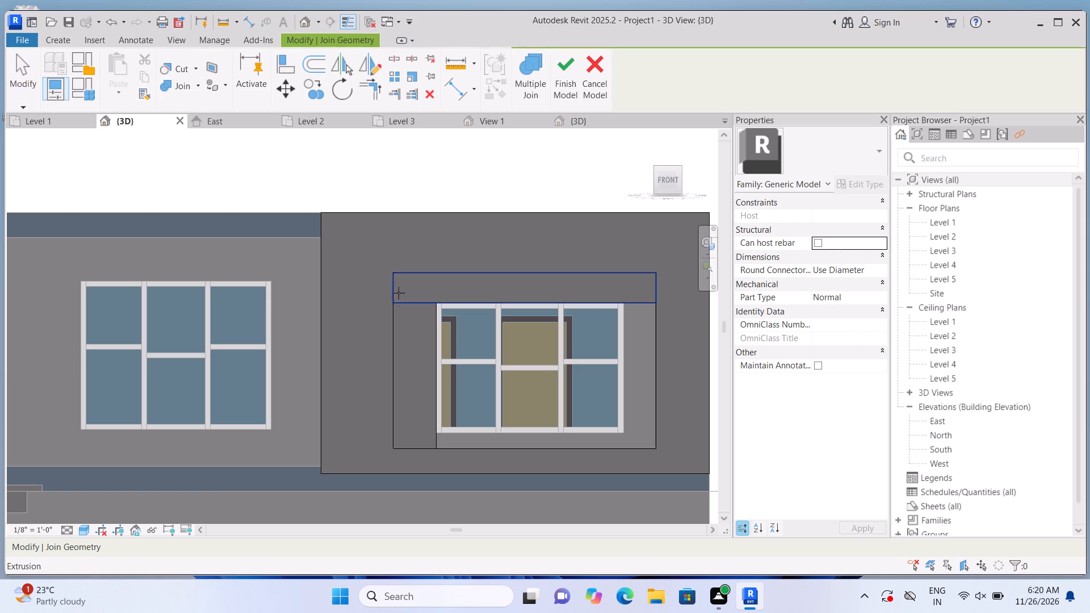
click(425, 345)
click(422, 295)
On the wall face beneath the window, extrude a 0' 2" strip about 8' 8" by 0' 7 1/2", reaching the opening's right side.
middle_drag(225, 188, 123, 160)
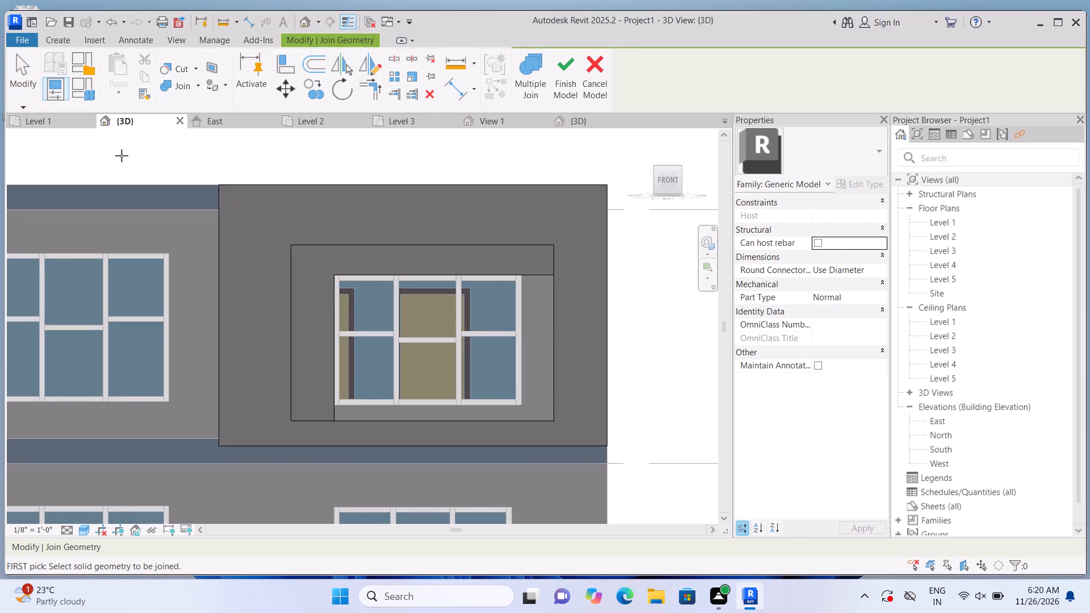
click(61, 40)
click(122, 79)
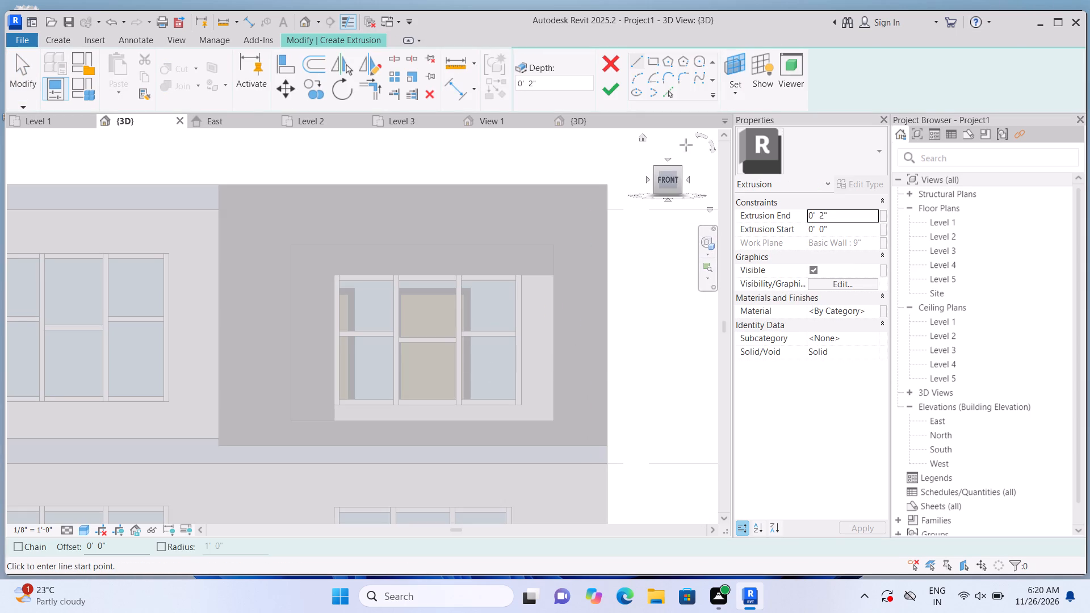
click(738, 96)
click(744, 142)
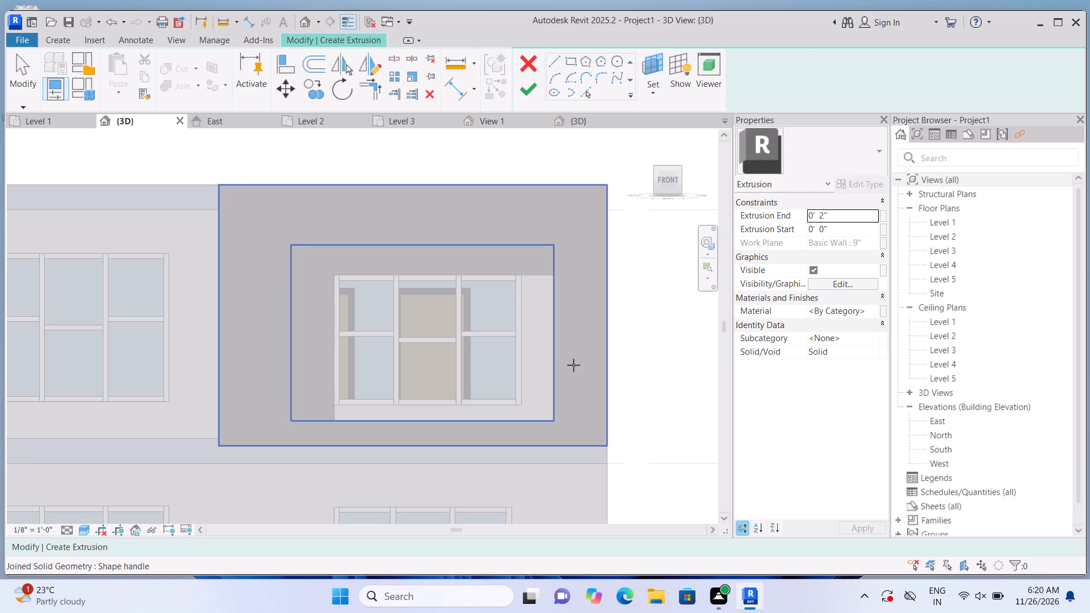
click(536, 333)
click(651, 61)
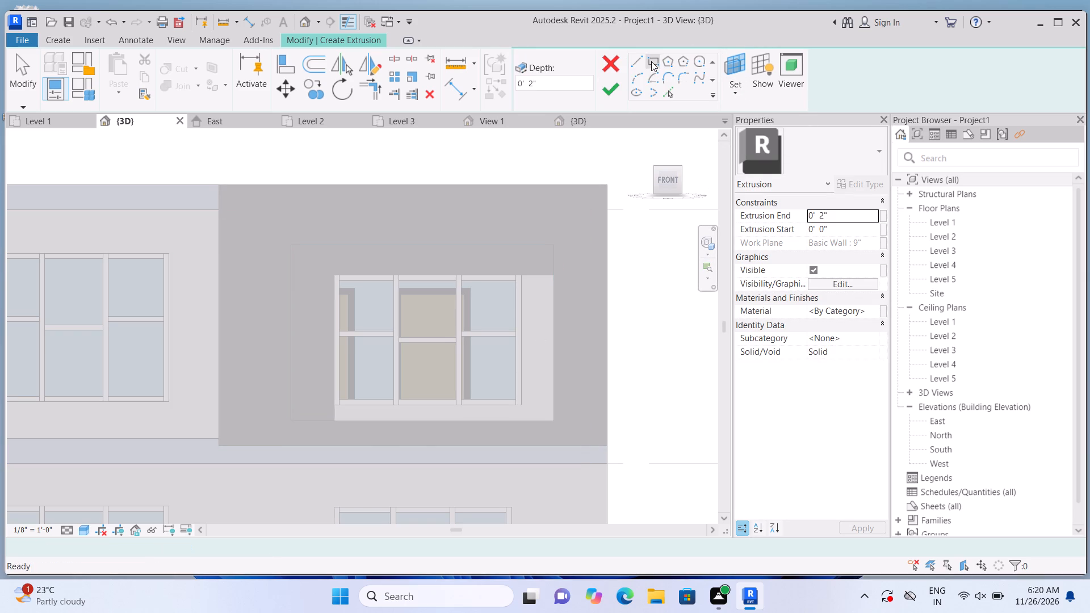
click(336, 407)
scroll(434, 418, up, 2)
scroll(556, 397, up, 1)
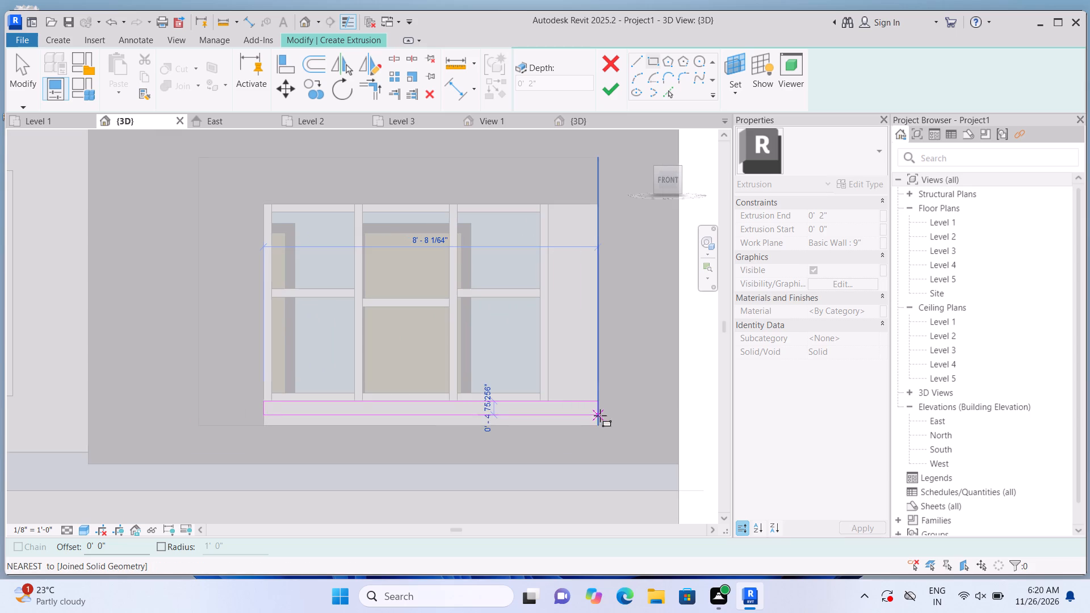
click(600, 423)
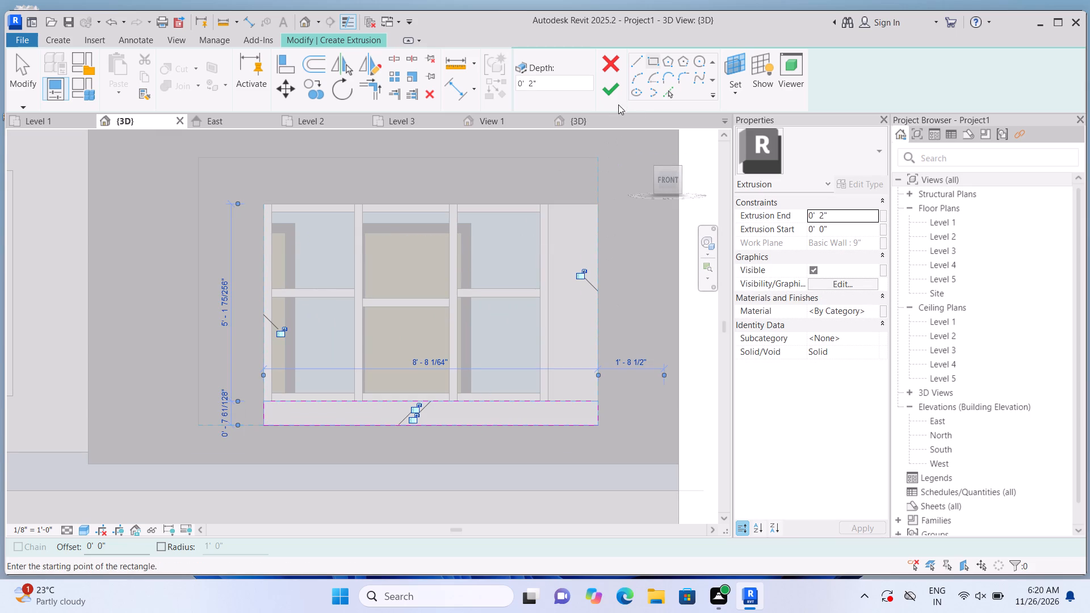
click(611, 90)
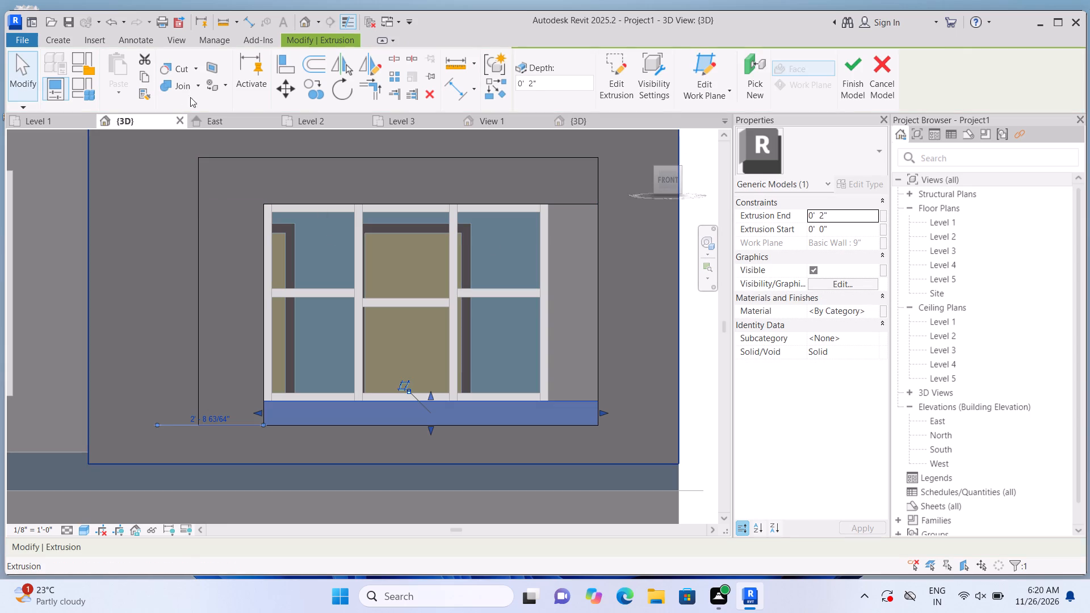
Join the joined top-and-left strips with the new strip beneath the window.
click(197, 88)
click(200, 102)
click(224, 257)
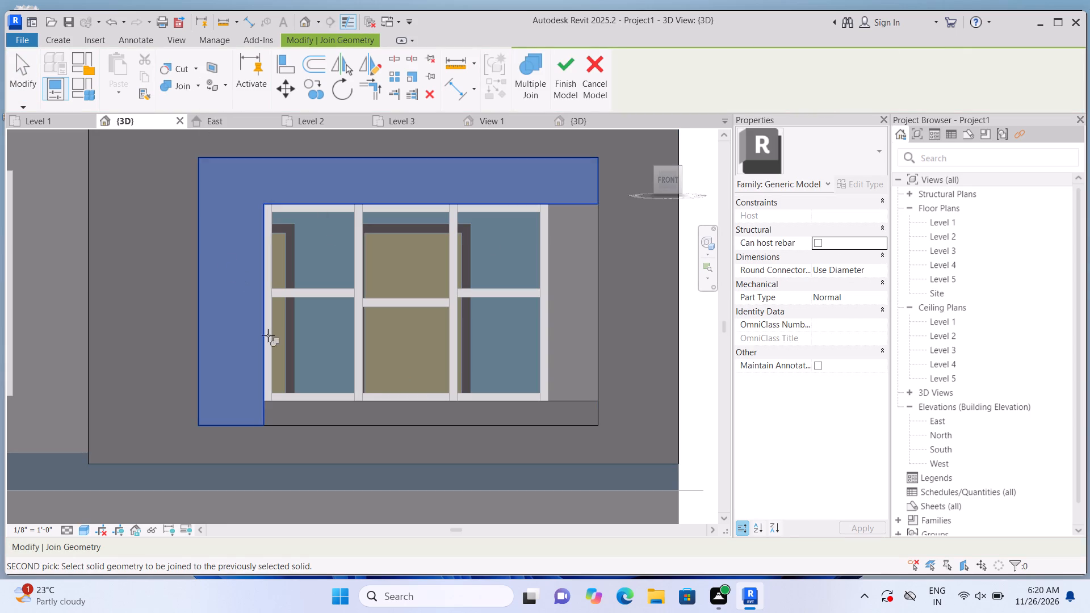
click(308, 420)
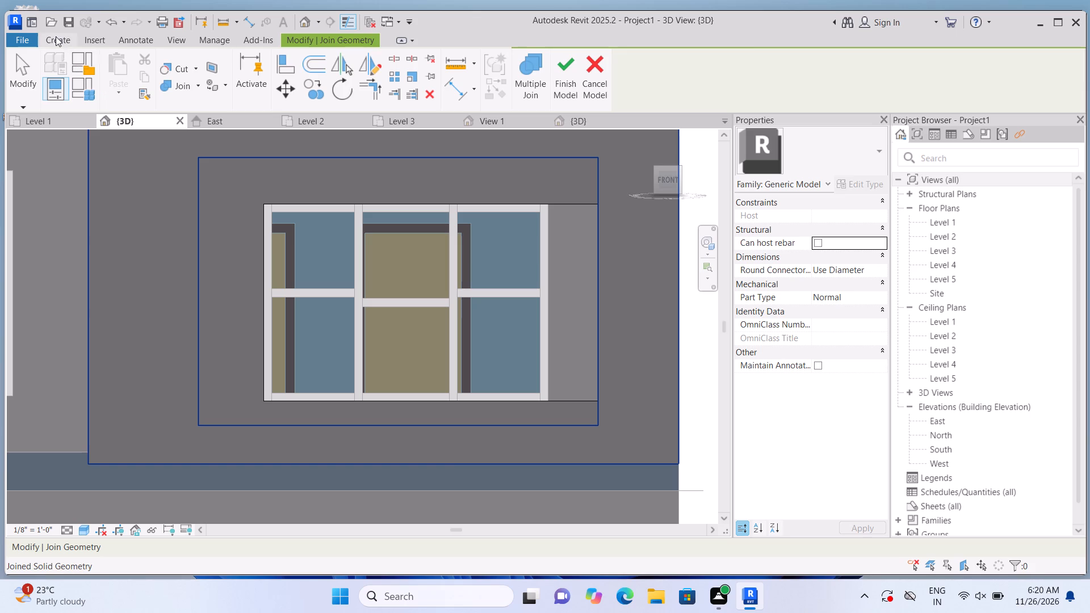
On the wall face right of the window, extrude a 0' 2" vertical strip about 1' 3 1/2" wide by 5' 1" tall.
click(56, 36)
click(119, 73)
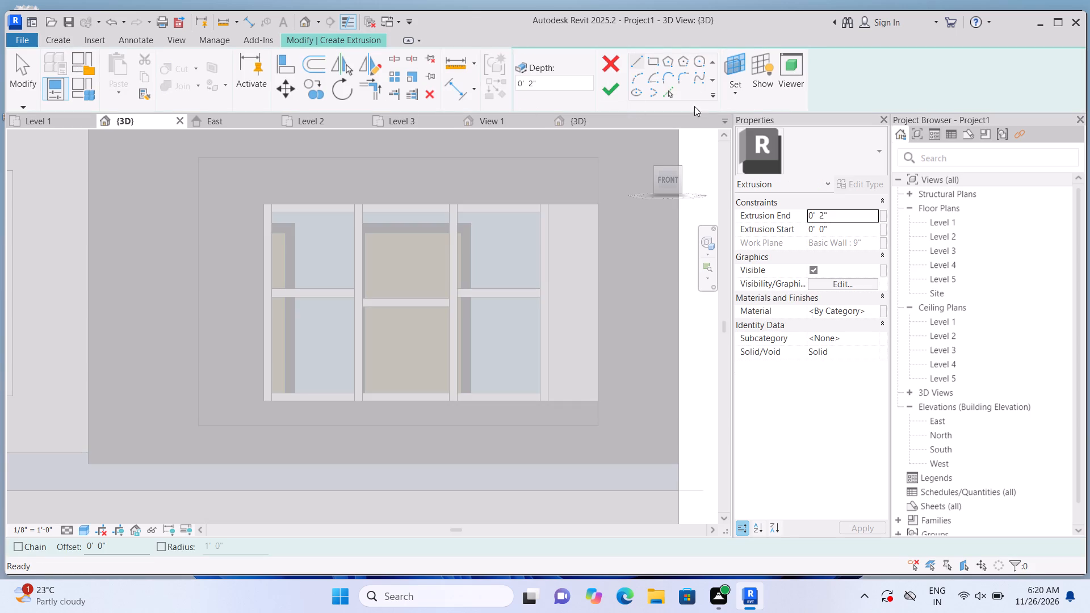
click(737, 93)
click(740, 148)
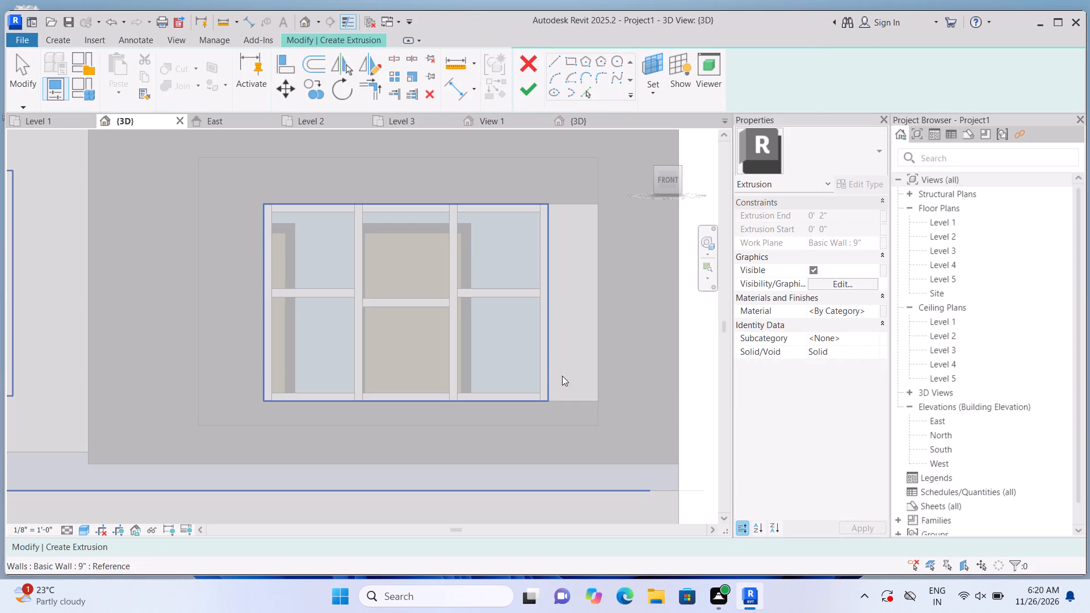
click(563, 367)
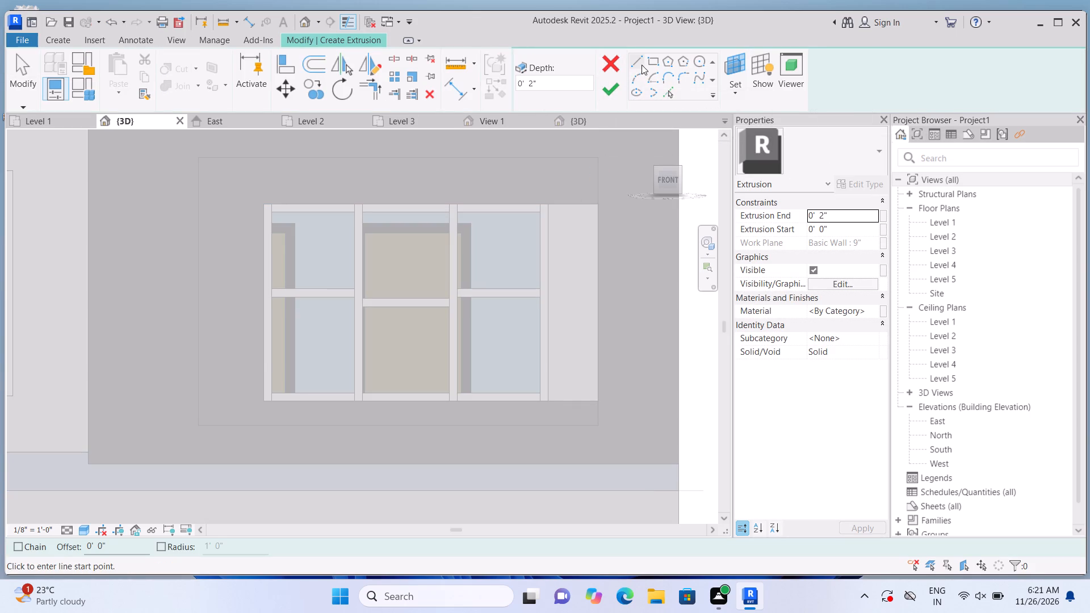
click(652, 64)
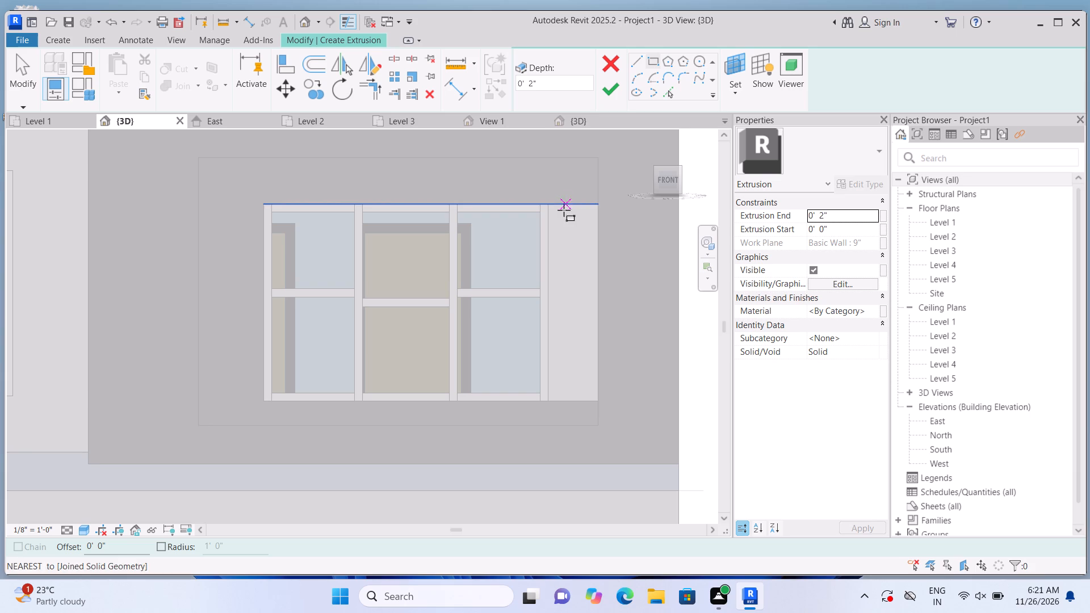
click(550, 205)
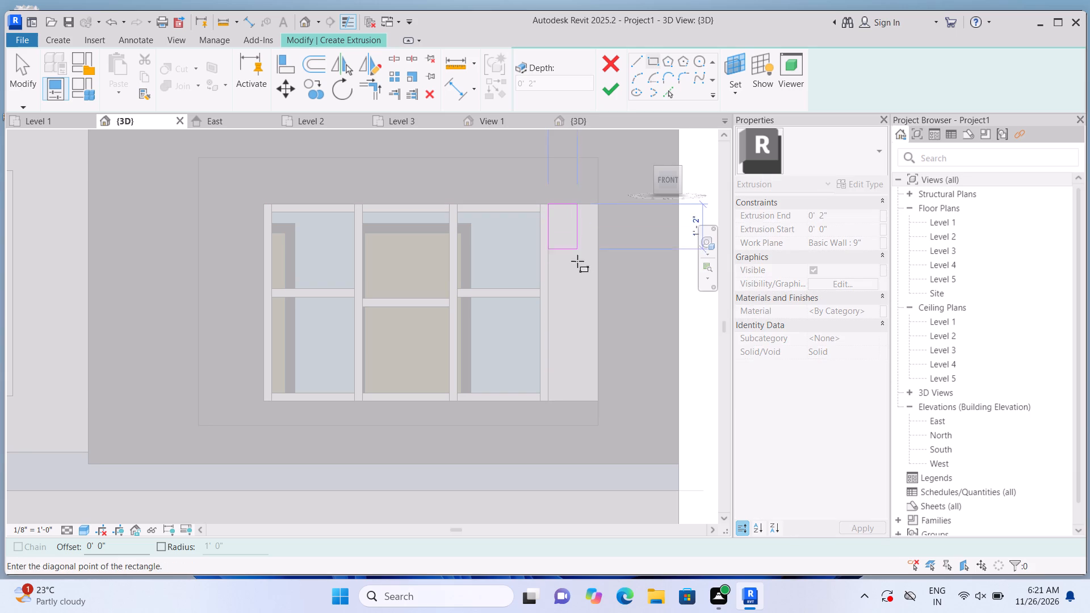
click(603, 399)
click(615, 88)
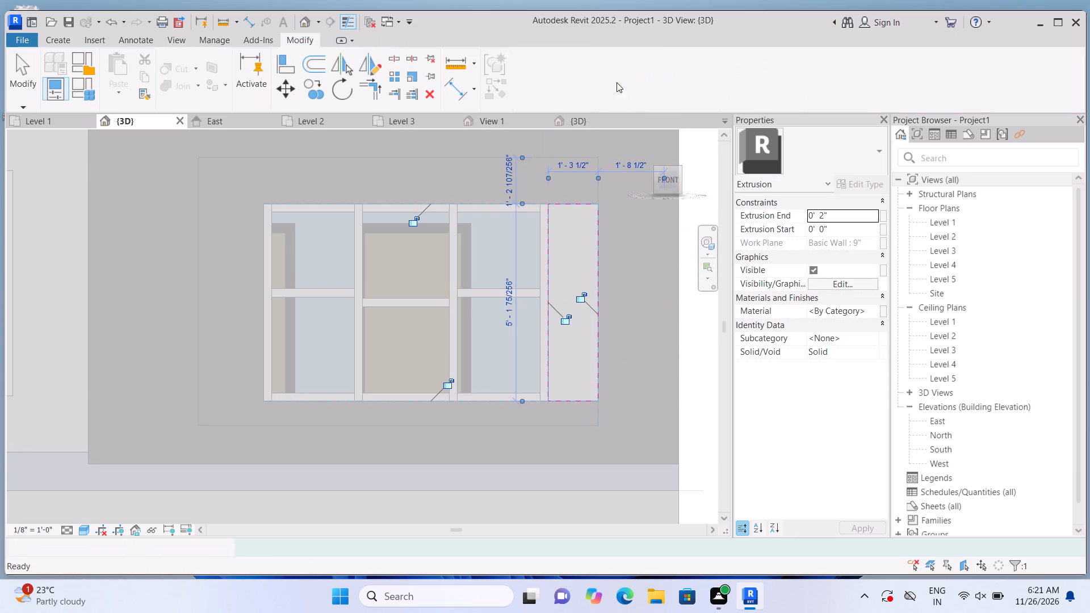
Join the right vertical strip with the other strips around the window.
click(196, 85)
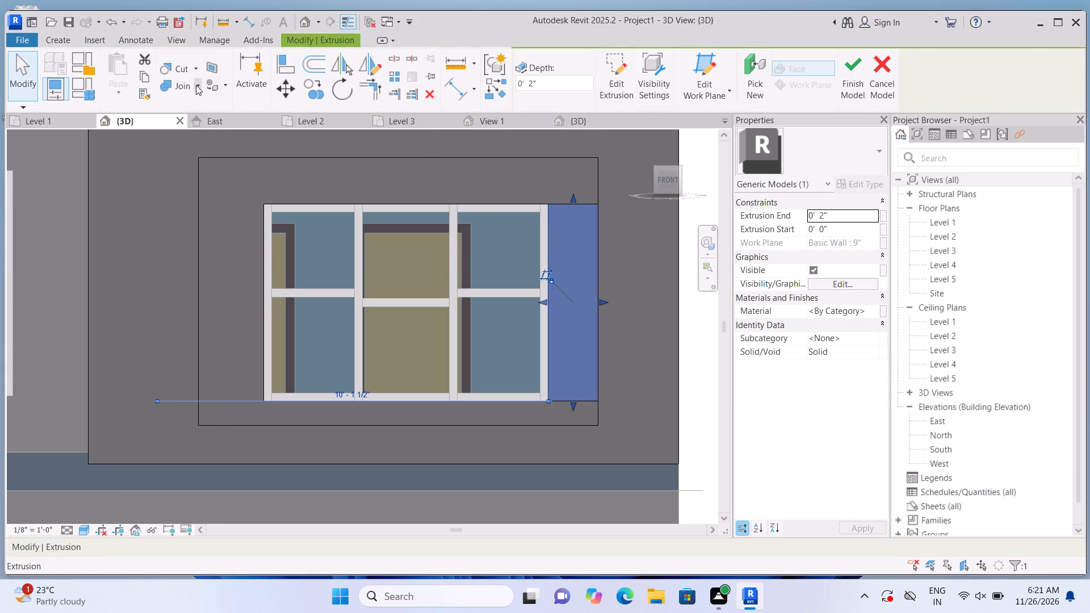
click(200, 99)
click(592, 273)
click(556, 195)
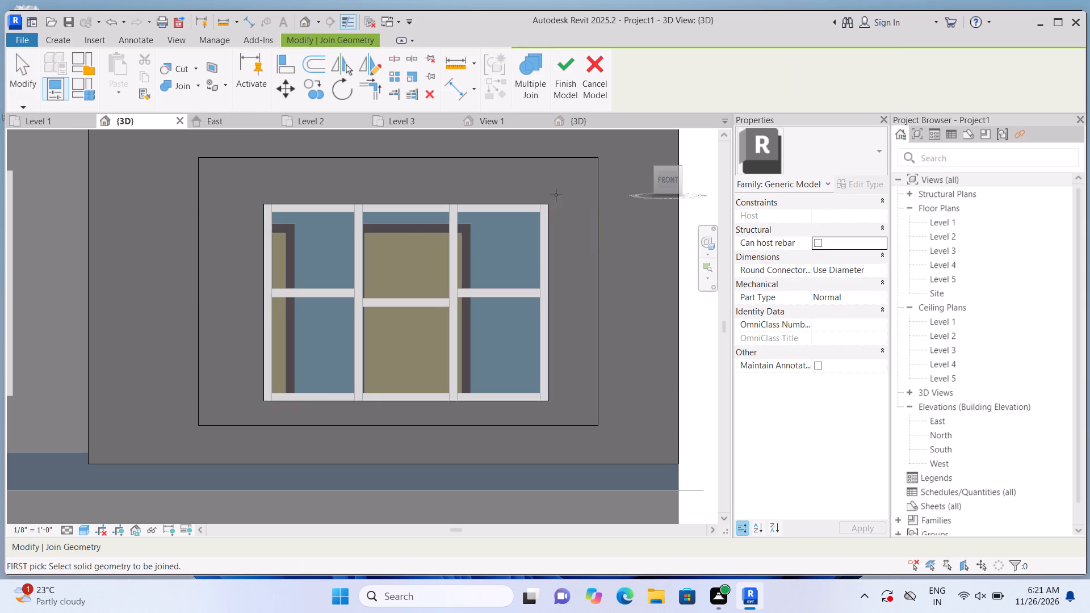
Examine the projecting frame and the strips around its window from the front and in angled 3D views of the house.
scroll(484, 248, down, 7)
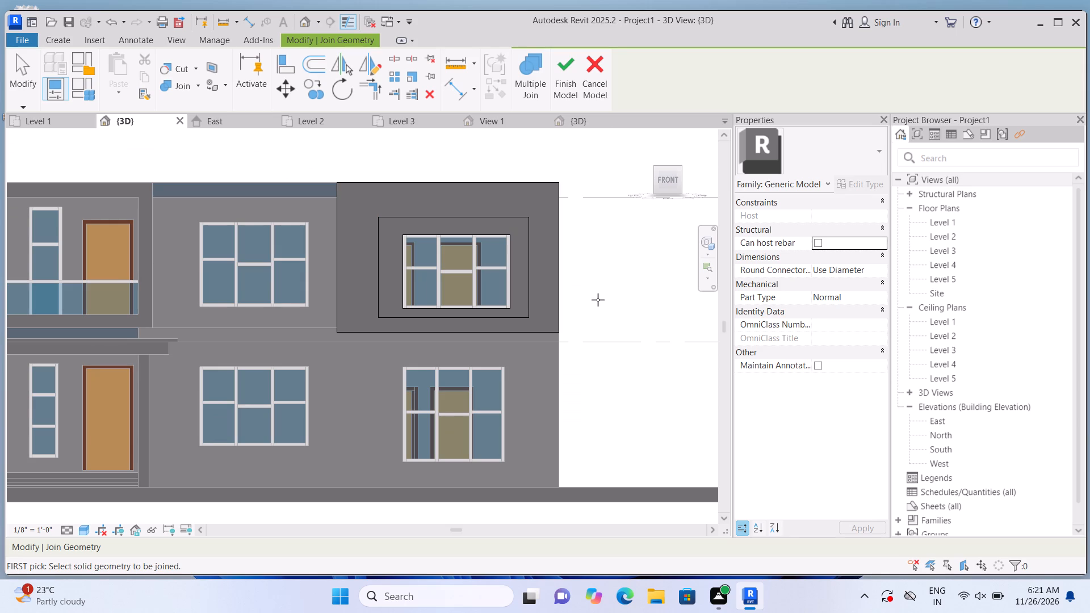
scroll(567, 321, up, 1)
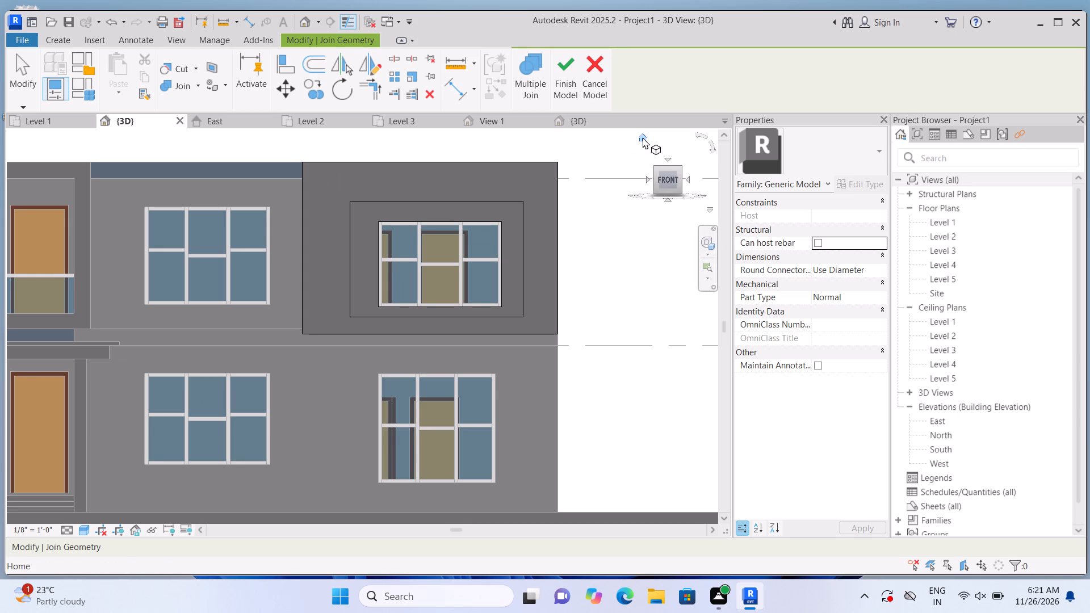
click(643, 137)
scroll(309, 420, up, 2)
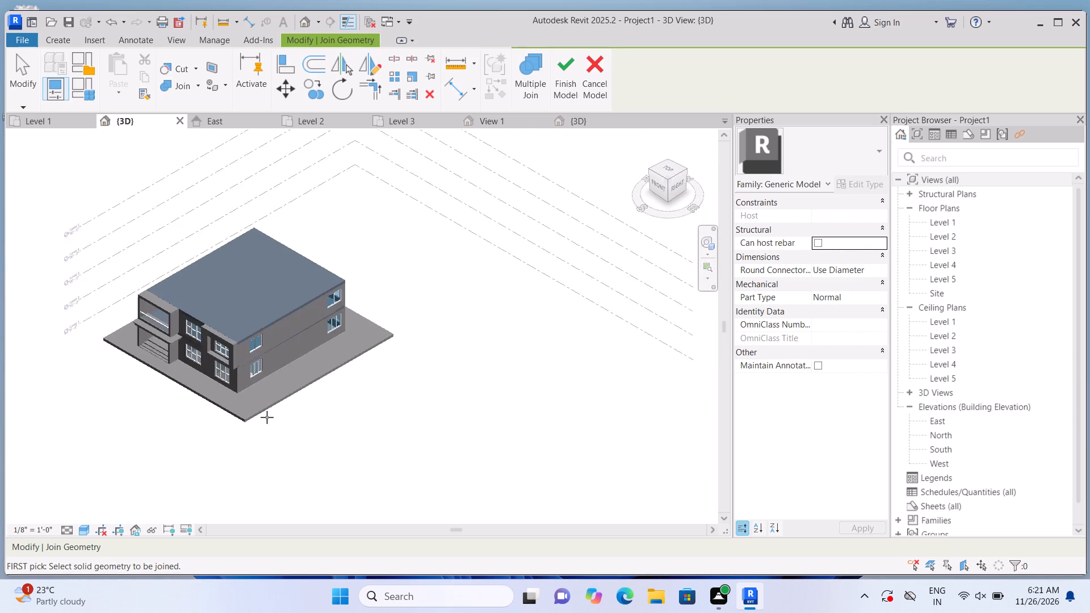
scroll(267, 417, up, 8)
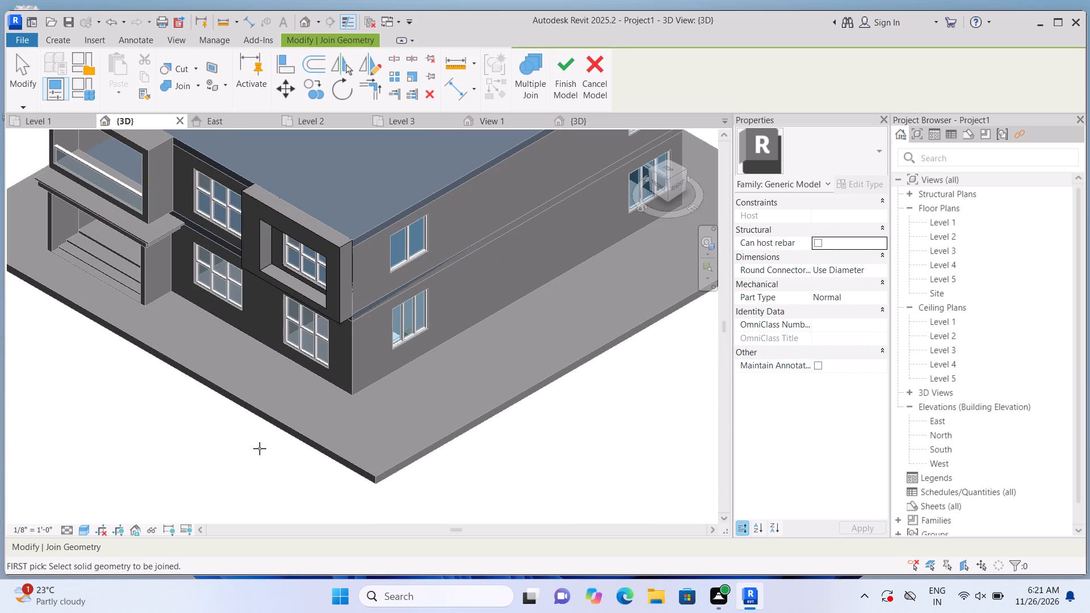
middle_drag(259, 426, 267, 460)
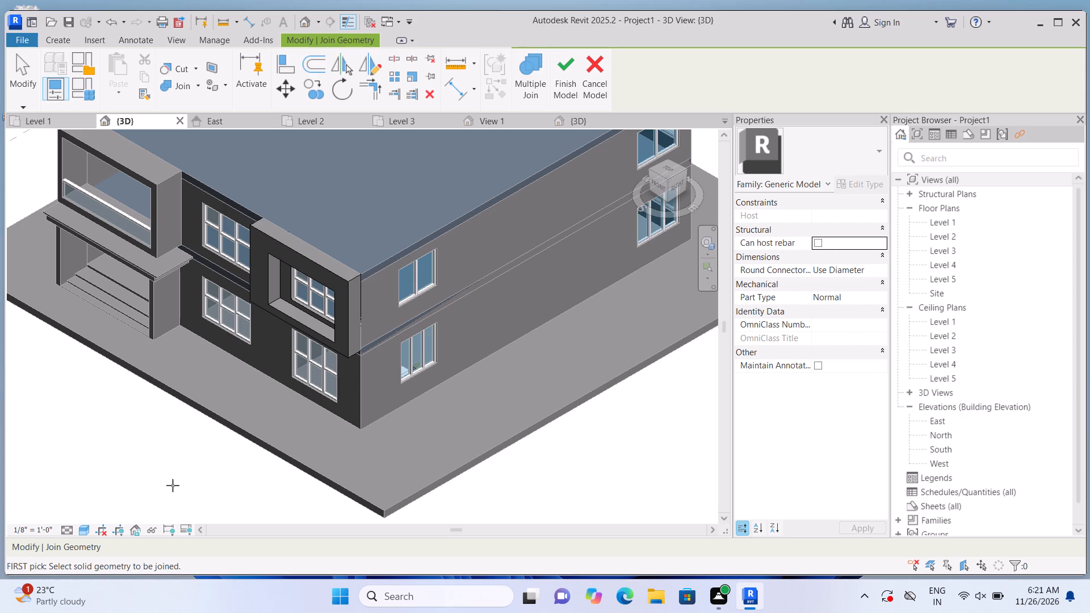
shift+scroll(171, 480, up, 1)
shift+middle_click(172, 522)
shift+middle_drag(173, 519, 147, 454)
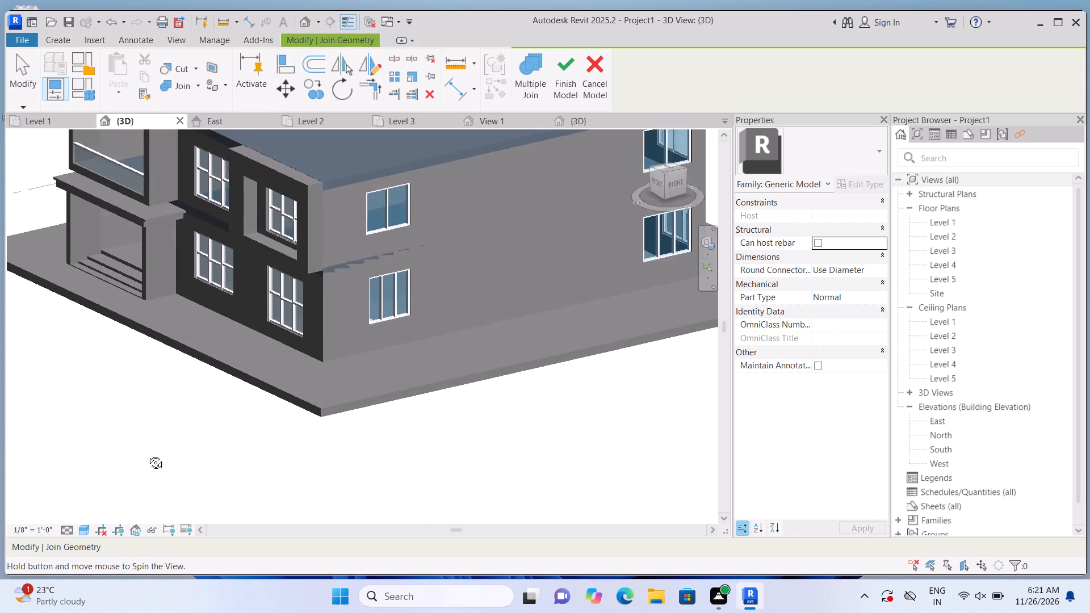
Examine the two-storey house from the front-right corner and straight-on front view, checking the projecting Level 2 window frame against the facade.
shift+middle_drag(147, 454, 145, 443)
scroll(145, 446, down, 1)
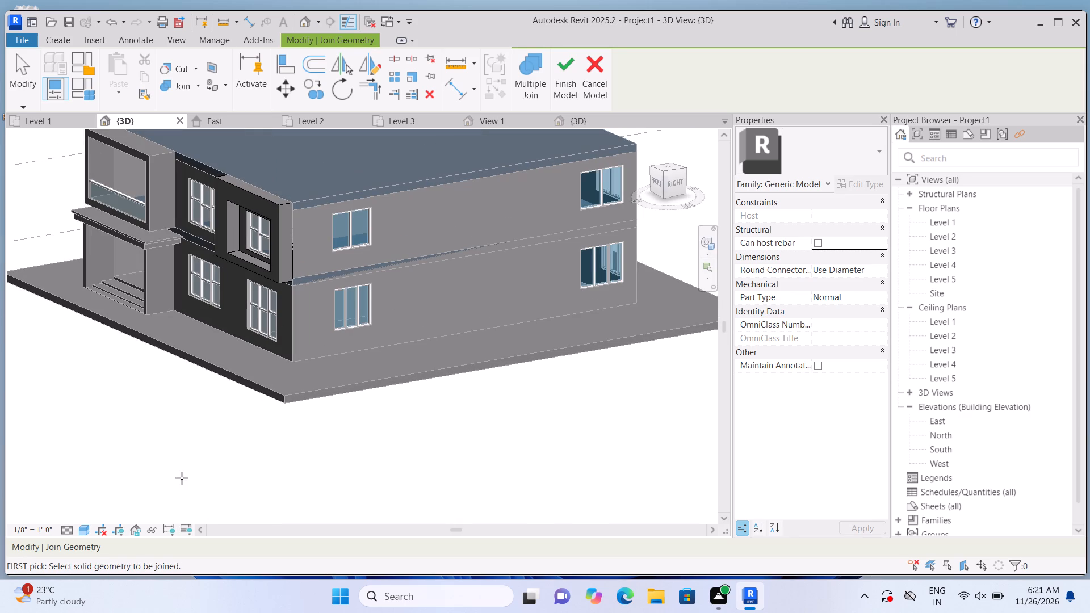
shift+middle_click(170, 426)
shift+middle_drag(232, 457, 219, 425)
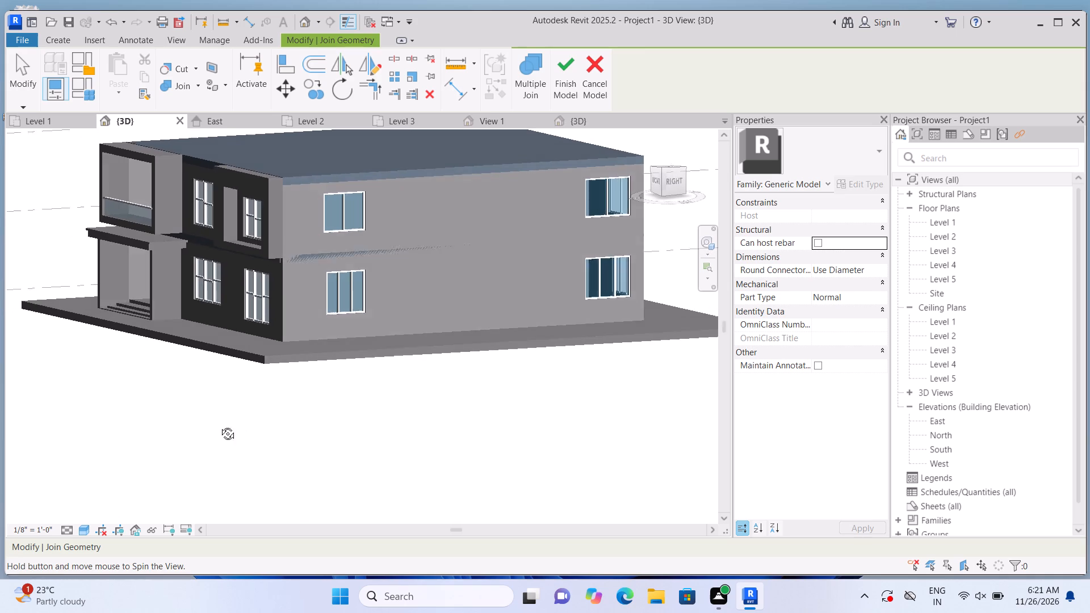
shift+middle_drag(219, 425, 217, 425)
scroll(250, 469, up, 1)
scroll(216, 377, up, 1)
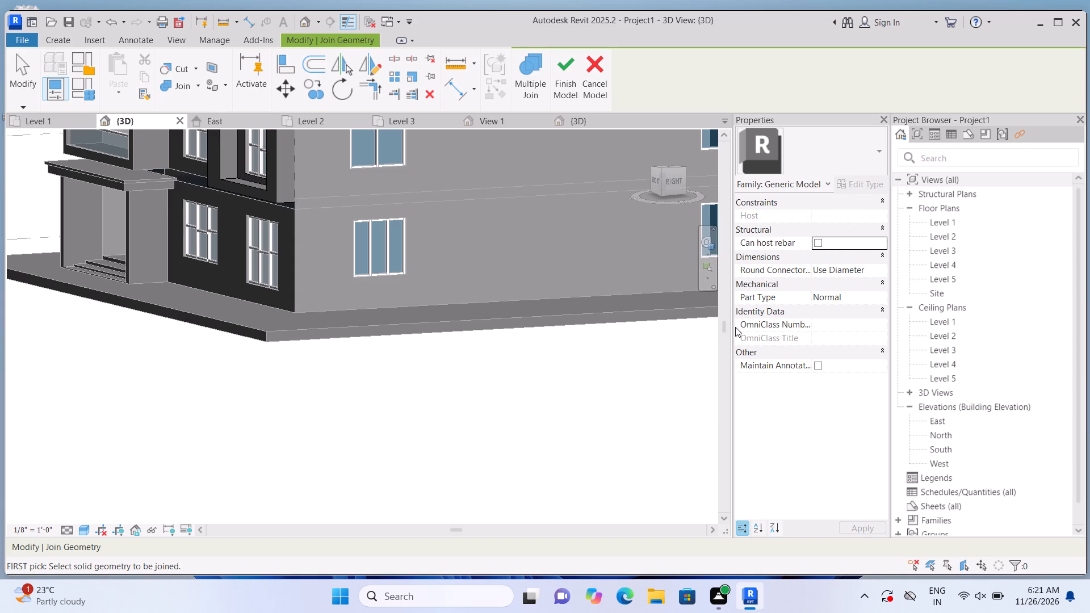
click(656, 178)
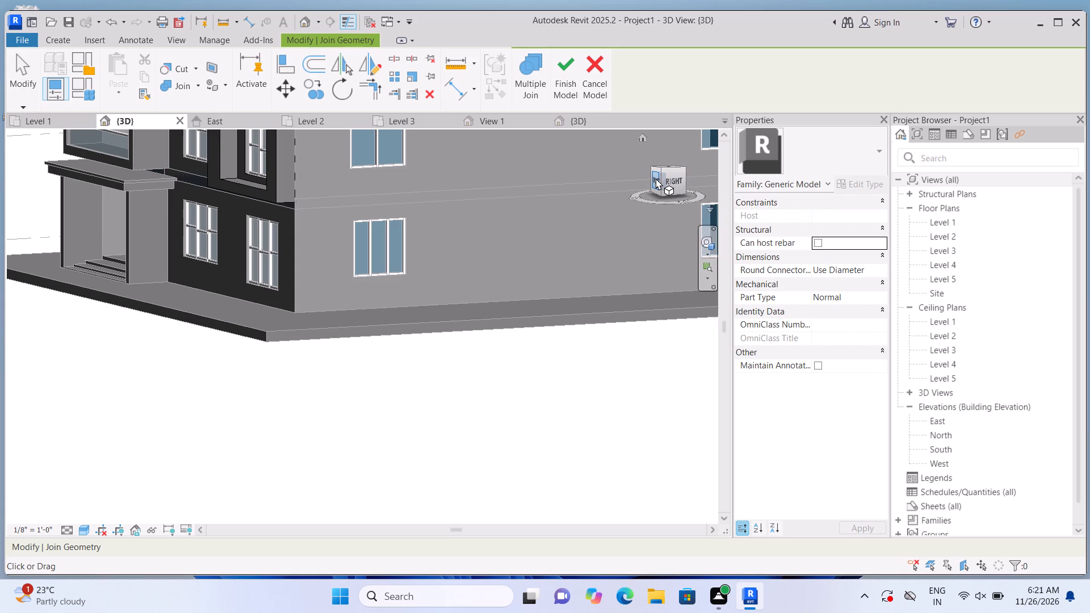
scroll(400, 345, up, 2)
scroll(311, 370, up, 2)
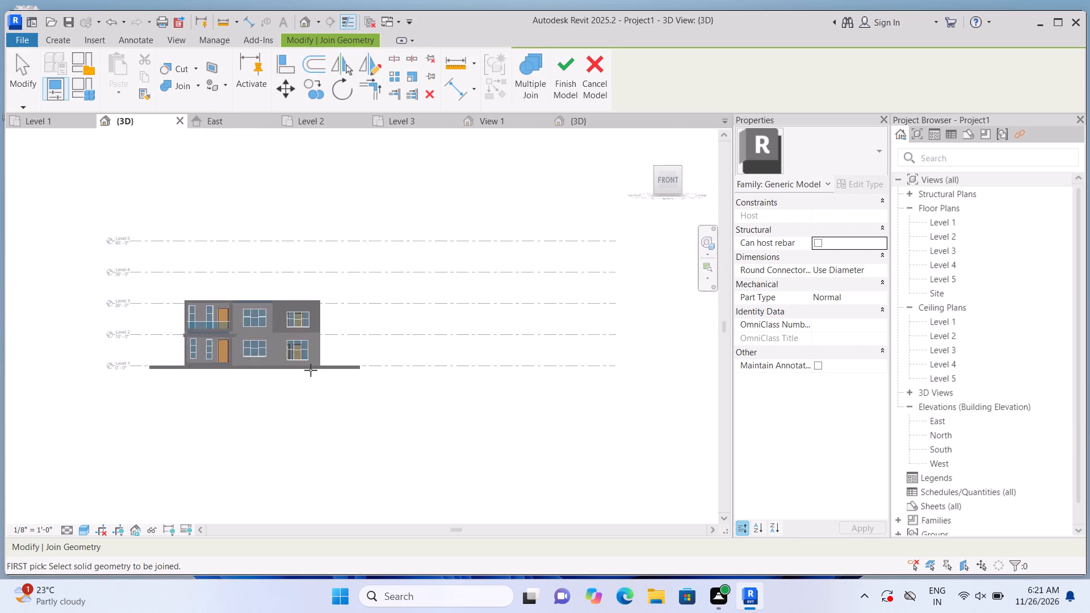
scroll(311, 370, up, 6)
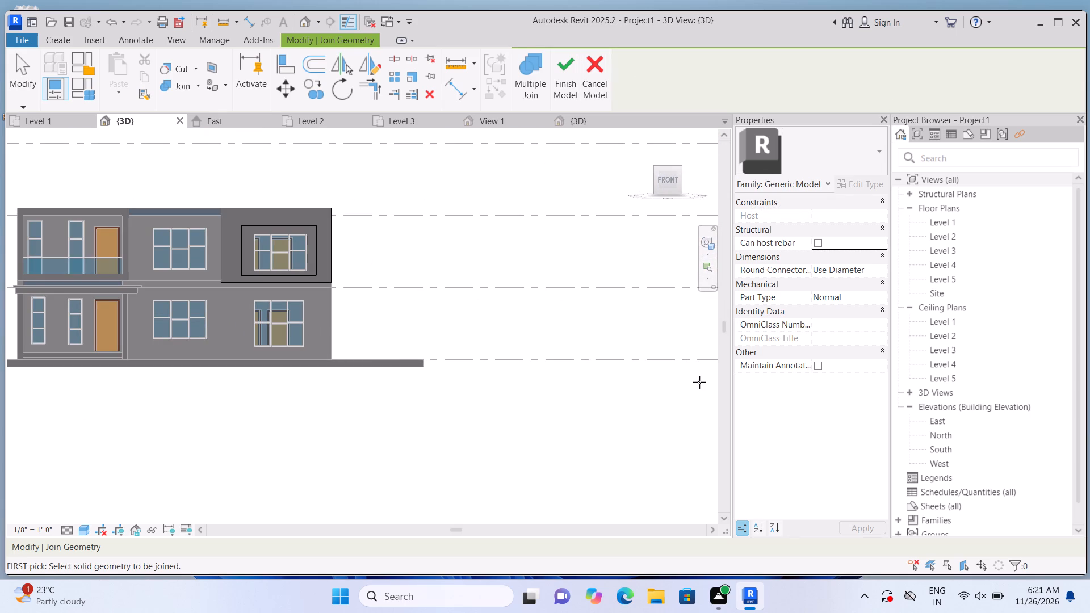
scroll(562, 384, down, 4)
scroll(295, 250, up, 3)
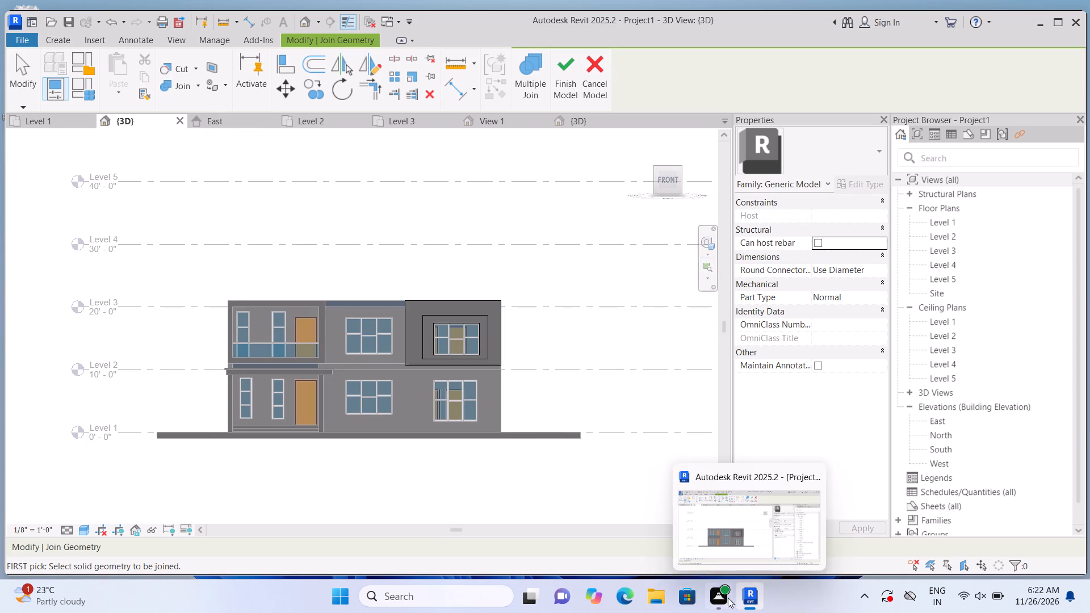
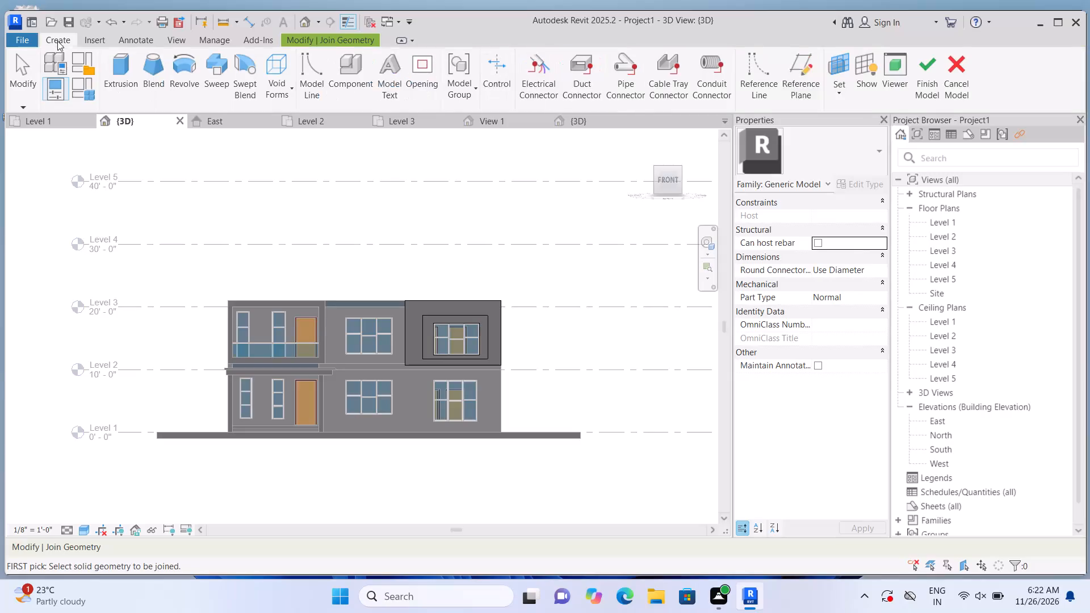
Create an extrusion on the ground-floor front wall plane from a rectangle about 4' wide and 9' high, outside the wall's right-hand corner.
click(122, 75)
click(732, 97)
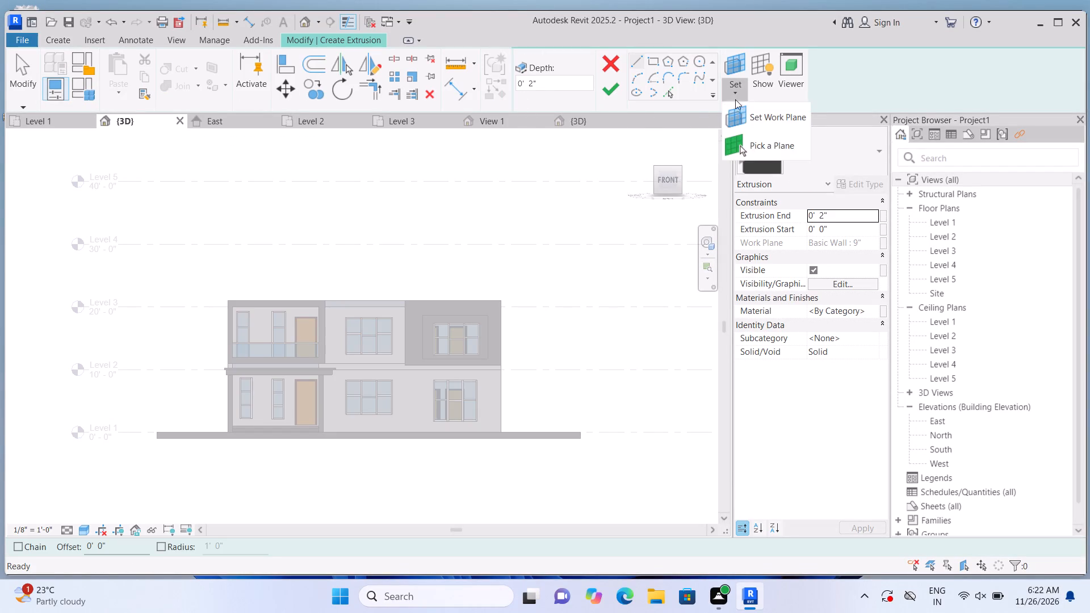
click(745, 137)
scroll(626, 349, up, 3)
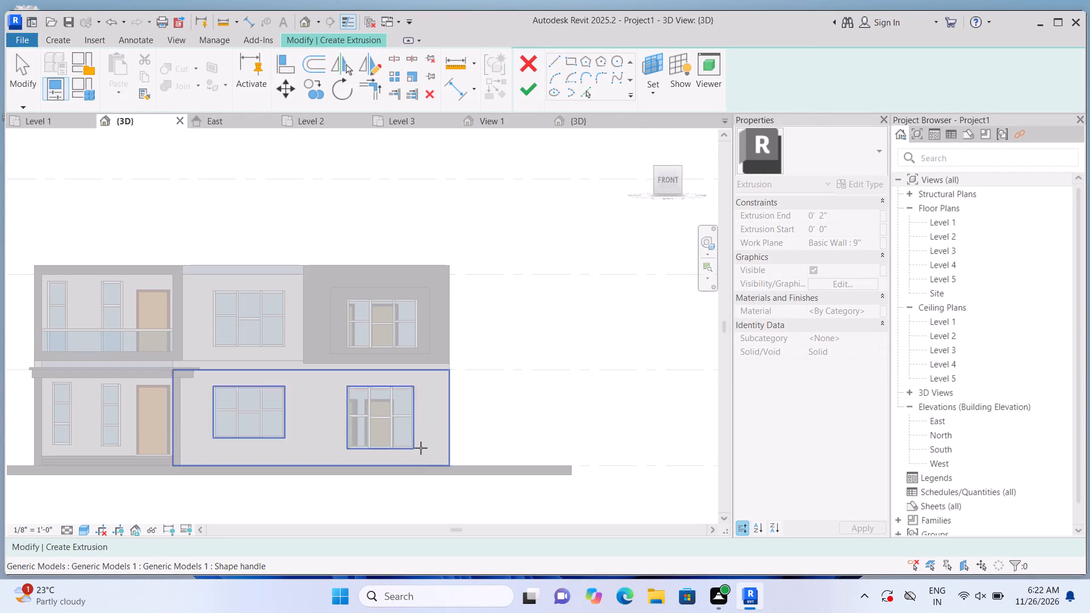
click(442, 428)
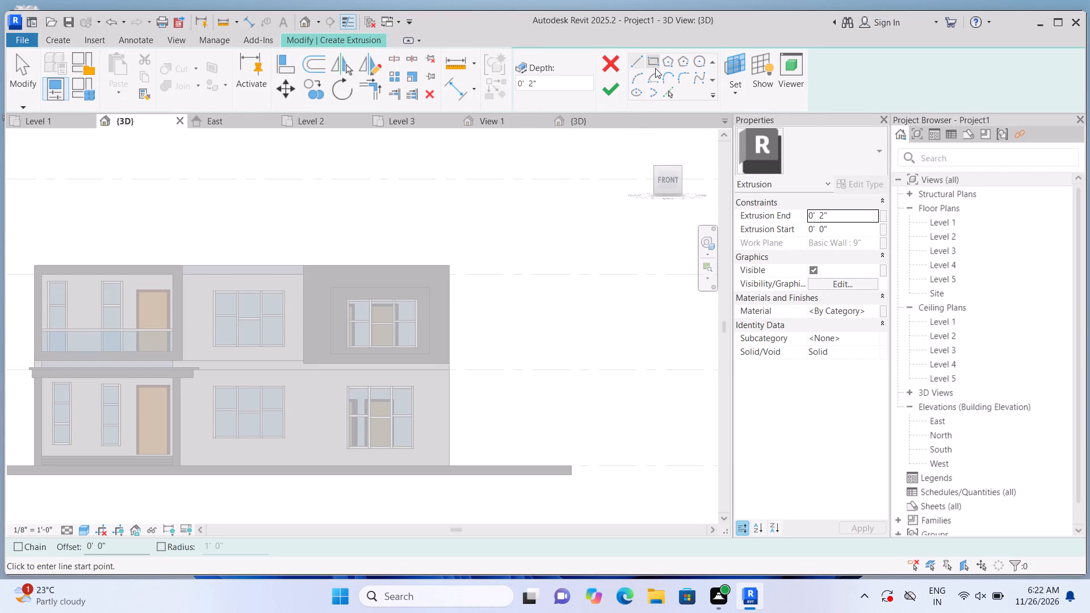
click(655, 67)
scroll(475, 404, up, 5)
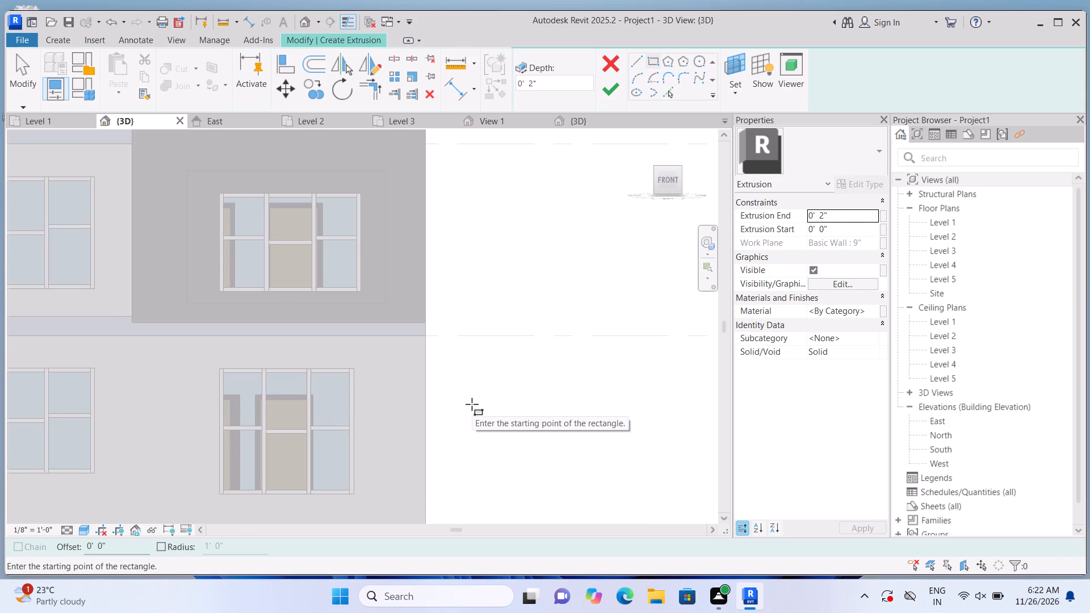
click(426, 350)
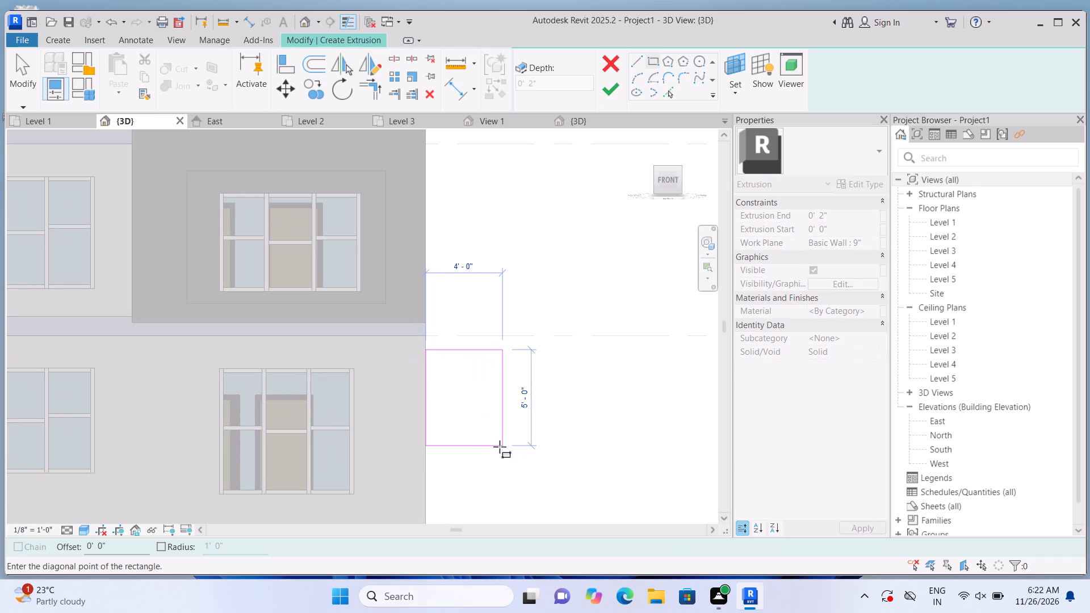
scroll(504, 463, down, 4)
scroll(504, 492, up, 2)
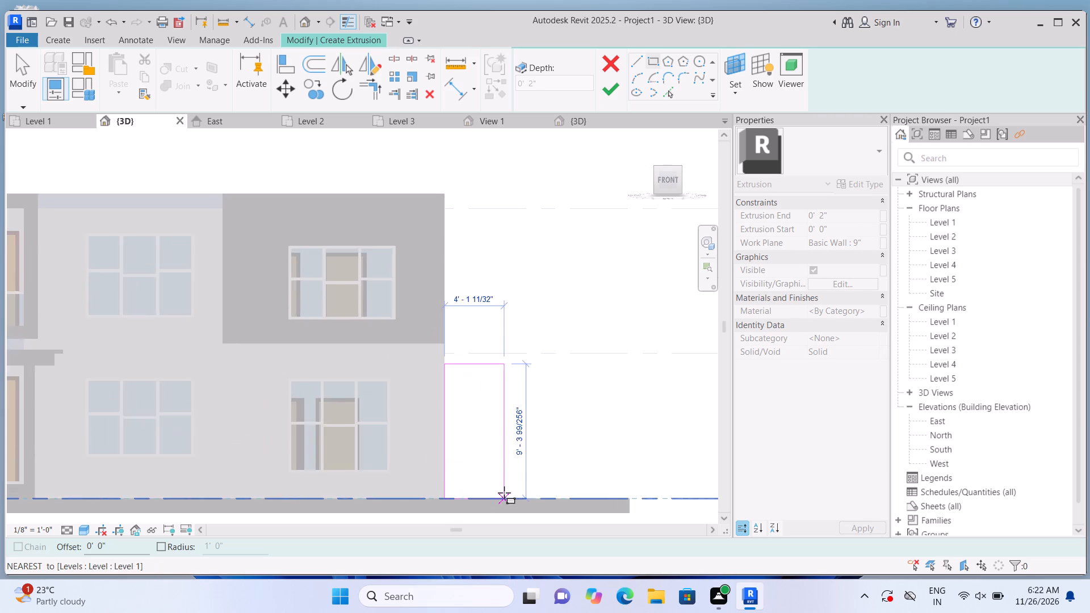
scroll(504, 493, up, 1)
click(504, 493)
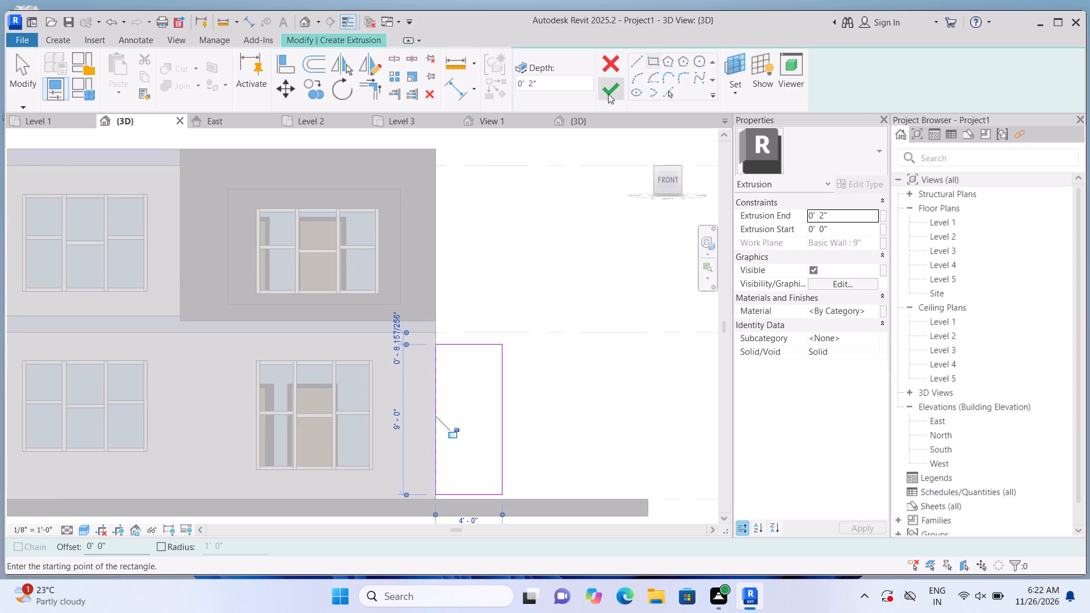
click(608, 94)
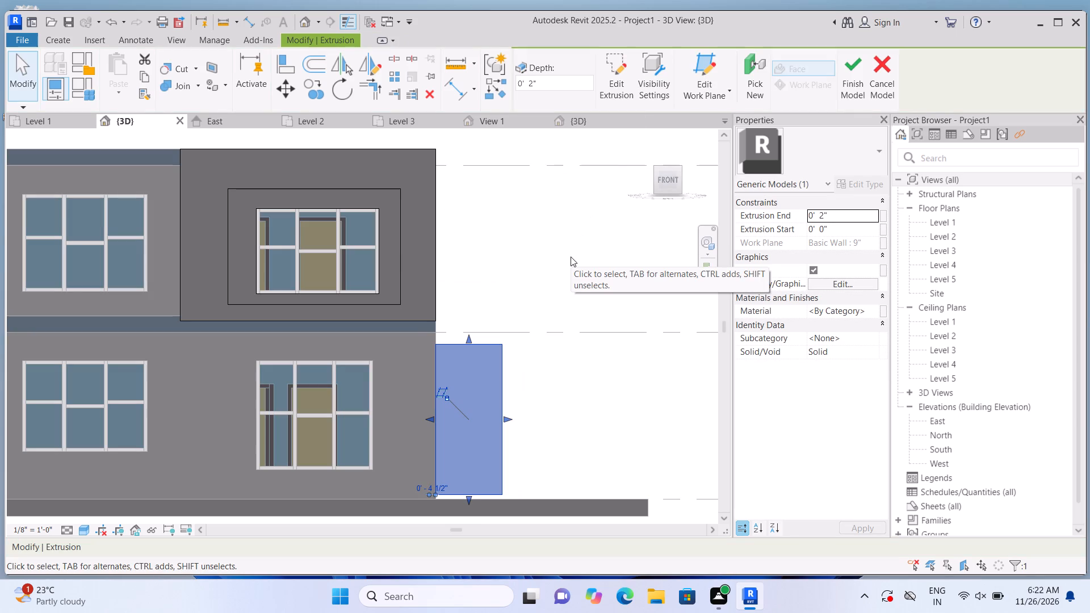
Stretch the extrusion's bottom edge down to the top of the ground slab at Level 1.
scroll(479, 482, up, 3)
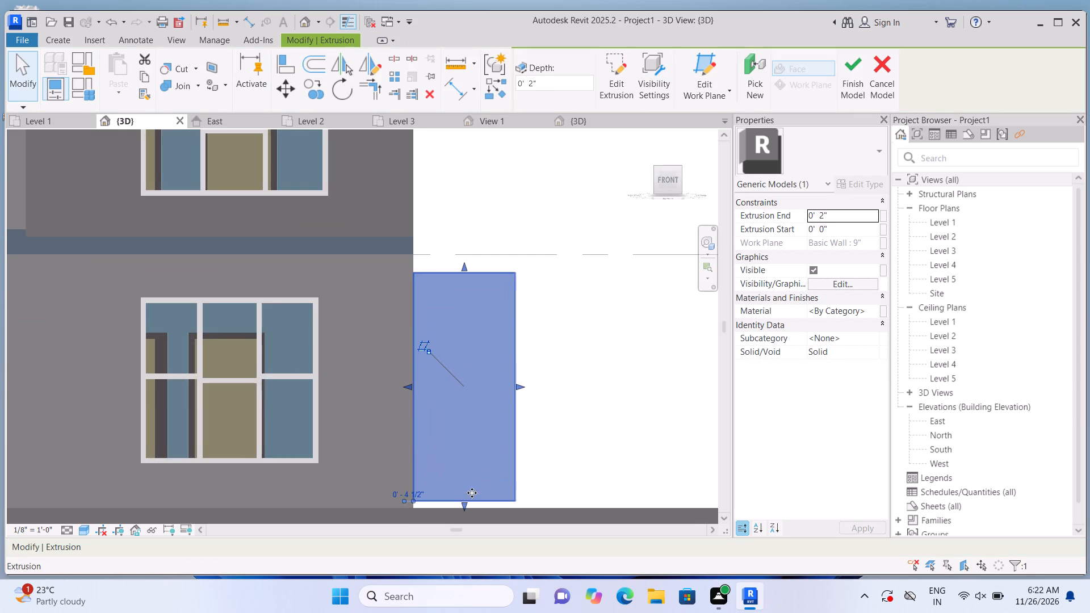
scroll(454, 269, down, 4)
scroll(480, 443, up, 4)
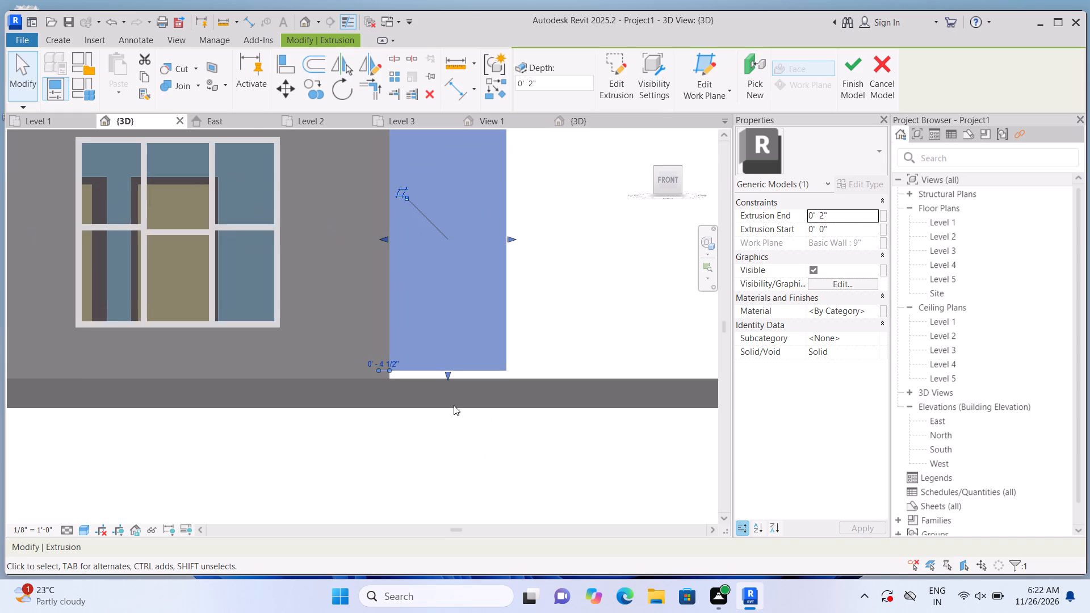
scroll(454, 405, up, 2)
drag(445, 366, 447, 375)
click(452, 448)
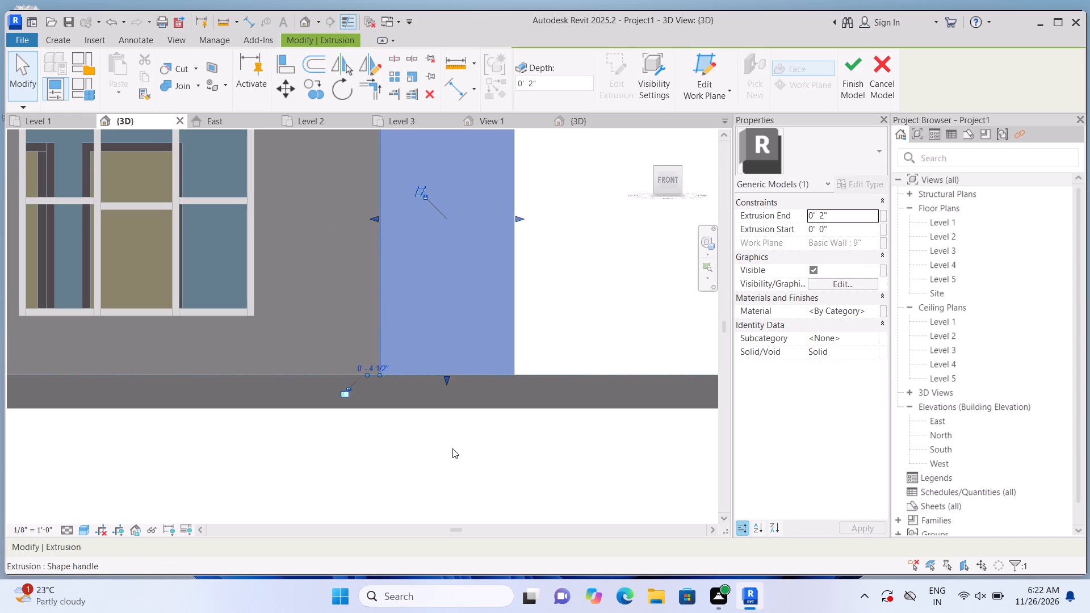
click(488, 306)
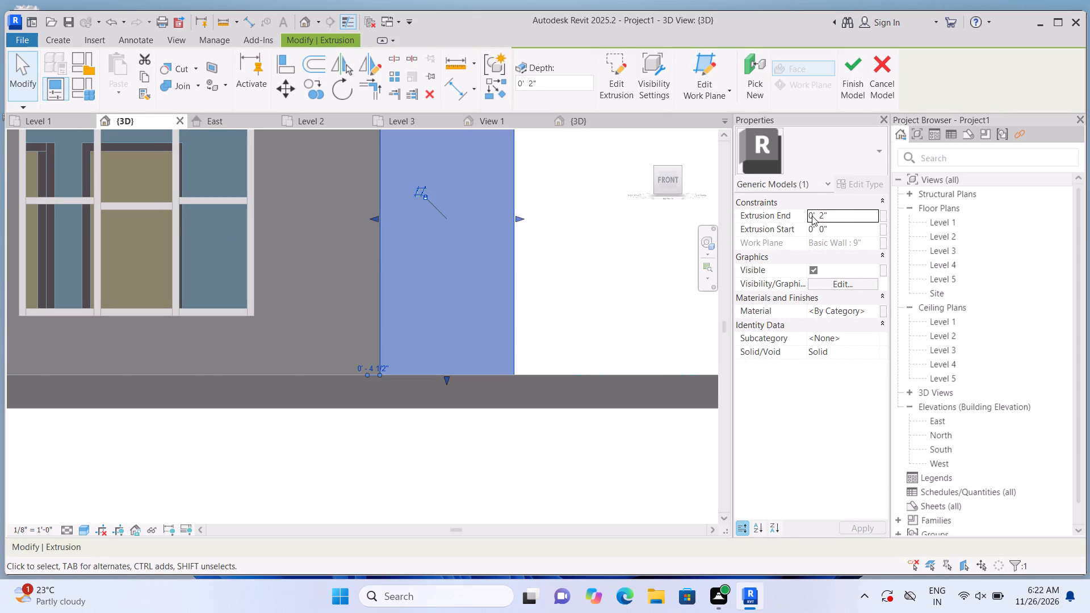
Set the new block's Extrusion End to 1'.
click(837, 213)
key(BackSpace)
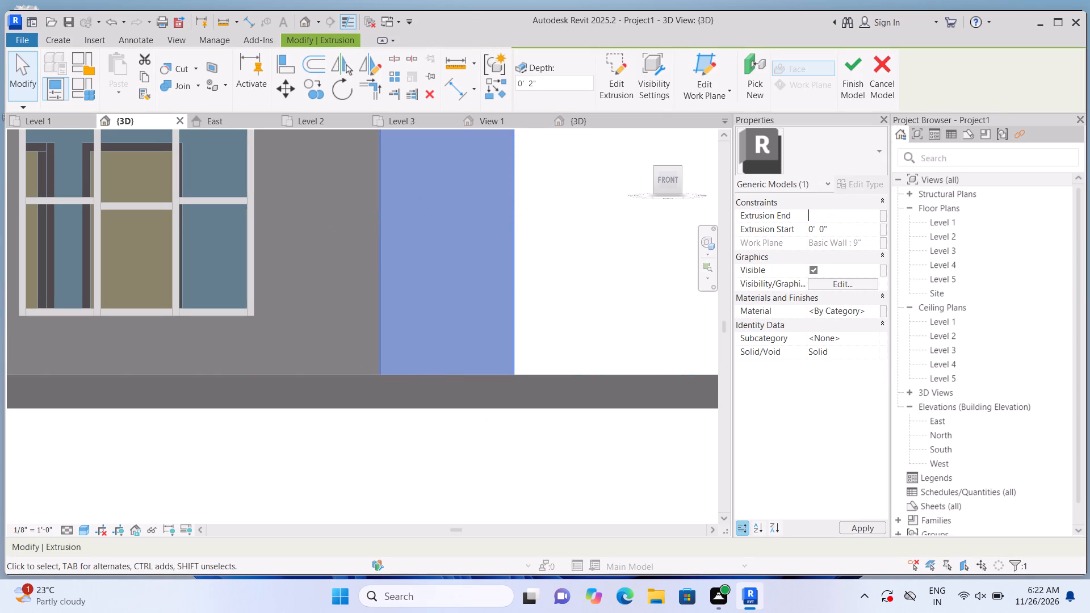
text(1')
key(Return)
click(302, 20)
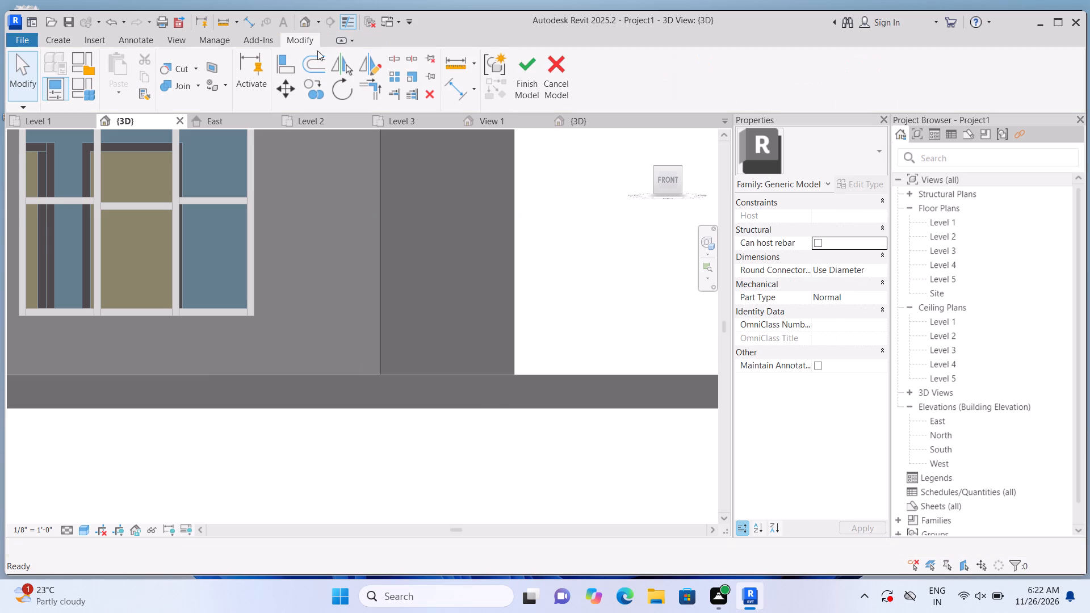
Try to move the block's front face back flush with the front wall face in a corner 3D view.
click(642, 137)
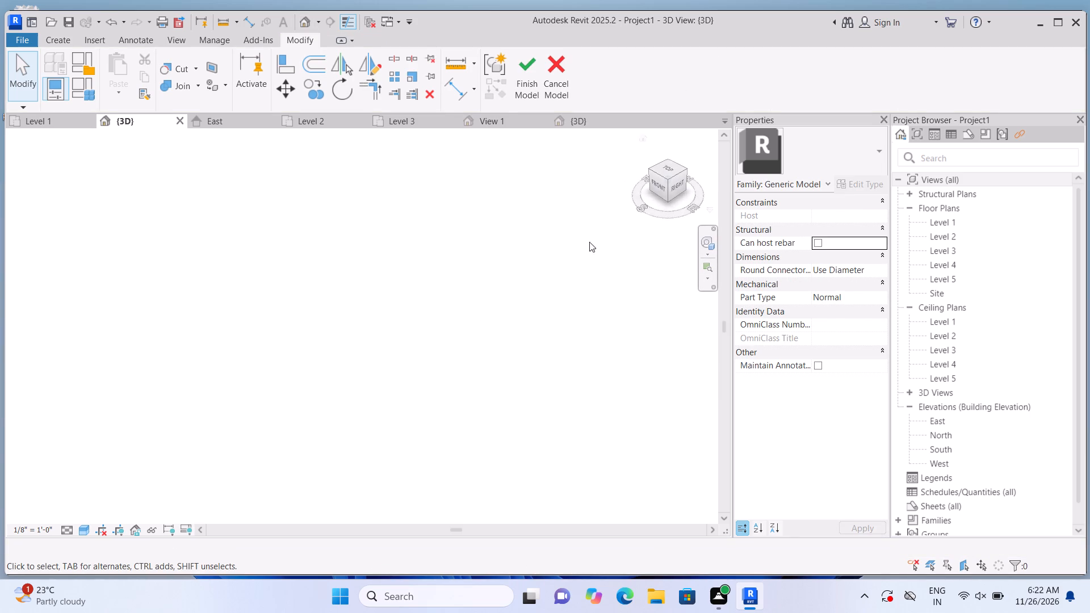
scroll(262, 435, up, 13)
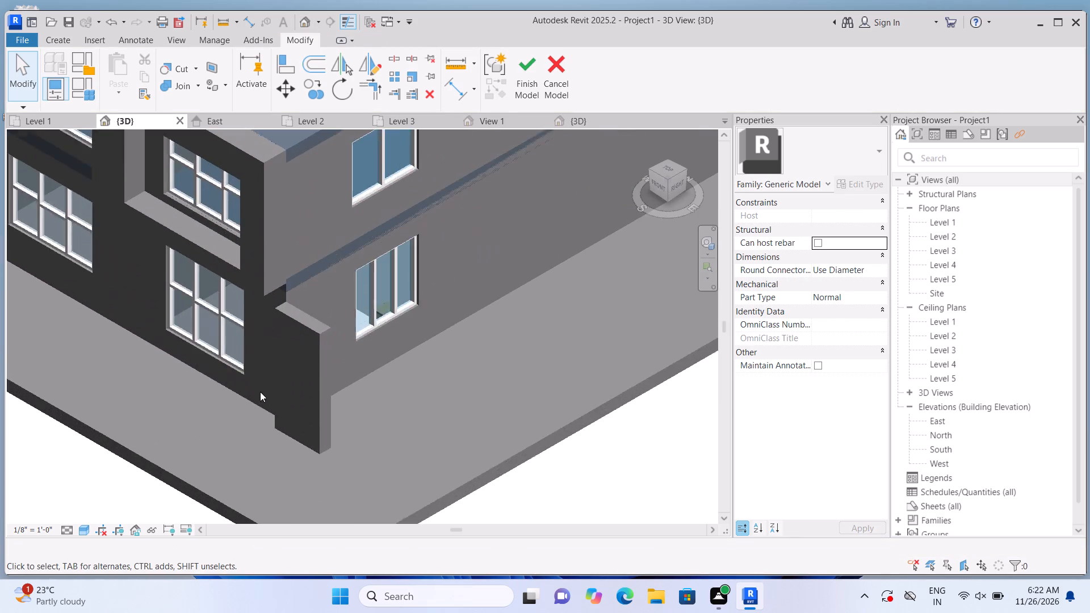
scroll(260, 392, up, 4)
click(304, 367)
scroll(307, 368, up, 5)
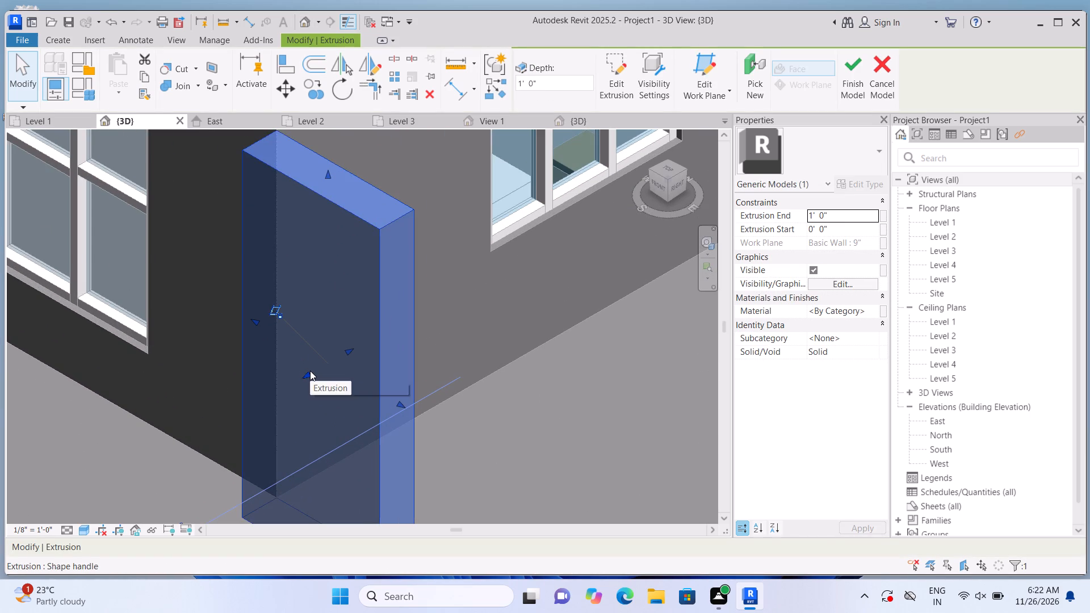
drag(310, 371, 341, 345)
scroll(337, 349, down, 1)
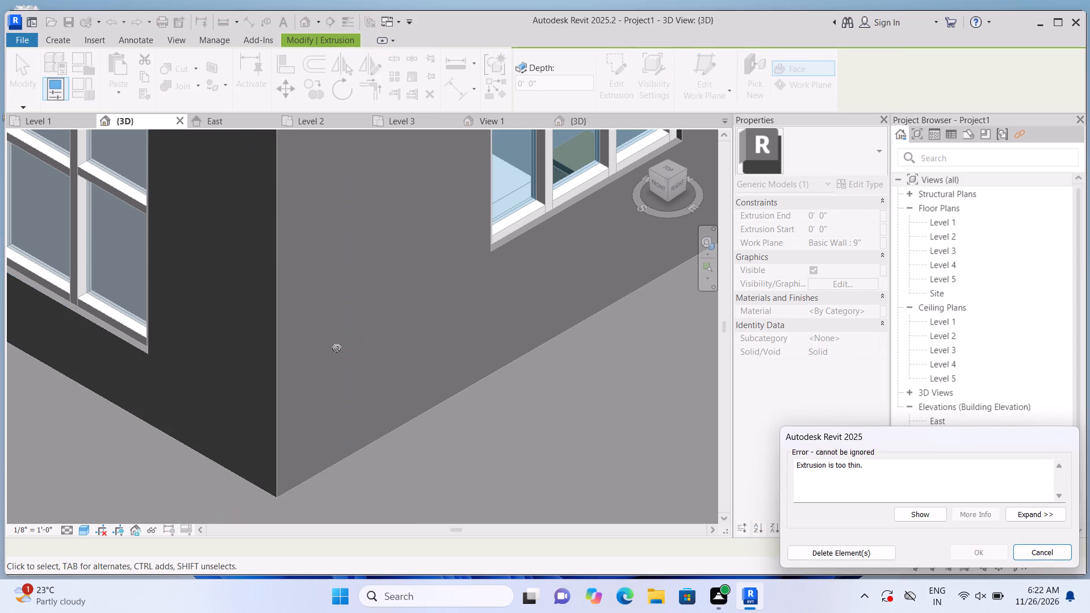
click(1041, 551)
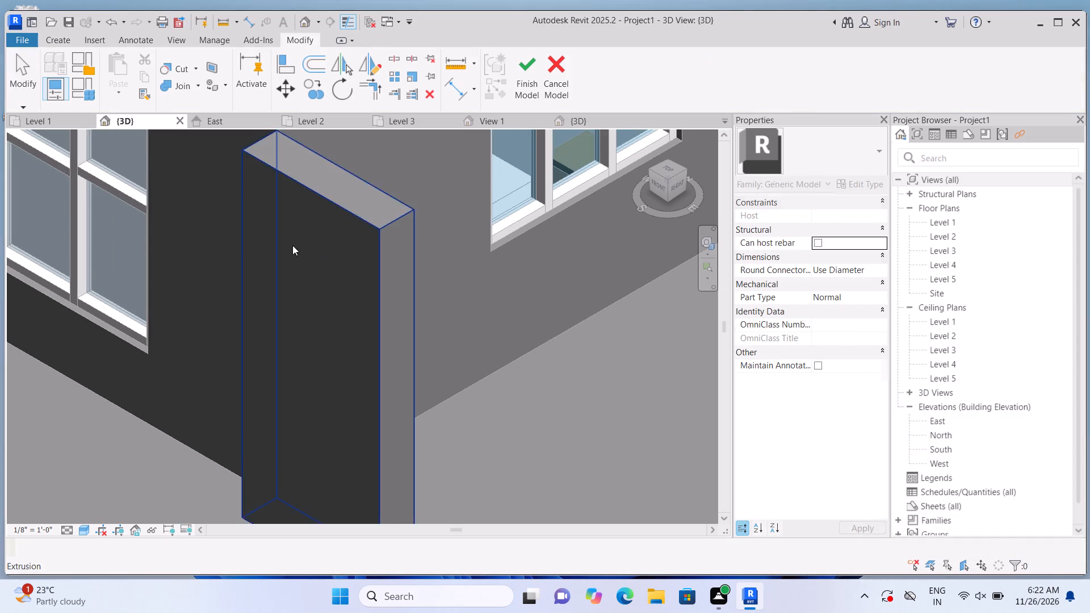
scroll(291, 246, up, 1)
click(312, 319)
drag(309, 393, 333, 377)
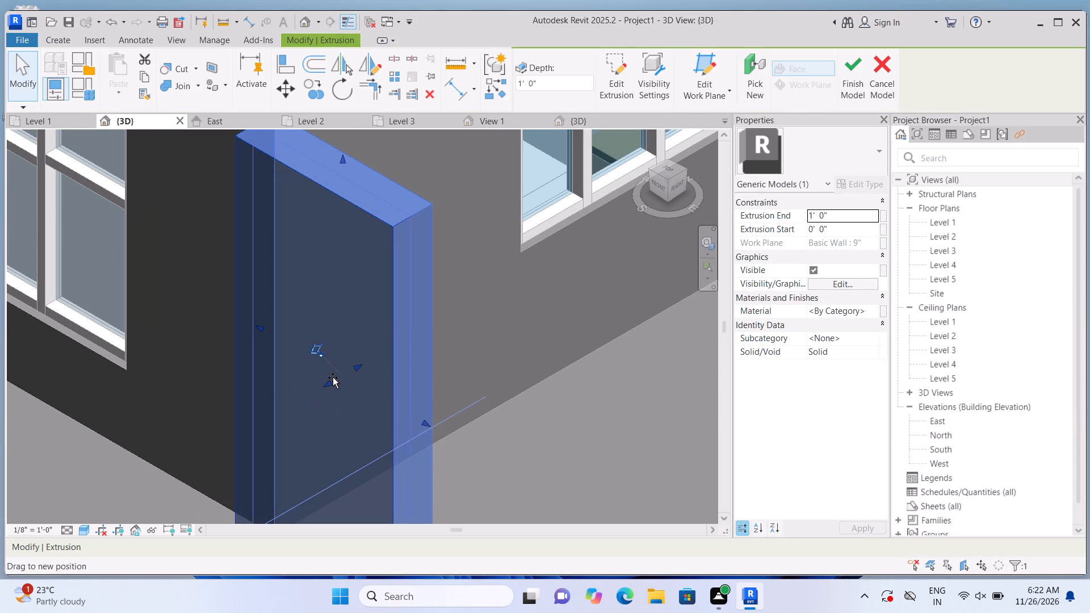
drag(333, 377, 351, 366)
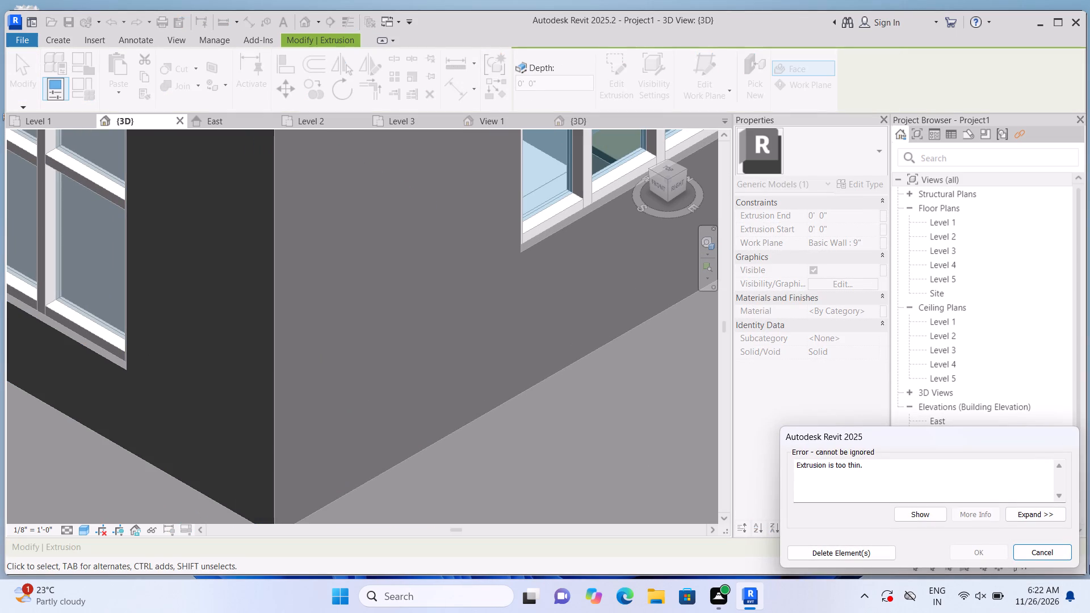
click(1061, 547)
Stretch the block's back face to about 1' 4 1/2" behind the wall plane and bring its front face flush at 0'.
click(364, 363)
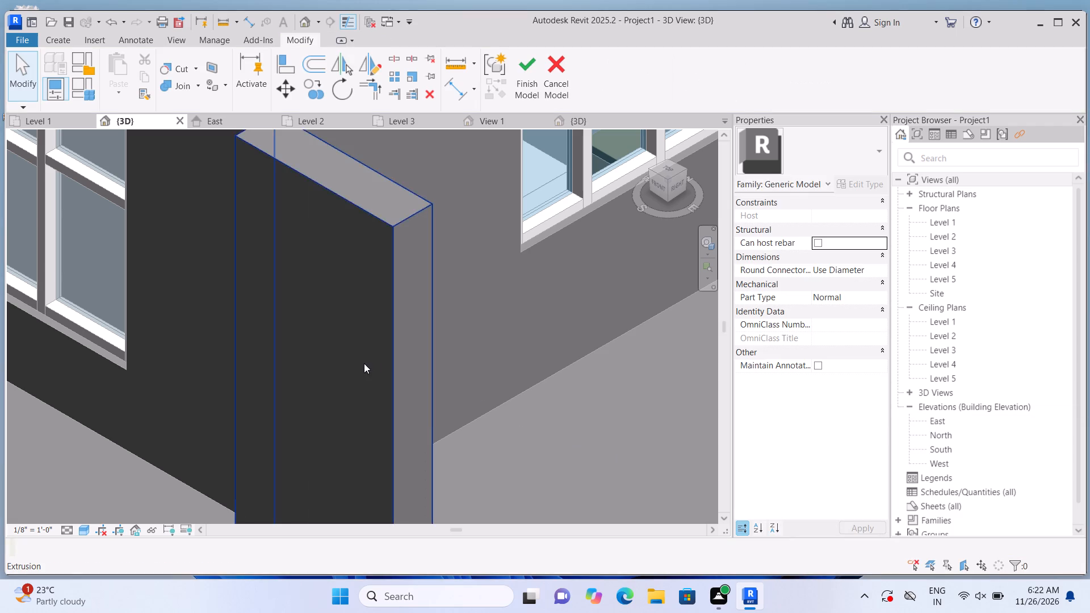
drag(358, 366, 406, 337)
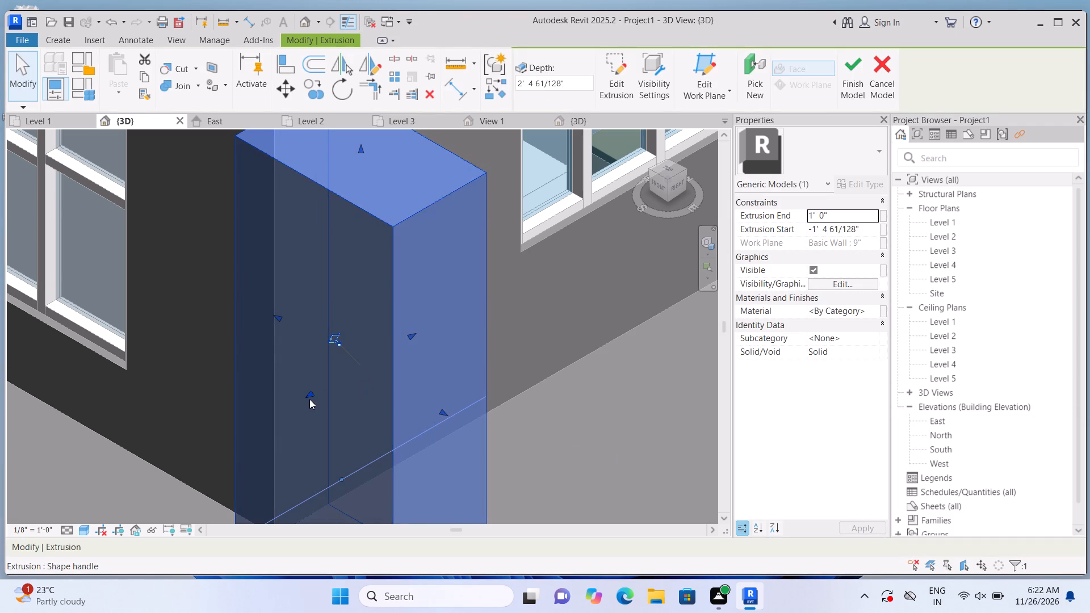
drag(312, 394, 347, 368)
scroll(346, 368, down, 5)
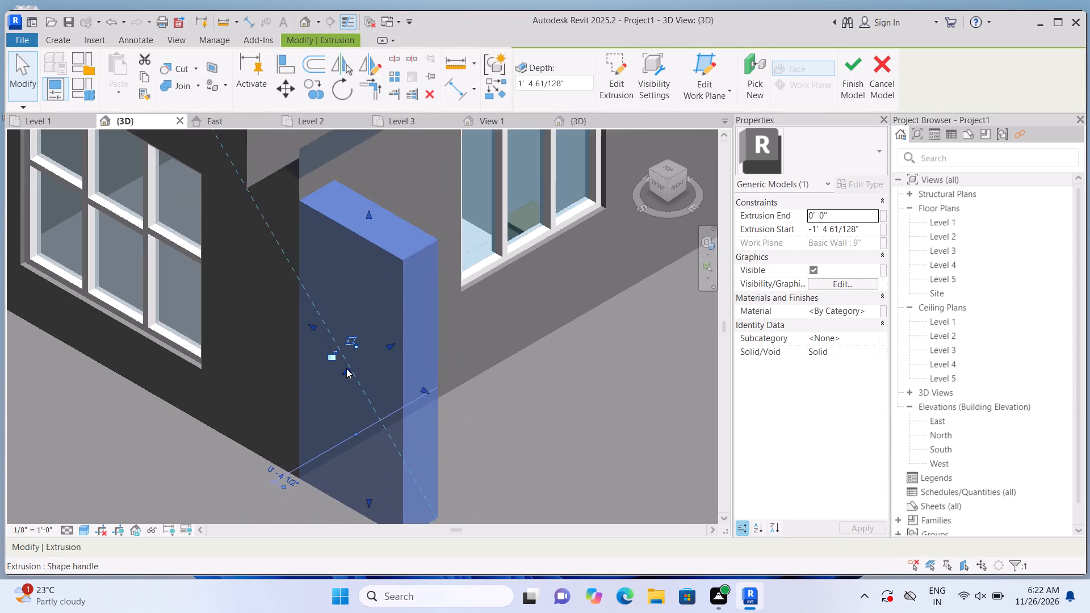
scroll(346, 368, down, 5)
click(204, 480)
Examine how the side block meets the house, from the corner view and from the front view.
scroll(322, 471, up, 4)
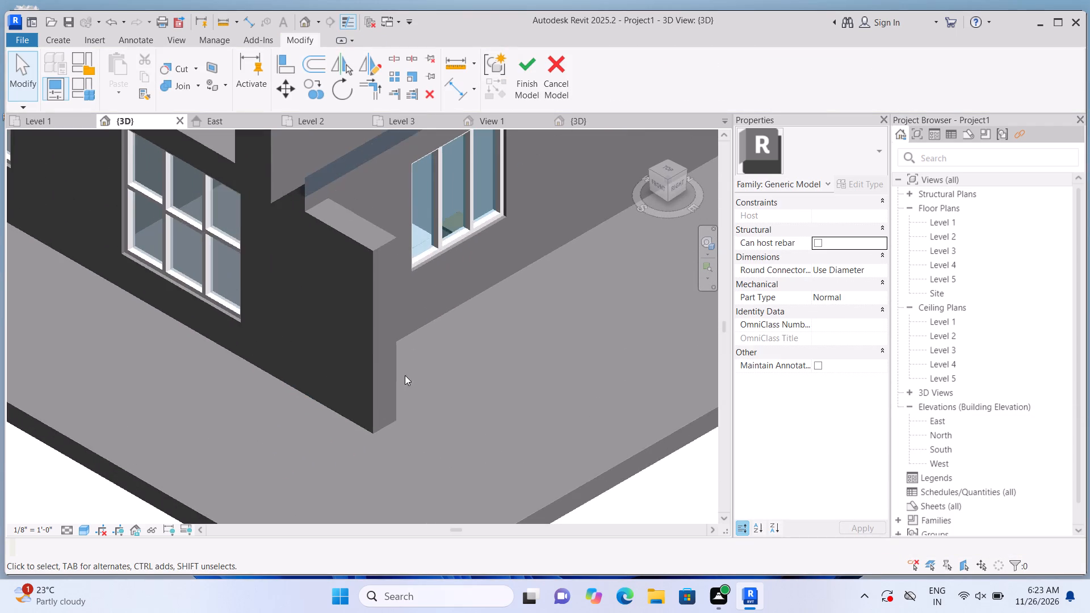
scroll(405, 375, up, 3)
scroll(228, 459, down, 4)
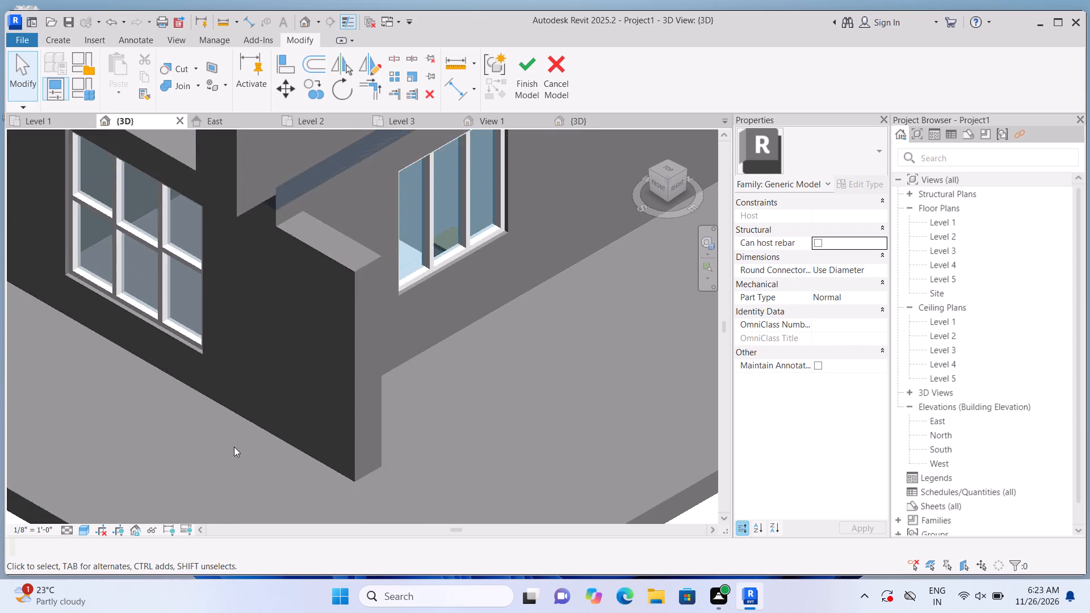
scroll(234, 447, down, 6)
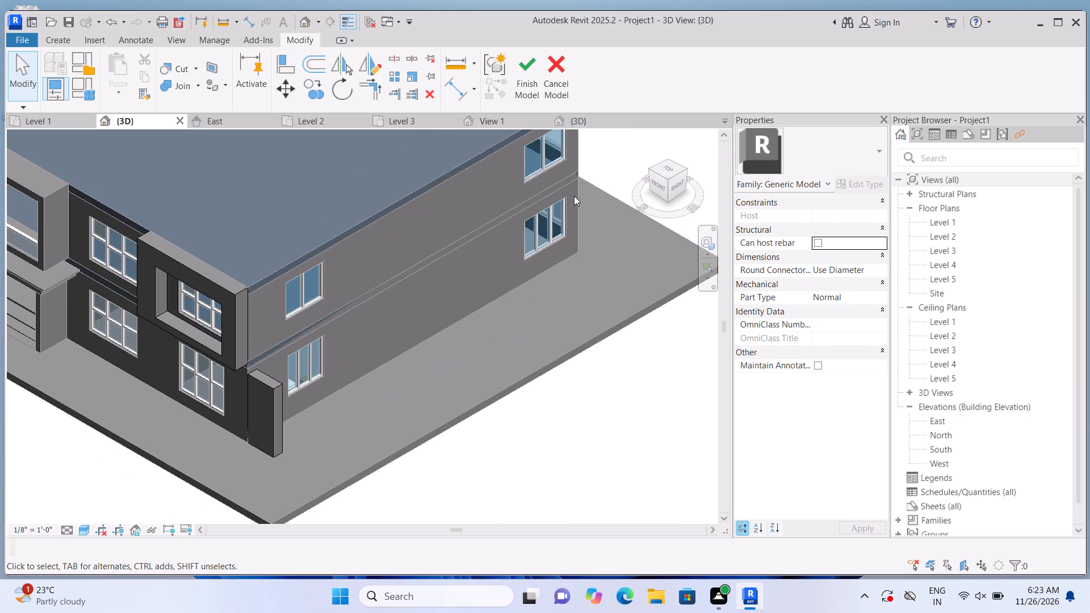
click(659, 187)
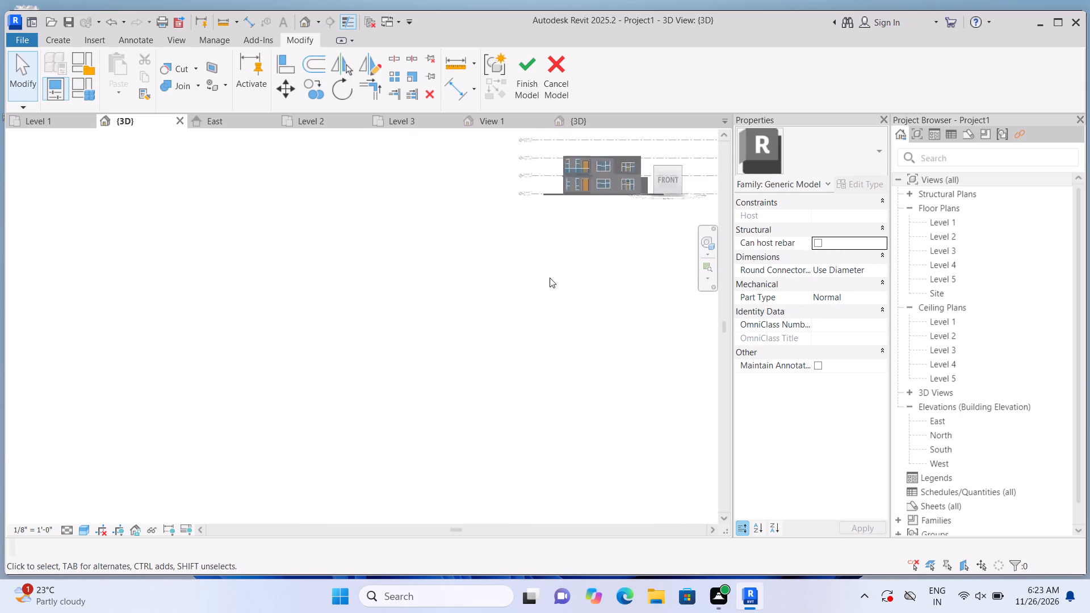
scroll(393, 344, up, 14)
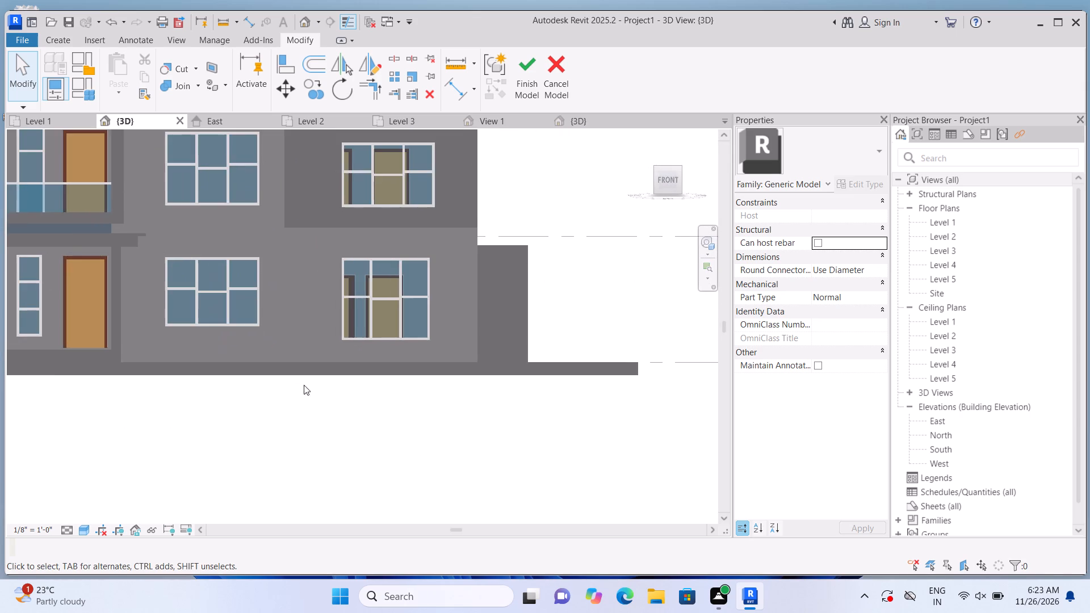
scroll(324, 444, down, 2)
scroll(300, 392, down, 2)
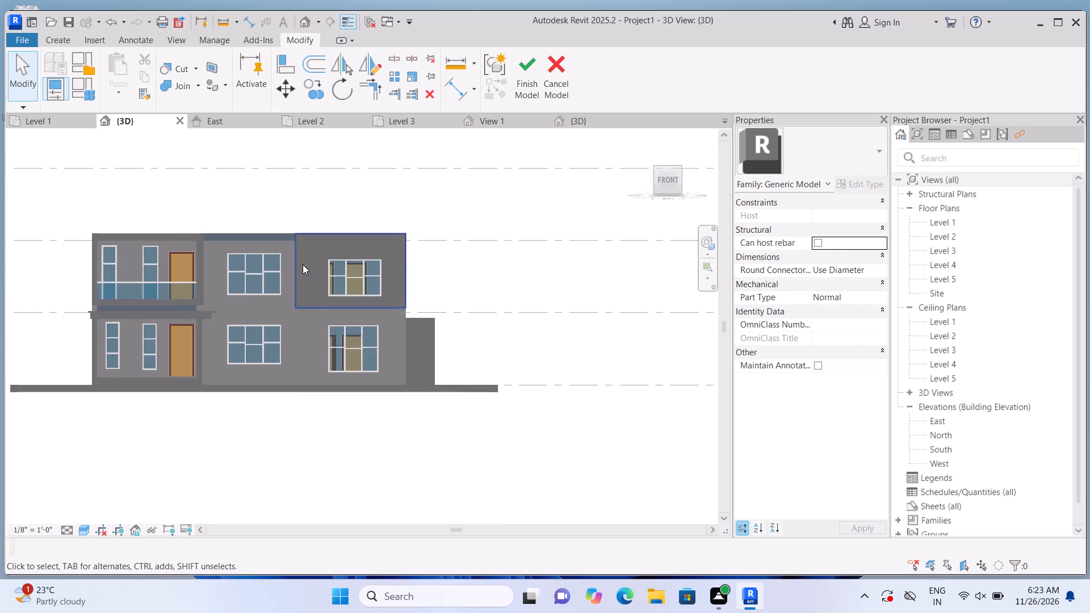
scroll(303, 264, up, 2)
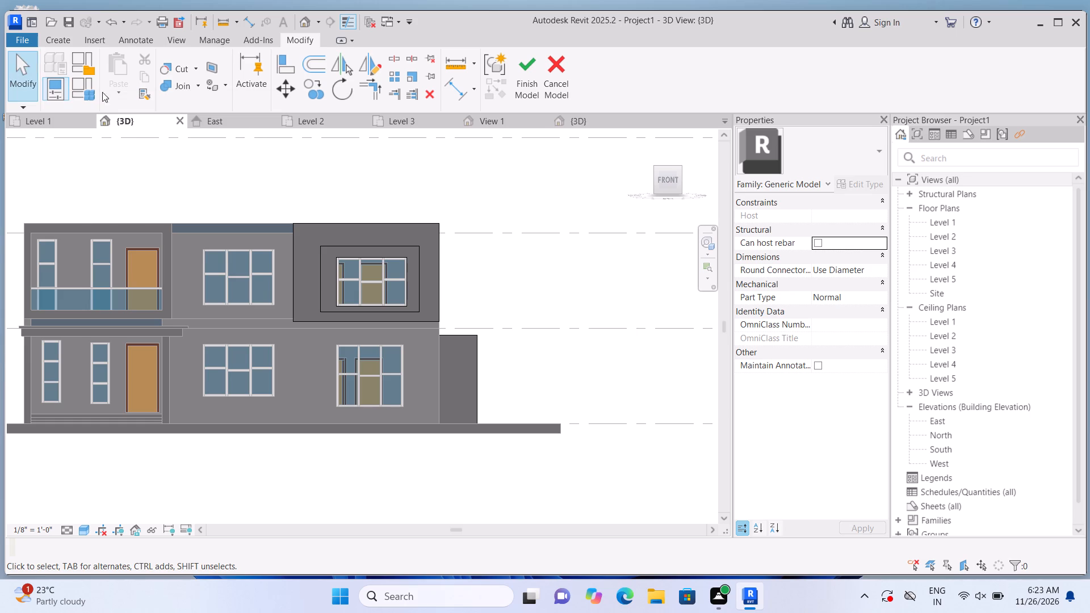
scroll(233, 187, down, 1)
scroll(108, 181, up, 2)
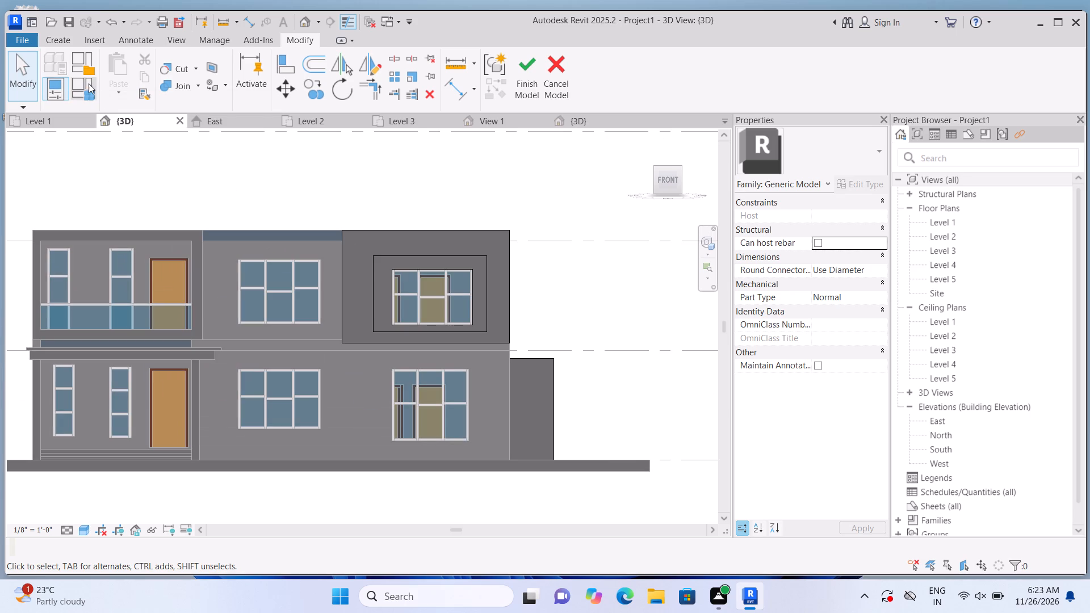
On the front wall face, sketch an extrusion profile about 8 1/4" wide by 8' 7" high along the left edge of the ground-floor window nearest the side block.
click(59, 36)
click(137, 86)
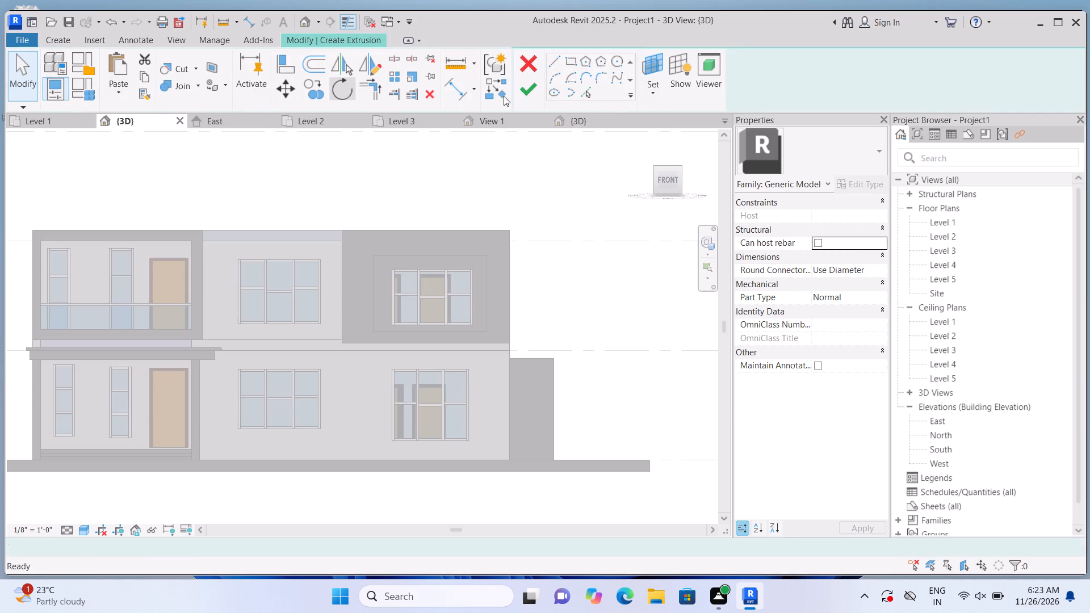
click(739, 87)
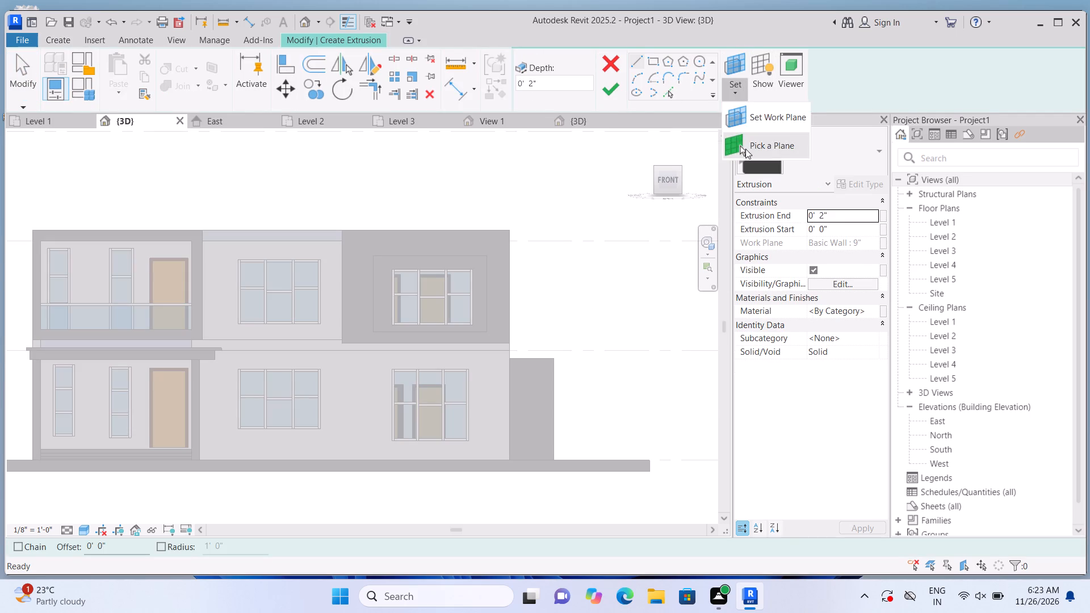
click(745, 149)
click(484, 370)
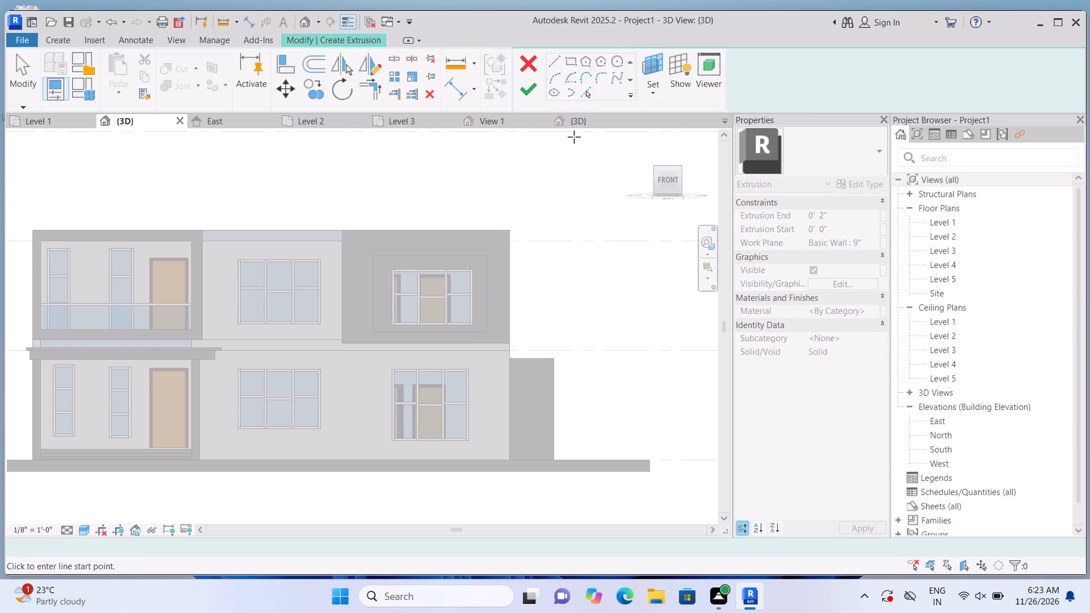
click(657, 60)
scroll(469, 341, up, 3)
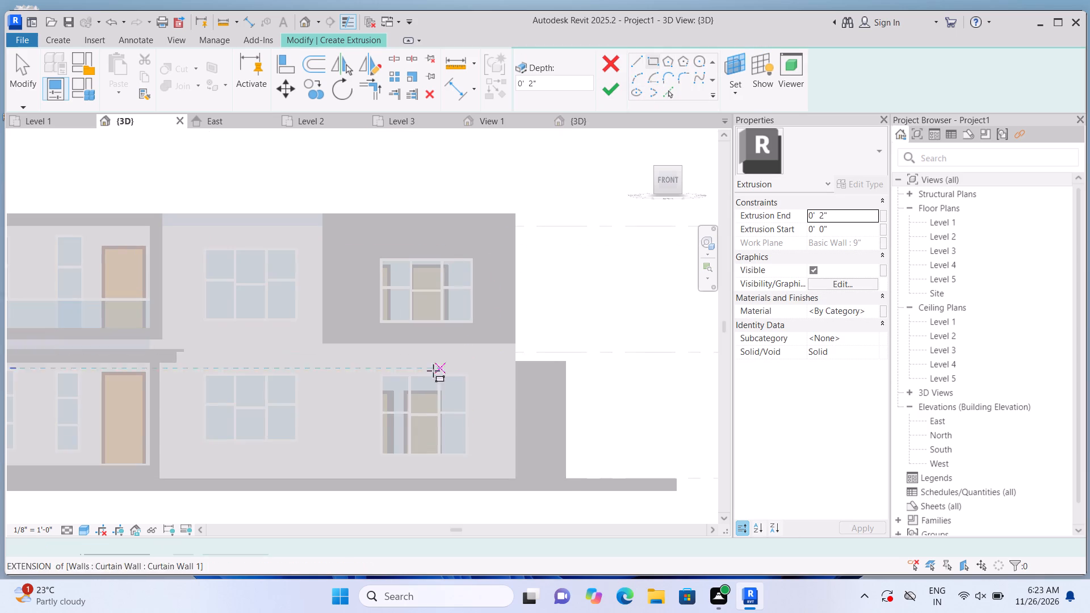
scroll(433, 371, up, 5)
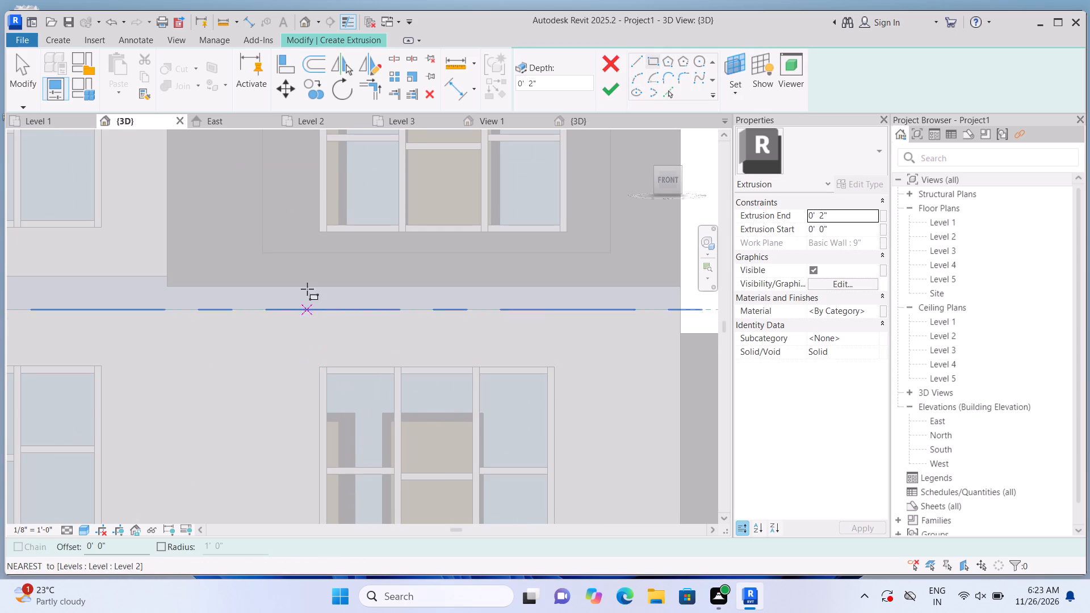
scroll(308, 250, down, 1)
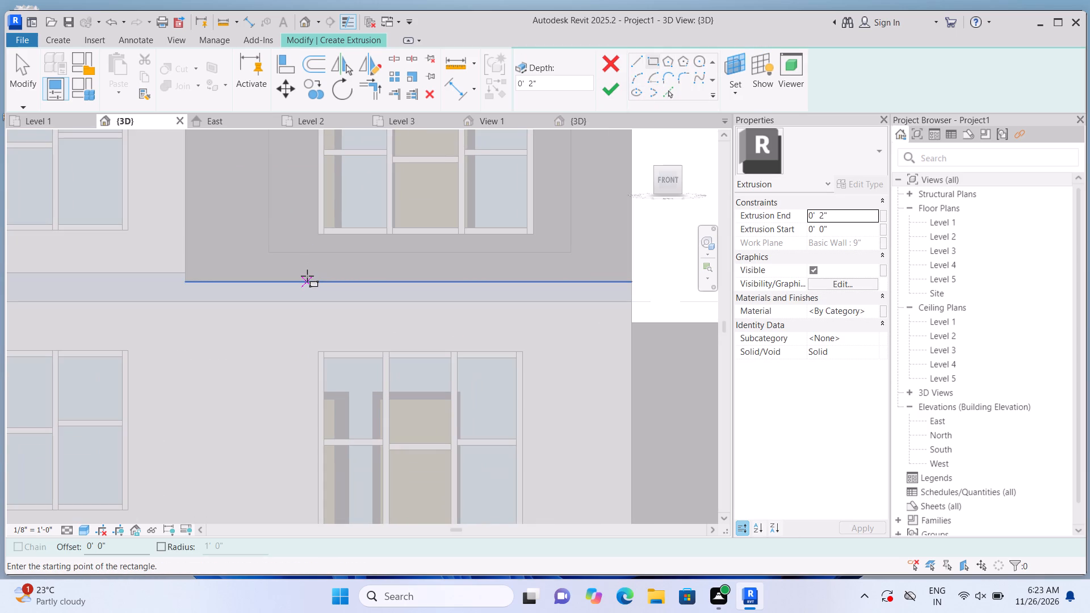
middle_drag(307, 353, 305, 339)
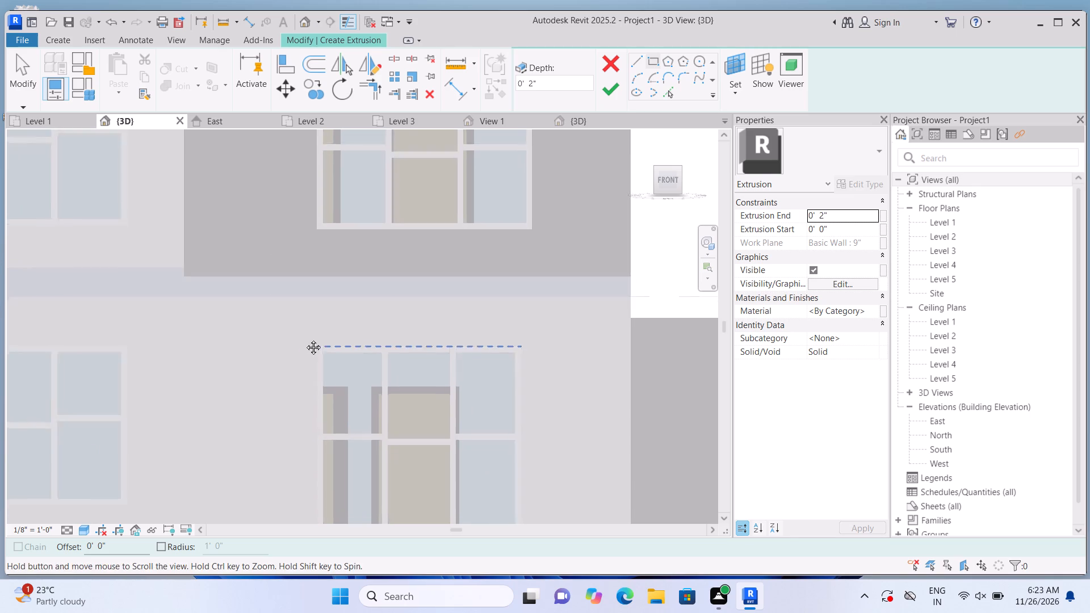
middle_drag(305, 339, 282, 233)
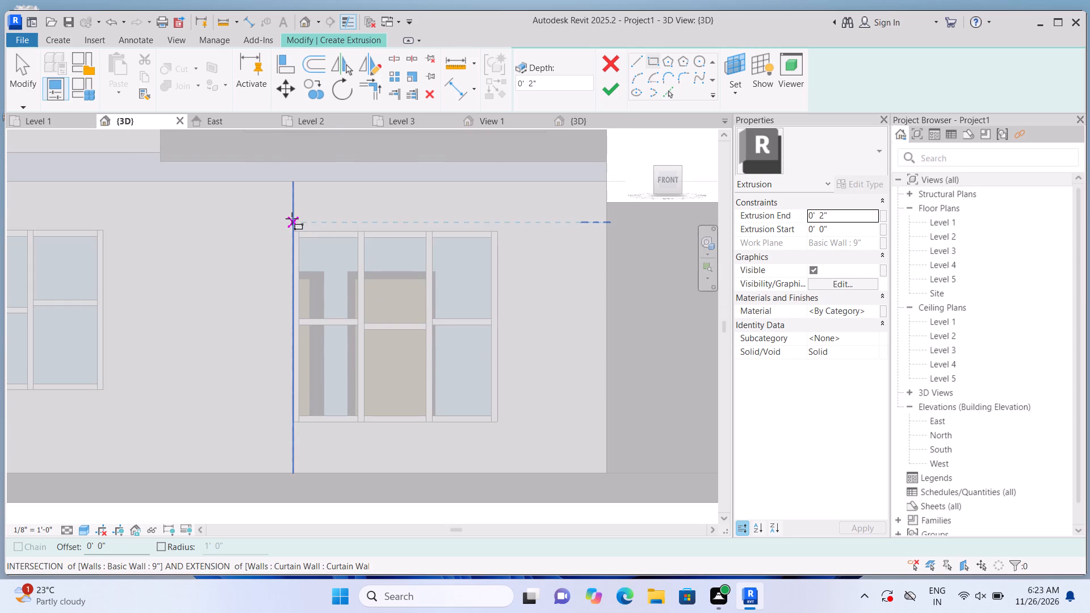
click(292, 219)
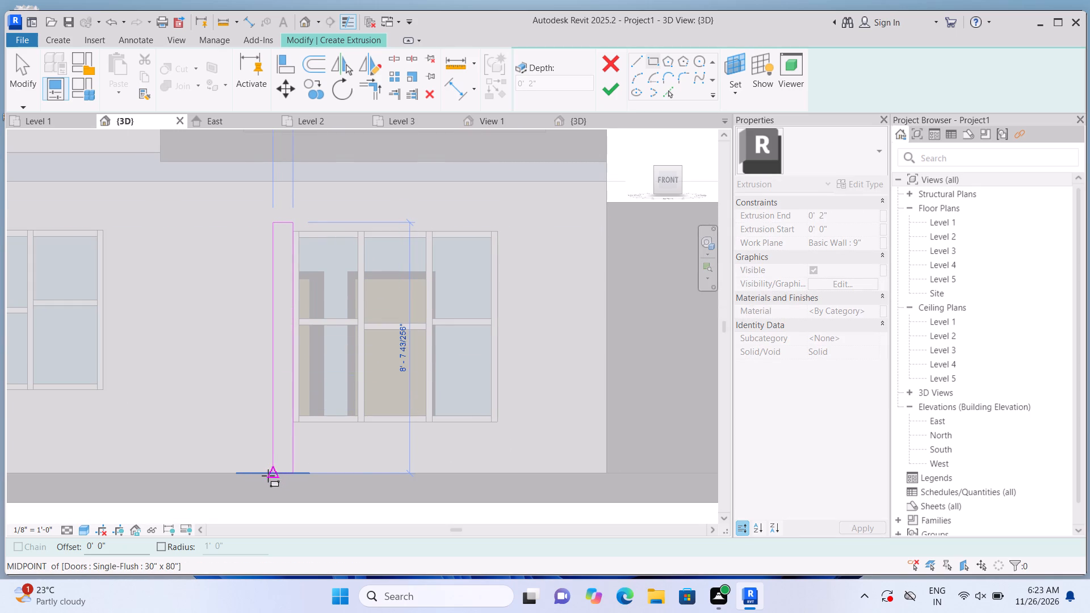
click(271, 475)
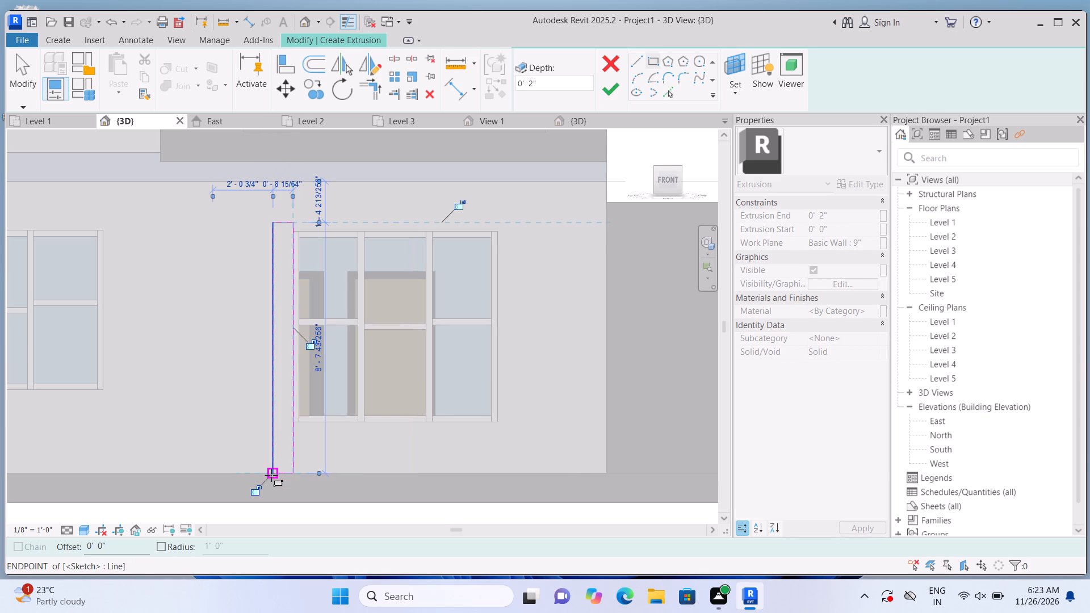
click(613, 90)
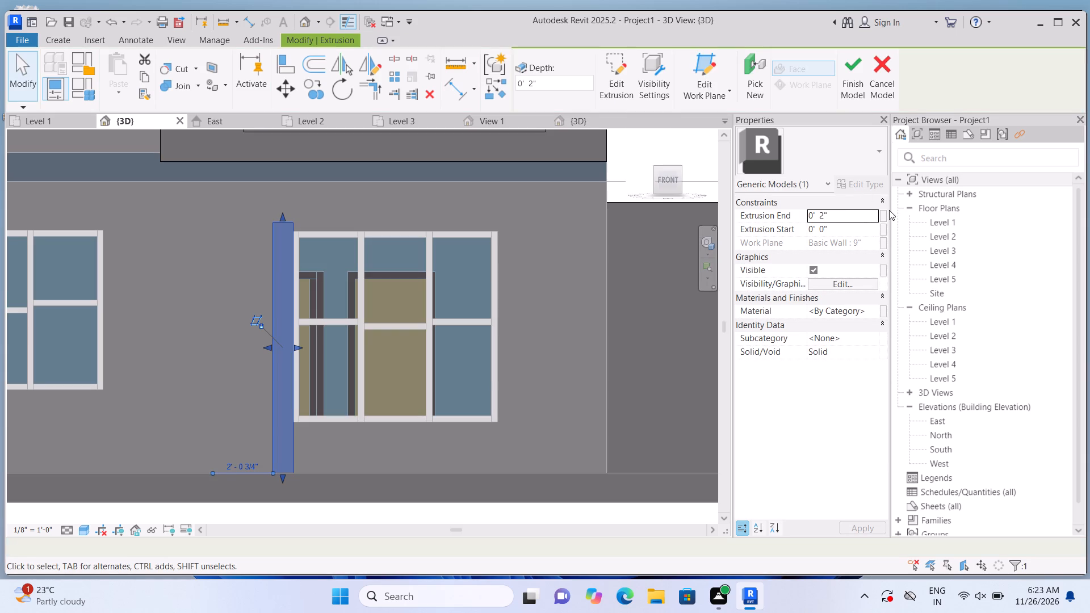
Set the new vertical post's Extrusion End to 1'.
click(860, 213)
key(BackSpace)
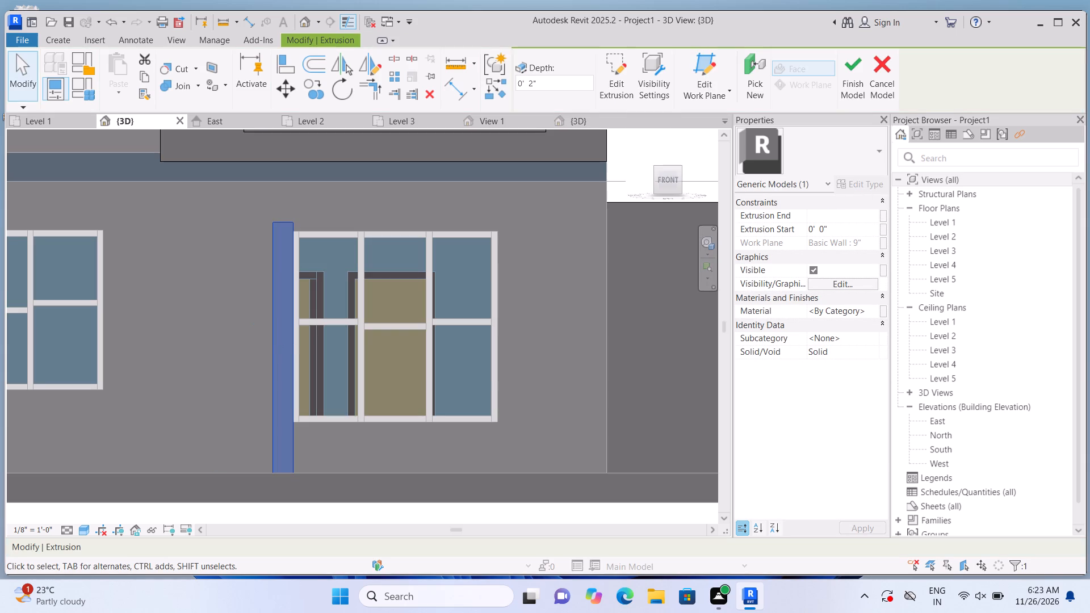
text(1')
key(Return)
click(603, 507)
Start a second extrusion on the front wall face with a rectangular profile.
click(61, 37)
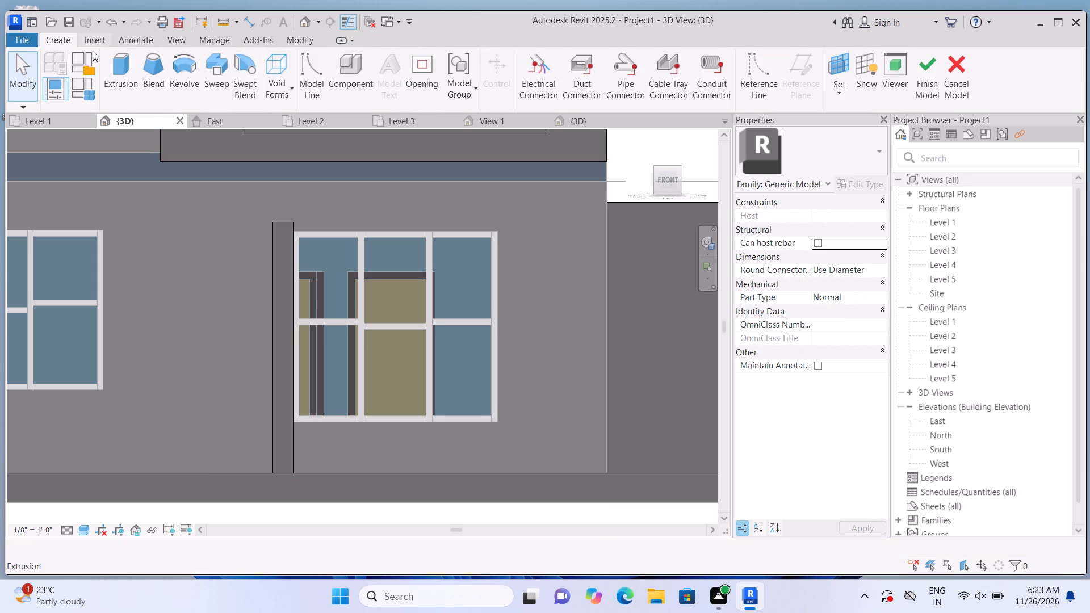
click(120, 65)
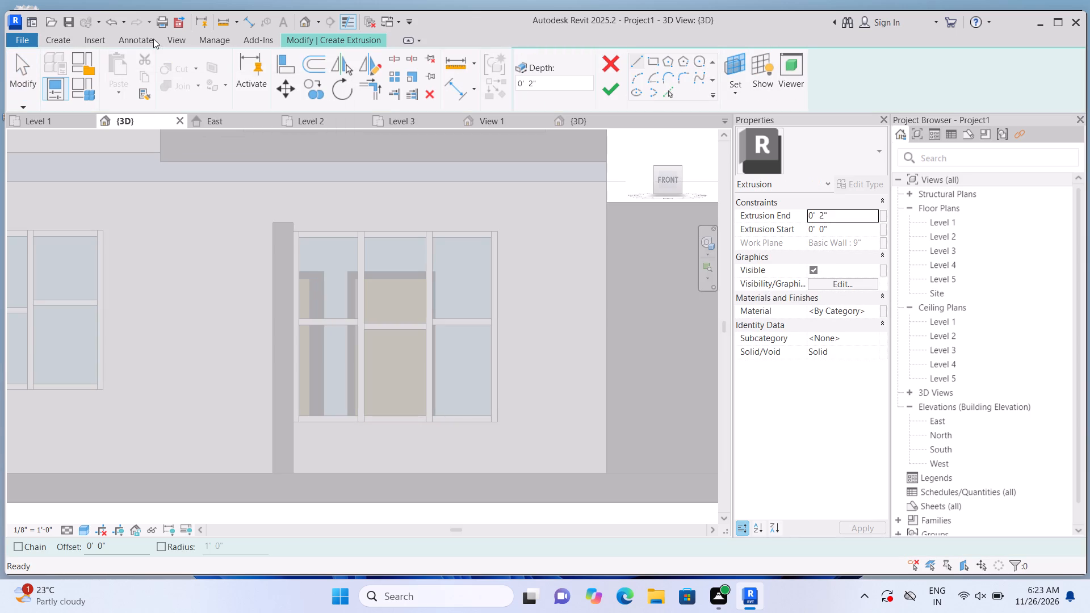
click(732, 94)
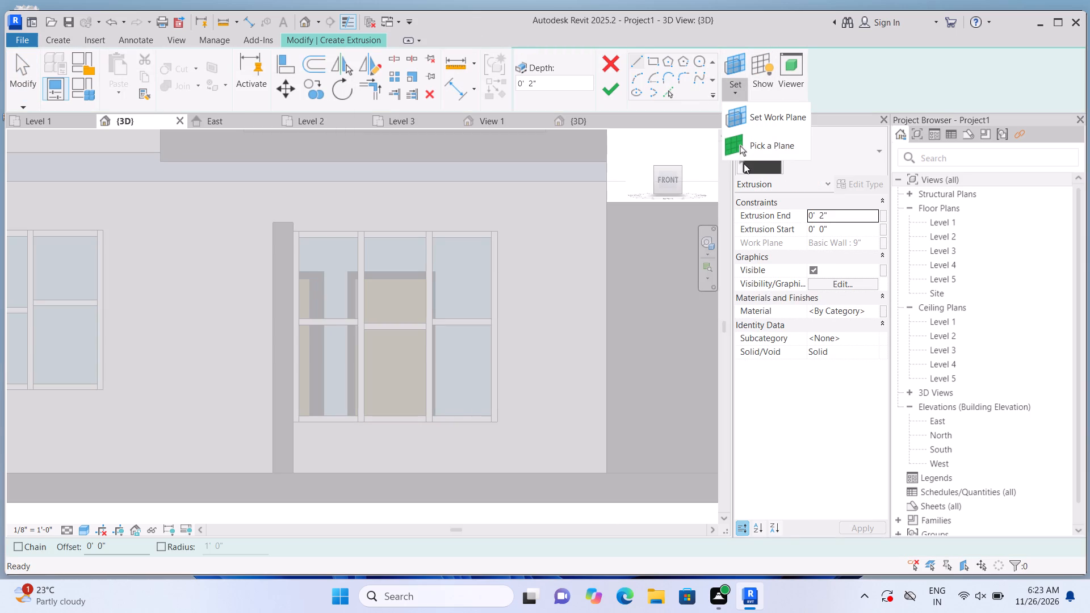
click(734, 146)
click(550, 233)
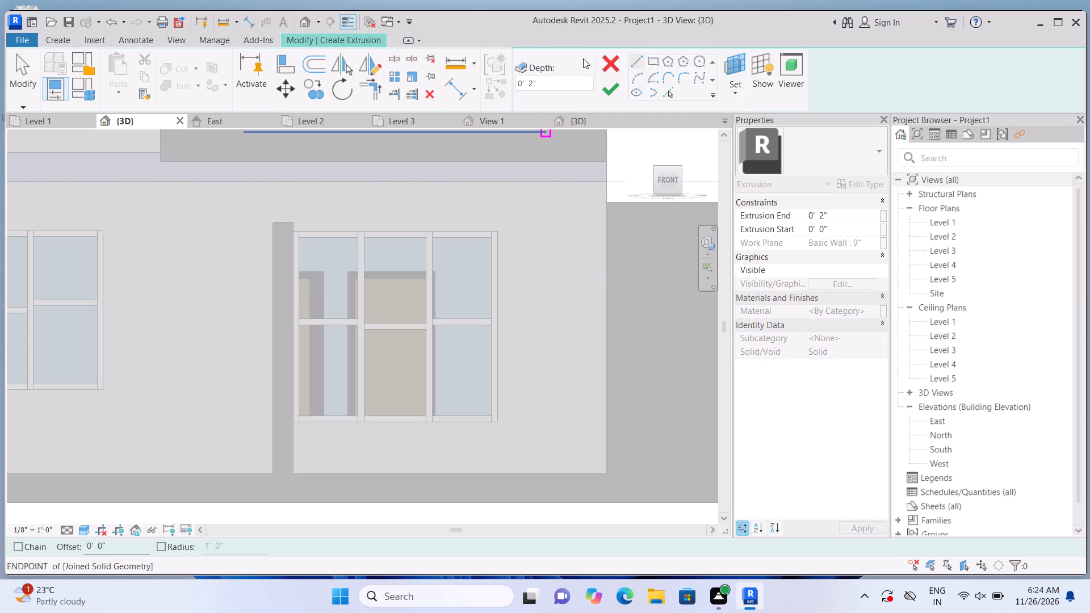
click(647, 62)
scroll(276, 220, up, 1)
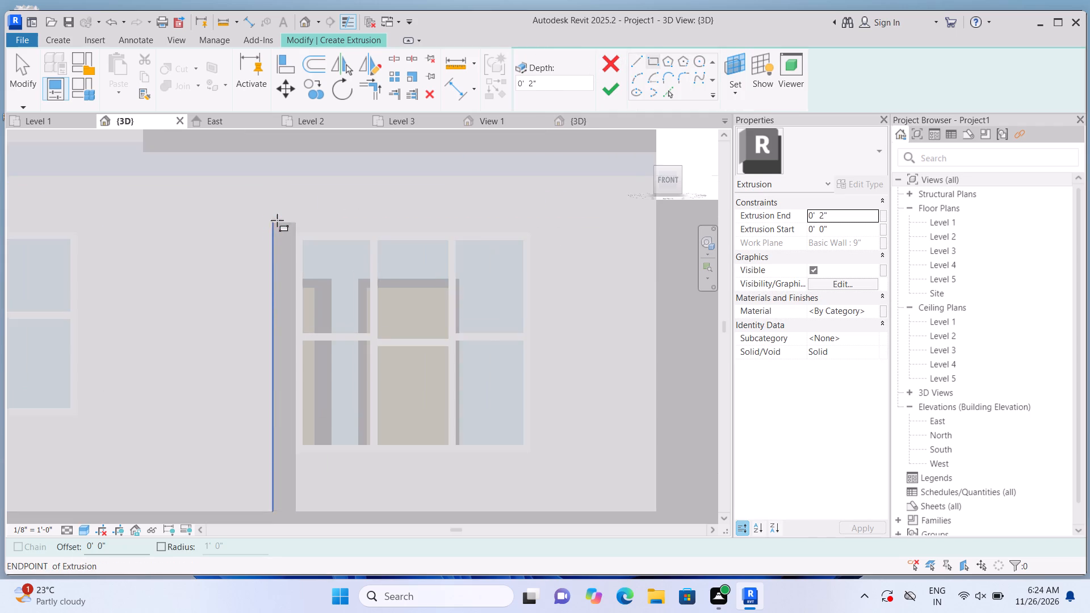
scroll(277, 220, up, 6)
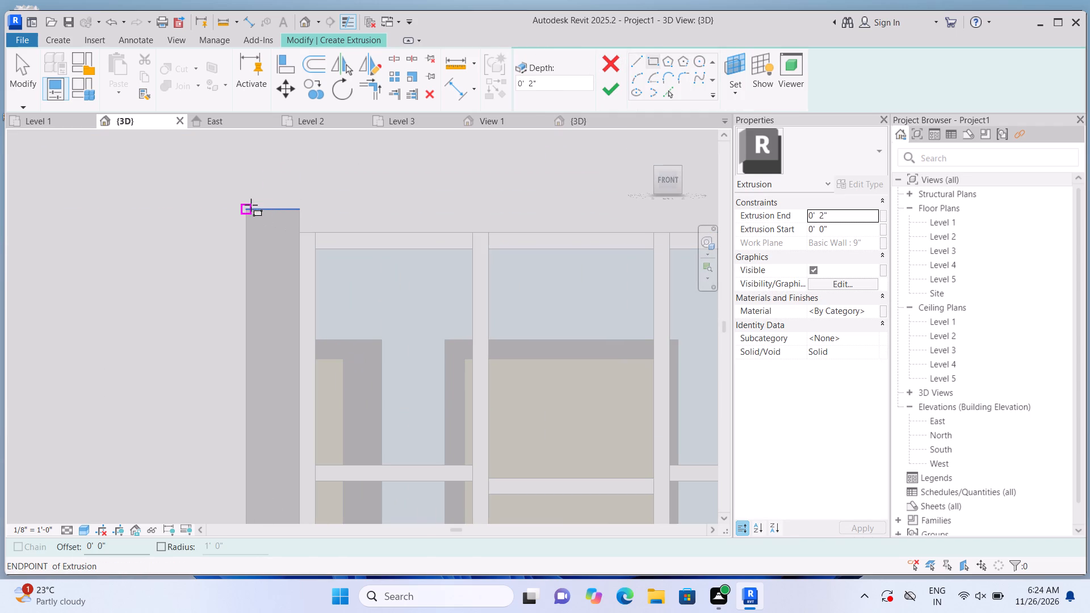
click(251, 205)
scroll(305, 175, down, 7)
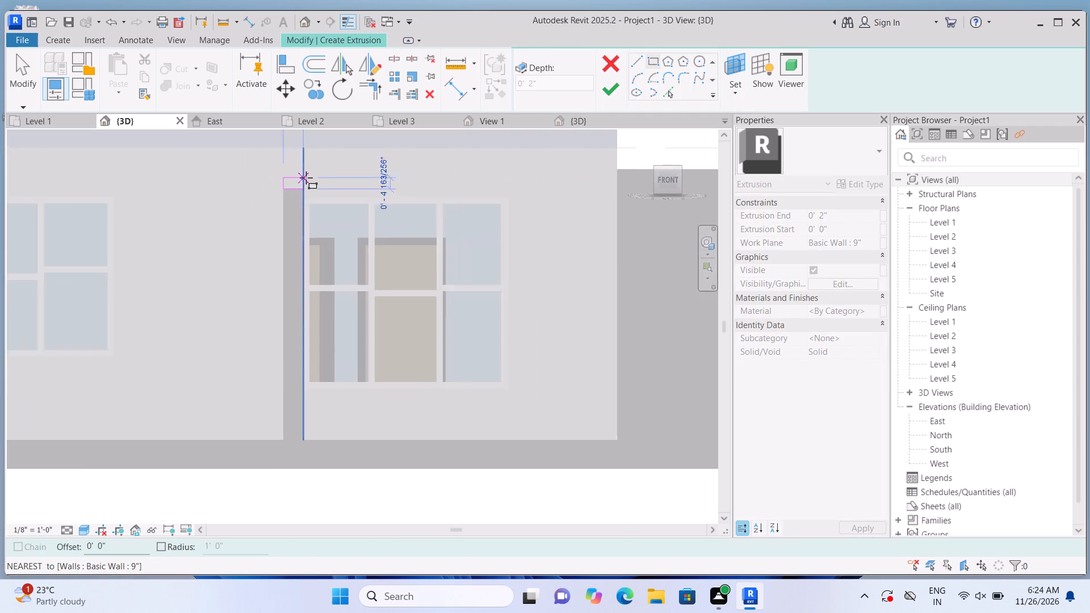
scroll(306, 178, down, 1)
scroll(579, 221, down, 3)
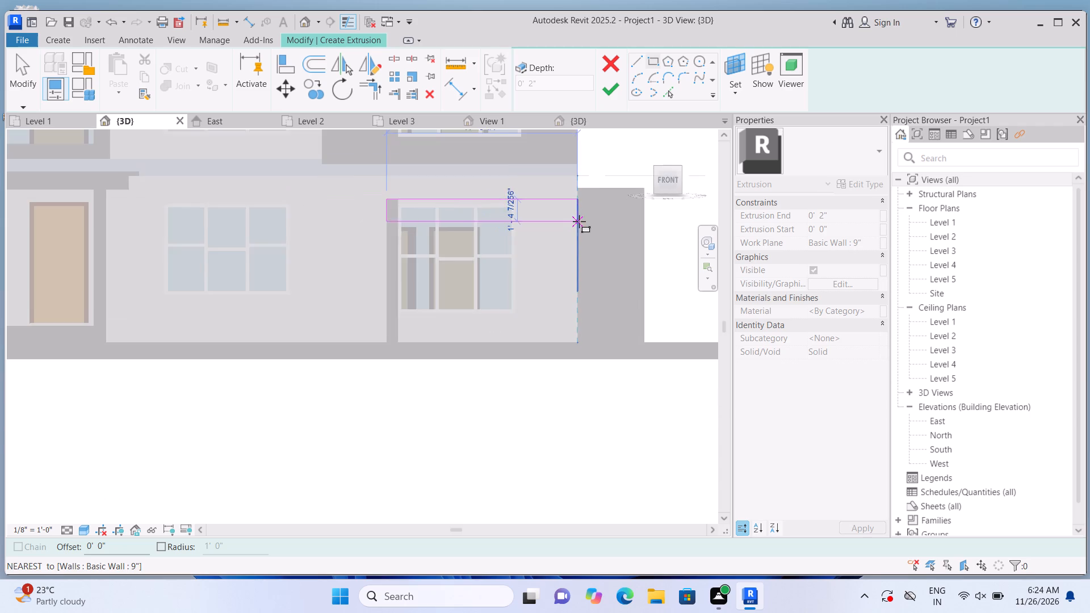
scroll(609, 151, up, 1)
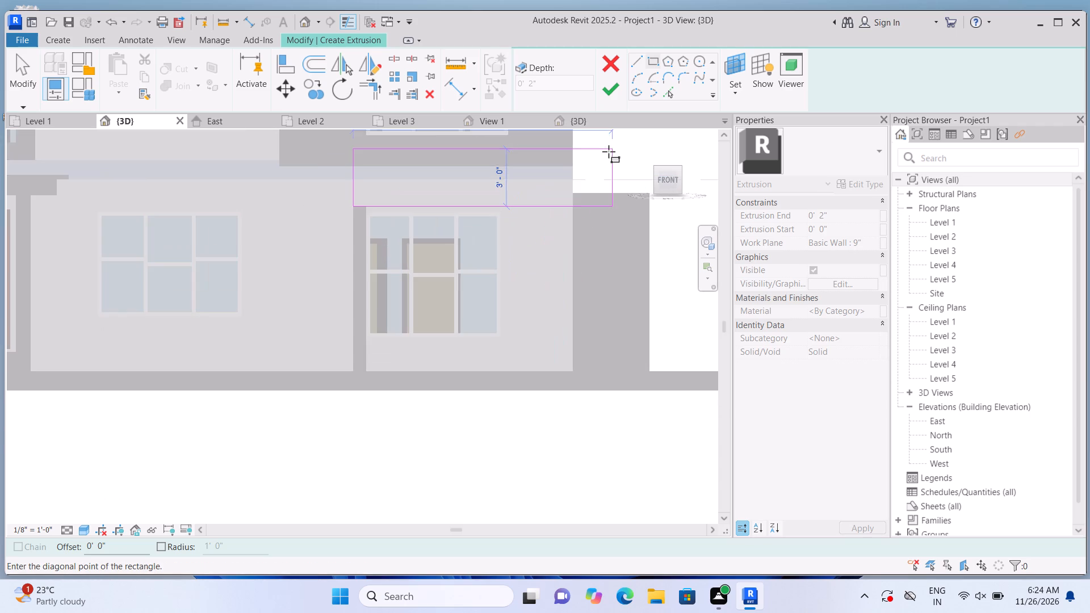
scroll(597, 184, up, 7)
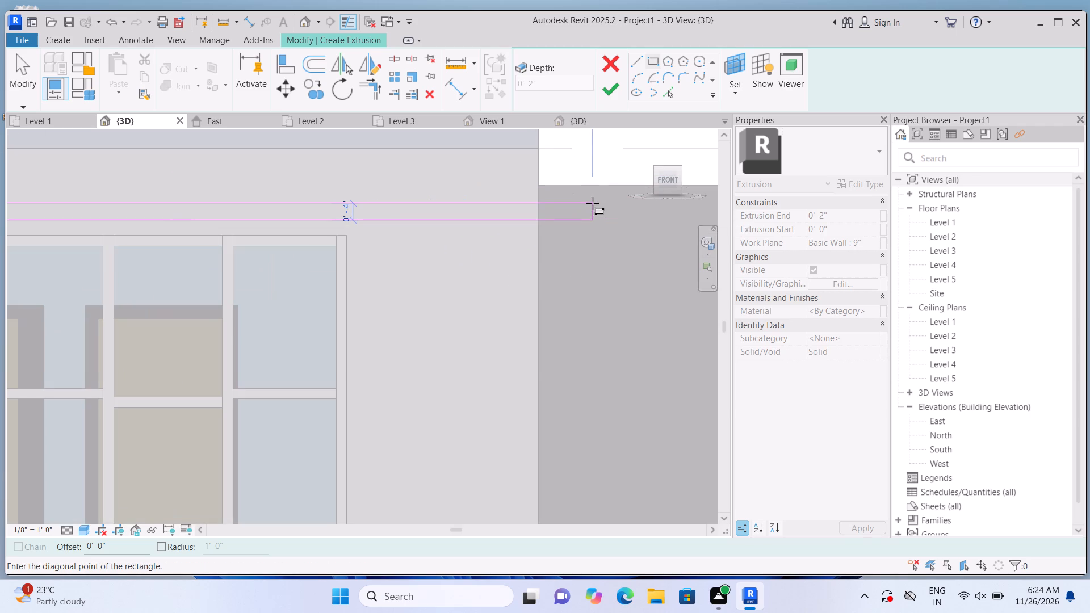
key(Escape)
Sketch a horizontal band about 14' 9" long by 1' high above the window, from the post's inner edge to the side block's outer top corner.
scroll(475, 212, down, 3)
scroll(447, 222, up, 5)
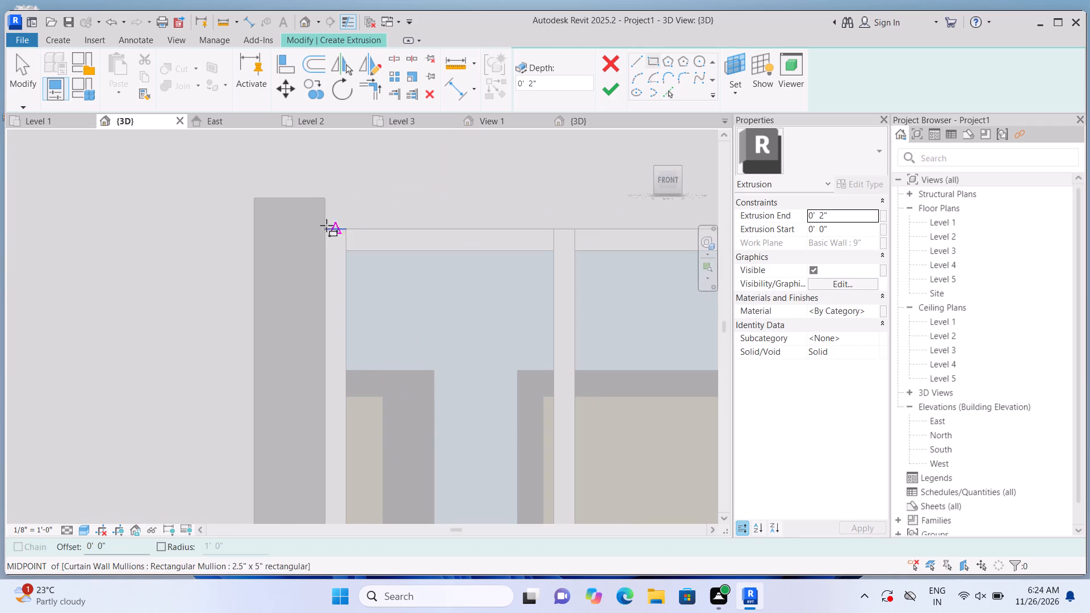
click(322, 225)
scroll(336, 201, down, 12)
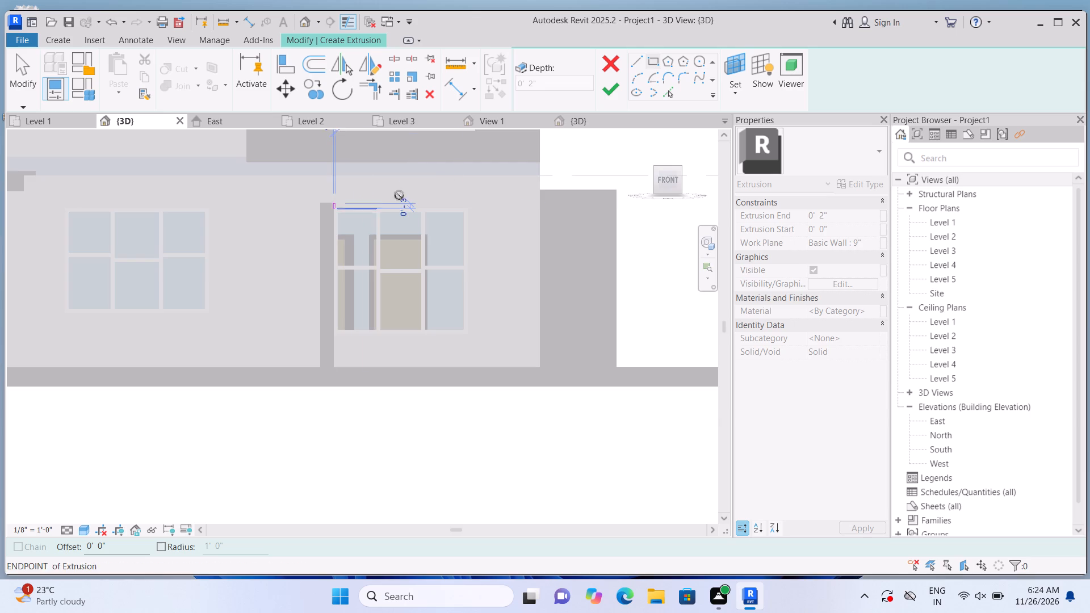
scroll(642, 177, up, 5)
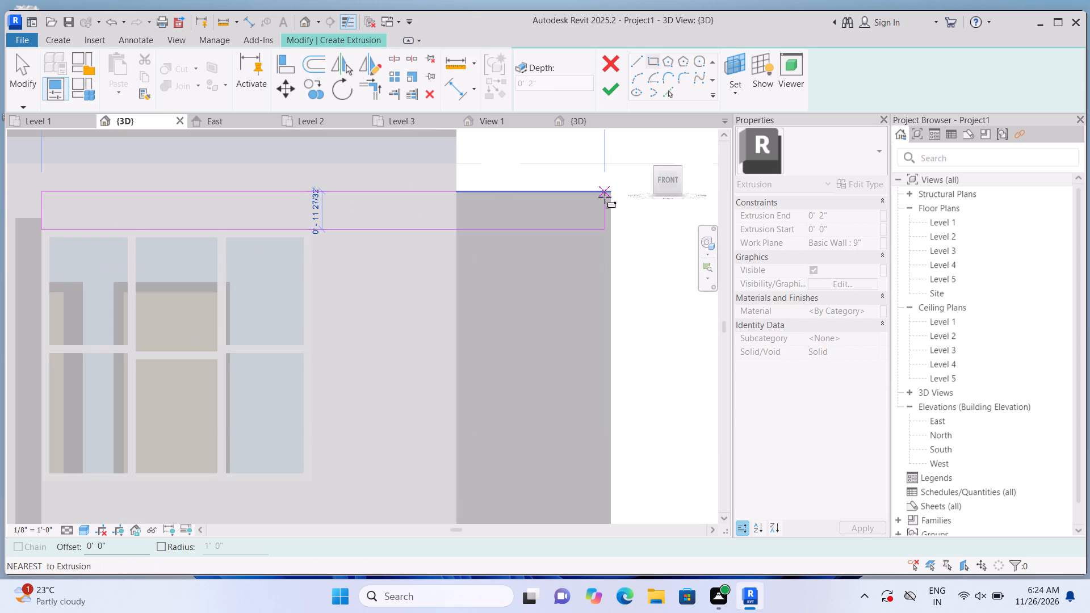
click(609, 195)
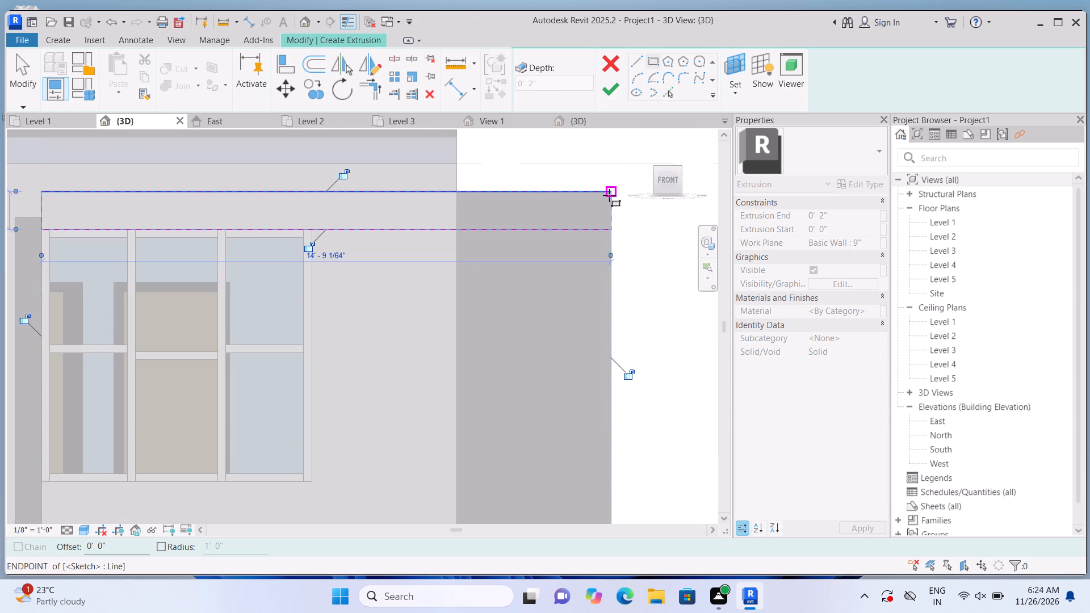
click(614, 81)
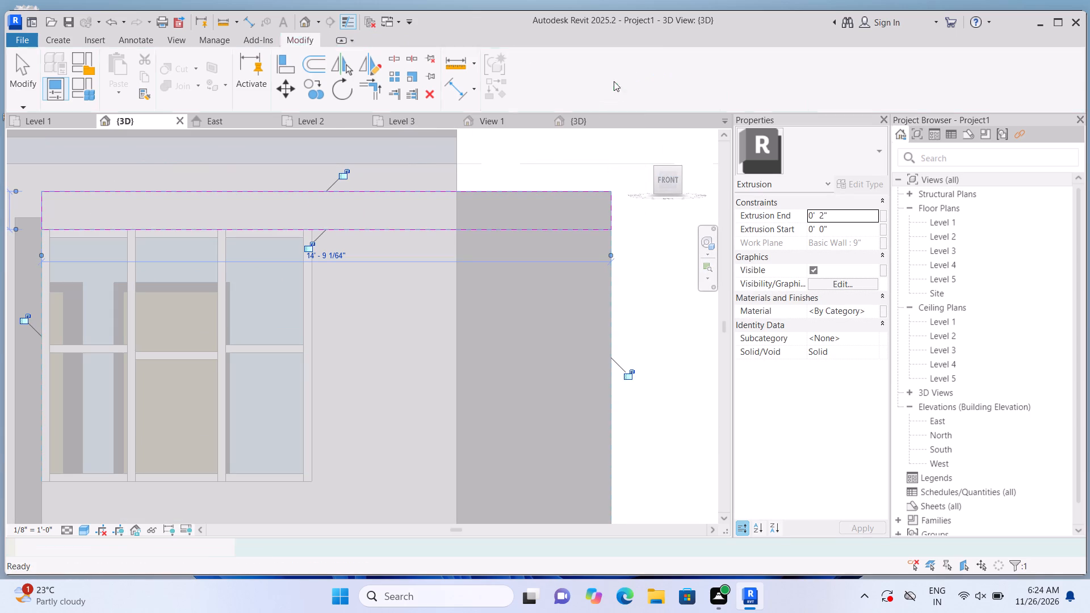
Set the horizontal band's Extrusion End to 1'.
click(836, 212)
key(BackSpace)
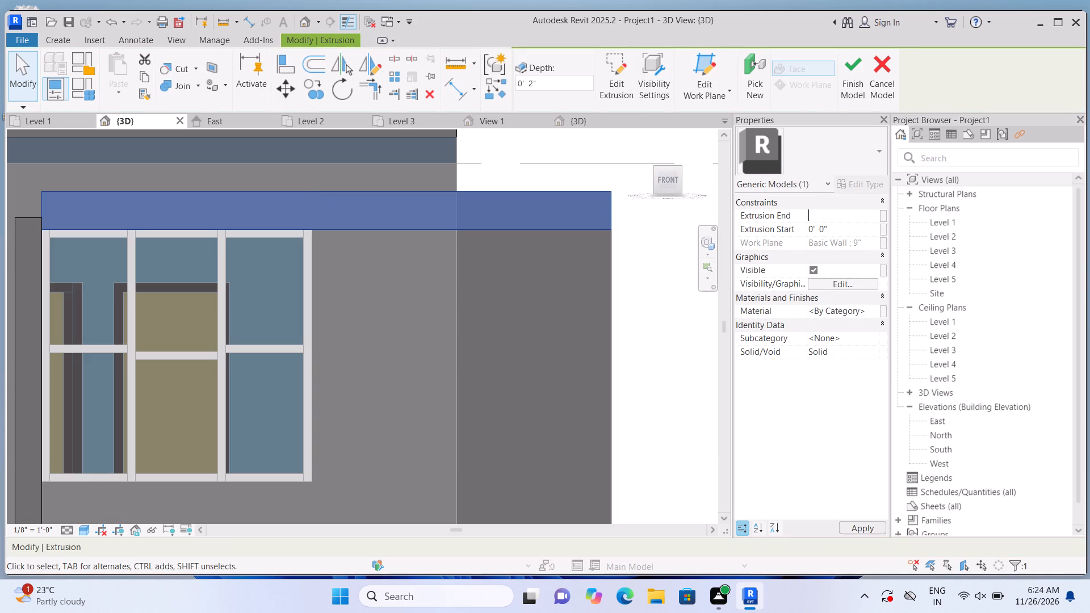
text(1')
key(Return)
Stretch the top of the vertical post up to align with the horizontal band's top edge.
scroll(716, 302, down, 1)
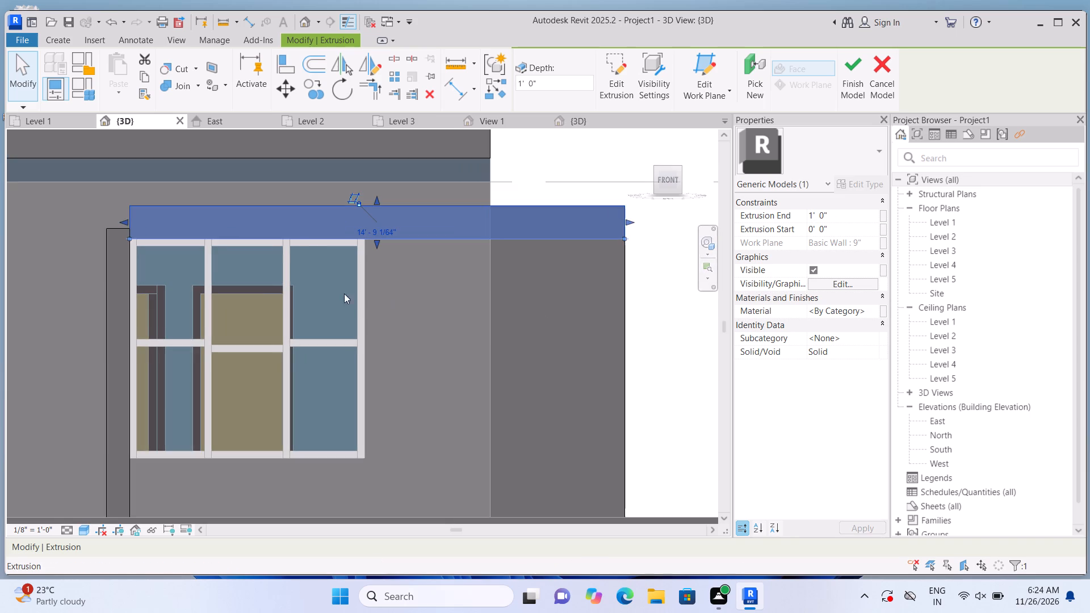
scroll(115, 309, up, 2)
click(116, 306)
scroll(107, 247, up, 2)
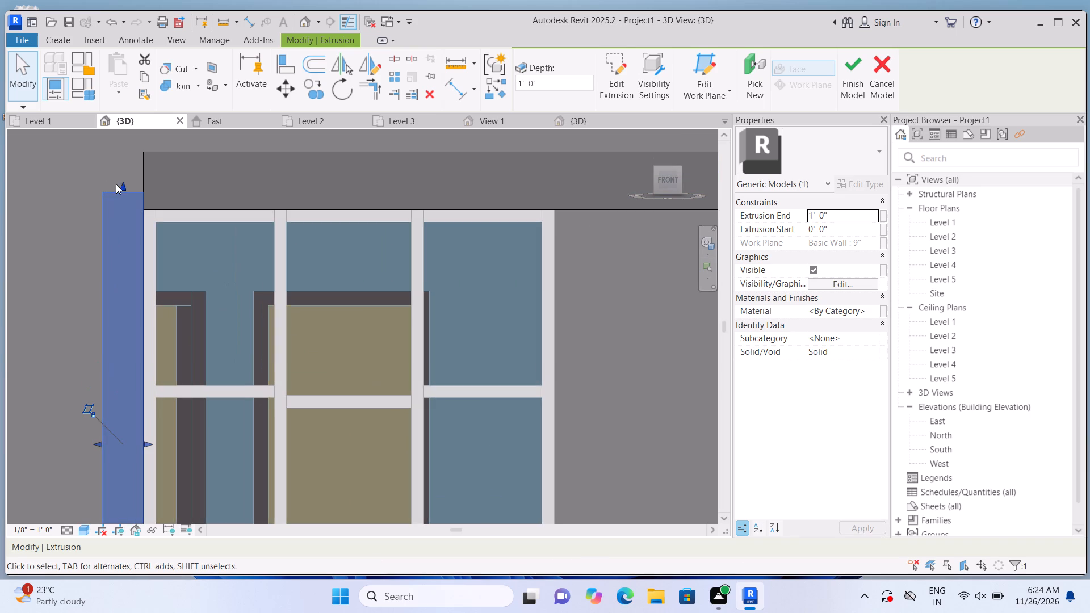
drag(123, 183, 132, 150)
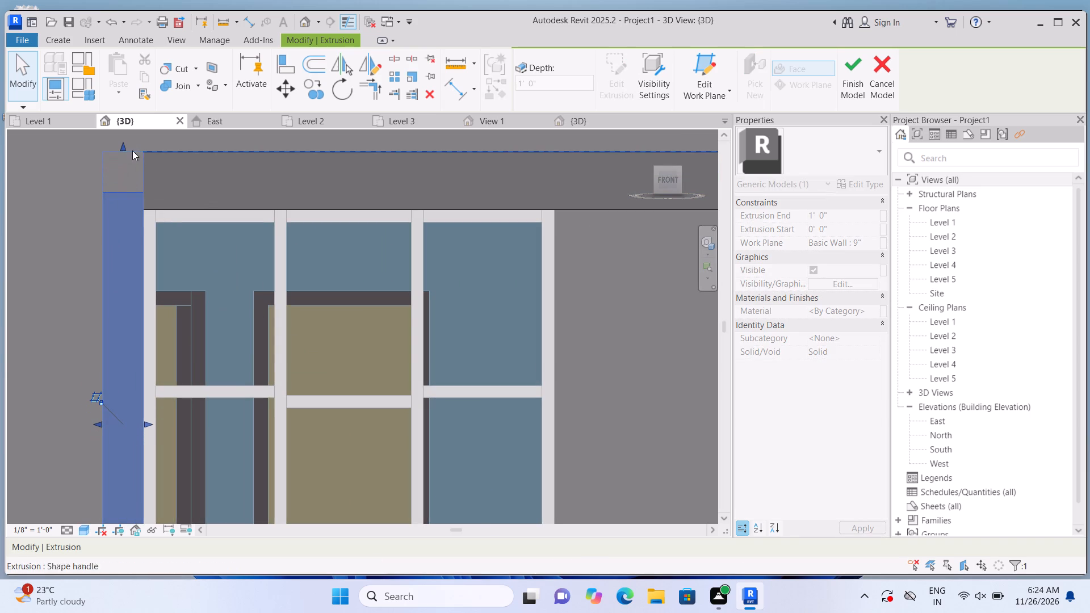
scroll(143, 173, down, 5)
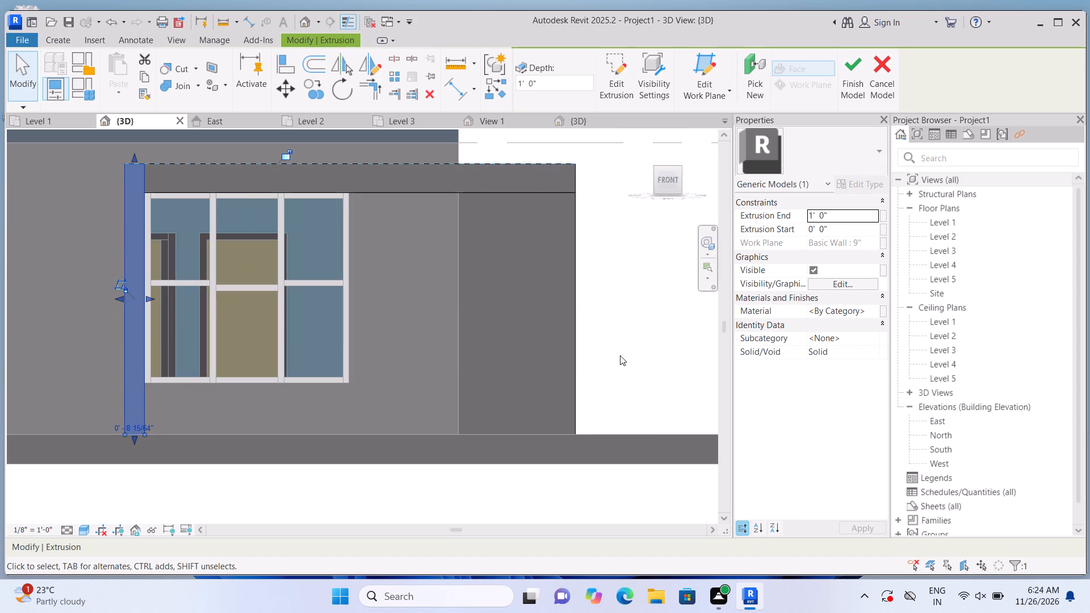
click(620, 355)
Start an extrusion on the side block's front face and sketch a vertical rectangle about 1' wide by 8' 3 1/2" high along its outer edge, below the band.
click(56, 40)
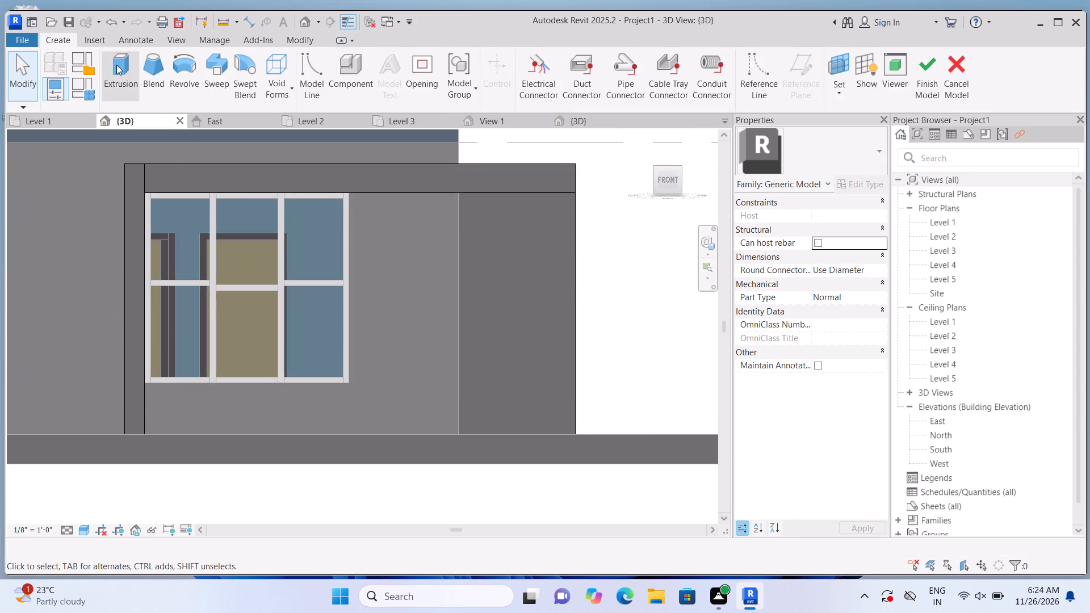
click(116, 65)
click(734, 99)
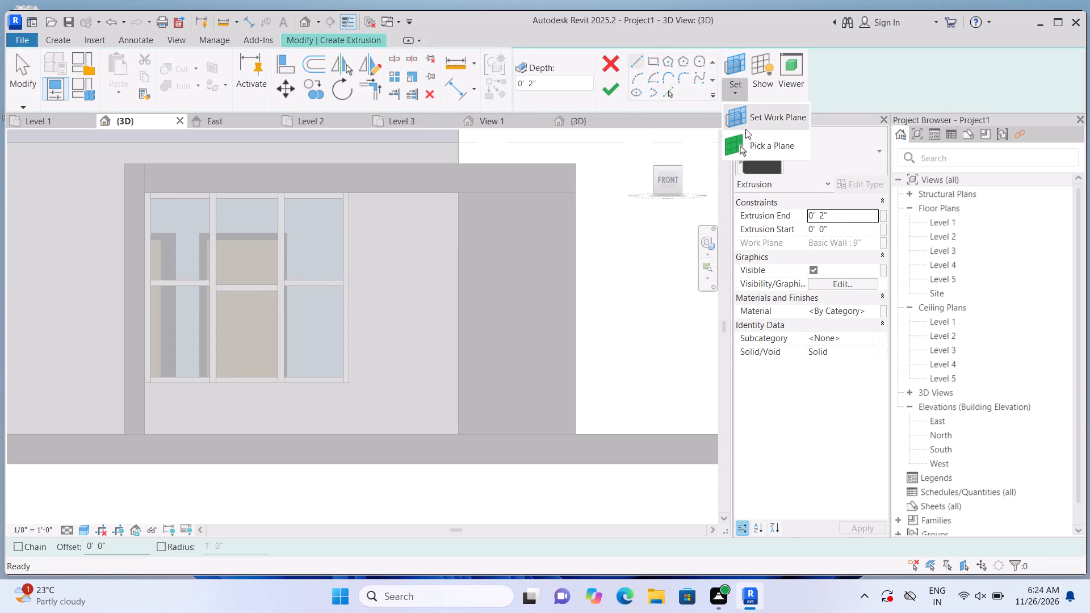
click(749, 144)
click(554, 280)
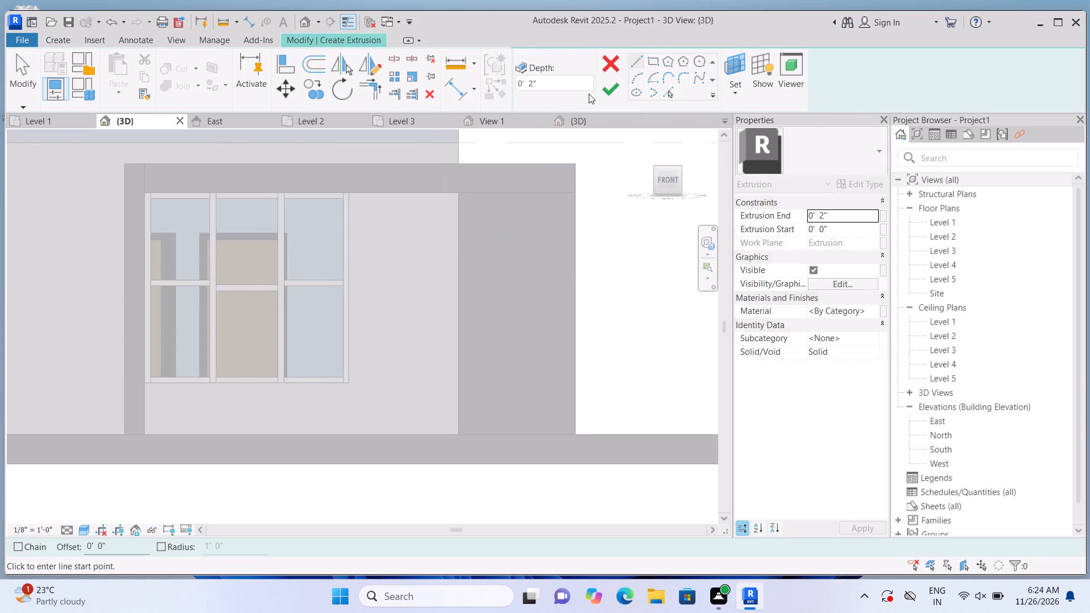
click(648, 58)
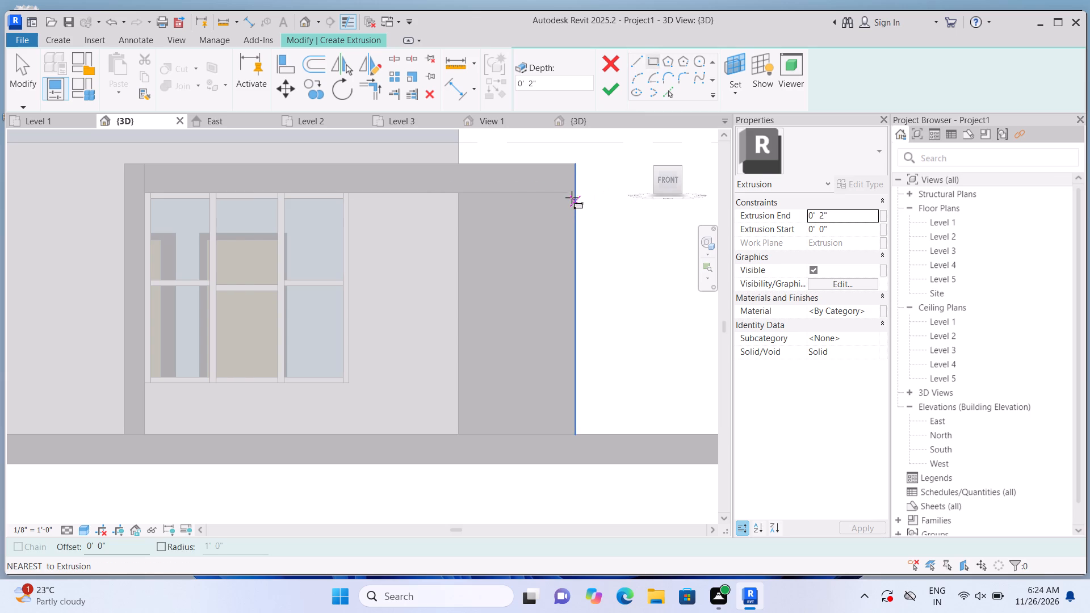
click(572, 196)
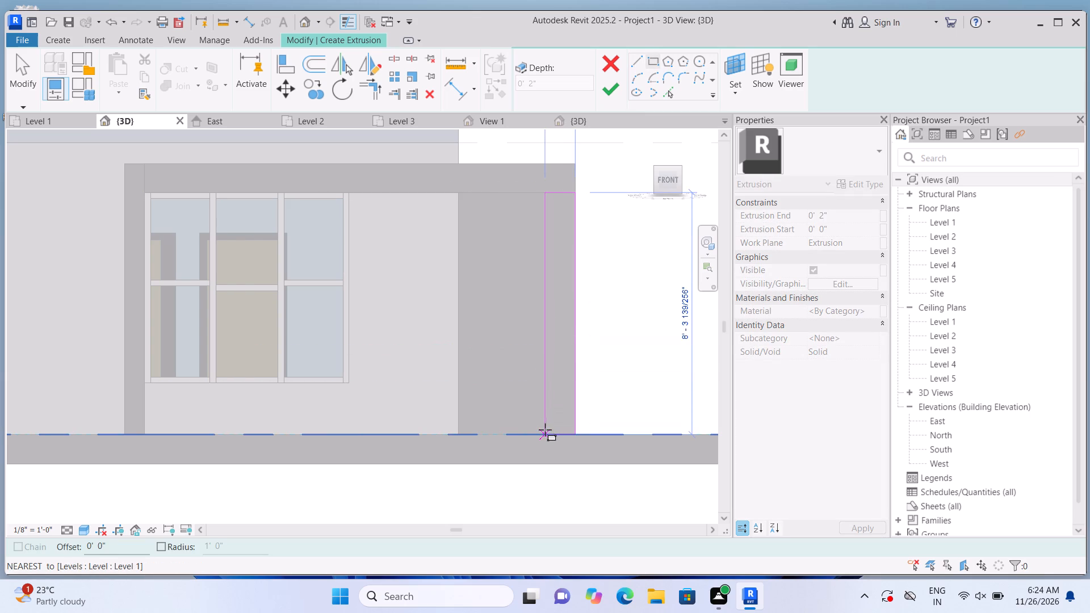
click(546, 438)
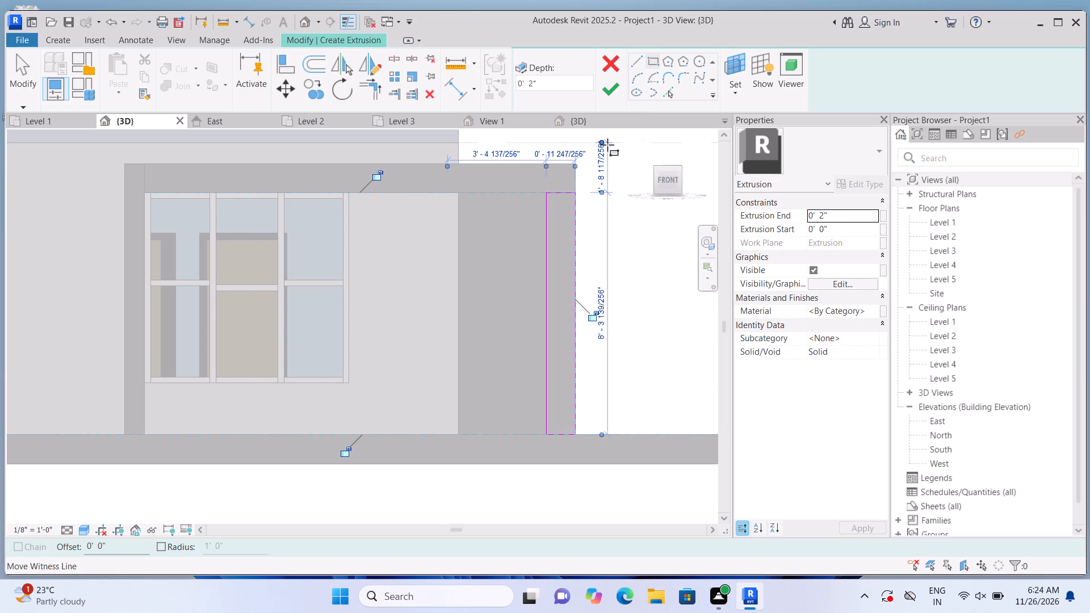
Set the outer vertical post's Extrusion End to 1' and finish the extrusion.
click(841, 212)
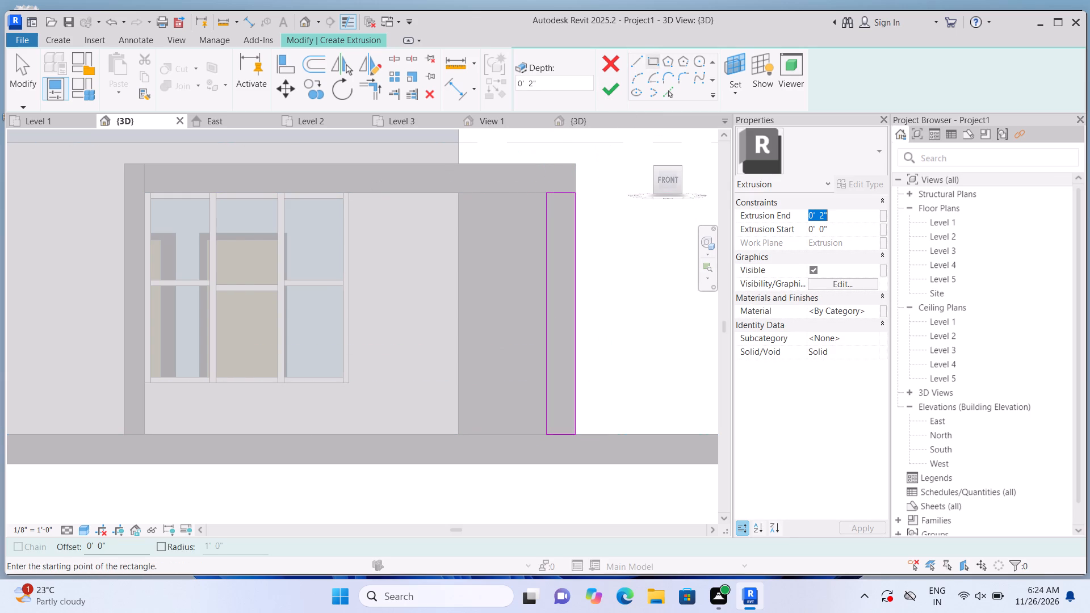
key(BackSpace)
text(1')
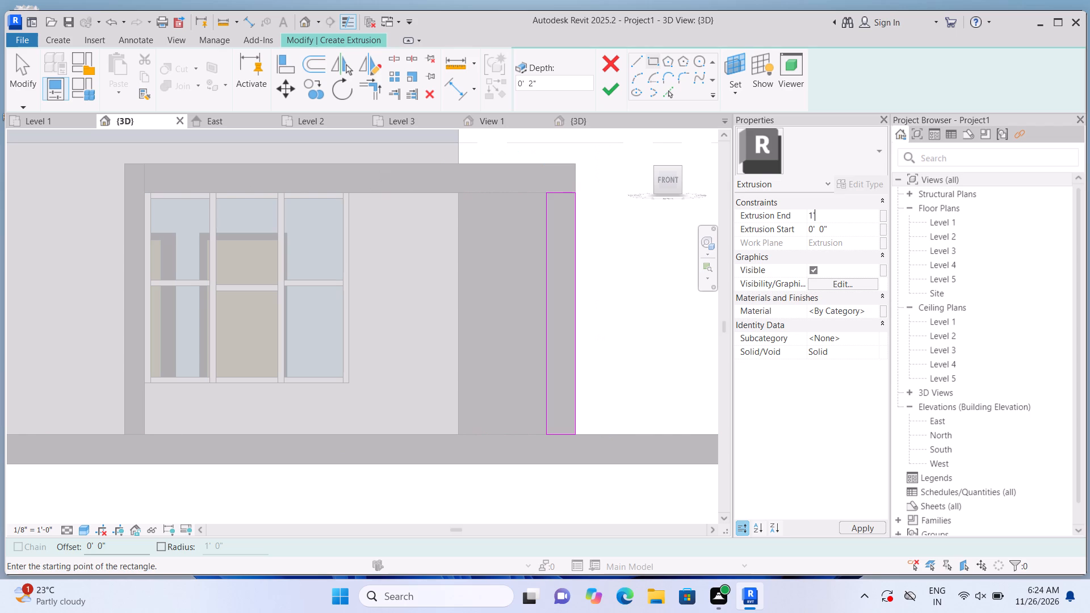
key(Return)
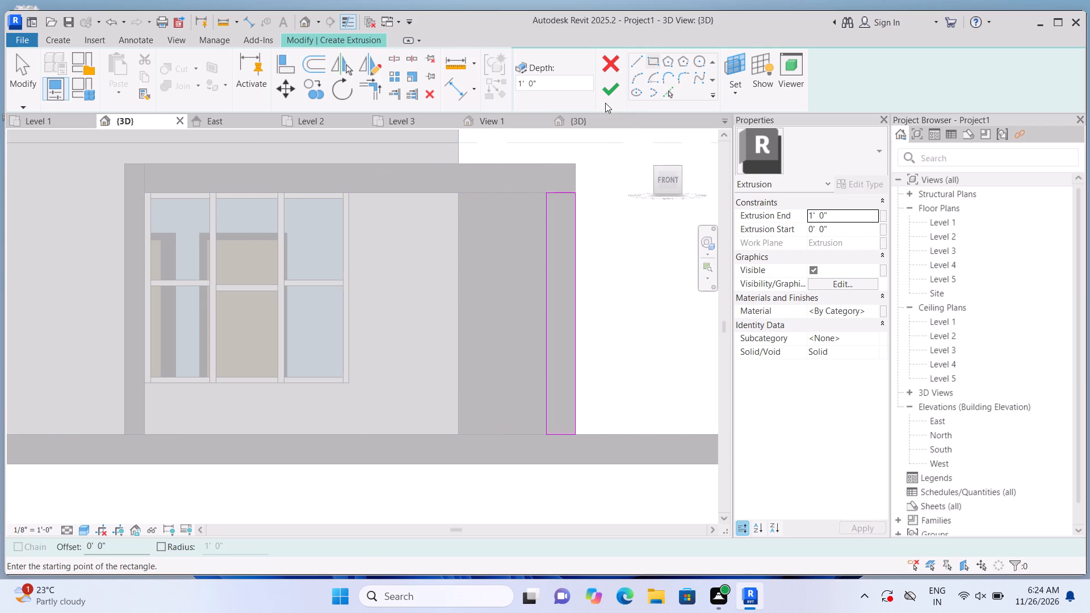
click(609, 89)
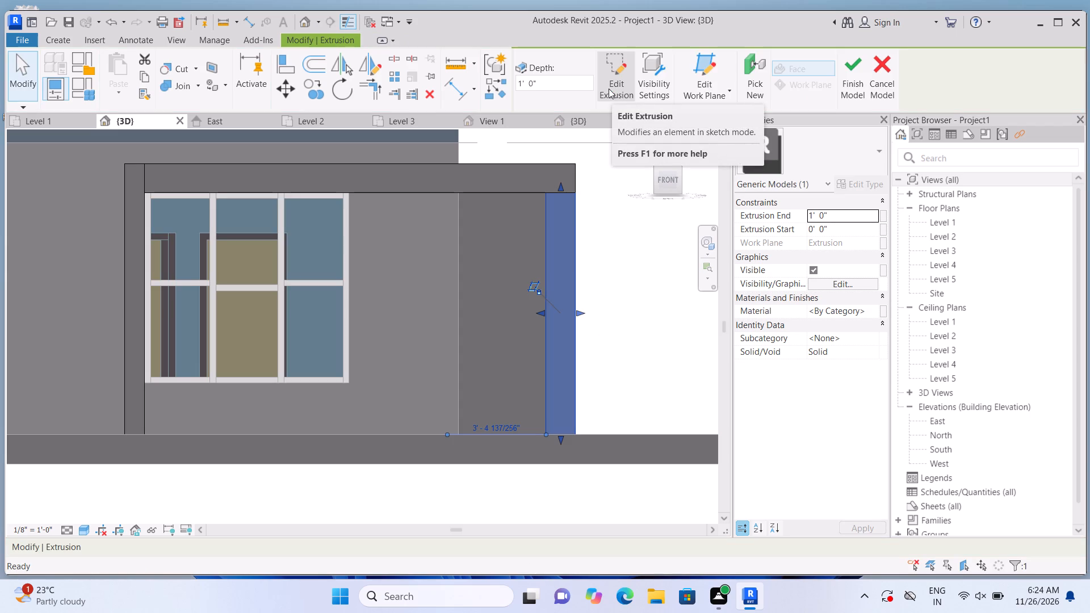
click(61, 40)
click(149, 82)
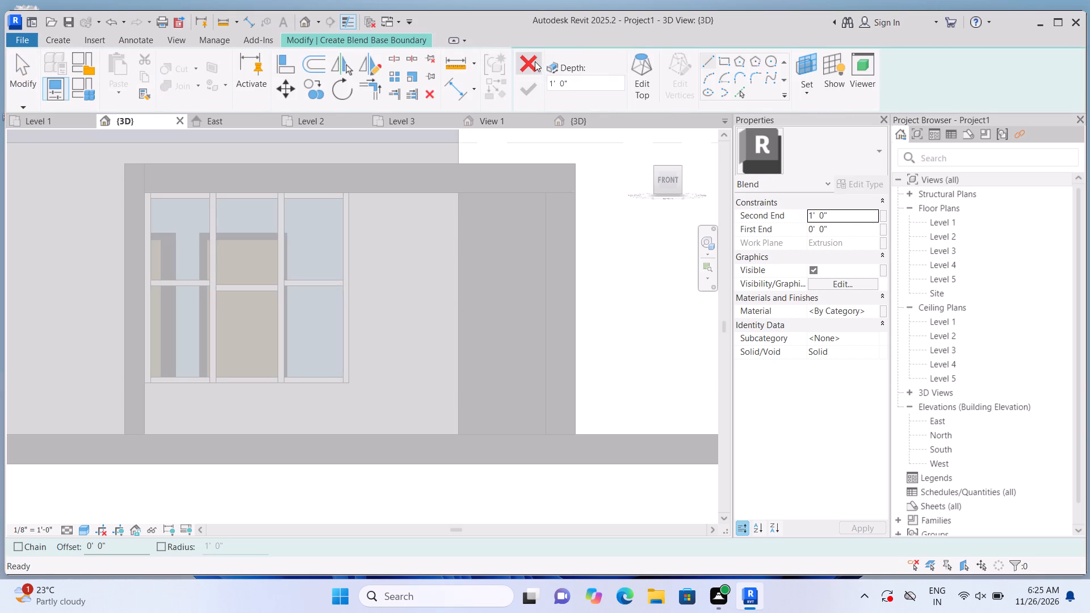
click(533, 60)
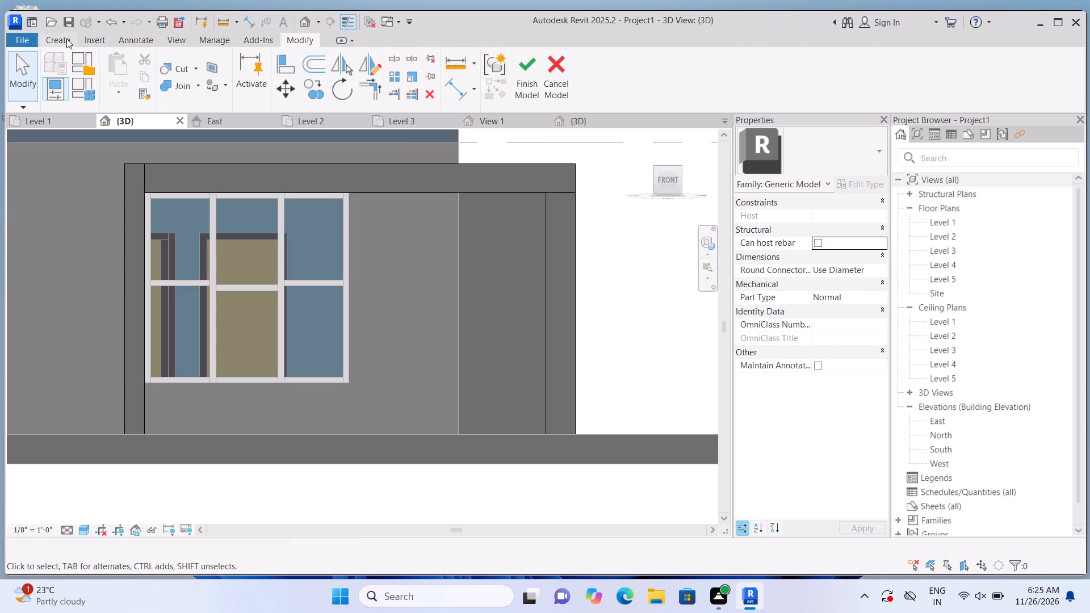
Extrude a horizontal base band from the front wall face, about 13' 9" long by 10 5/8" high, along the ground between the two posts.
click(66, 39)
click(113, 73)
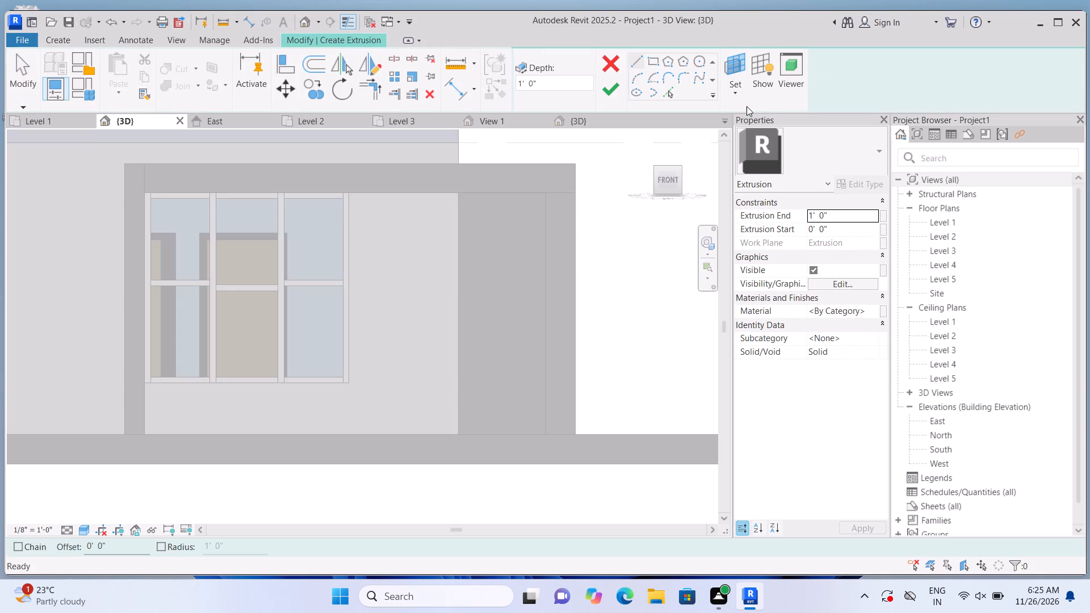
click(740, 95)
click(748, 144)
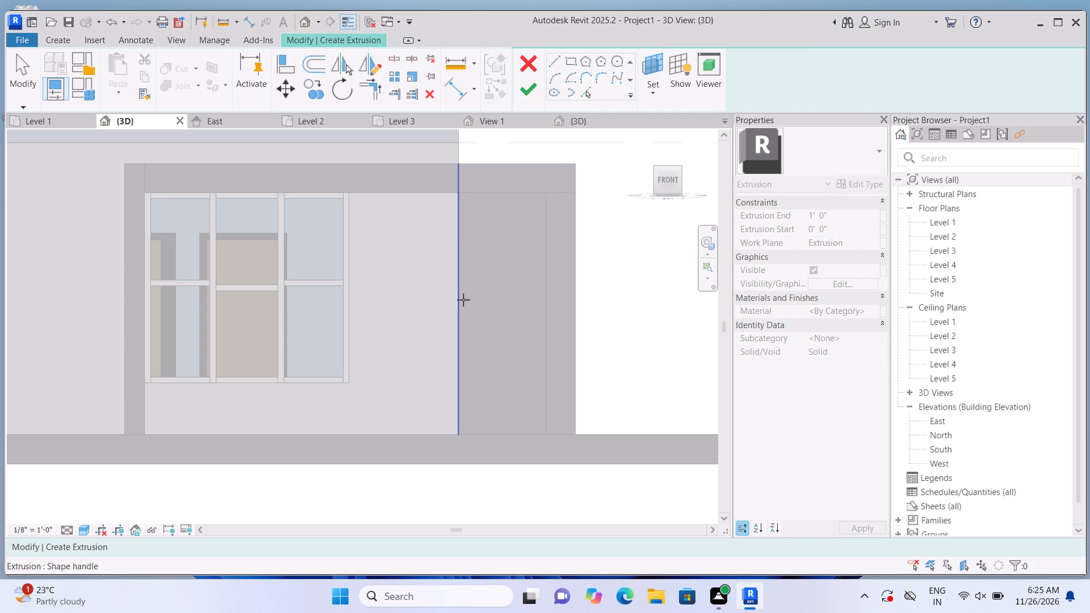
click(430, 300)
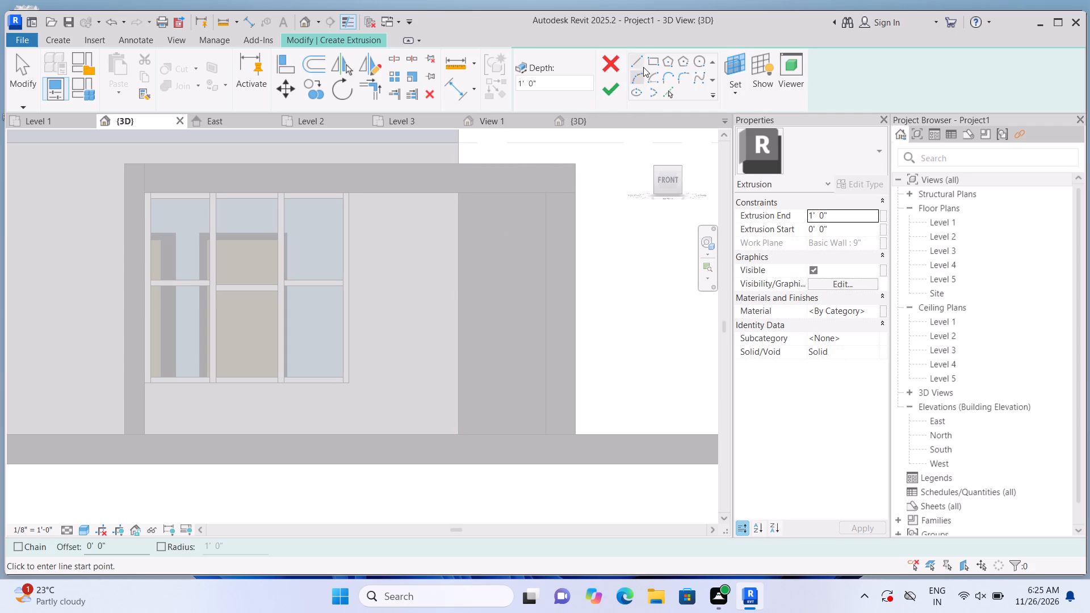
click(648, 61)
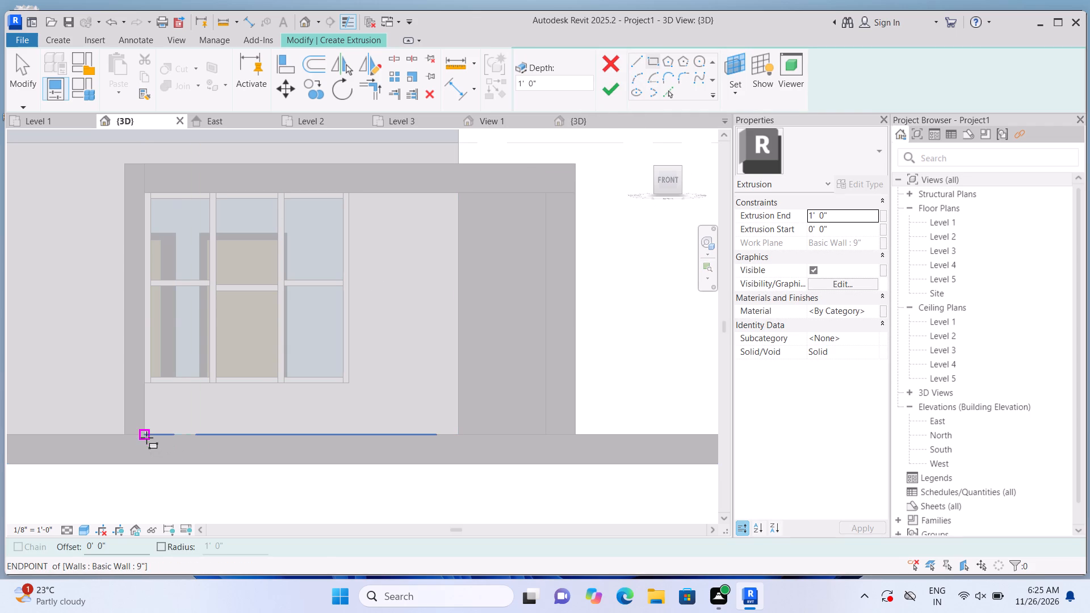
click(148, 436)
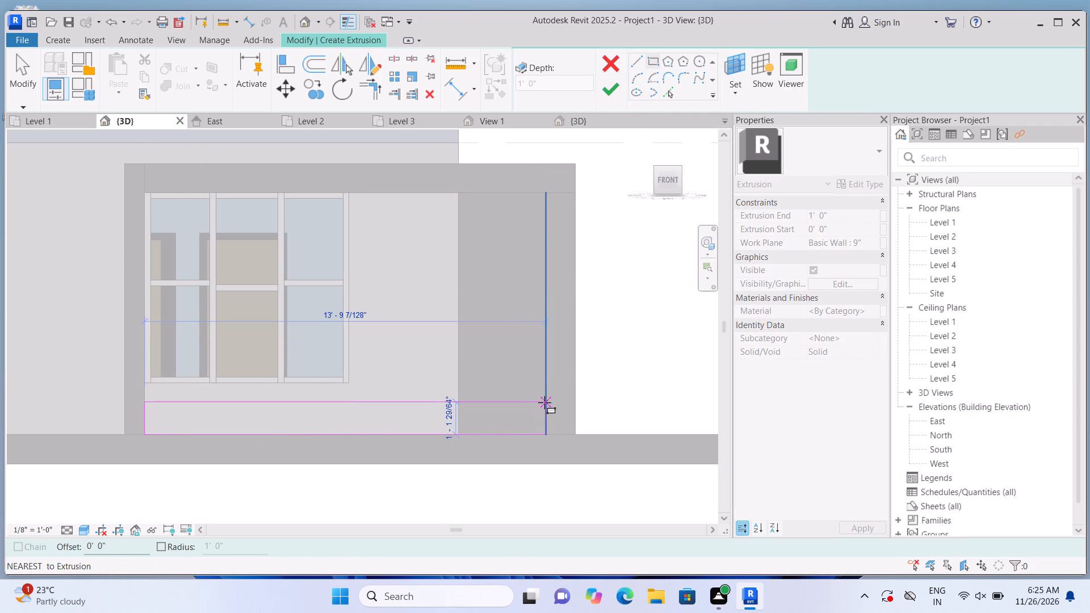
click(547, 409)
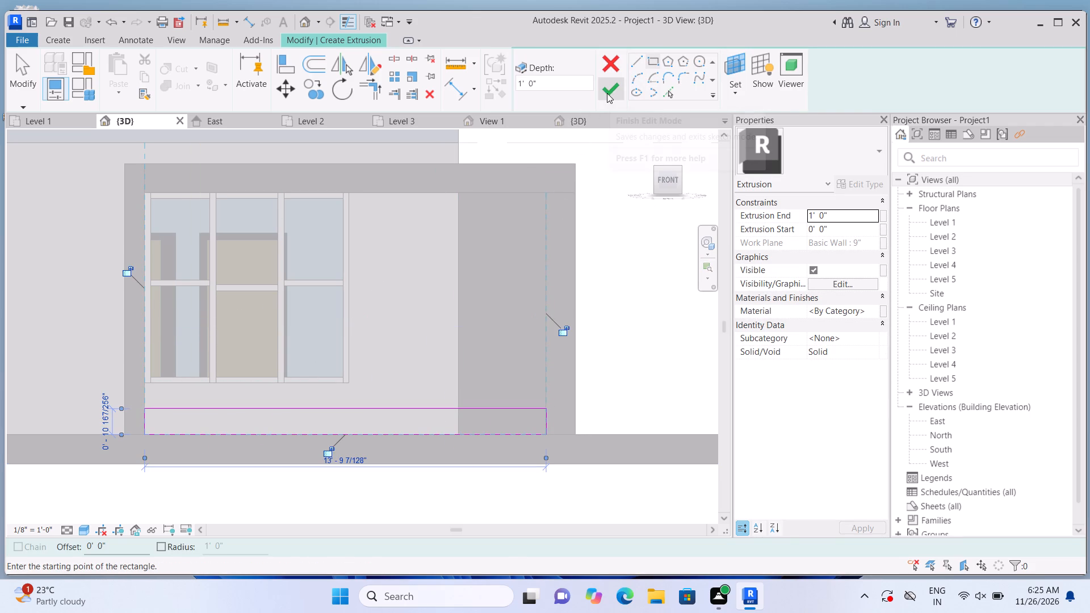
click(607, 93)
click(674, 306)
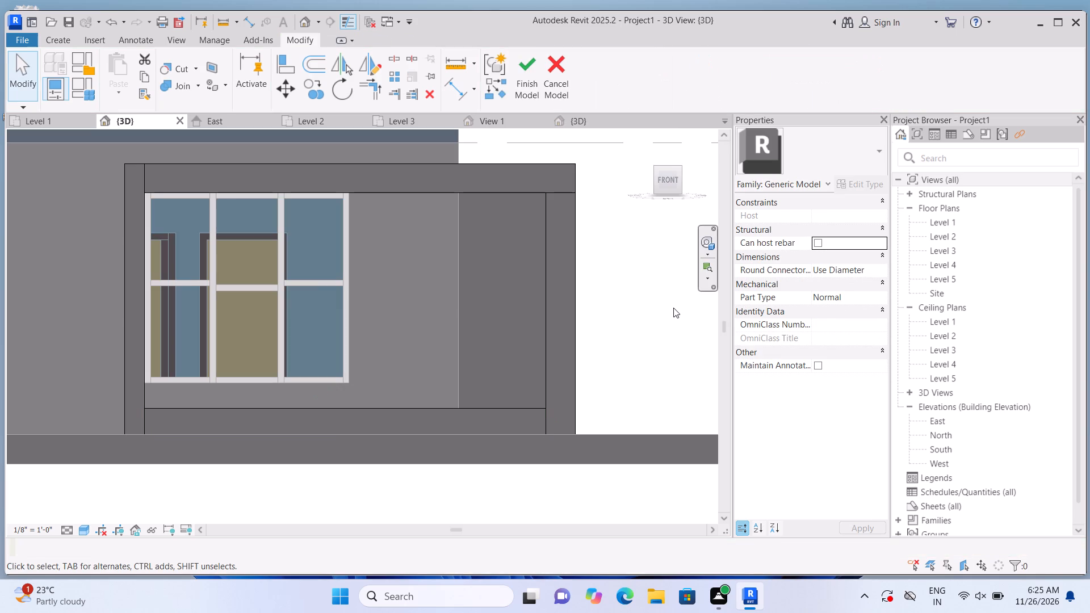
In the default 3D view, stretch the front face of the base band outward from the wall, past the end of the outer post.
click(303, 27)
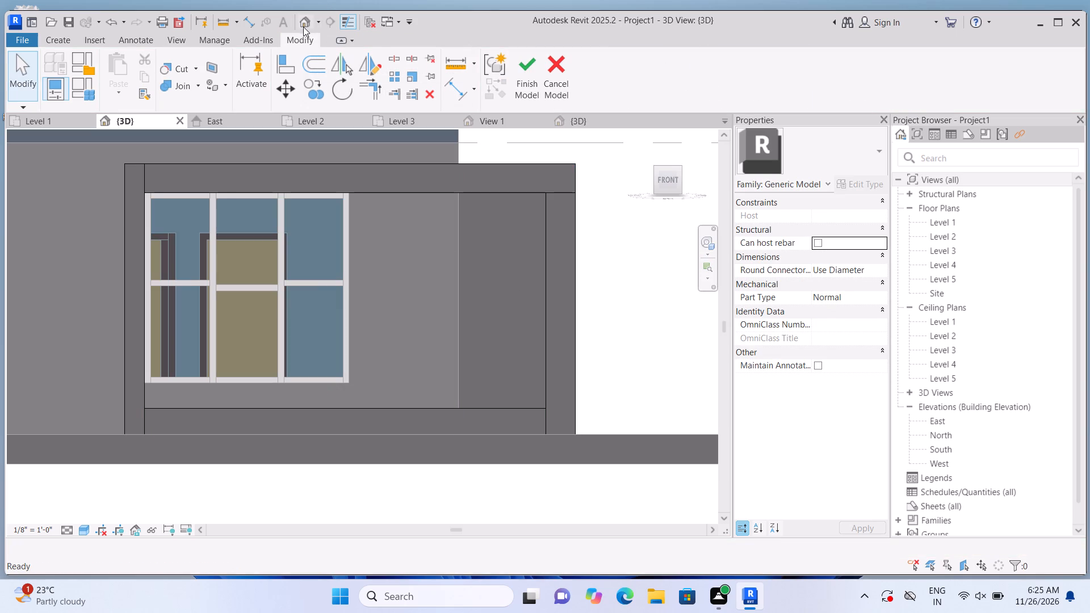
click(642, 137)
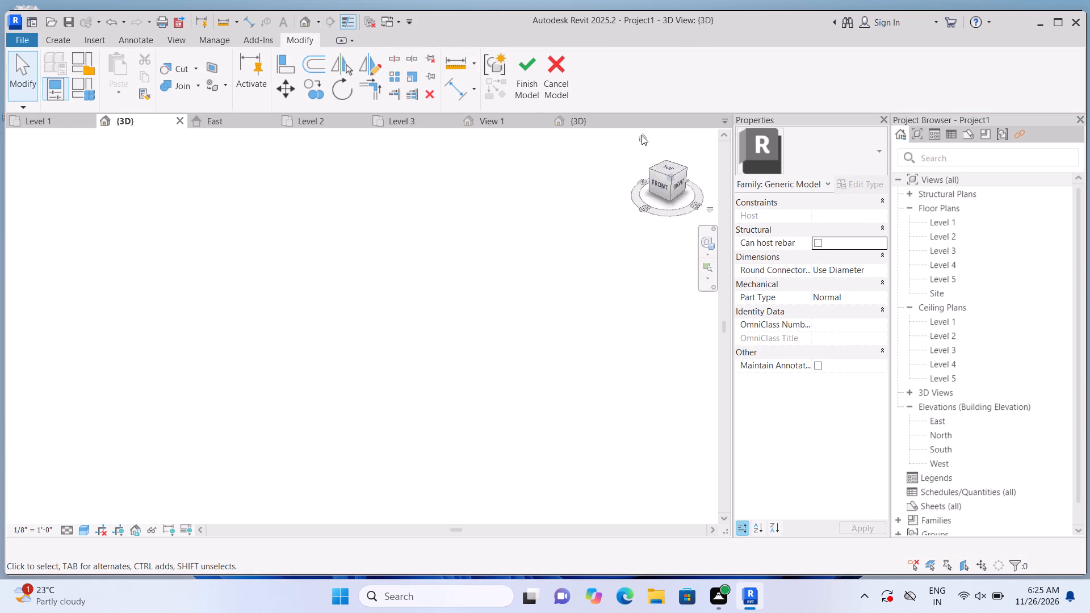
scroll(261, 425, up, 2)
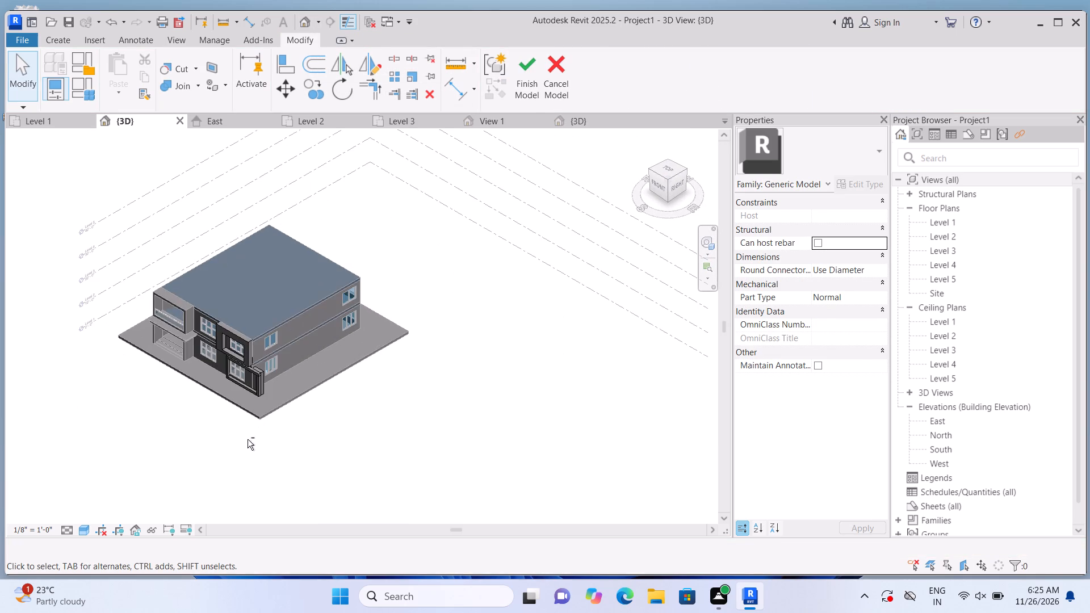
shift+middle_drag(248, 425, 249, 369)
scroll(218, 377, up, 2)
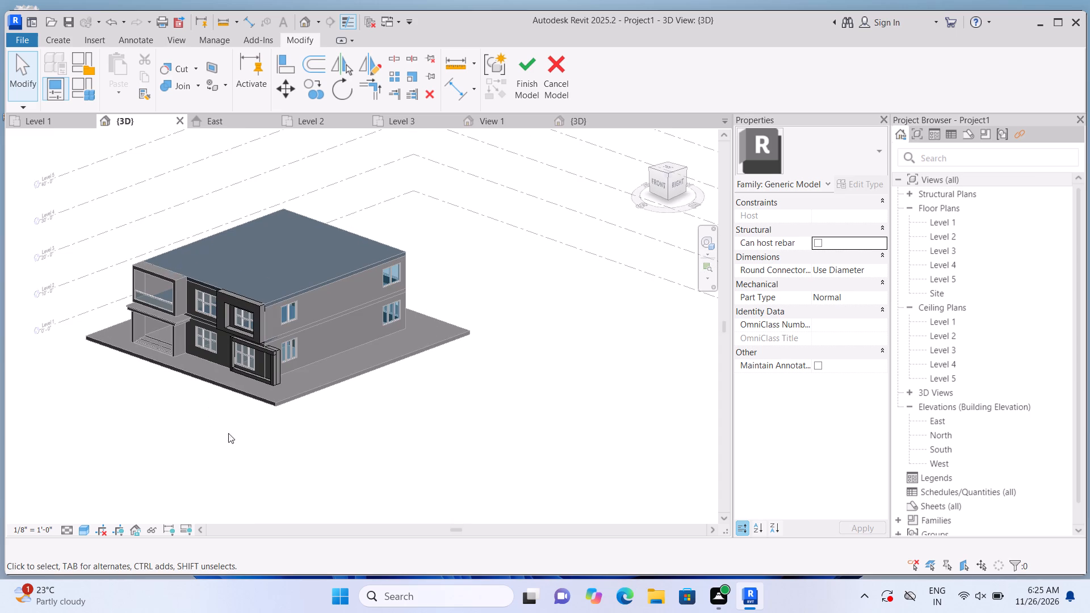
shift+middle_drag(219, 435, 208, 431)
scroll(208, 392, up, 8)
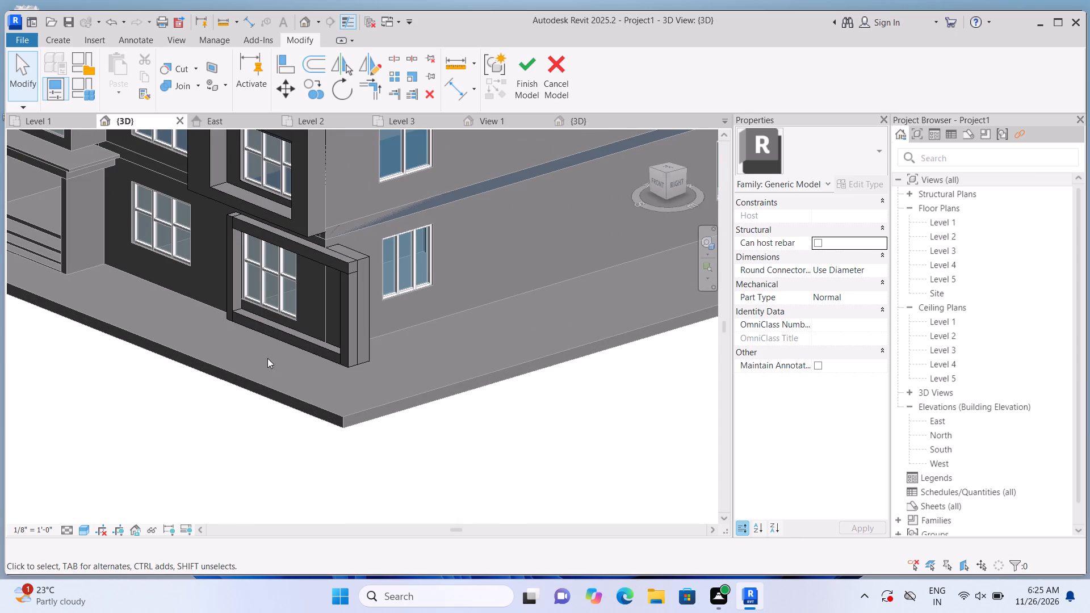
scroll(260, 334, up, 2)
click(268, 334)
scroll(271, 338, up, 2)
drag(298, 337, 280, 353)
Stretch the window-side vertical post forward to about 2' 6 1/2" deep, aligned with the base band's front face.
click(216, 262)
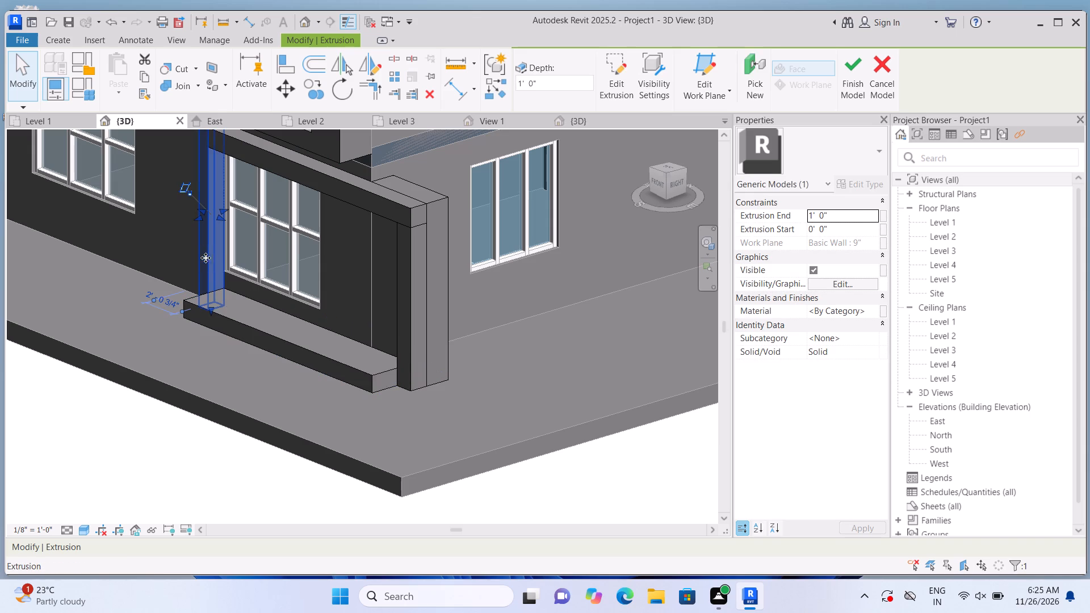
scroll(199, 241, up, 5)
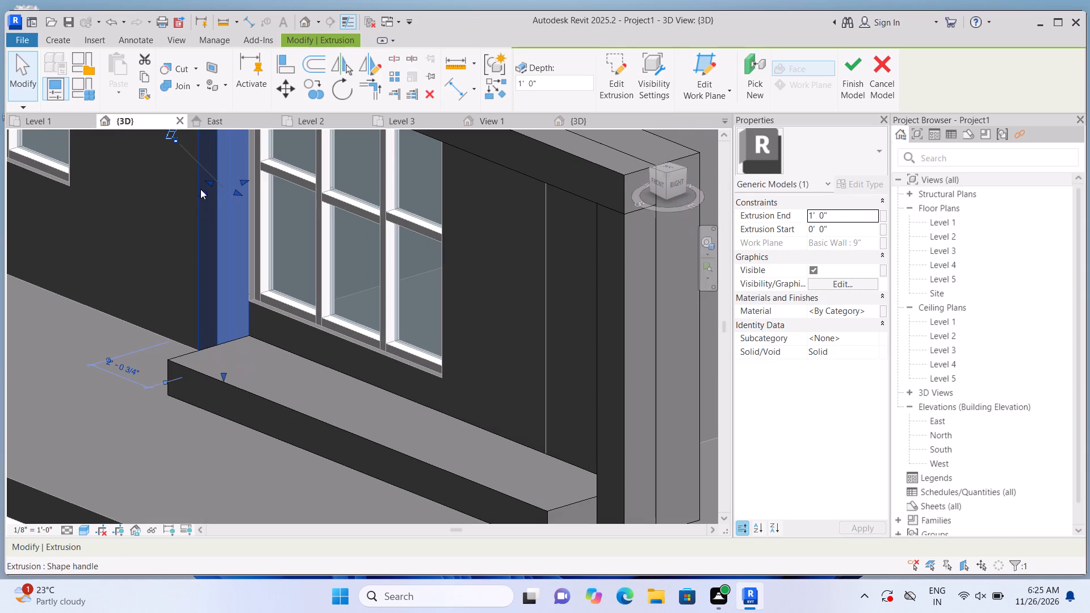
drag(201, 189, 169, 219)
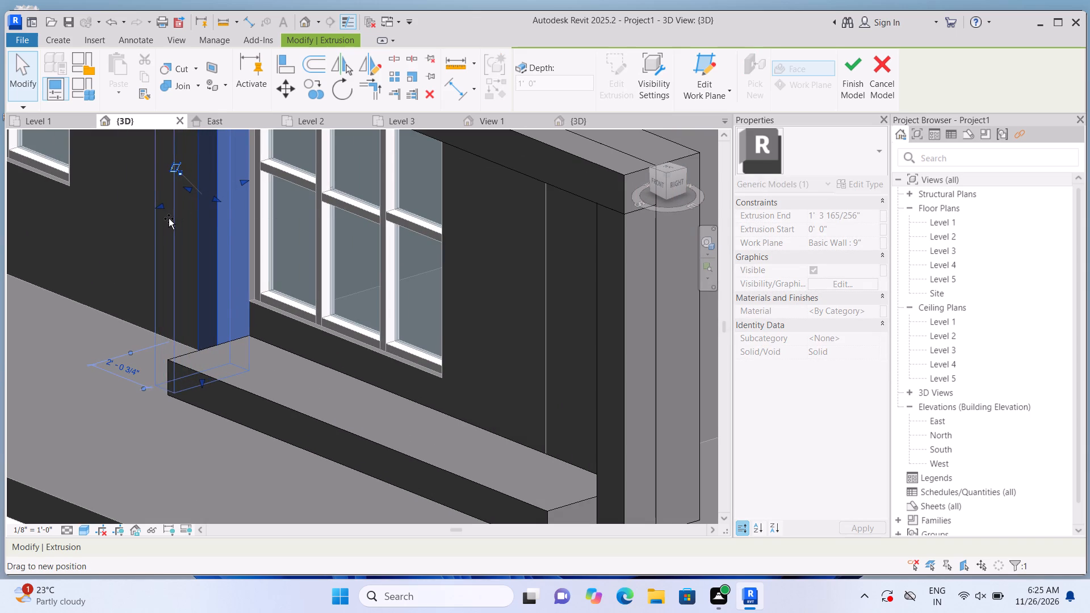
drag(169, 219, 165, 221)
scroll(175, 238, down, 3)
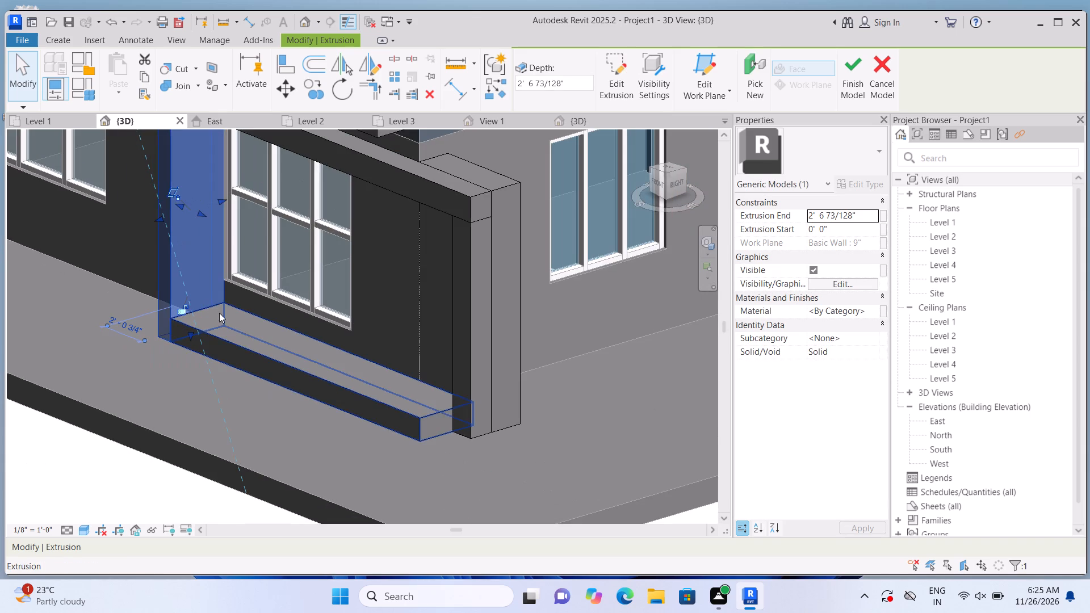
key(Escape)
Stretch the outer vertical post on the side block forward to the base band's front face.
scroll(241, 346, down, 2)
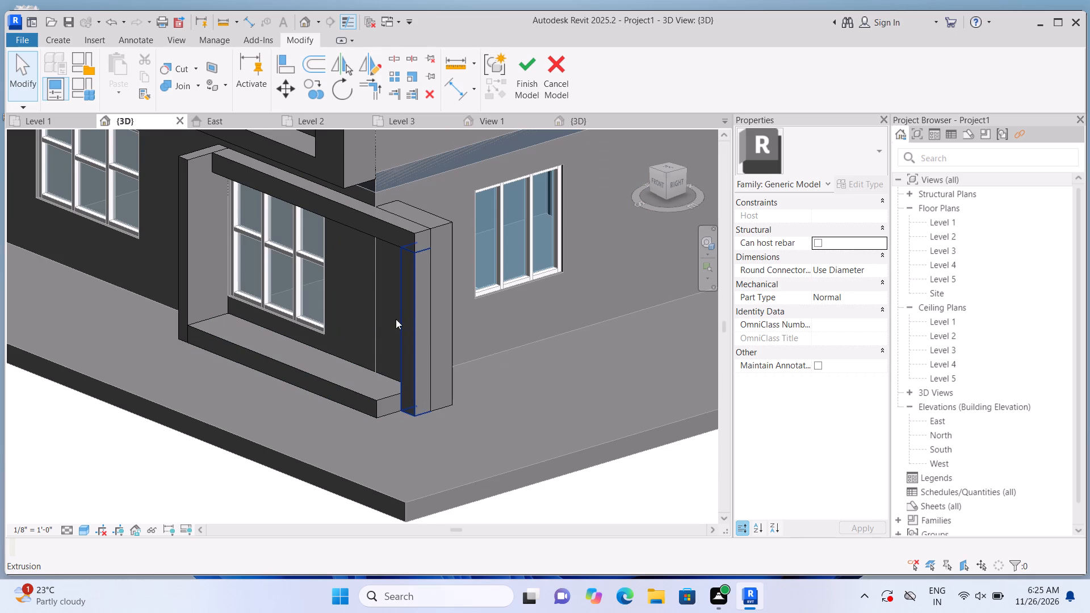
scroll(392, 338, down, 2)
shift+scroll(137, 435, up, 1)
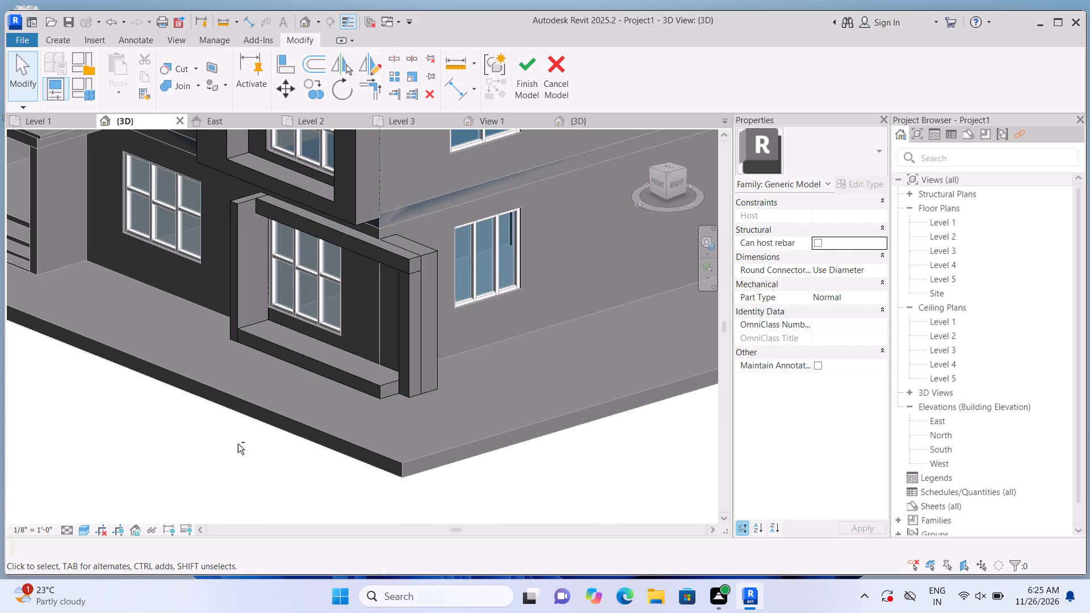
scroll(261, 429, down, 2)
shift+middle_drag(249, 452, 424, 451)
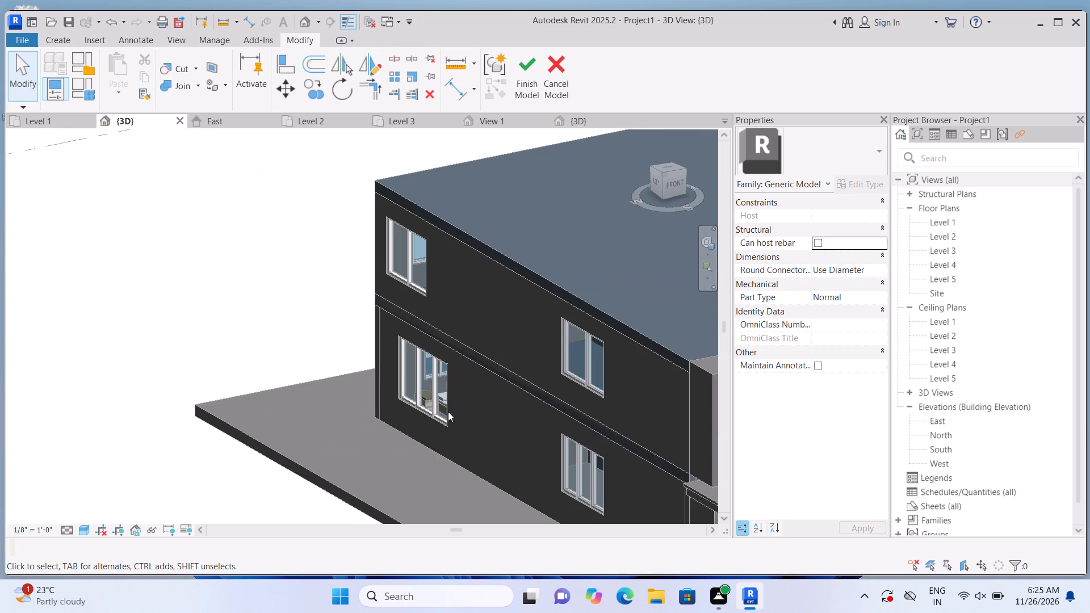
scroll(119, 317, up, 1)
scroll(121, 317, down, 7)
scroll(554, 442, up, 5)
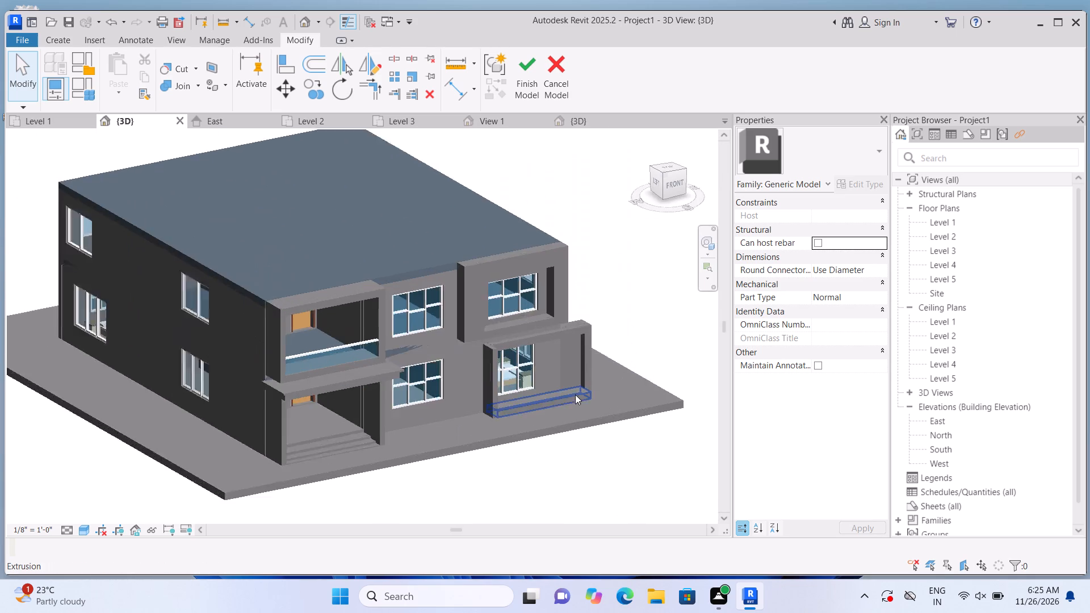
scroll(575, 394, up, 12)
scroll(215, 422, down, 3)
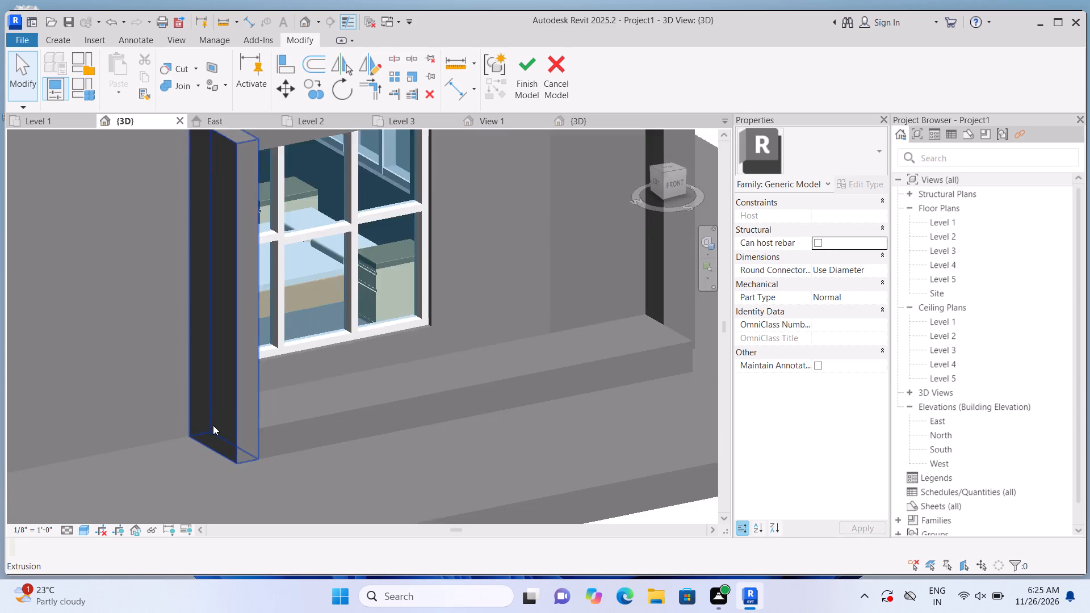
scroll(213, 425, down, 4)
scroll(513, 277, up, 2)
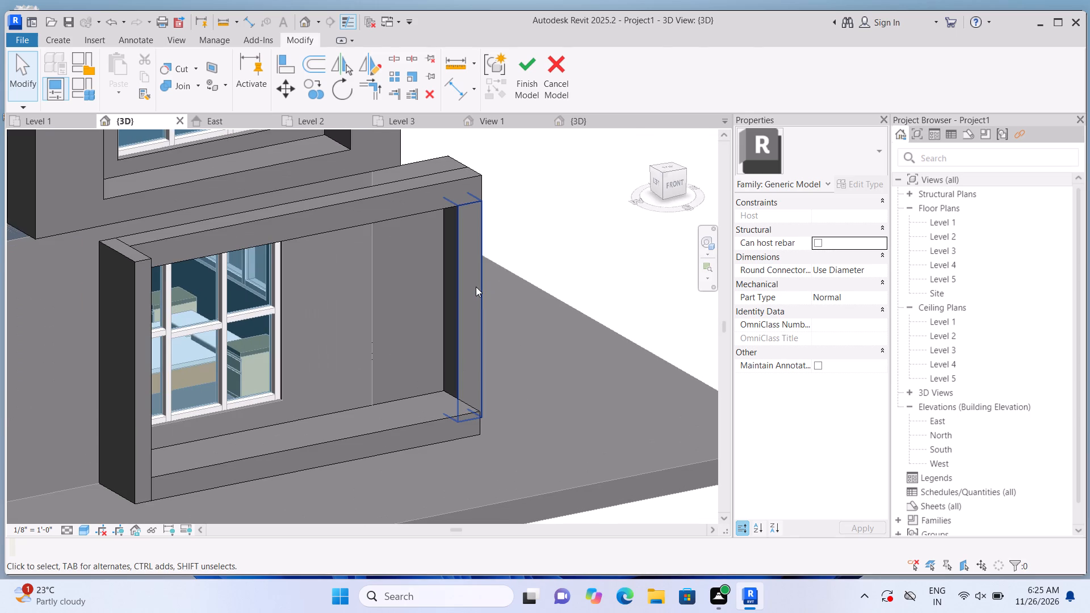
click(476, 287)
scroll(476, 294, up, 2)
drag(473, 313, 493, 337)
click(597, 239)
scroll(598, 242, down, 2)
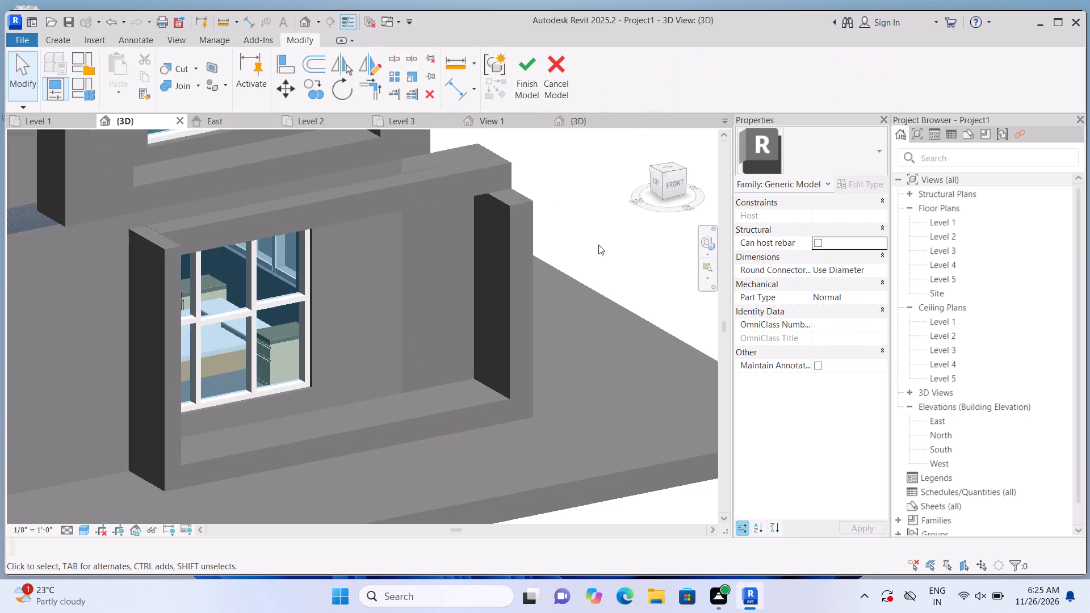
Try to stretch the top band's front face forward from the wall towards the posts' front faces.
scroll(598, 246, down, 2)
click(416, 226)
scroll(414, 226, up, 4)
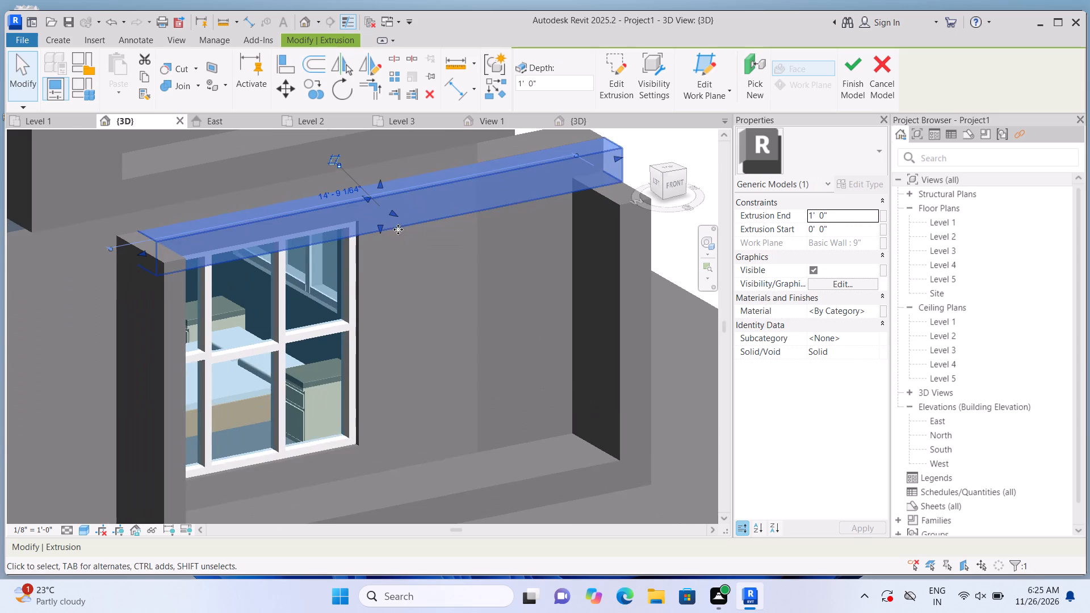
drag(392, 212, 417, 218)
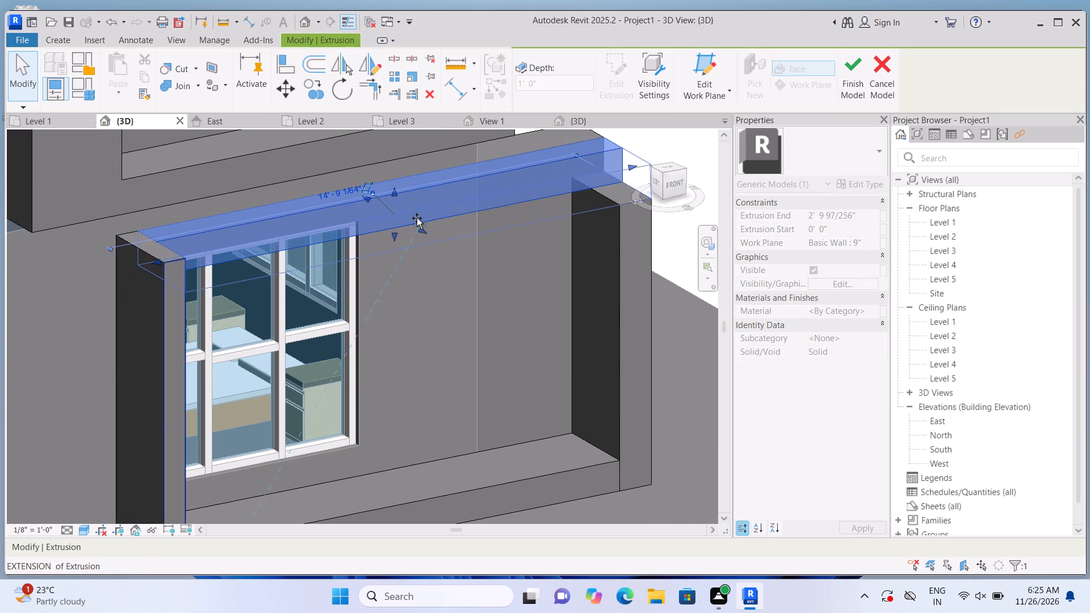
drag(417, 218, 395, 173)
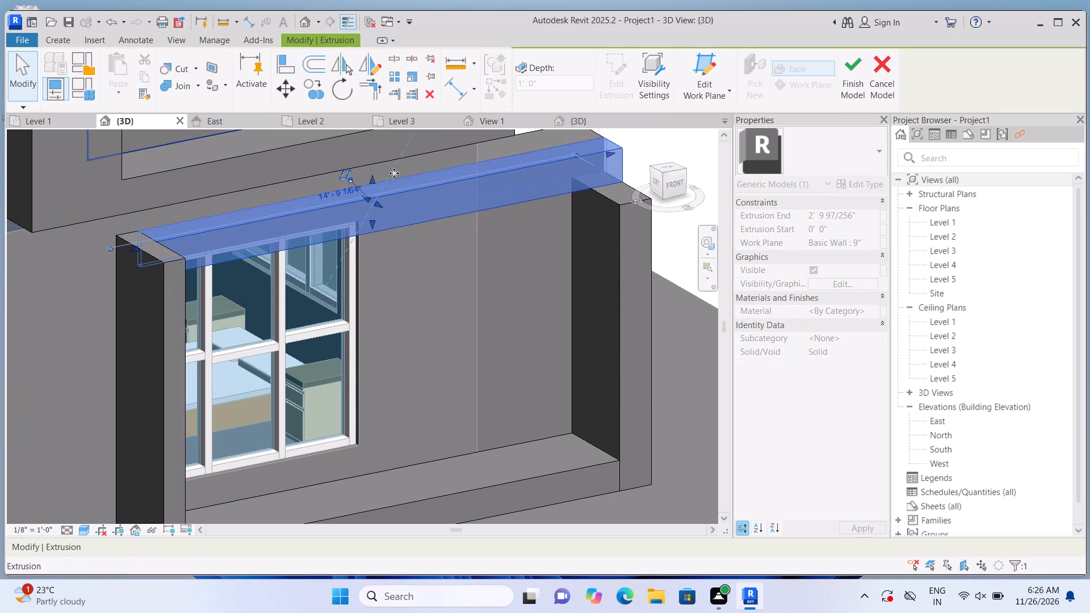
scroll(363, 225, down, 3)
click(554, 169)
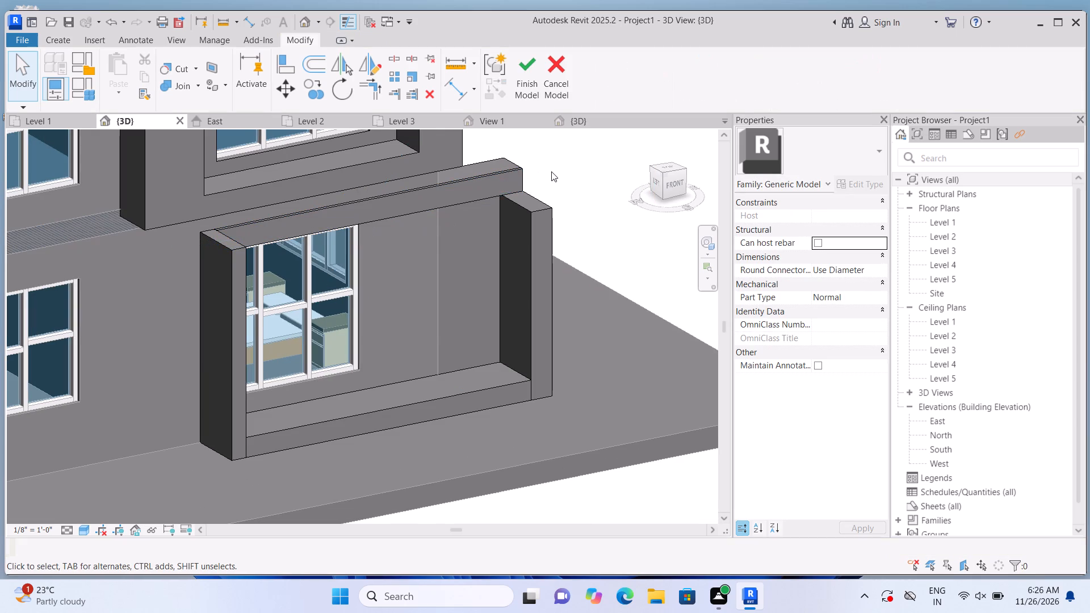
Lower the top of the window-side vertical post to the underside of the top band.
scroll(155, 313, up, 4)
scroll(263, 223, up, 1)
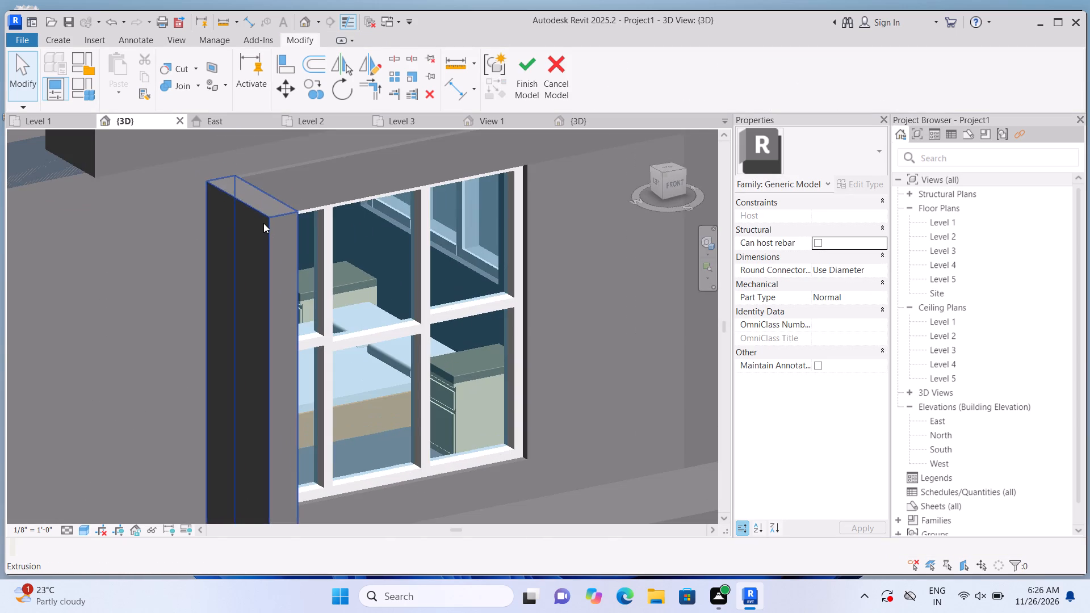
click(263, 223)
drag(251, 188, 257, 228)
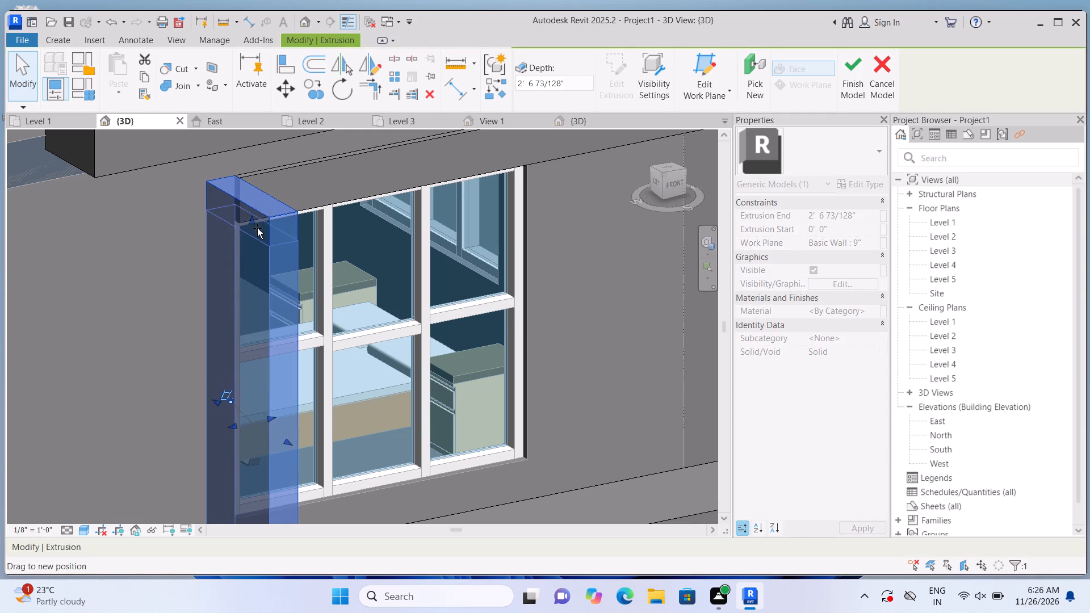
drag(257, 228, 257, 240)
scroll(250, 243, down, 6)
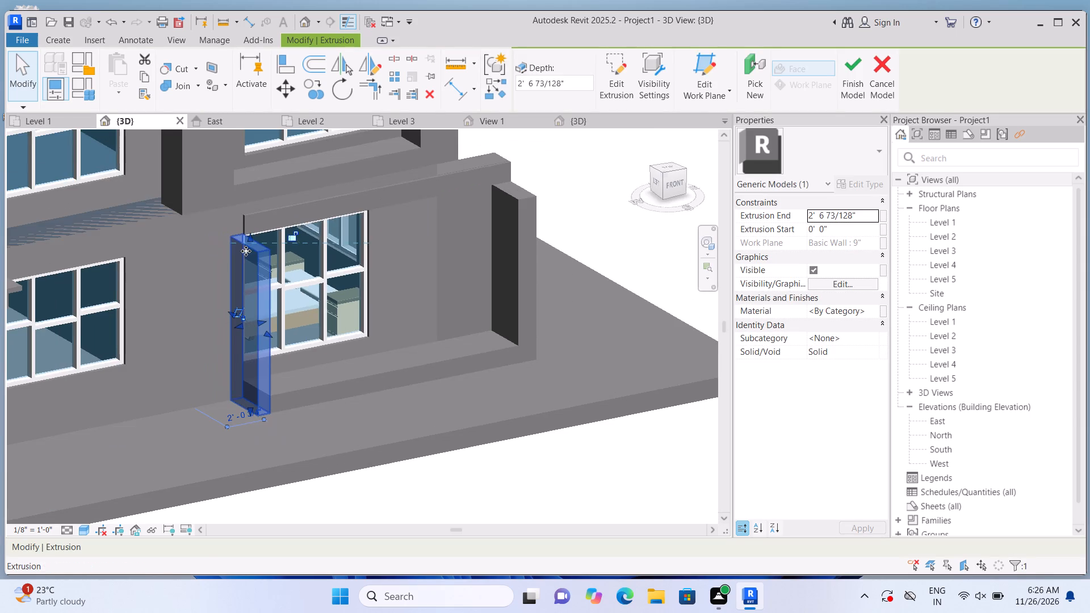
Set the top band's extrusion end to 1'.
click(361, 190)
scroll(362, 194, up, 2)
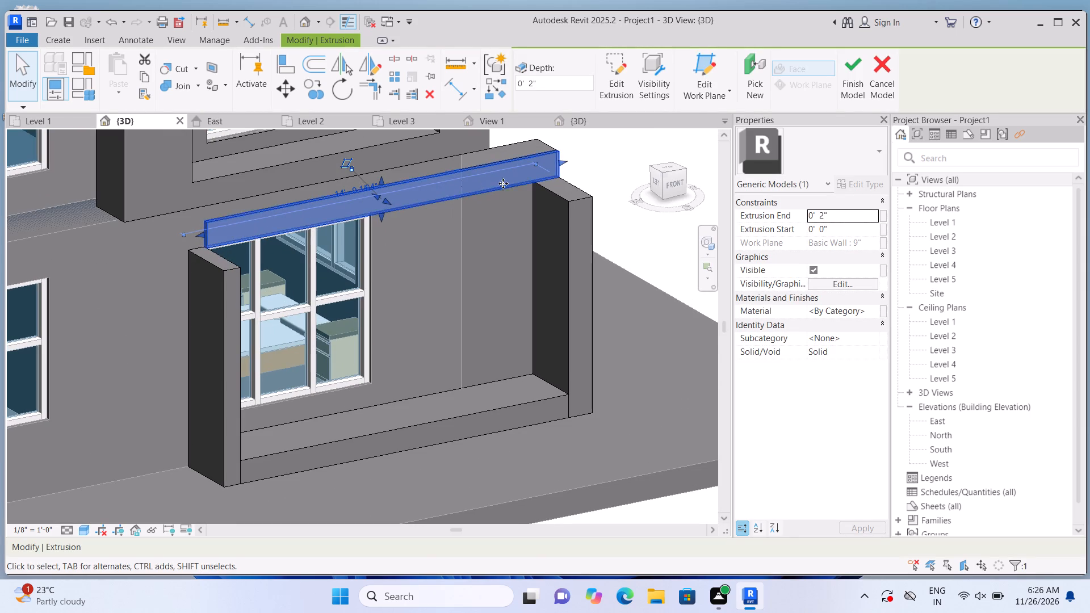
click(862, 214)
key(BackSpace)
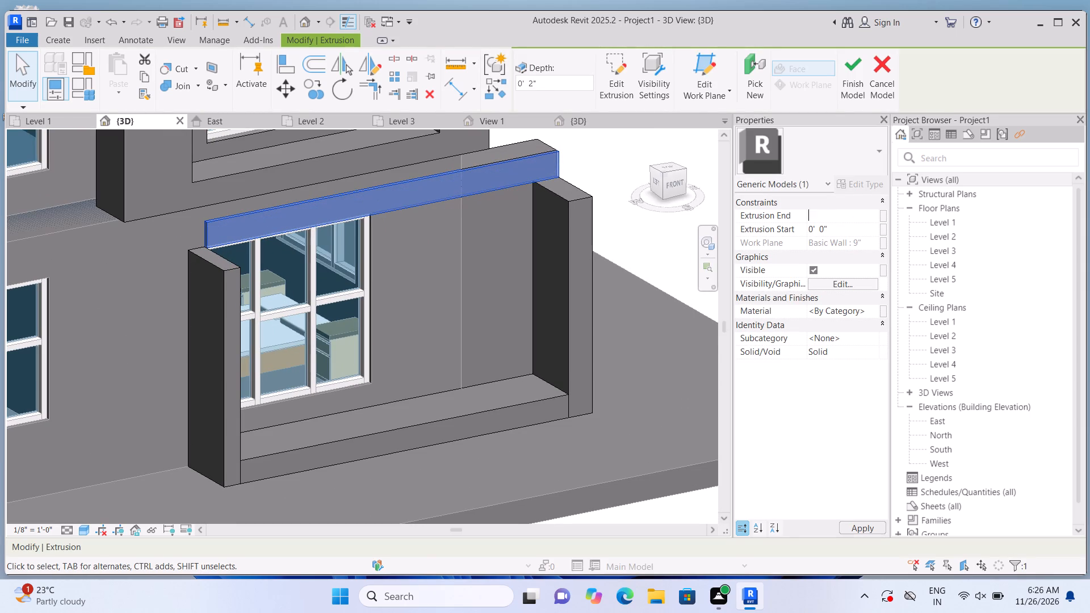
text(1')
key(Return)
Stretch the top band sideways to the window-side post's outer face and forward to the posts' front faces.
scroll(542, 156, up, 2)
scroll(284, 253, up, 3)
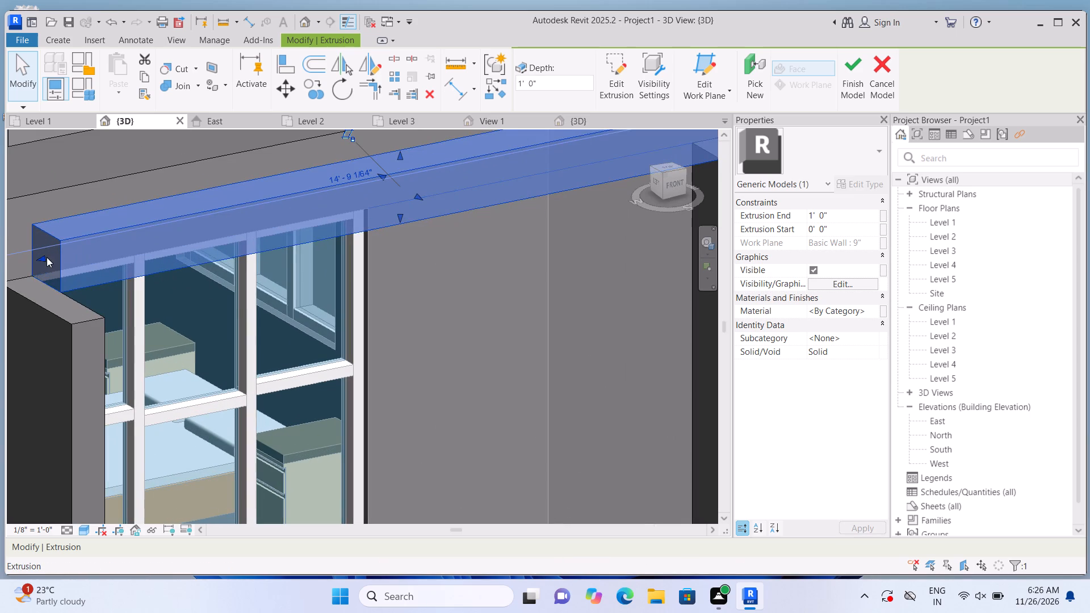
drag(39, 255, 19, 271)
scroll(93, 278, down, 2)
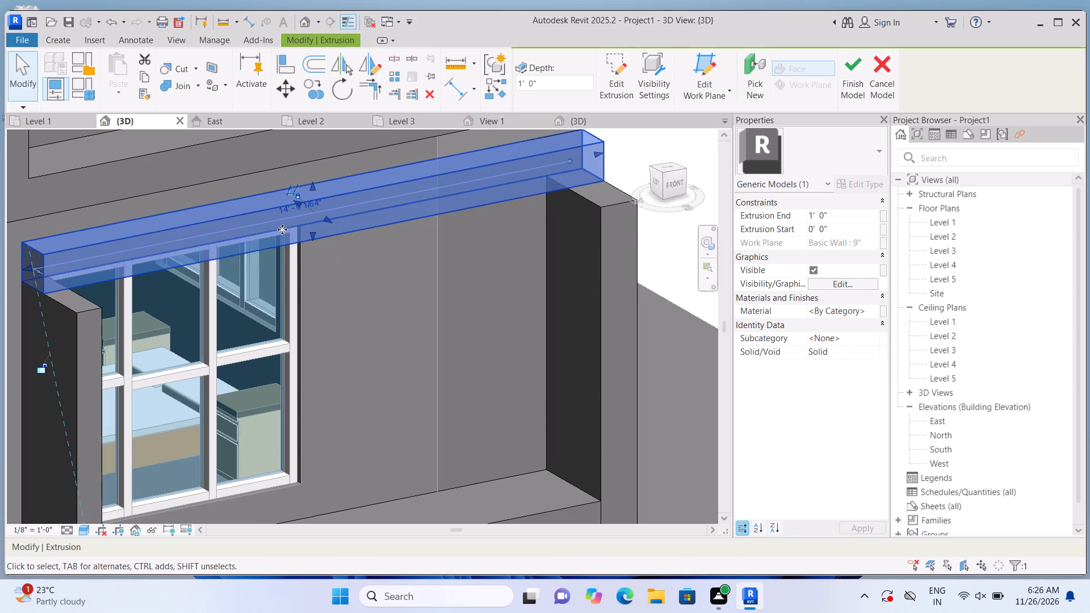
drag(324, 216, 354, 236)
scroll(337, 242, down, 3)
click(581, 237)
scroll(581, 237, down, 2)
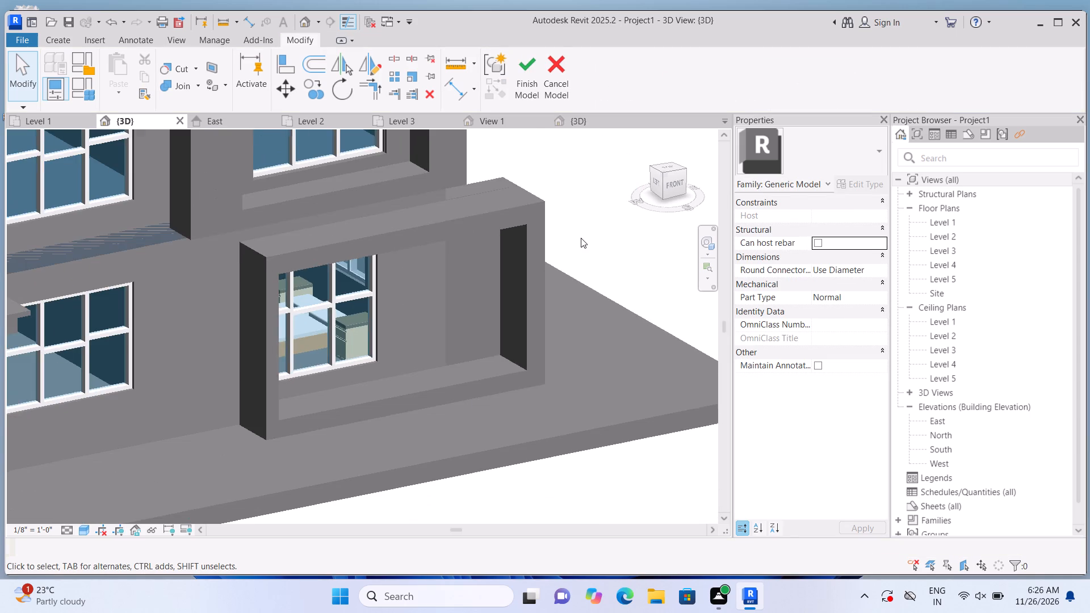
Join the two vertical posts, the top band and the base band into one continuous four-sided frame.
scroll(581, 238, up, 2)
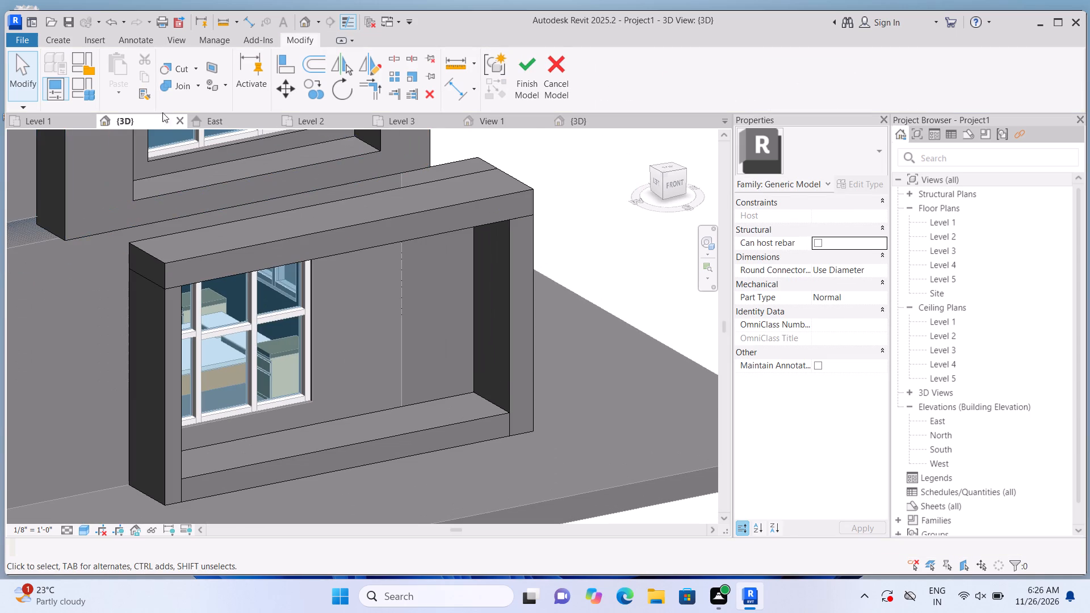
click(198, 82)
click(200, 107)
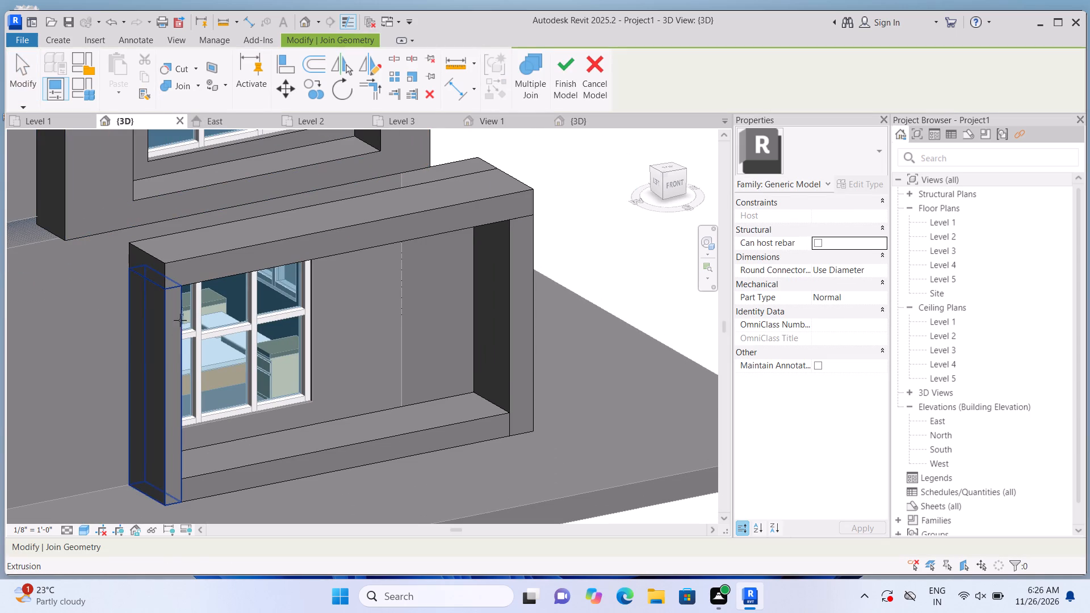
click(179, 346)
click(202, 268)
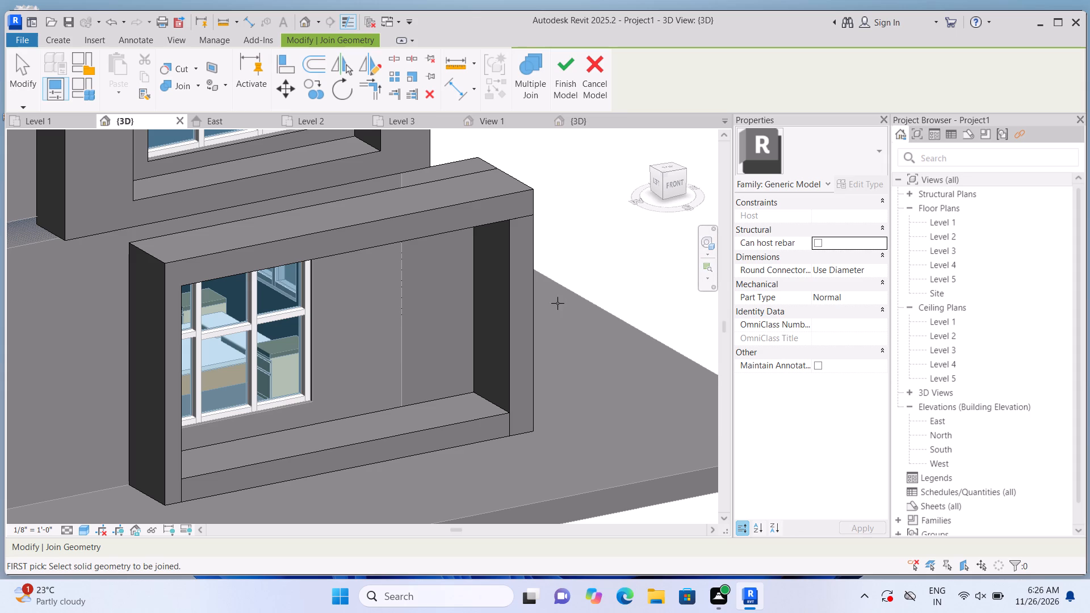
click(535, 292)
click(443, 203)
click(433, 443)
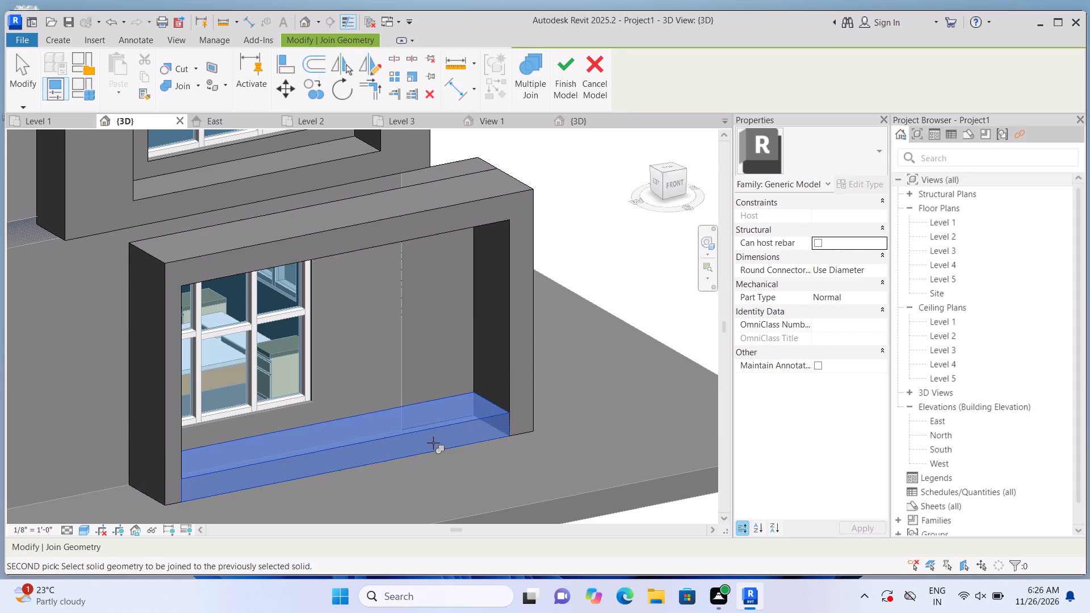
click(507, 355)
scroll(452, 370, down, 2)
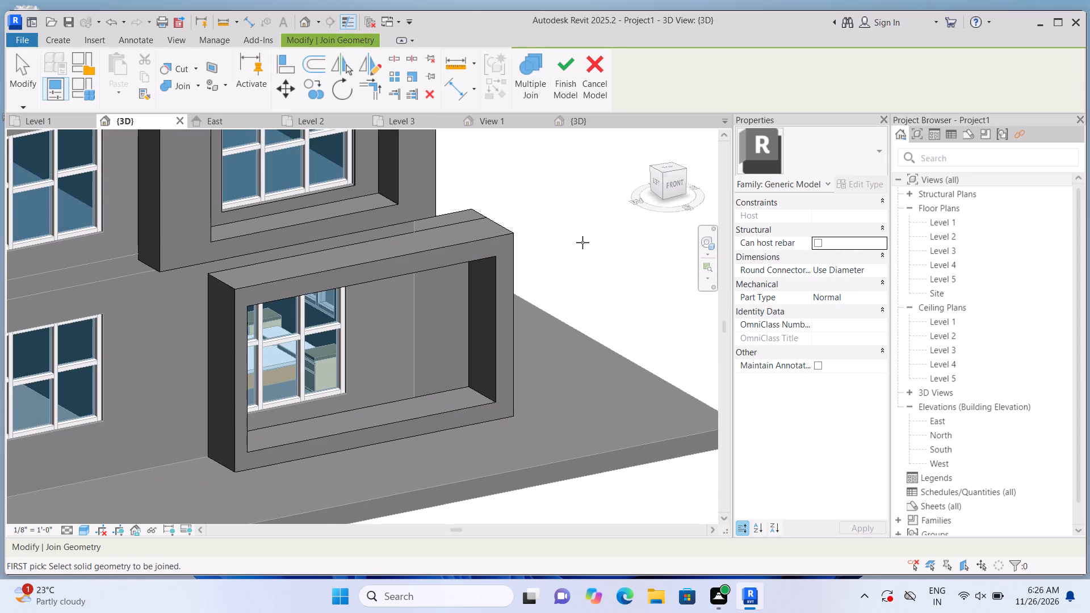
key(Escape)
Examine the joined ground-floor frame and the whole front facade of the house from different angles.
middle_click(591, 247)
shift+scroll(592, 249, down, 1)
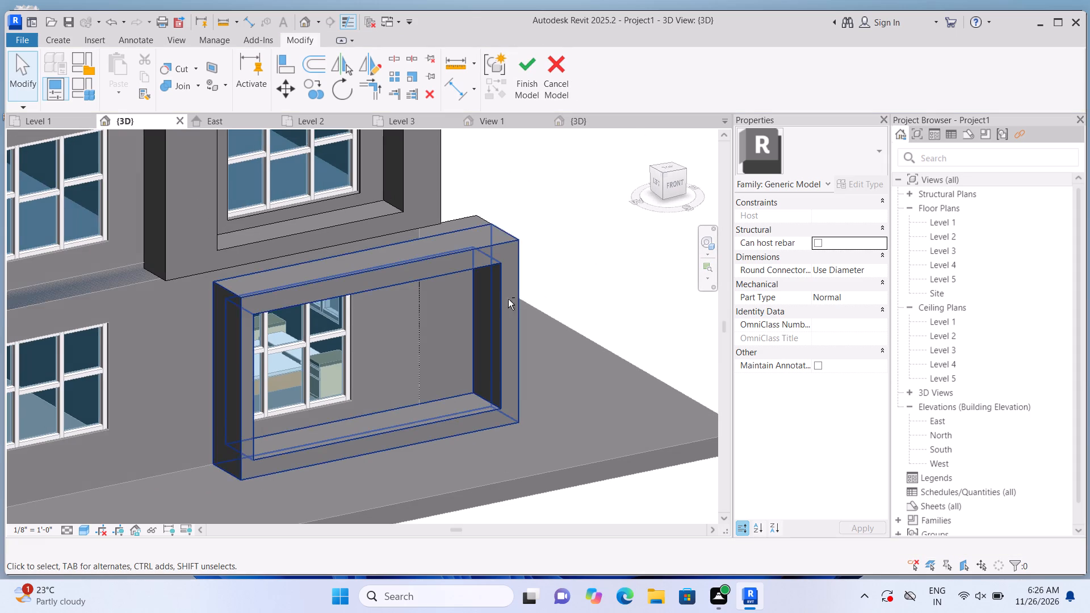
scroll(544, 258, down, 3)
shift+middle_drag(597, 237, 484, 291)
scroll(485, 284, down, 7)
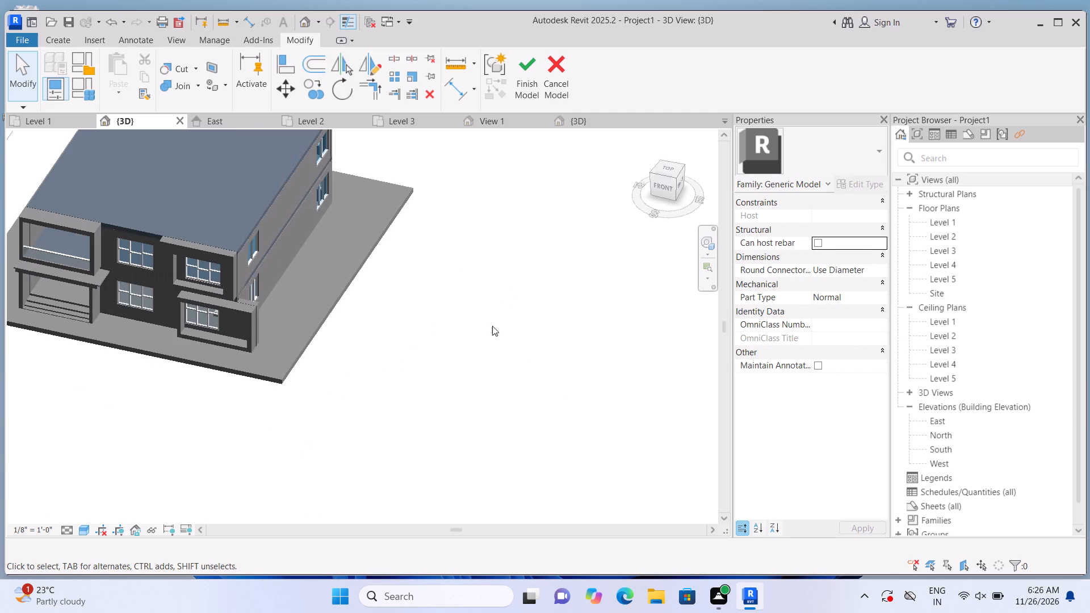
shift+scroll(289, 343, up, 1)
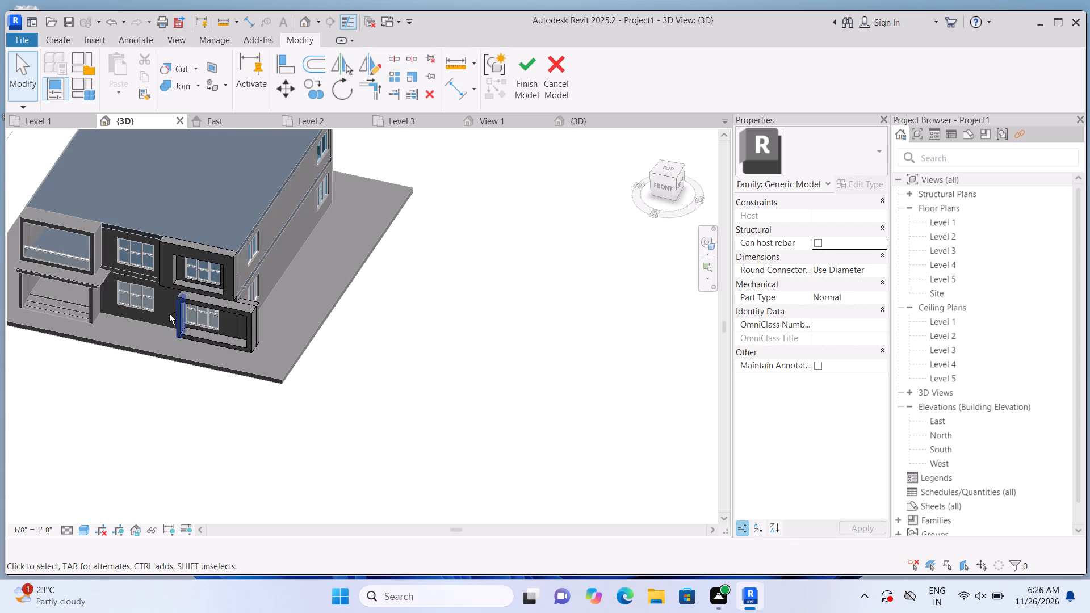
scroll(218, 372, down, 2)
shift+middle_drag(175, 451, 156, 358)
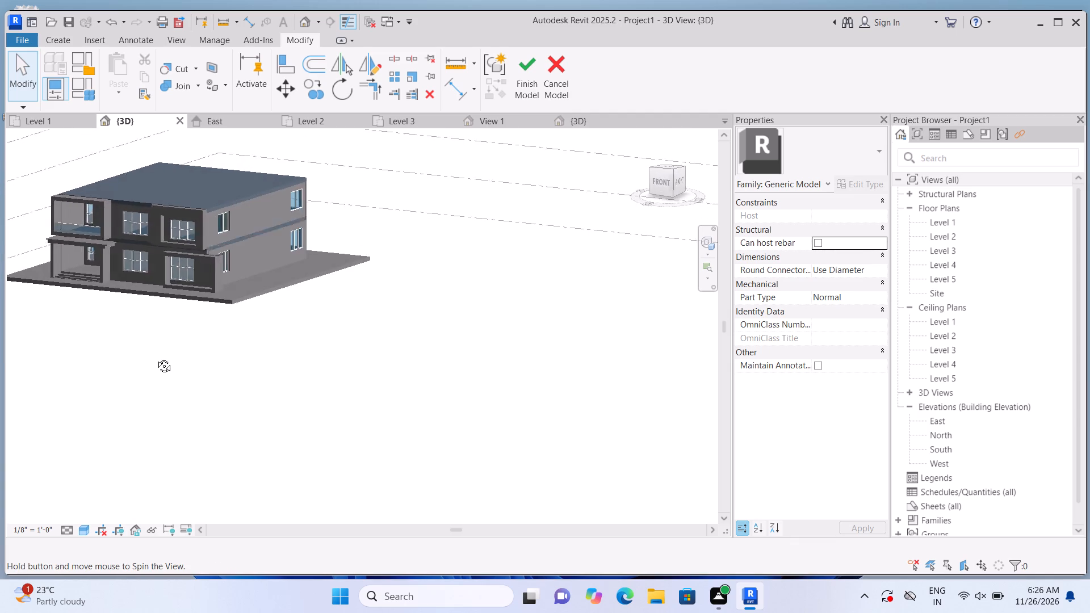
shift+middle_drag(156, 358, 147, 361)
shift+middle_click(147, 361)
scroll(0, 279, up, 4)
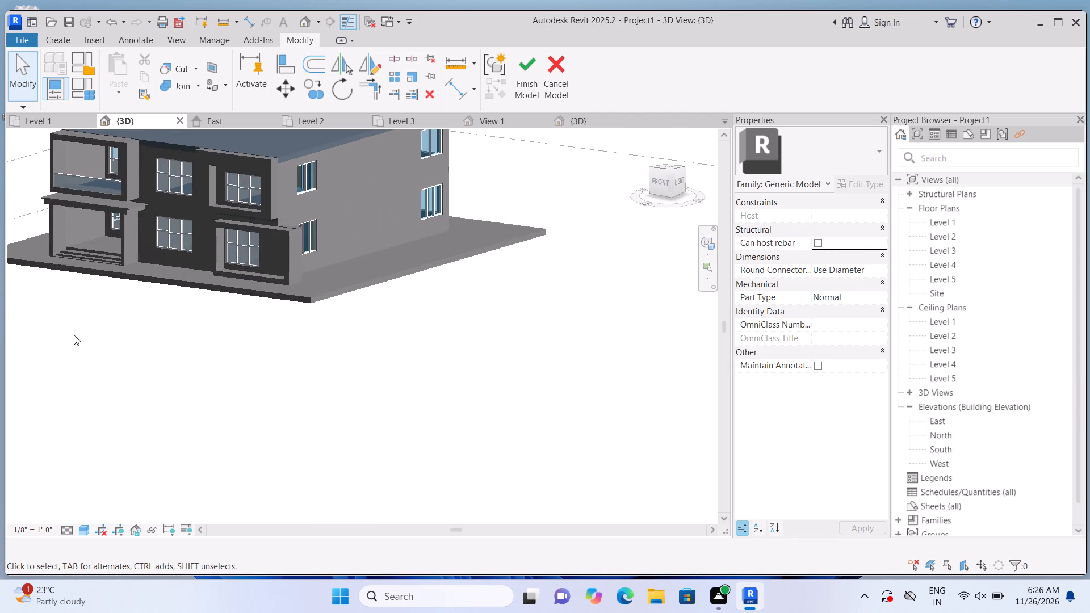
middle_drag(229, 433, 236, 437)
scroll(267, 456, down, 5)
scroll(59, 352, up, 6)
scroll(422, 477, up, 1)
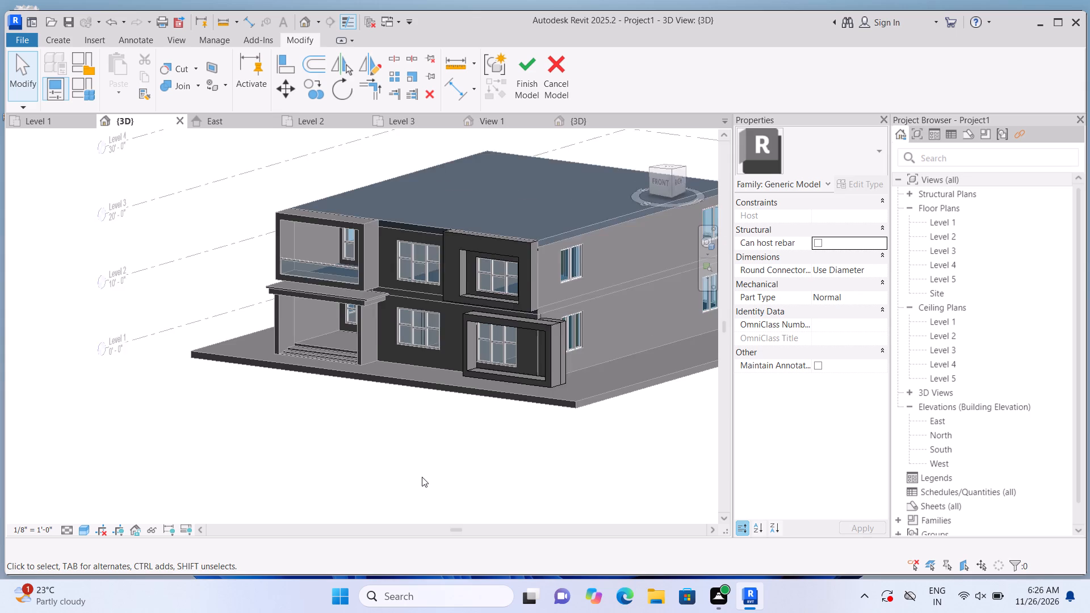
scroll(599, 460, down, 3)
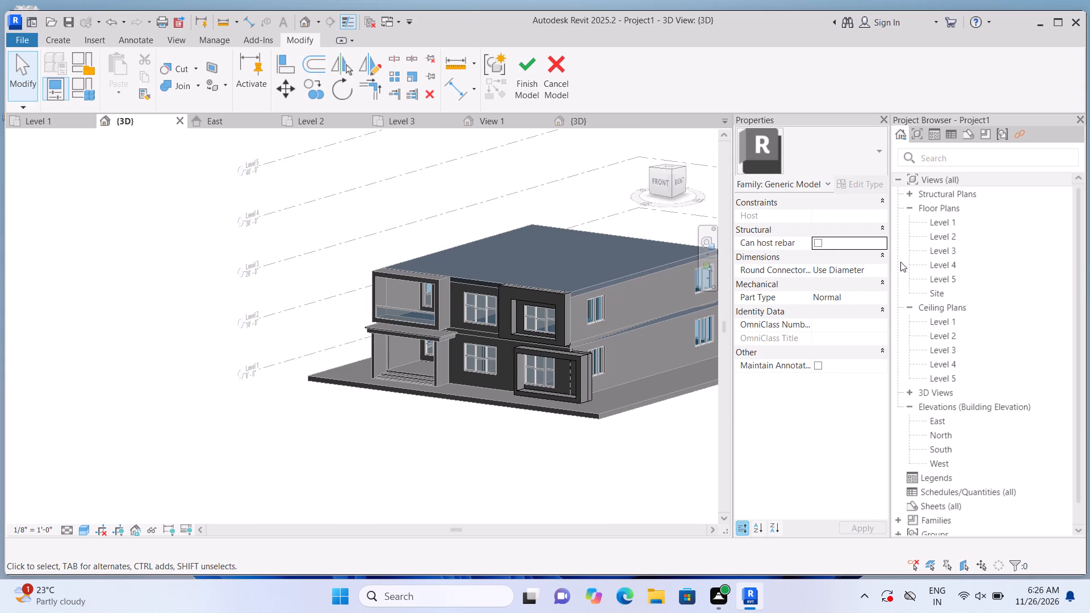
On the front wall face, sketch an extrusion rectangle about 3'-9" by 7'-5" between the ground-floor framed window and the wall's outer edge.
click(664, 180)
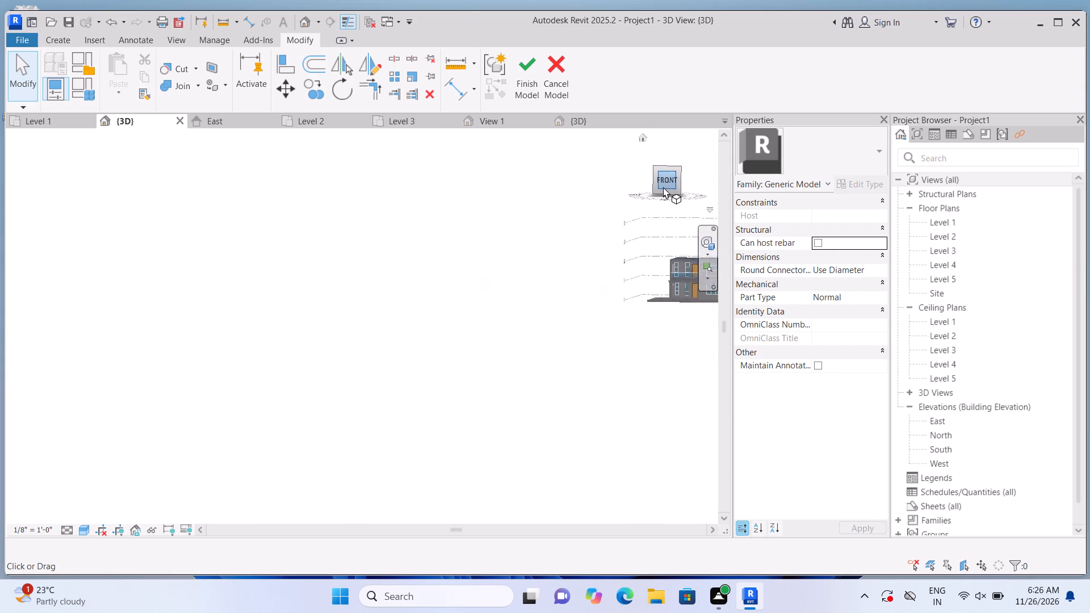
scroll(332, 350, up, 11)
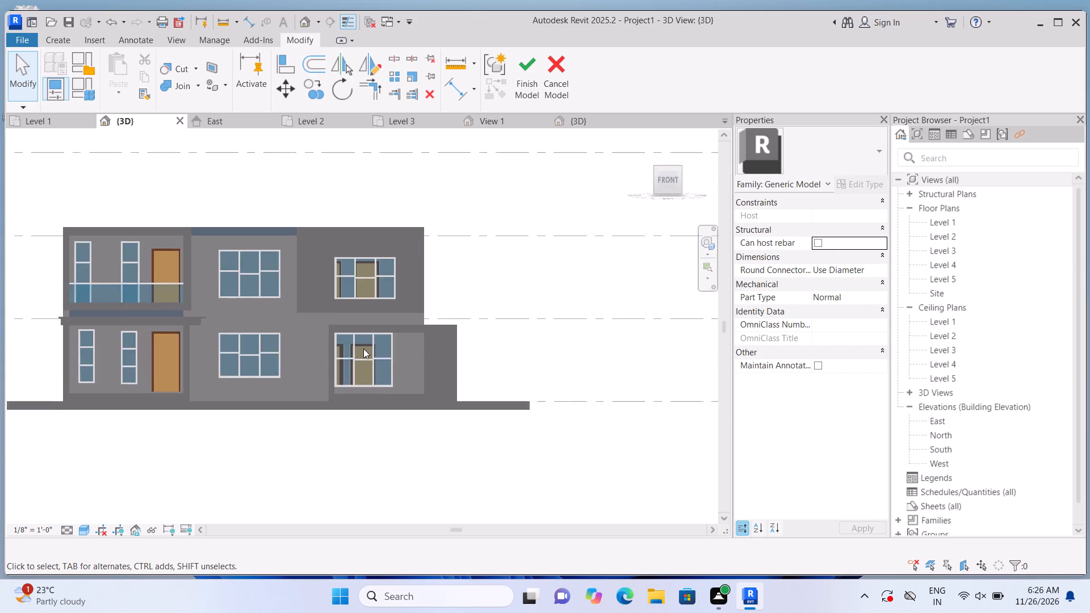
scroll(363, 349, up, 4)
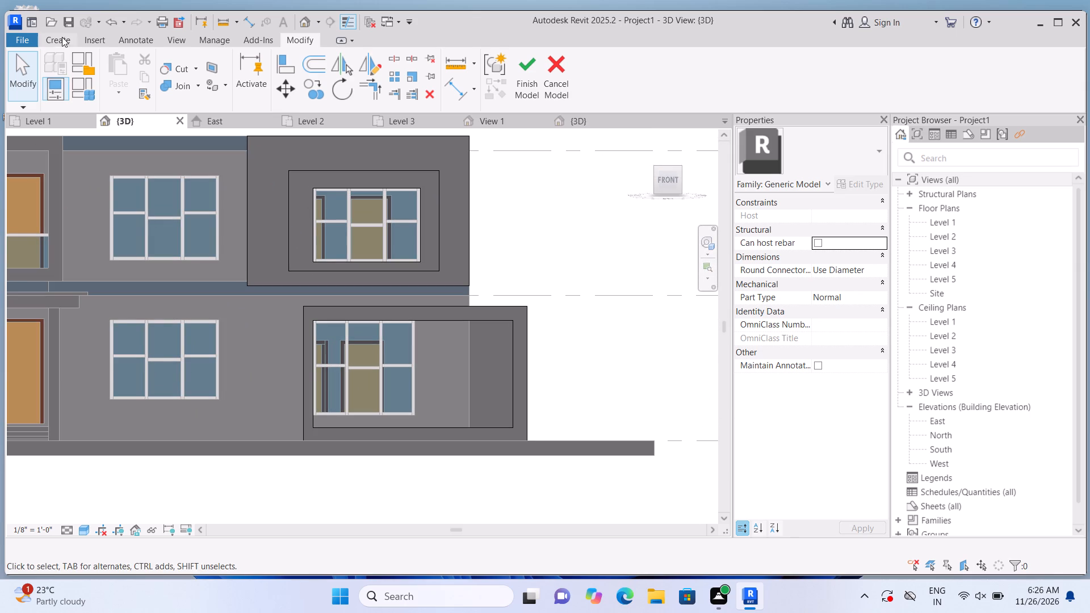
click(60, 38)
click(120, 68)
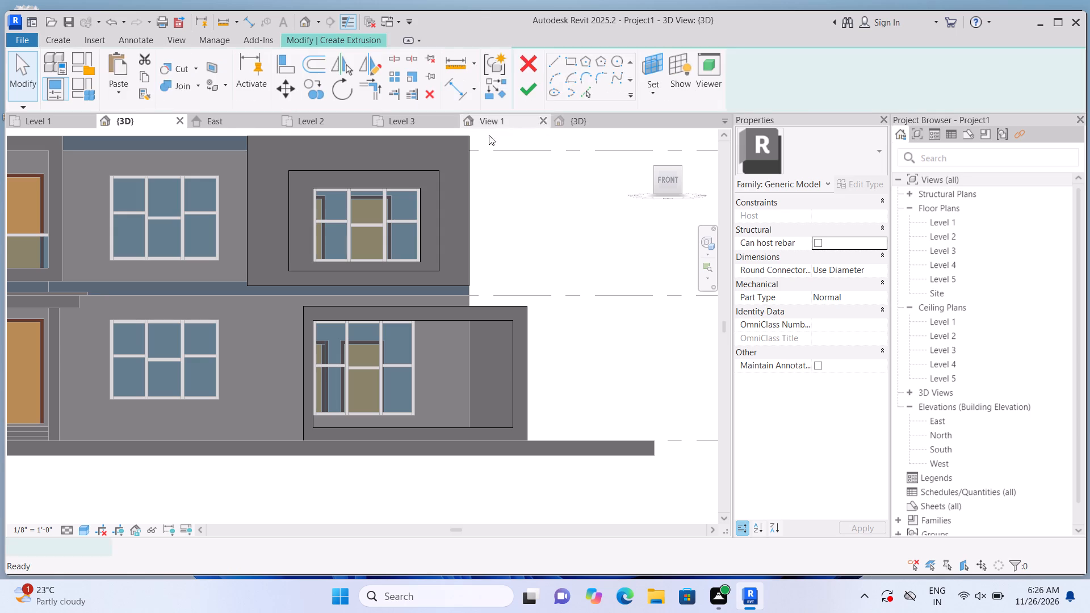
click(737, 93)
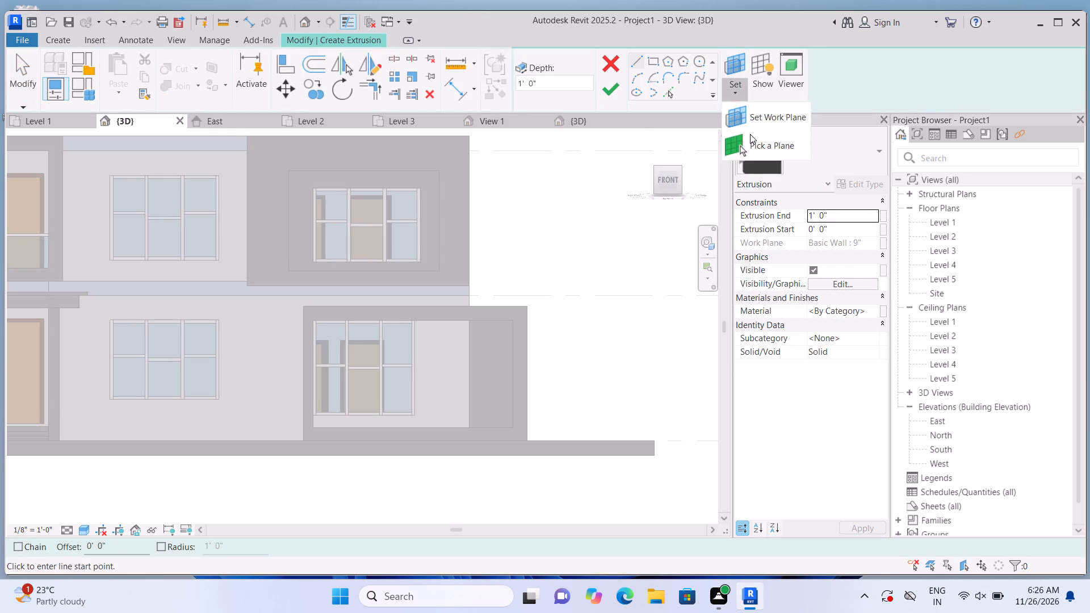
click(751, 134)
scroll(431, 431, up, 2)
click(452, 348)
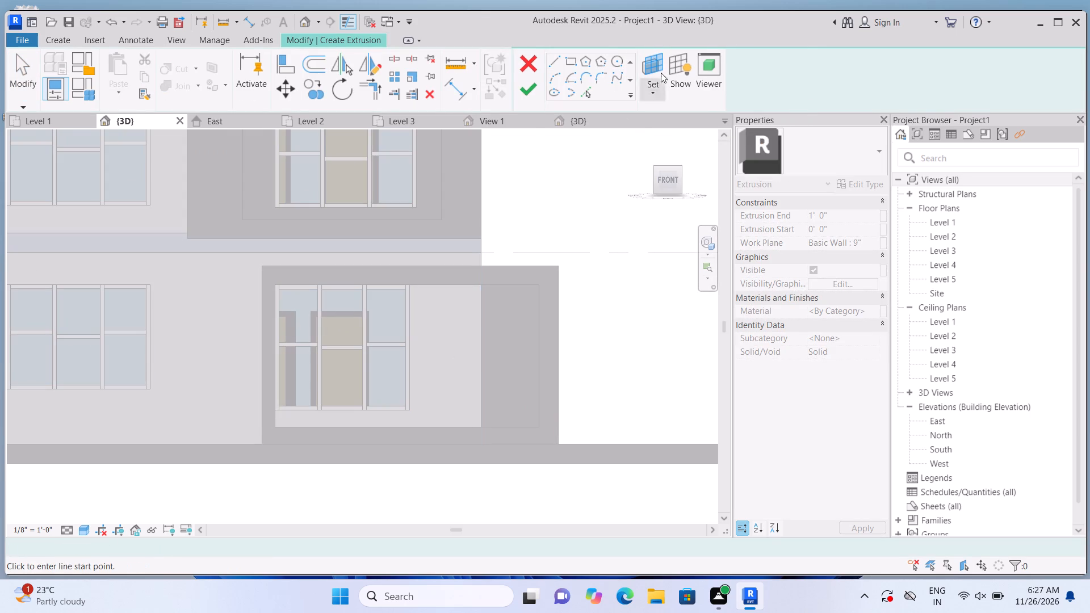
click(652, 63)
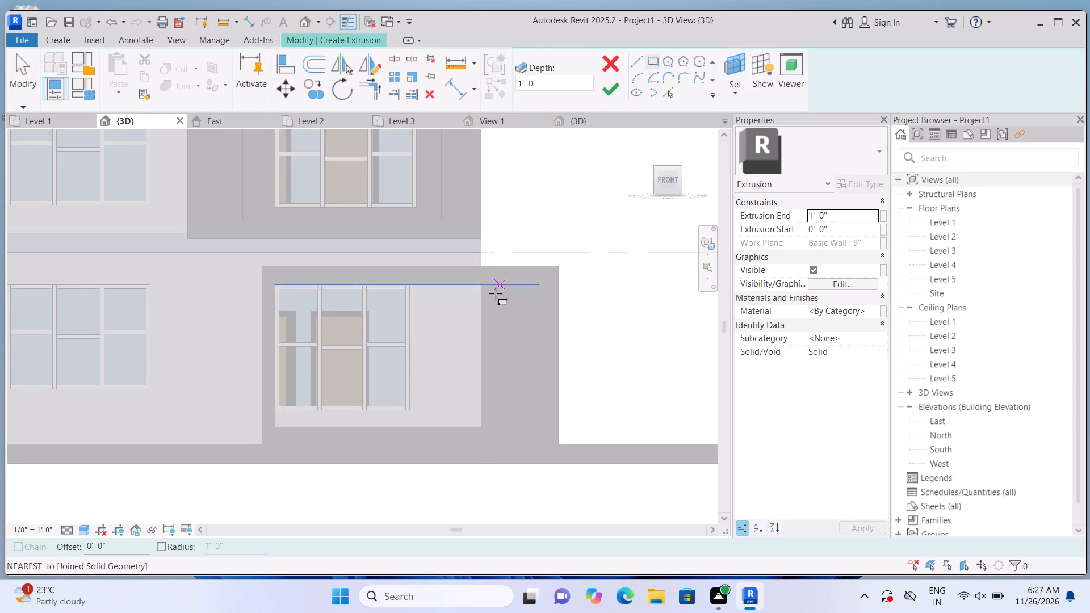
scroll(486, 307, up, 3)
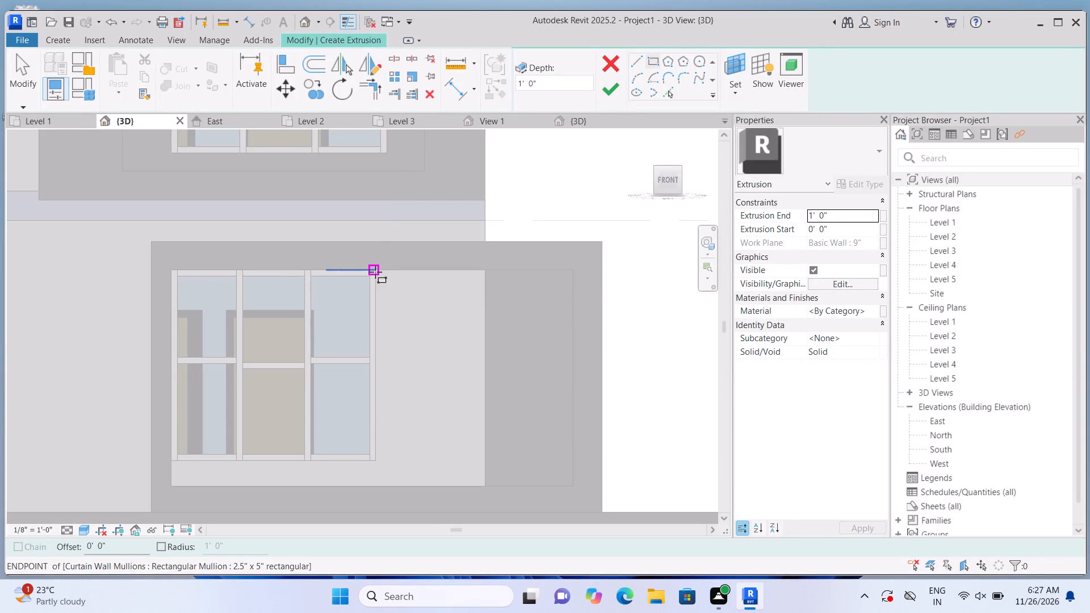
click(376, 272)
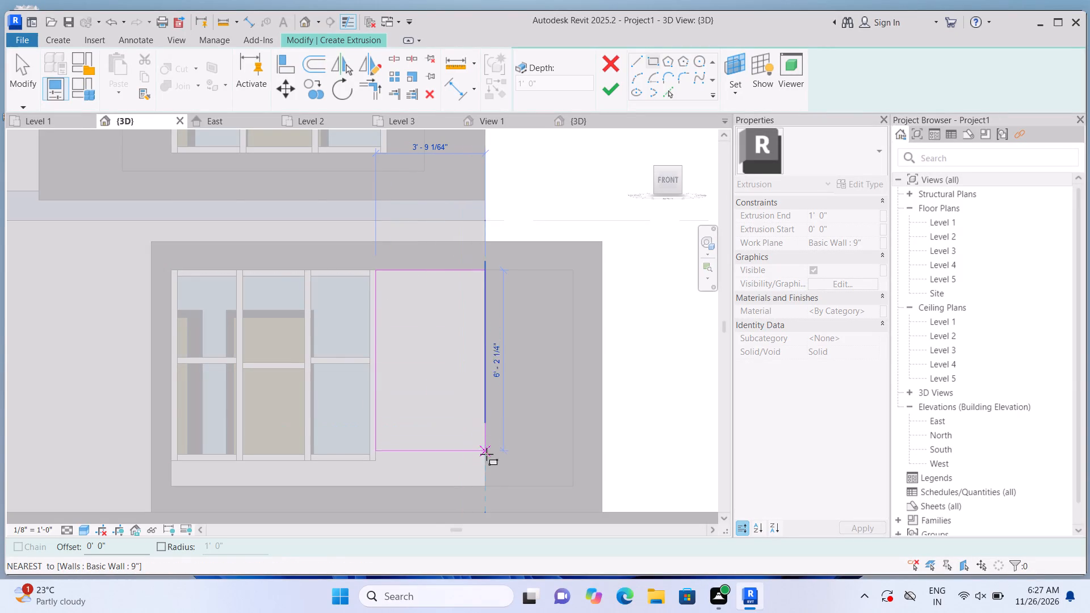
click(487, 481)
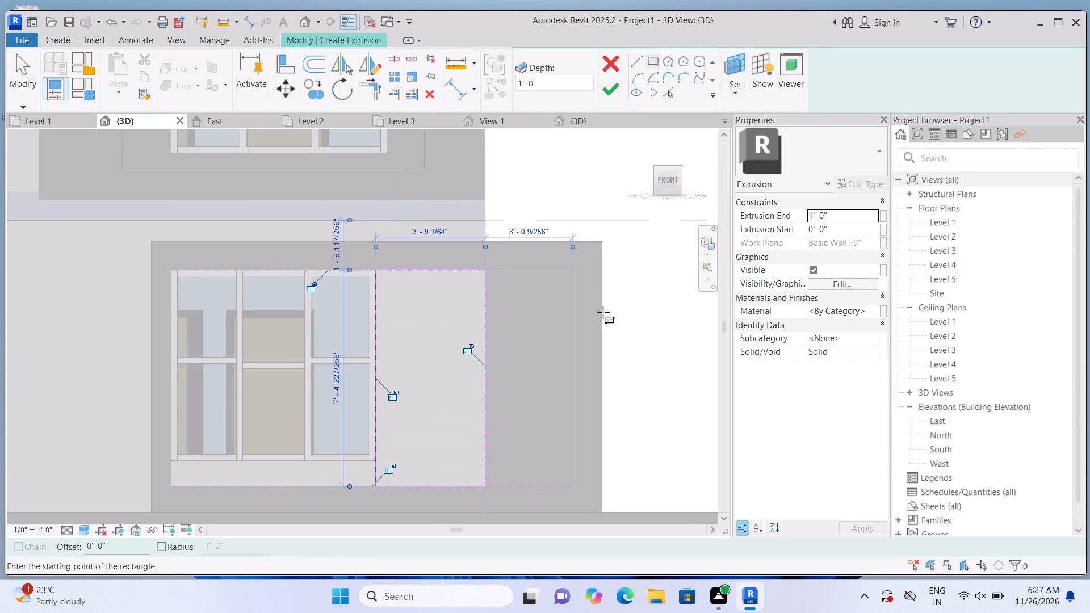
Set the panel's extrusion end to 2" and finish the extrusion.
click(852, 217)
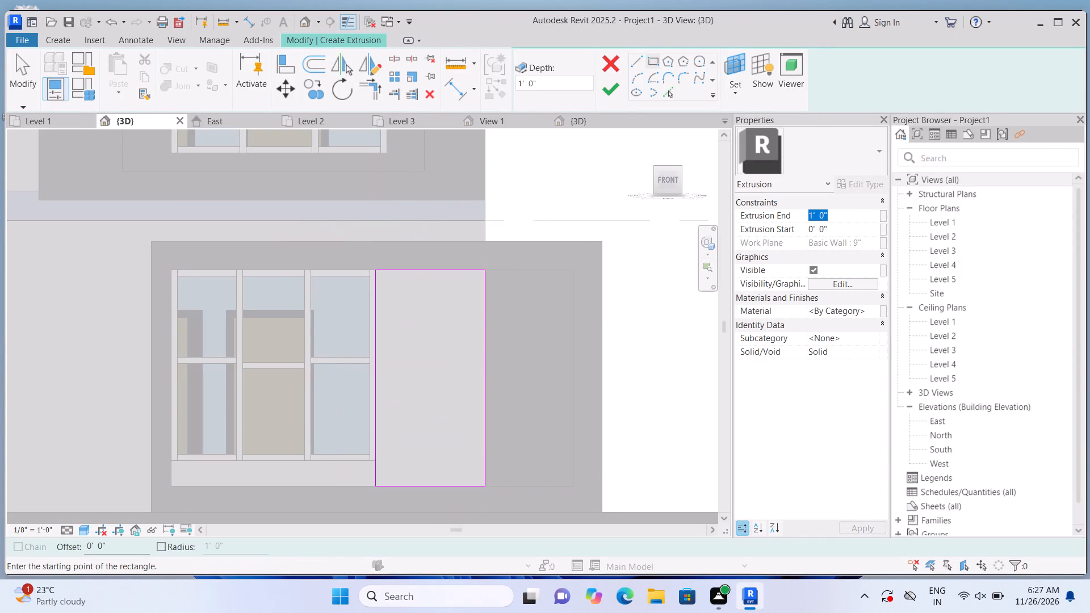
key(BackSpace)
text(2")
key(Return)
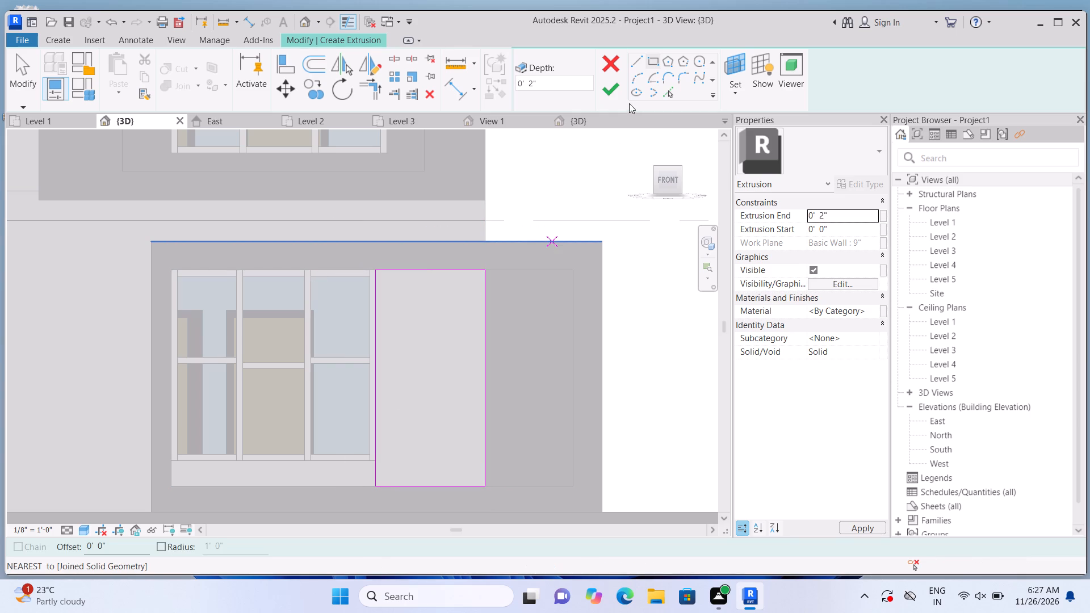
click(615, 91)
Stretch the wall panel sideways to the inner face of the frame's outer post.
scroll(597, 145, down, 2)
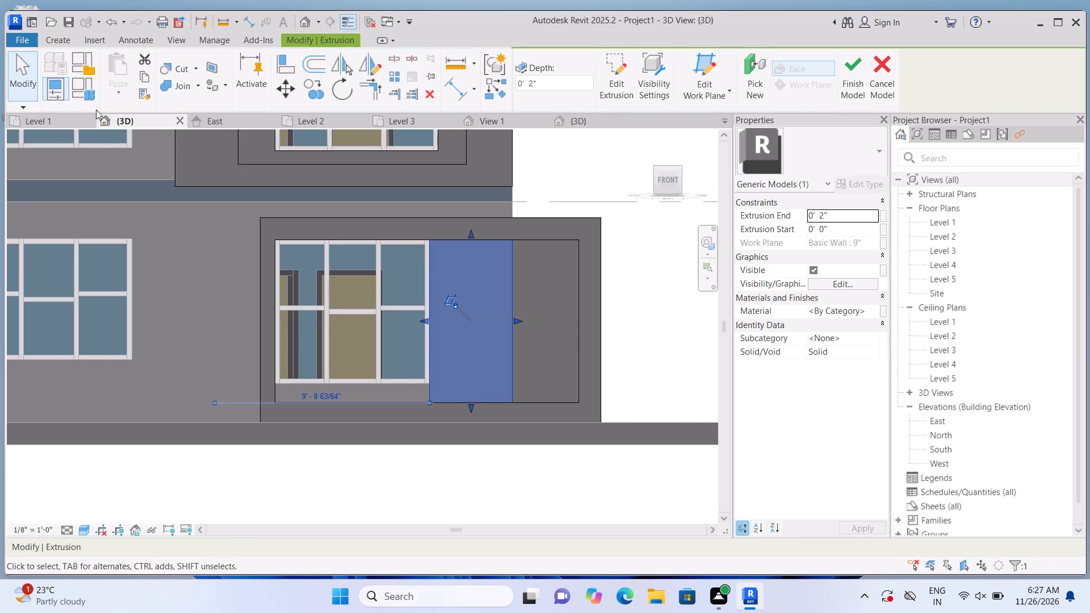
drag(516, 320, 577, 329)
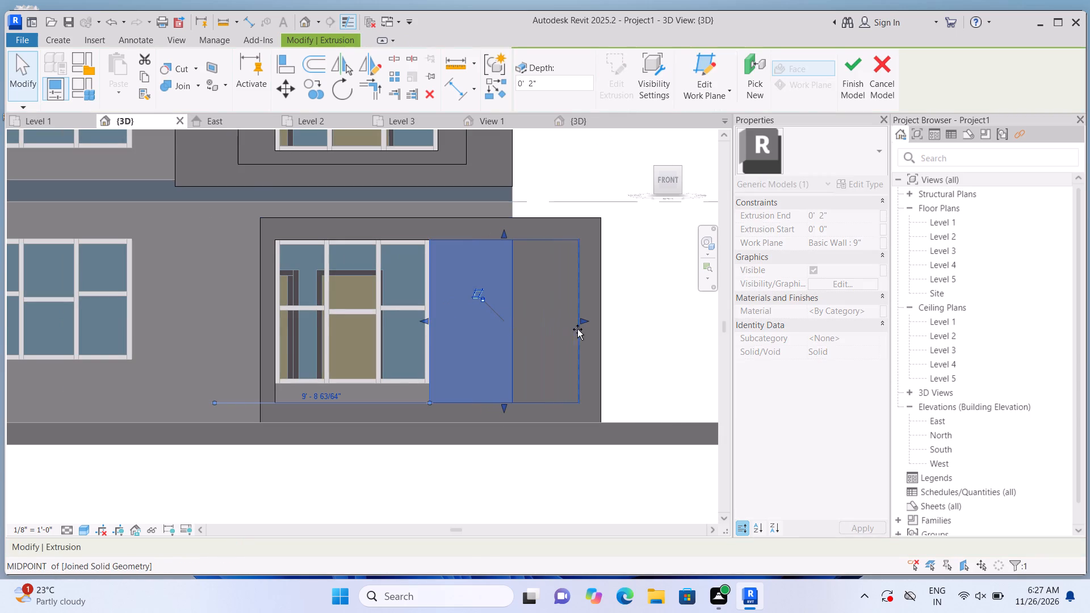
drag(577, 329, 579, 330)
click(645, 335)
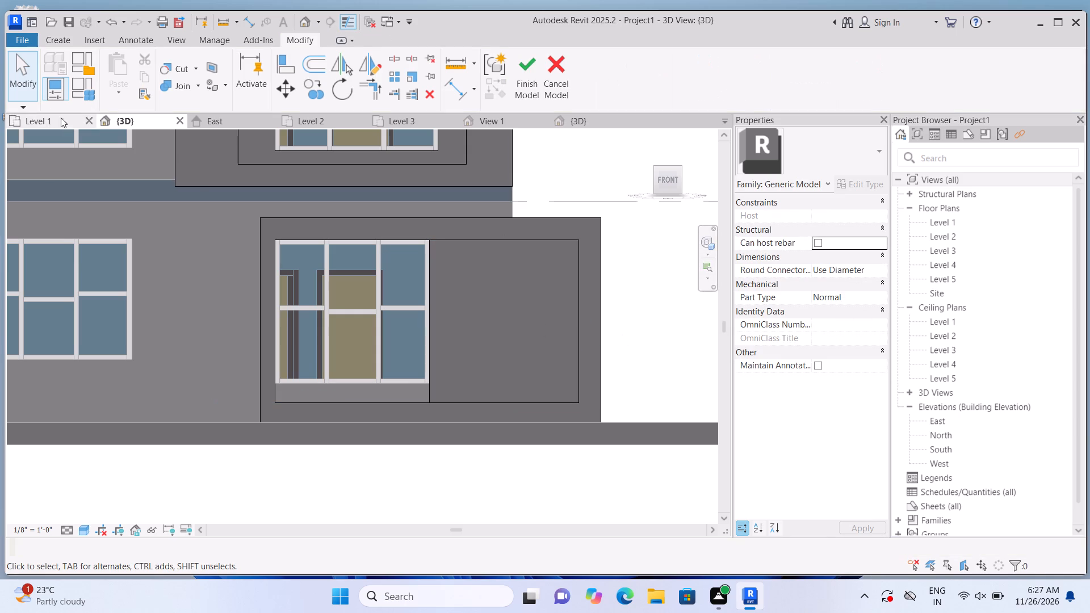
Extrude a 2" thick strip, 7'-0" by about 10 1/2", on the wall face between the framed window's sill and the base band.
click(54, 38)
drag(111, 65, 118, 65)
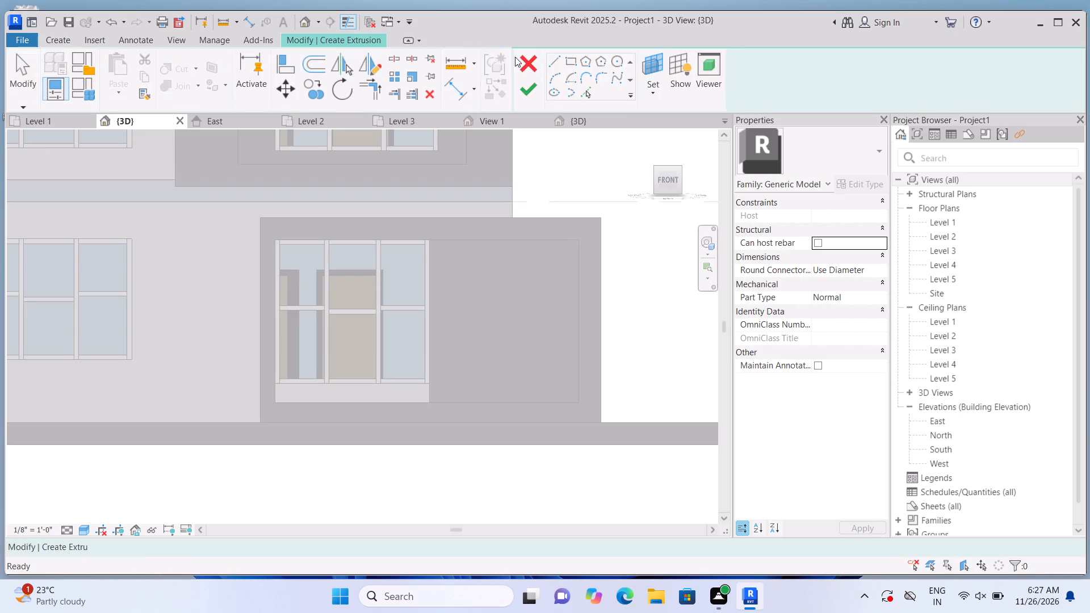
click(737, 102)
click(743, 138)
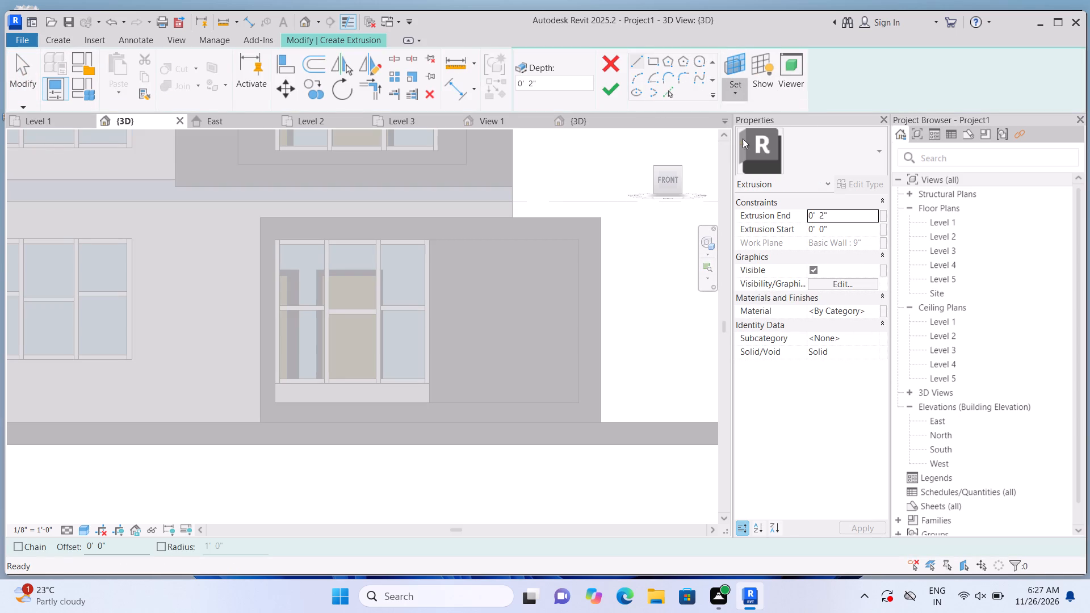
scroll(514, 347, up, 1)
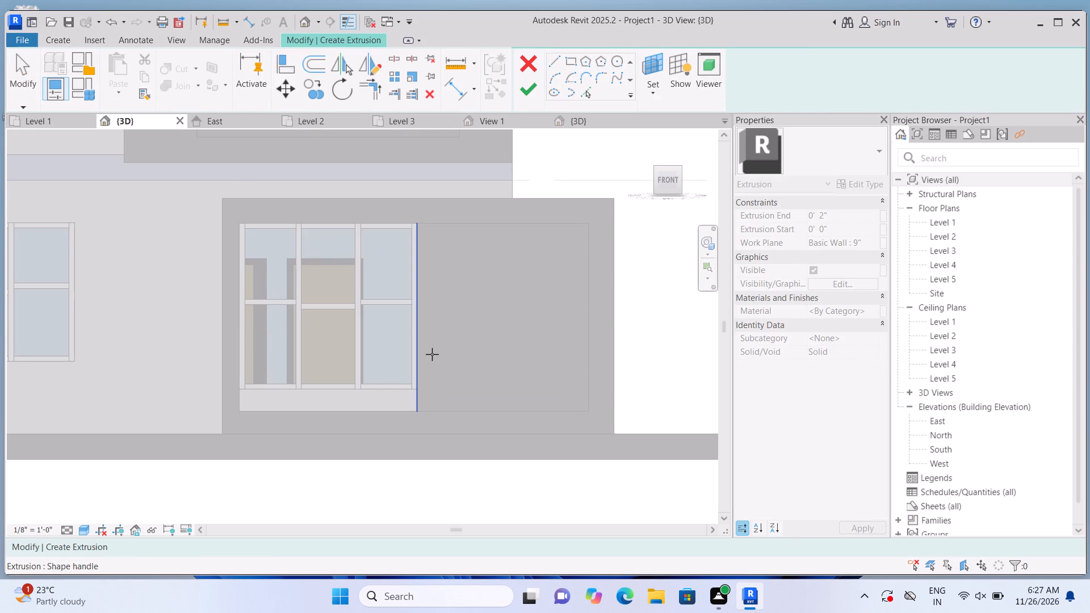
click(381, 404)
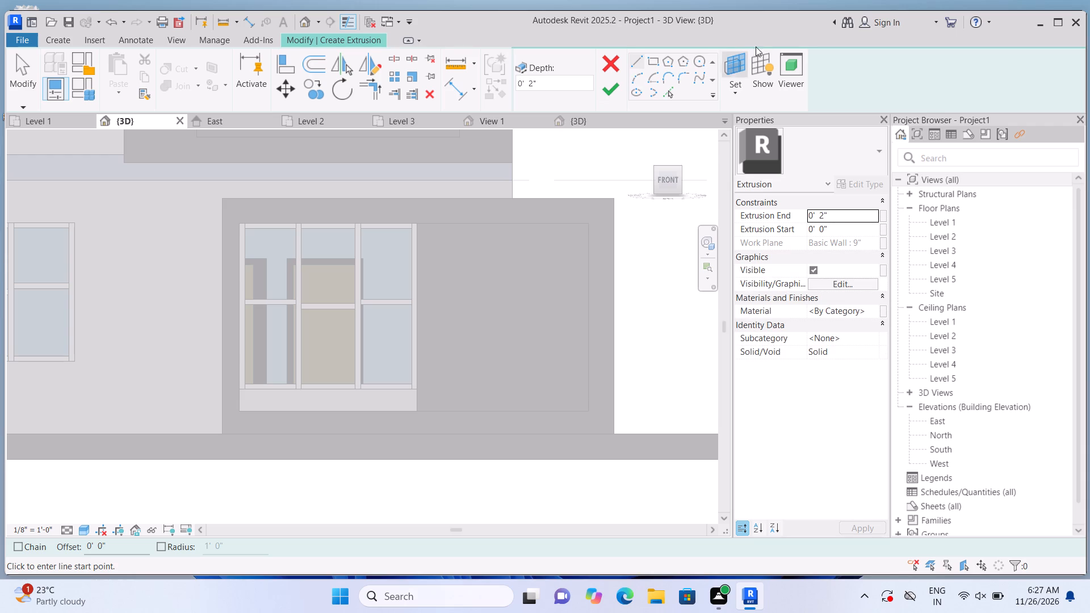
click(652, 63)
scroll(325, 387, up, 3)
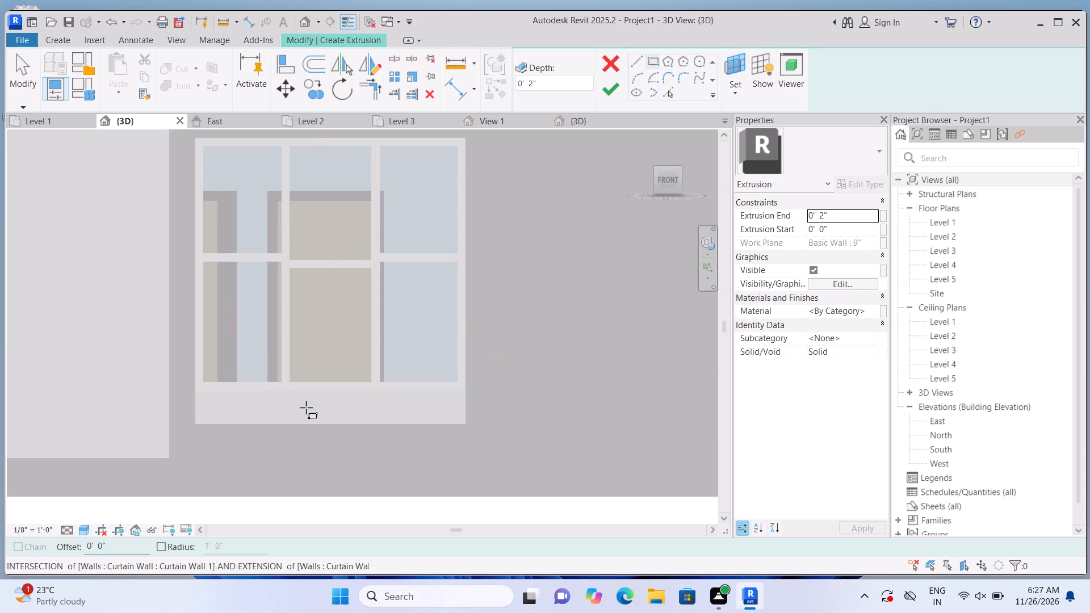
scroll(306, 408, up, 1)
click(179, 391)
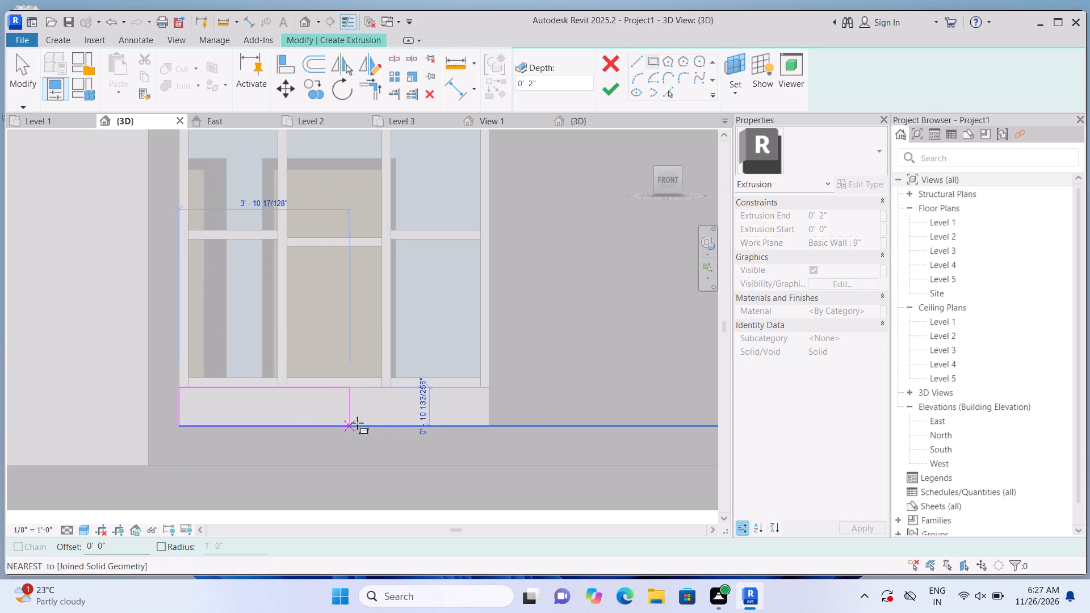
click(491, 420)
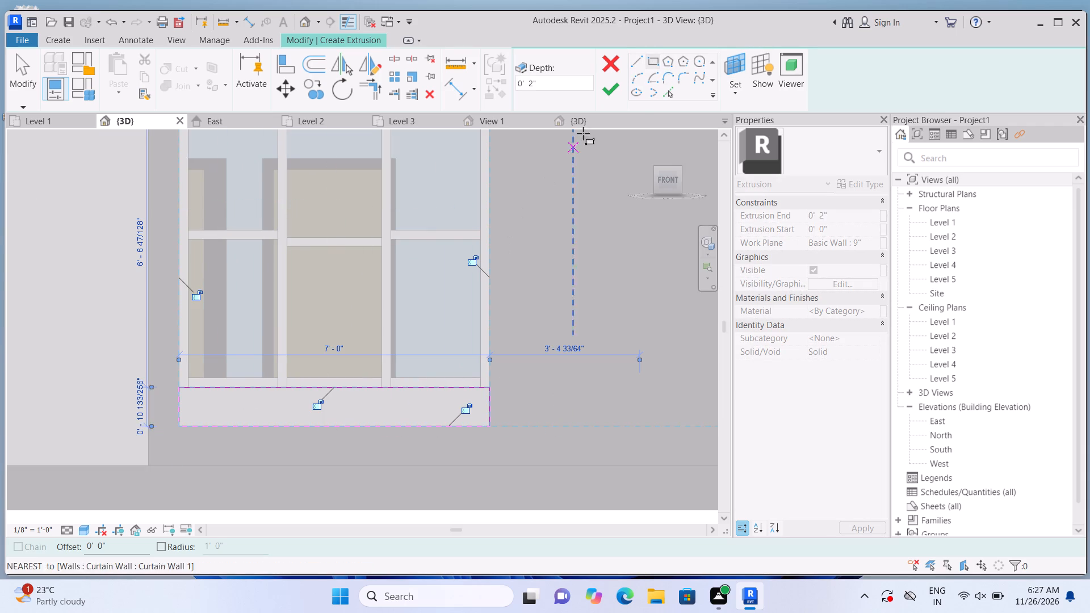
click(611, 93)
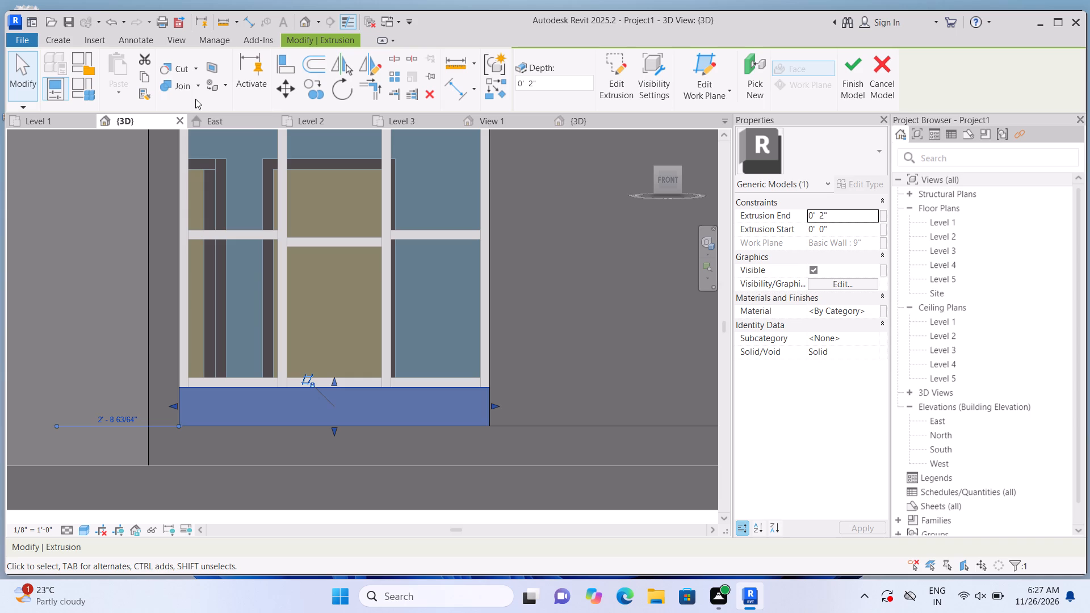
Join the strip below the window with the wall panel beside it.
click(195, 81)
click(196, 95)
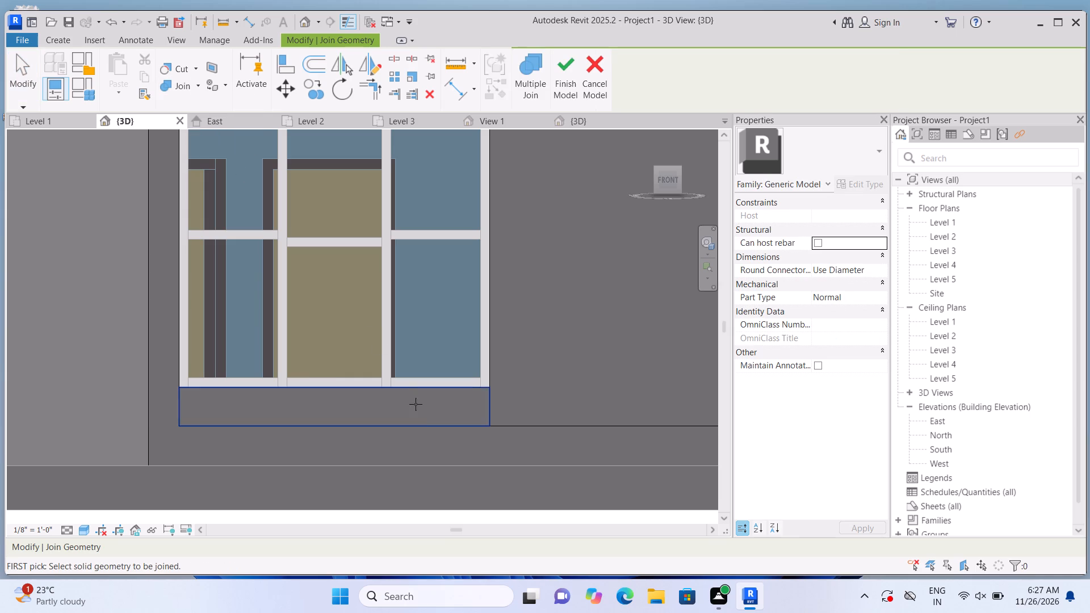
click(421, 408)
click(533, 371)
scroll(409, 379, down, 6)
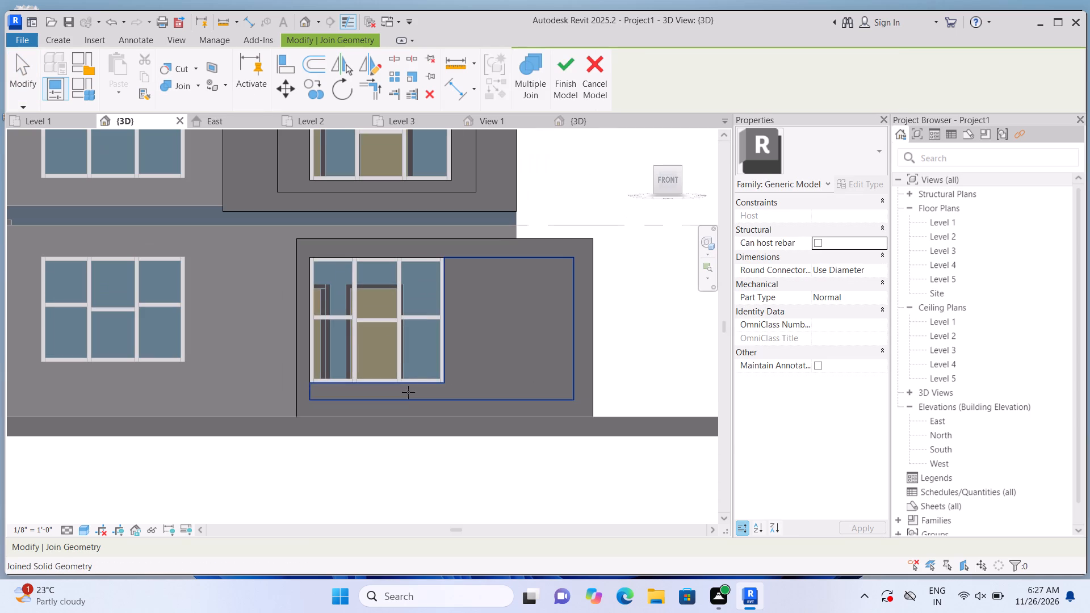
key(Escape)
On the upper-floor front wall face, sketch a 9'-0" by 8" extrusion rectangle directly above the middle window.
scroll(409, 426, down, 2)
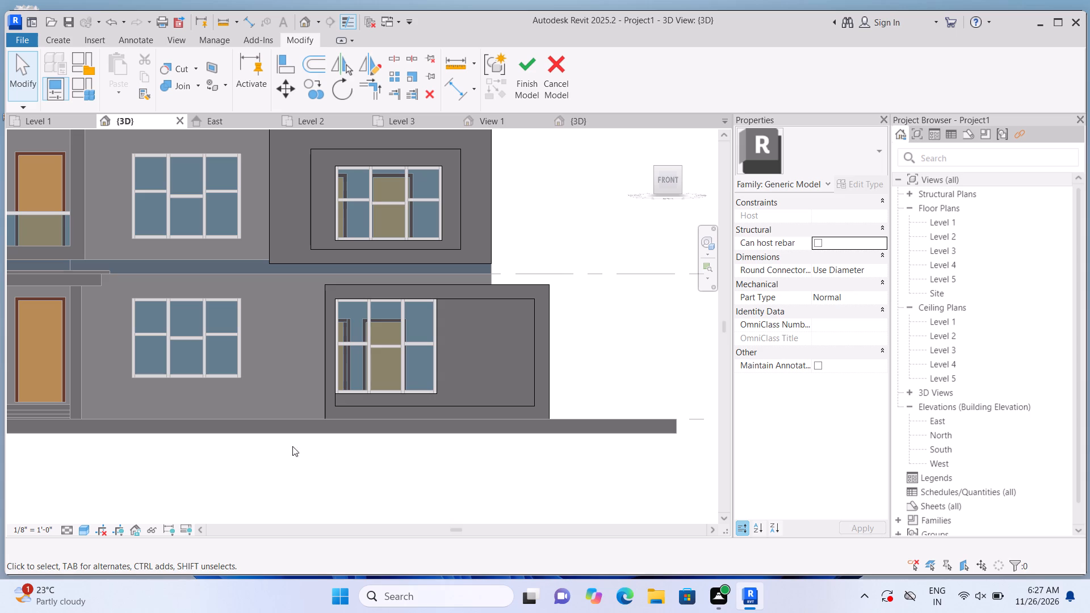
scroll(285, 419, down, 6)
middle_drag(223, 434, 262, 473)
scroll(279, 485, up, 4)
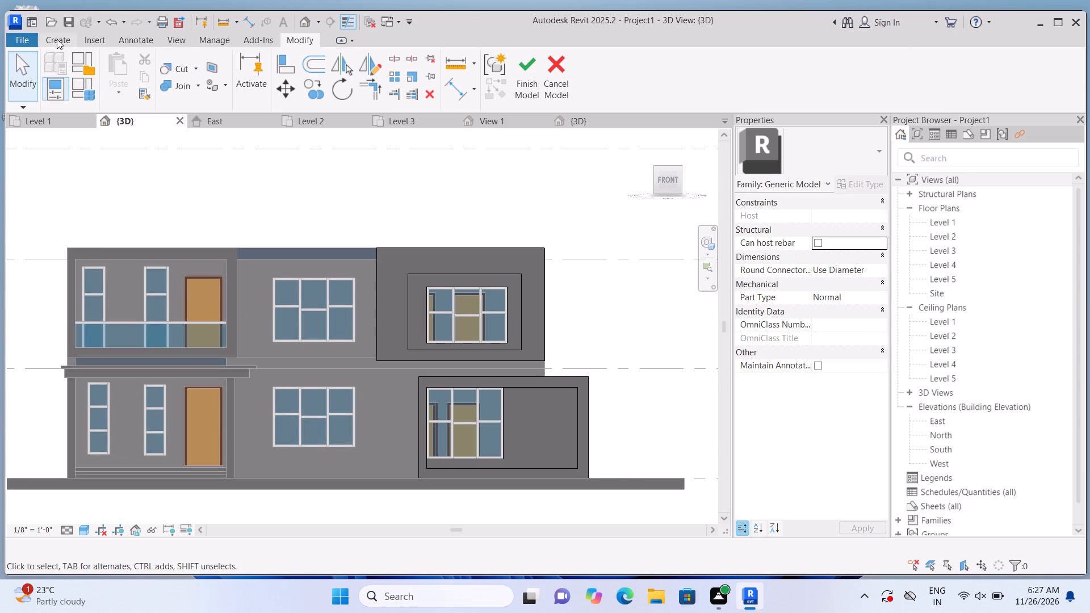
click(57, 39)
click(116, 70)
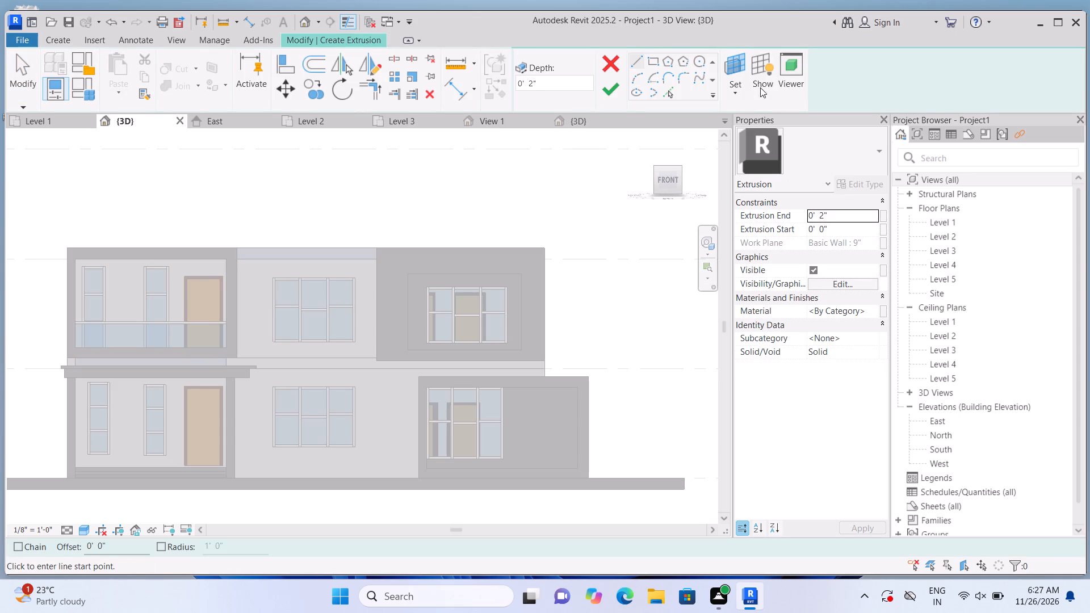
click(741, 94)
click(750, 152)
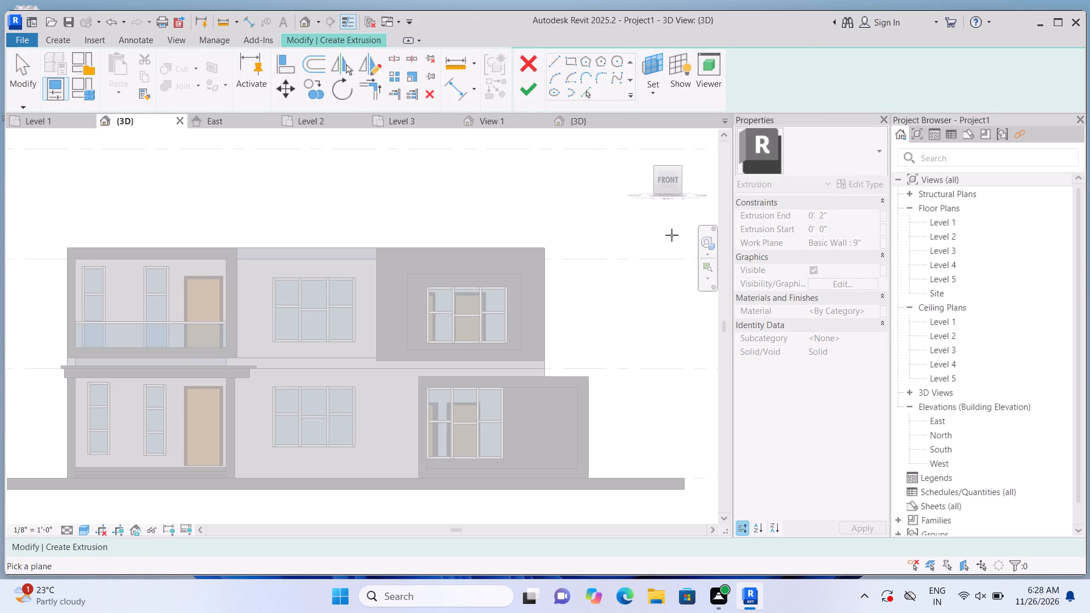
scroll(319, 293, up, 2)
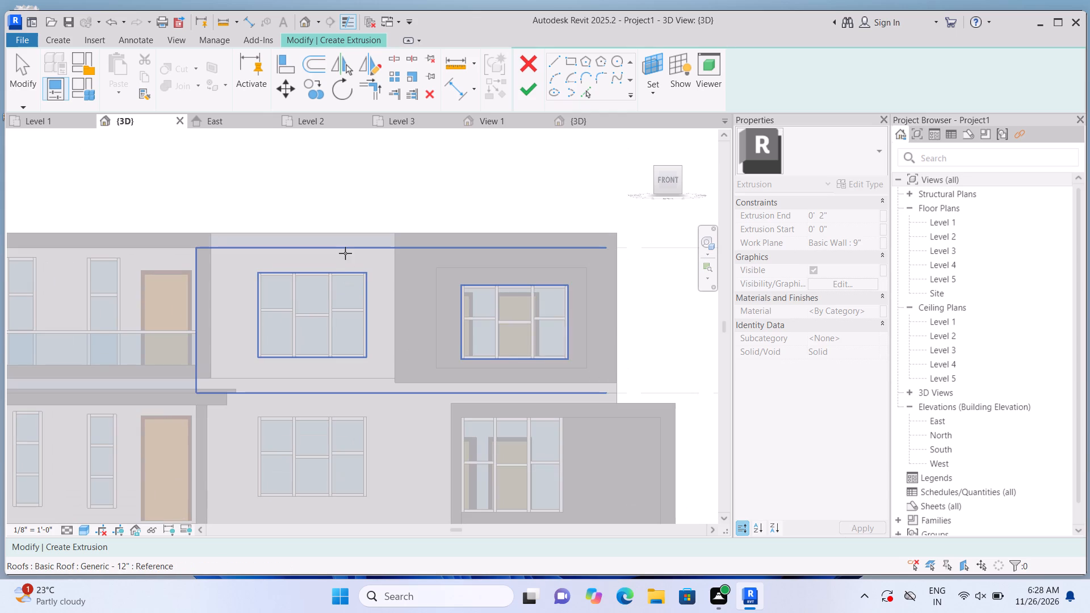
click(351, 262)
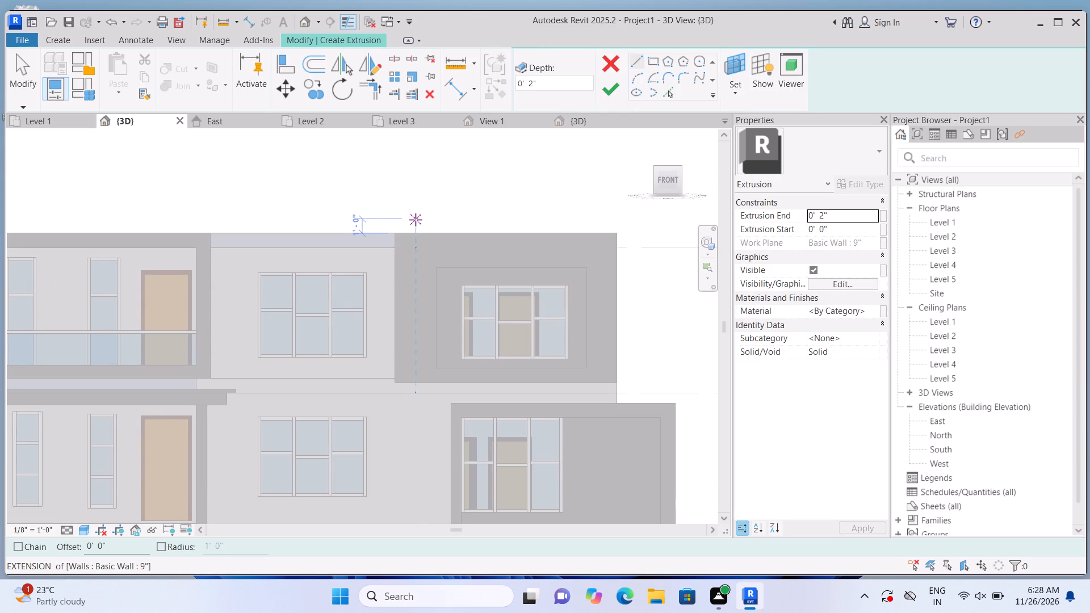
click(655, 61)
scroll(254, 251, up, 1)
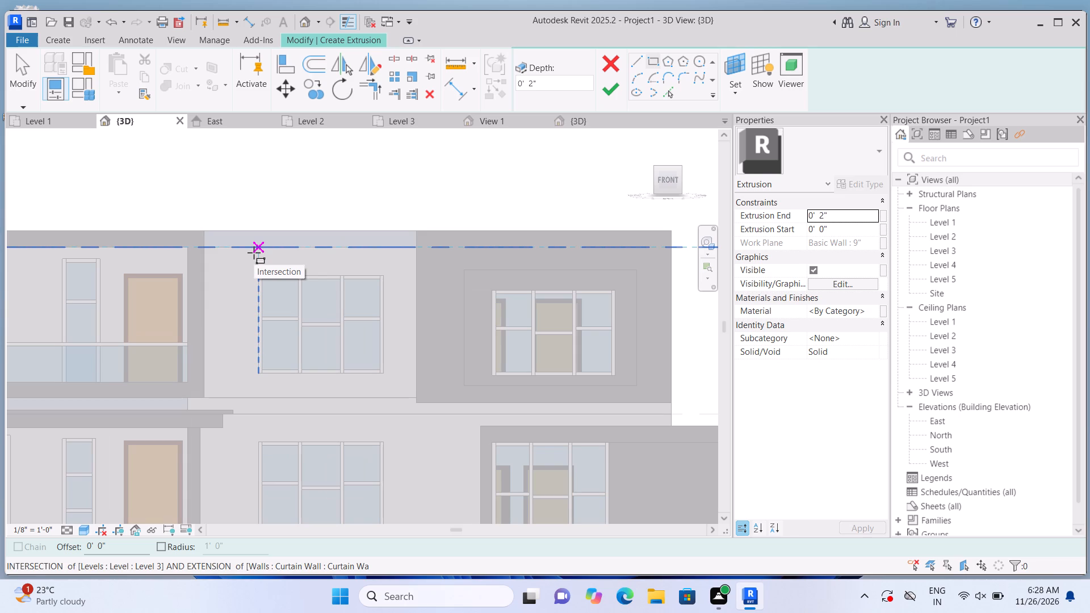
scroll(257, 288, up, 5)
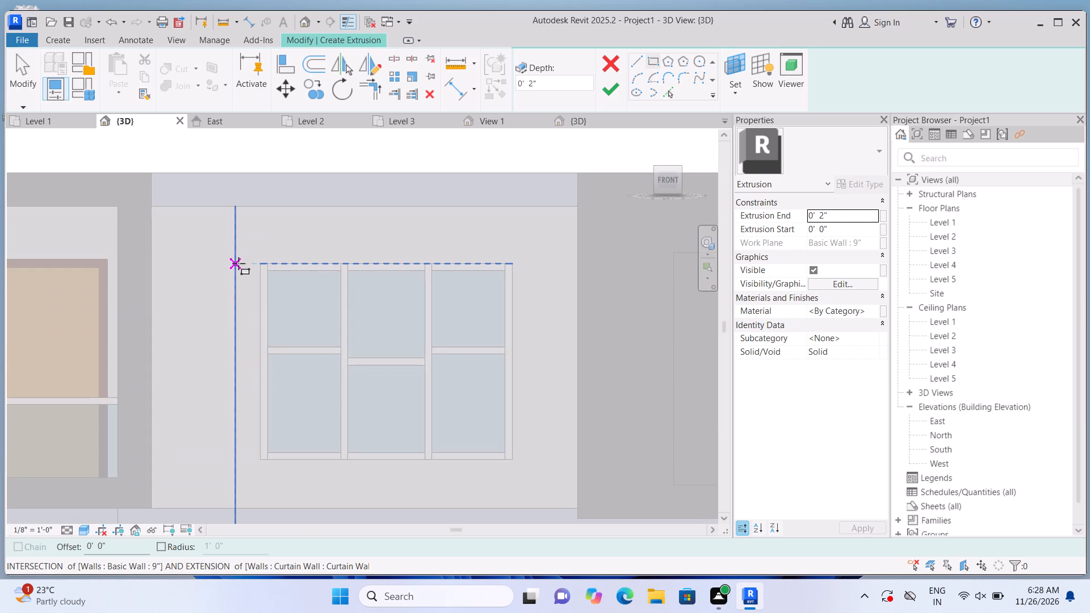
click(238, 263)
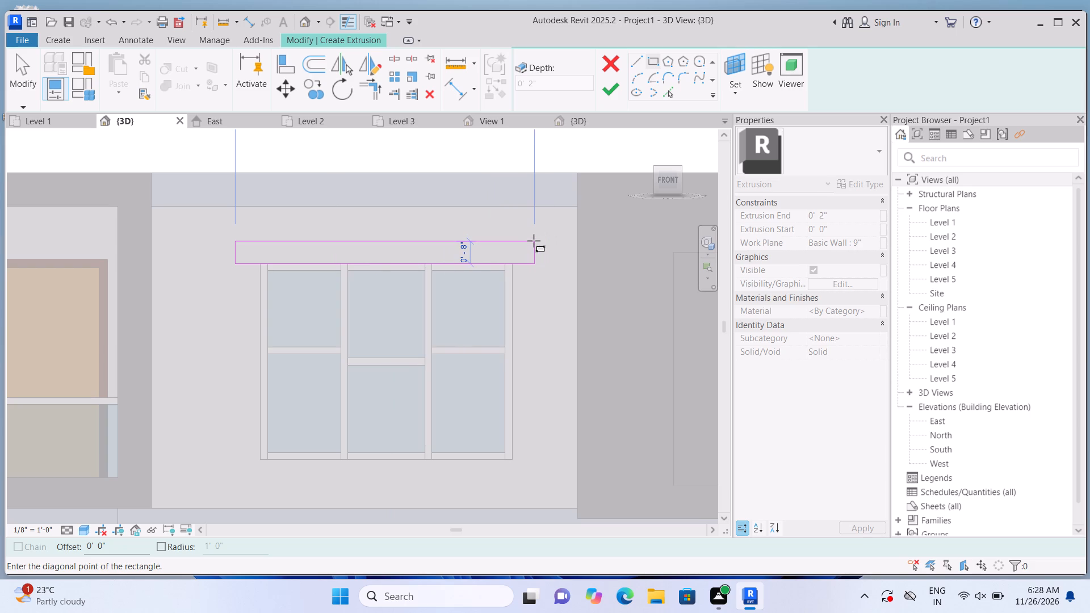
click(538, 241)
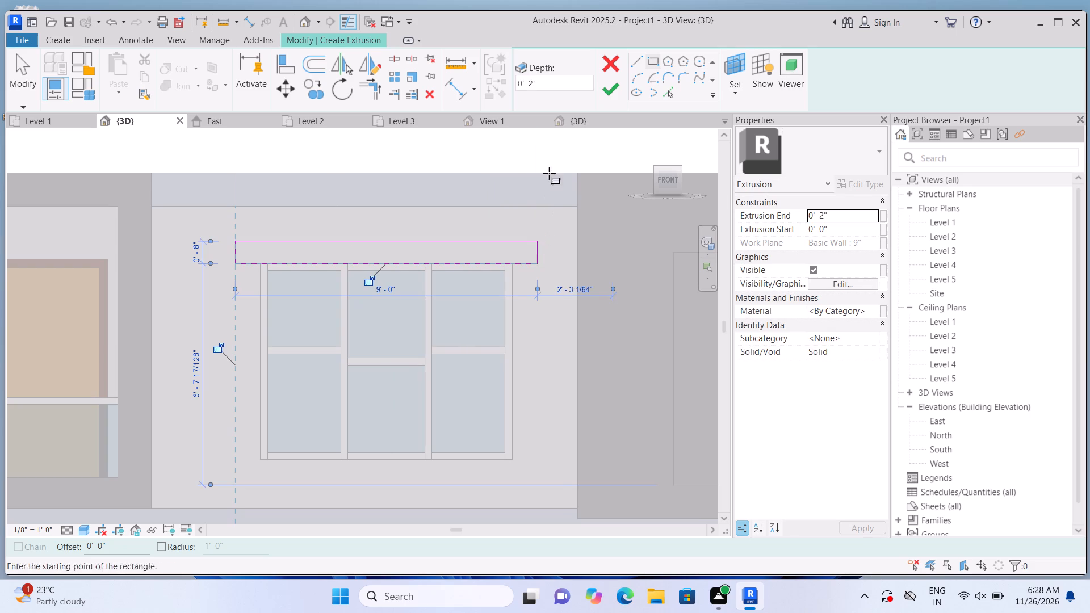
Give the rectangle above the upper middle window an extrusion depth of 1'-0" and finish the band.
click(839, 214)
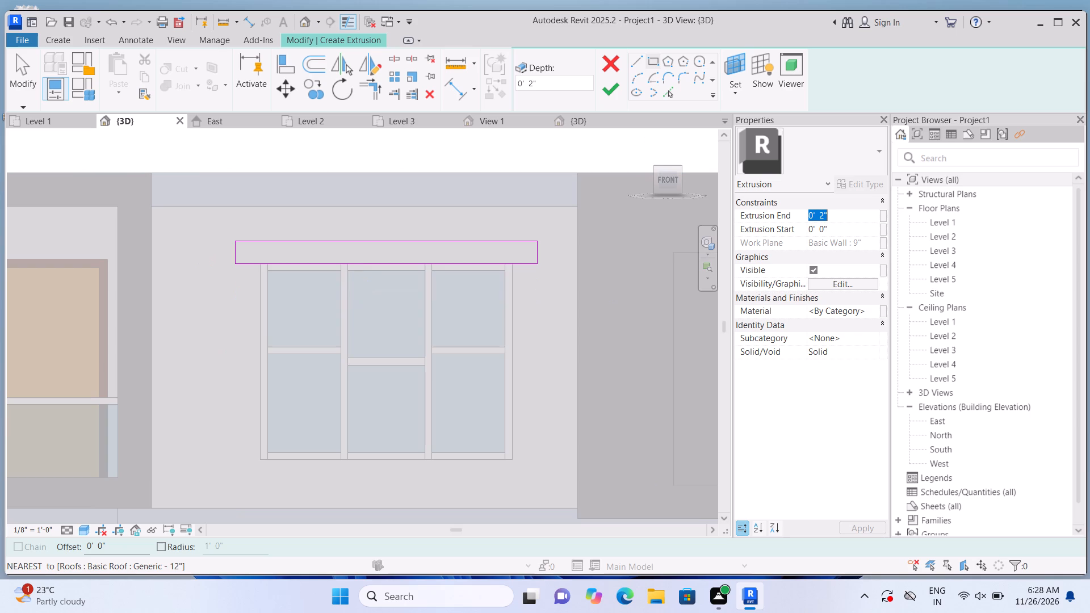
key(BackSpace)
text(1')
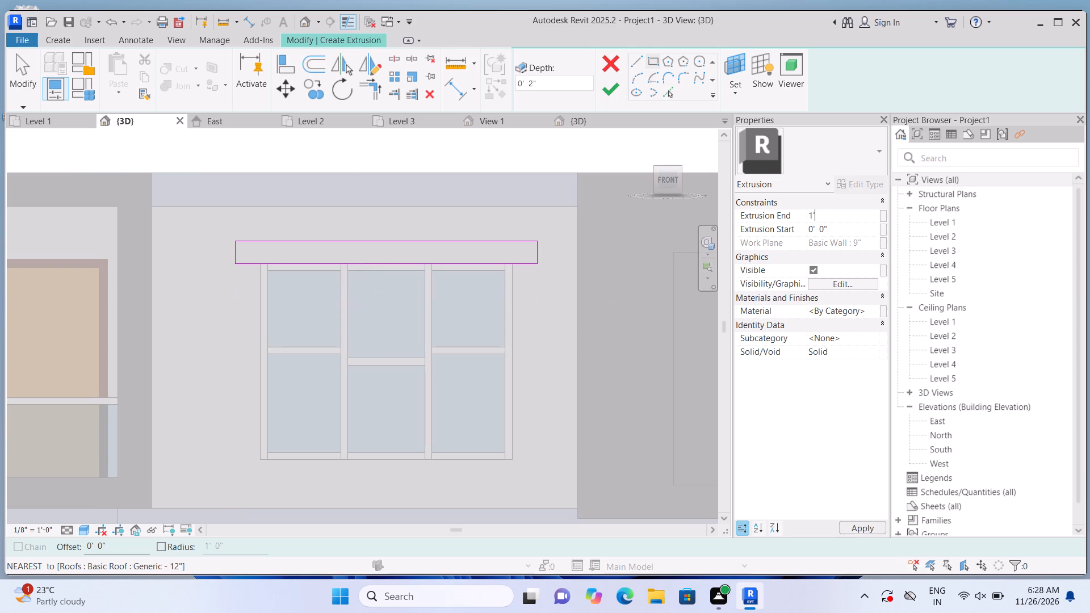
key(Return)
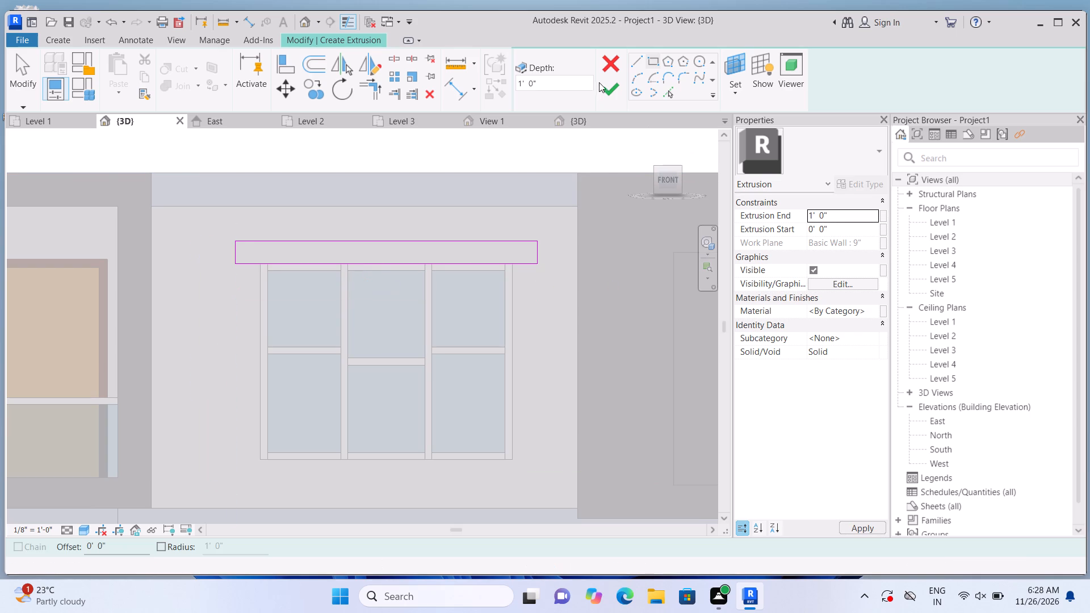
click(610, 92)
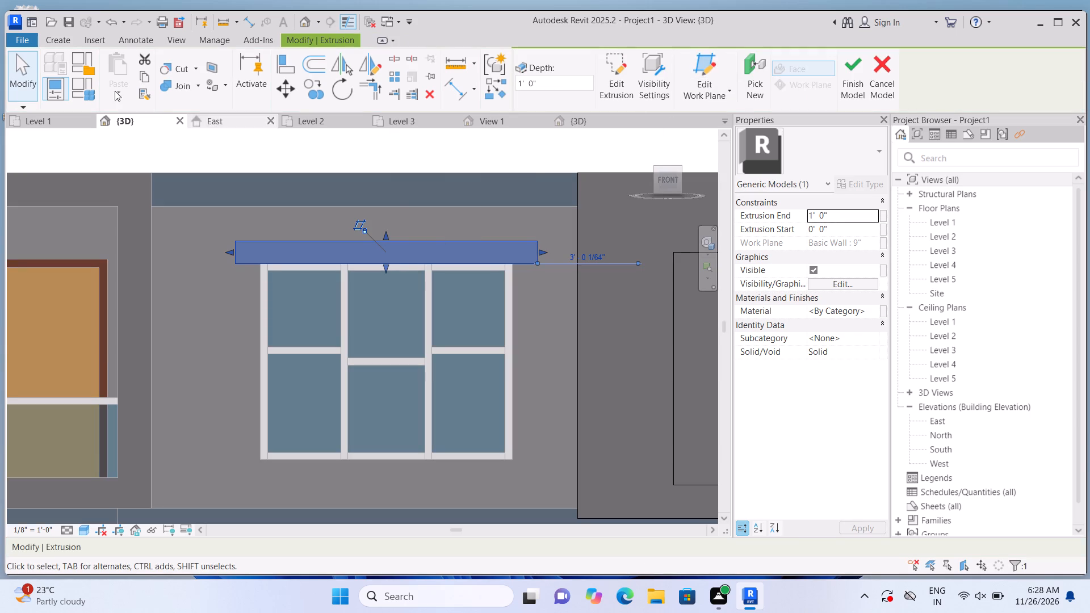
Extrude a 9" wide post 1'-0" deep on the middle wall face, from the band's balcony-side end to Level 1, about 18'-3 1/2" tall.
click(65, 42)
click(126, 85)
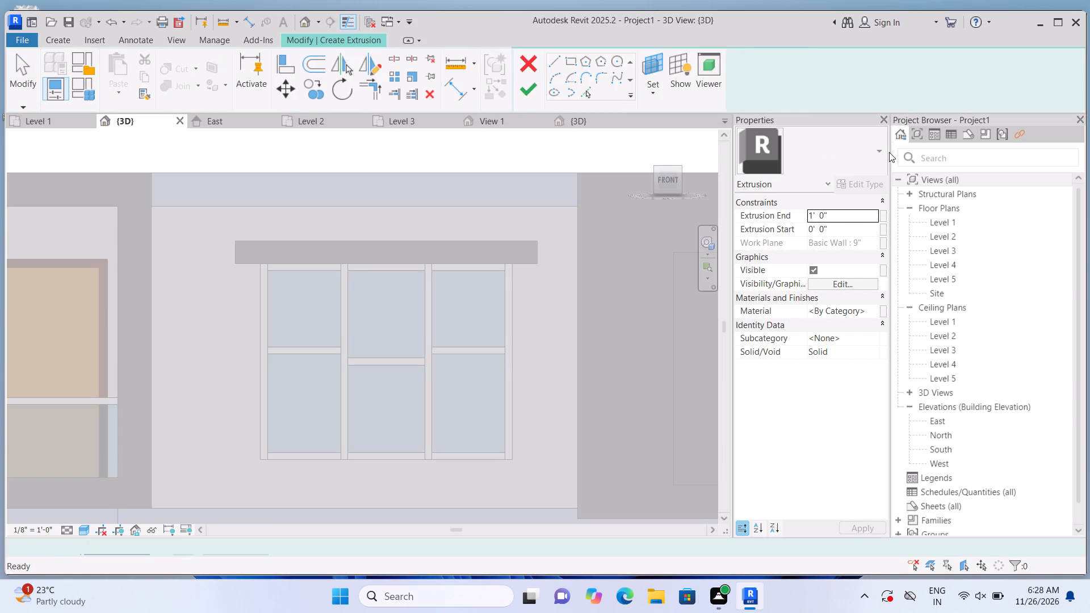
click(741, 93)
click(761, 149)
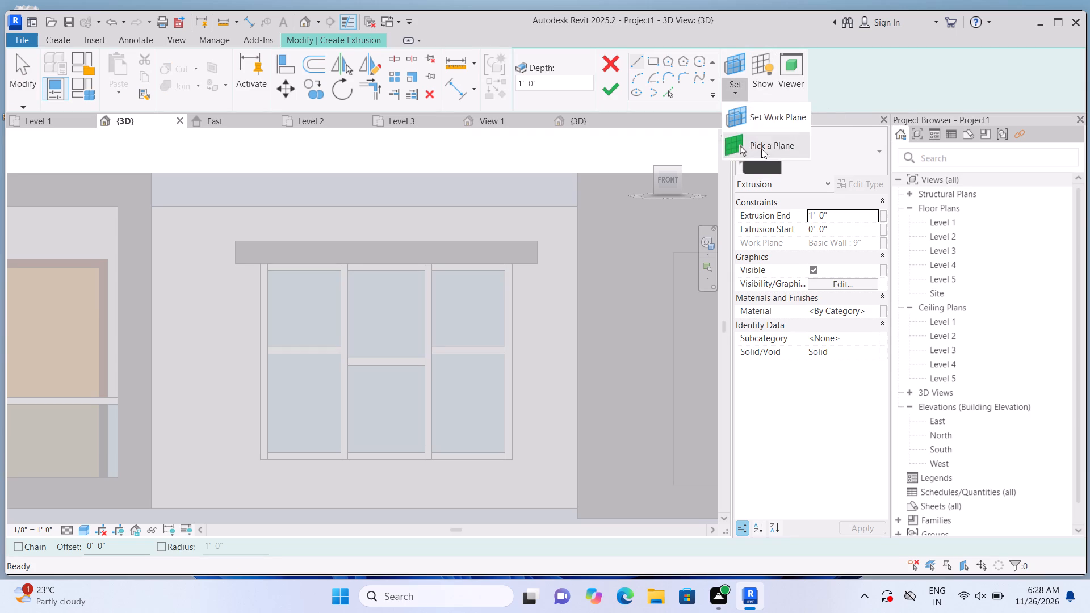
click(522, 360)
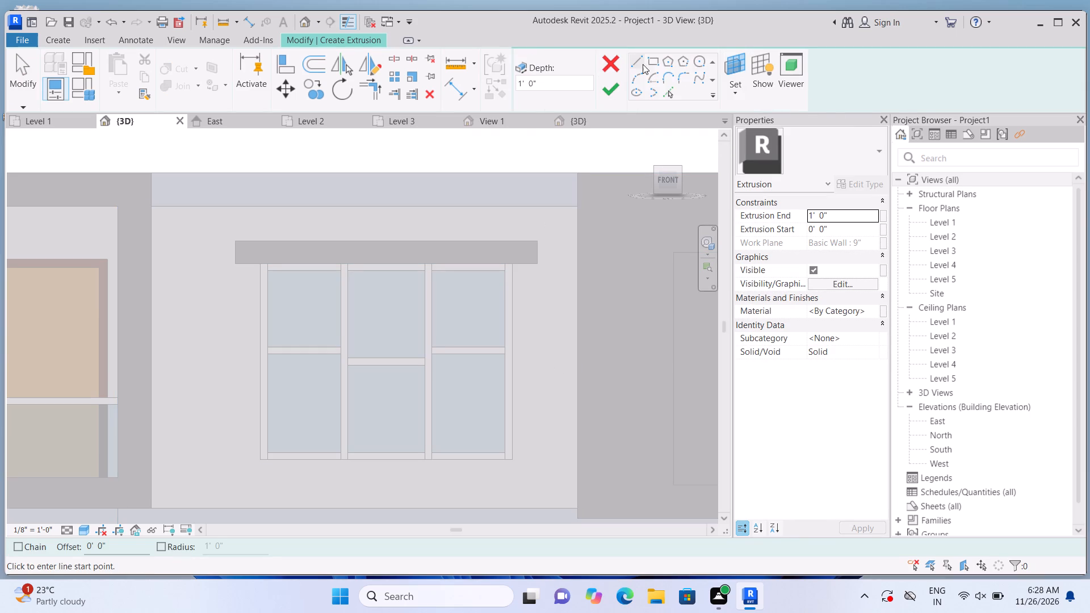
click(656, 60)
scroll(214, 323, up, 1)
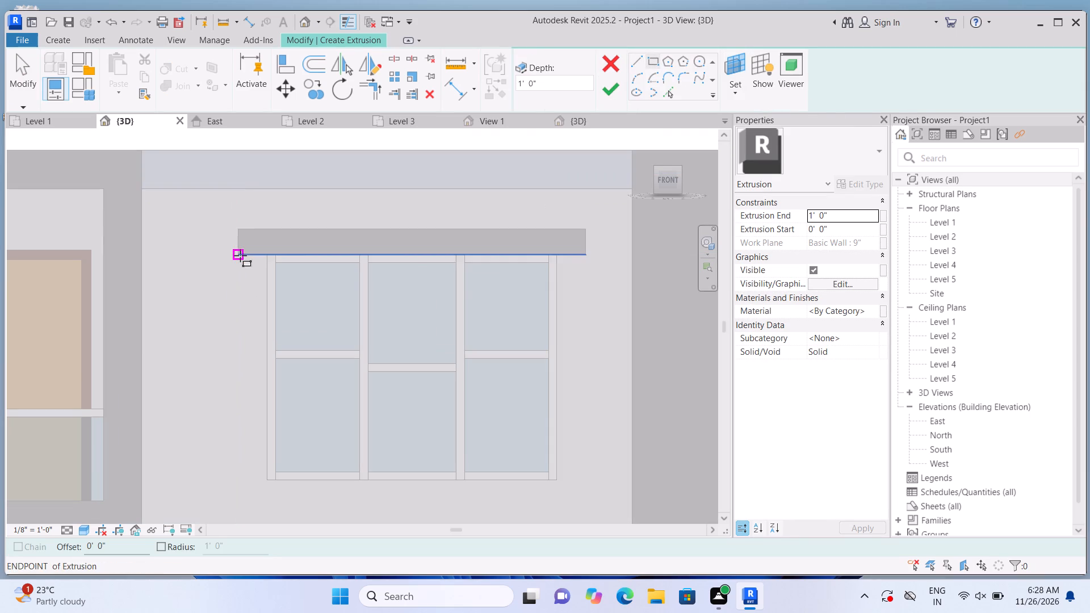
click(240, 255)
scroll(251, 283, down, 12)
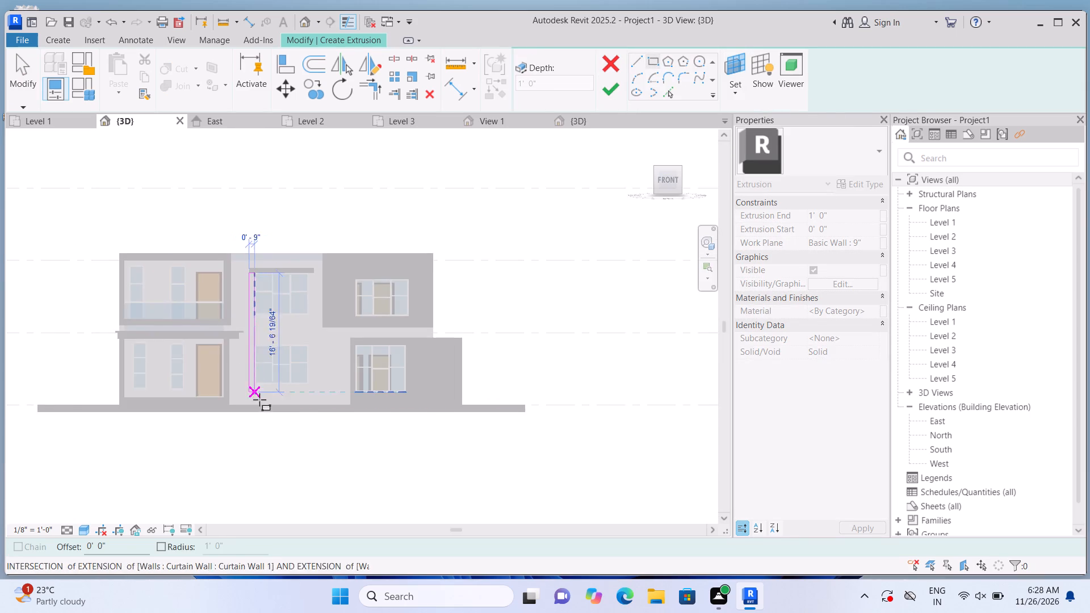
scroll(258, 406, up, 6)
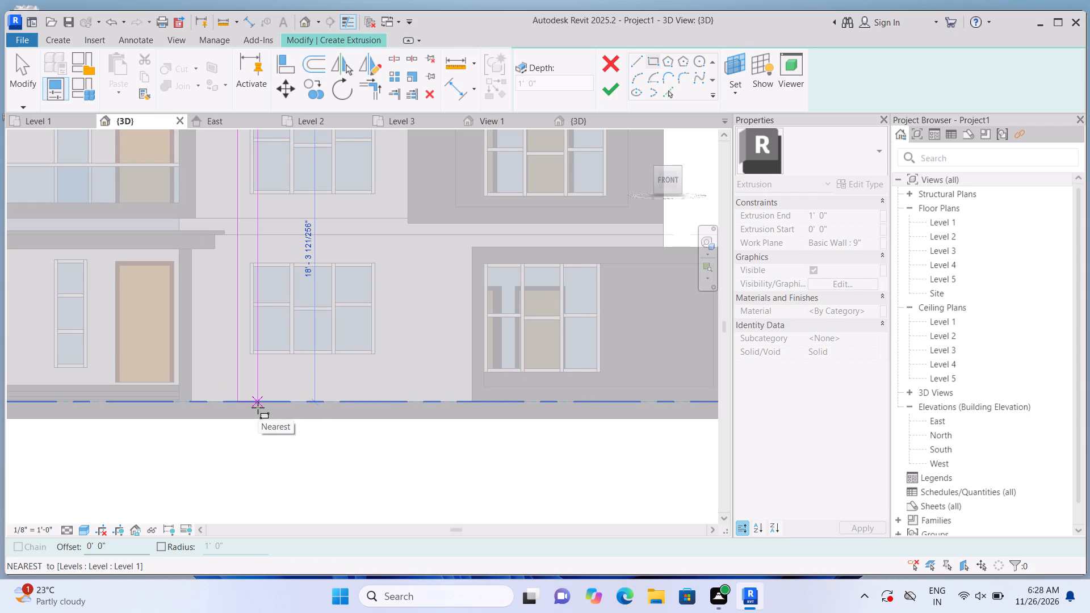
scroll(241, 389, up, 3)
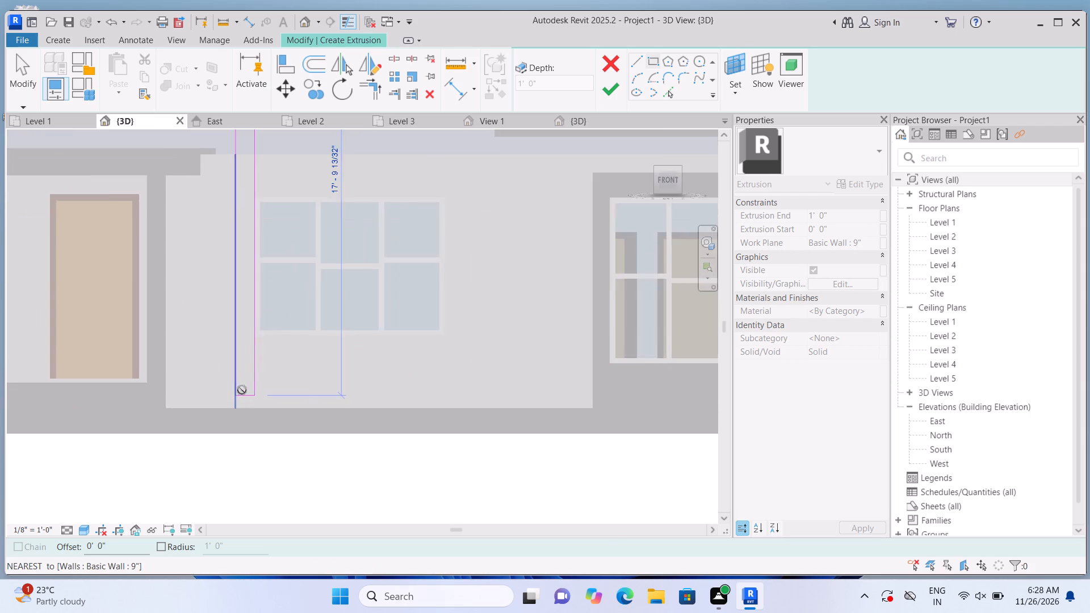
scroll(242, 390, up, 3)
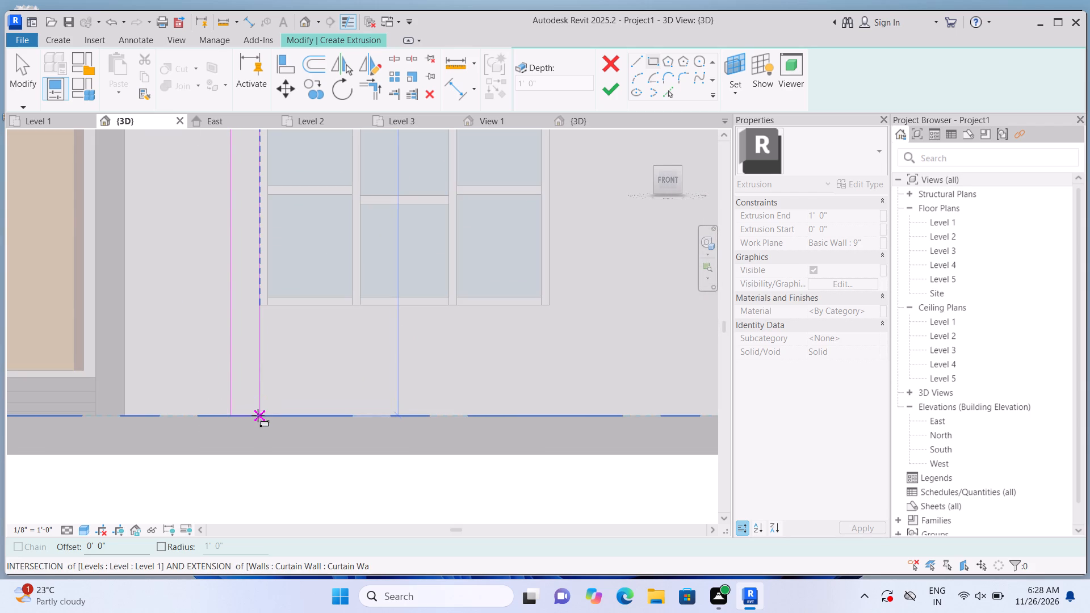
click(258, 415)
click(610, 95)
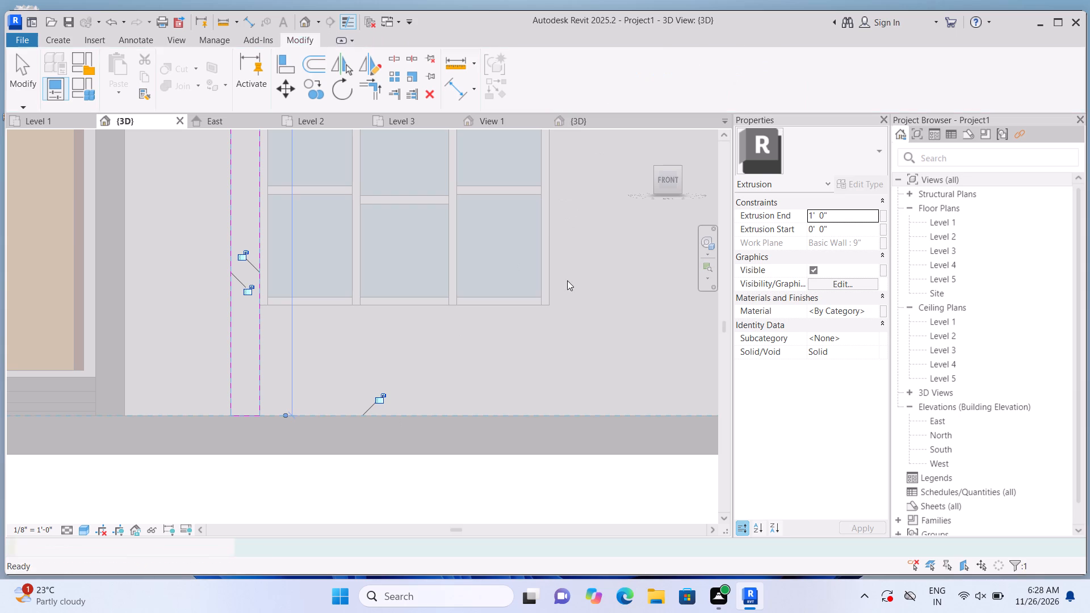
scroll(475, 391, down, 3)
middle_drag(461, 423, 332, 536)
scroll(338, 534, down, 4)
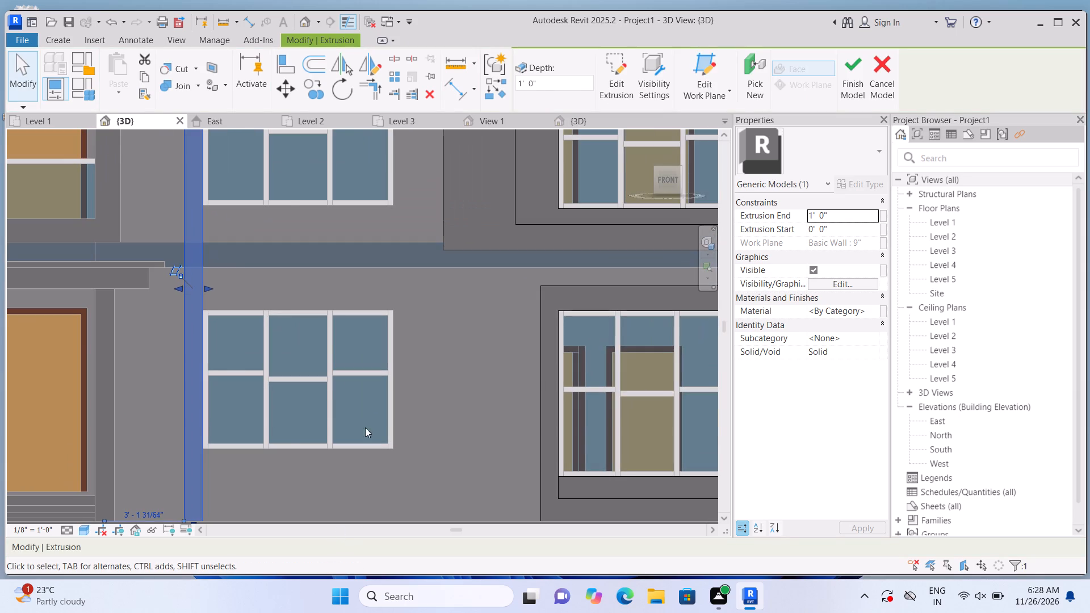
scroll(365, 427, down, 5)
click(357, 146)
Extrude a matching 9" wide, 1'-0" deep post from the band's other end to Level 1, about 18'-3 1/2" tall, along the windows' edge.
scroll(353, 171, up, 1)
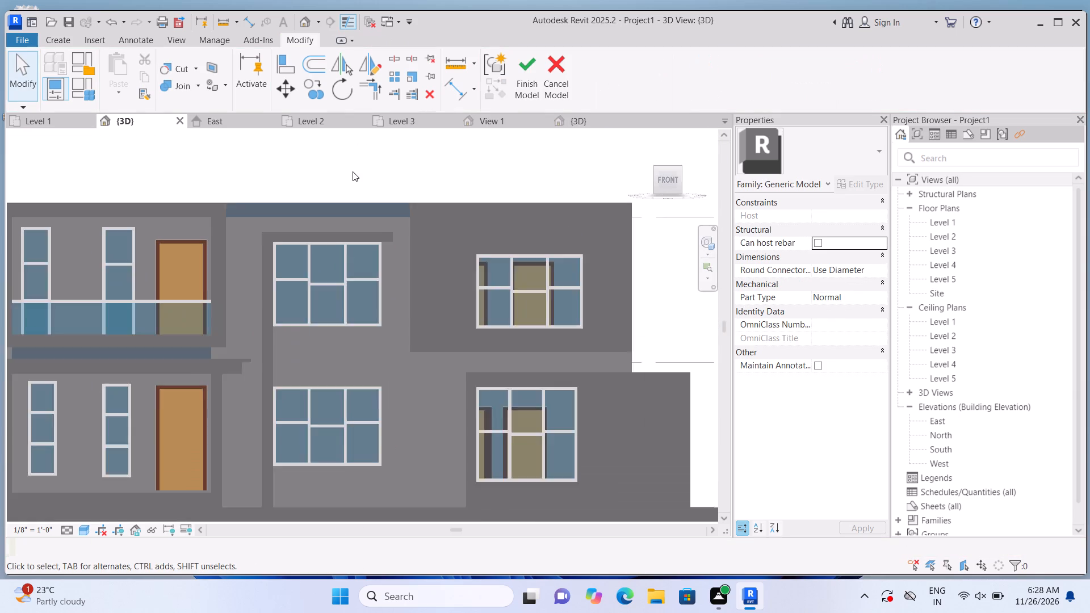
scroll(353, 171, up, 1)
click(53, 37)
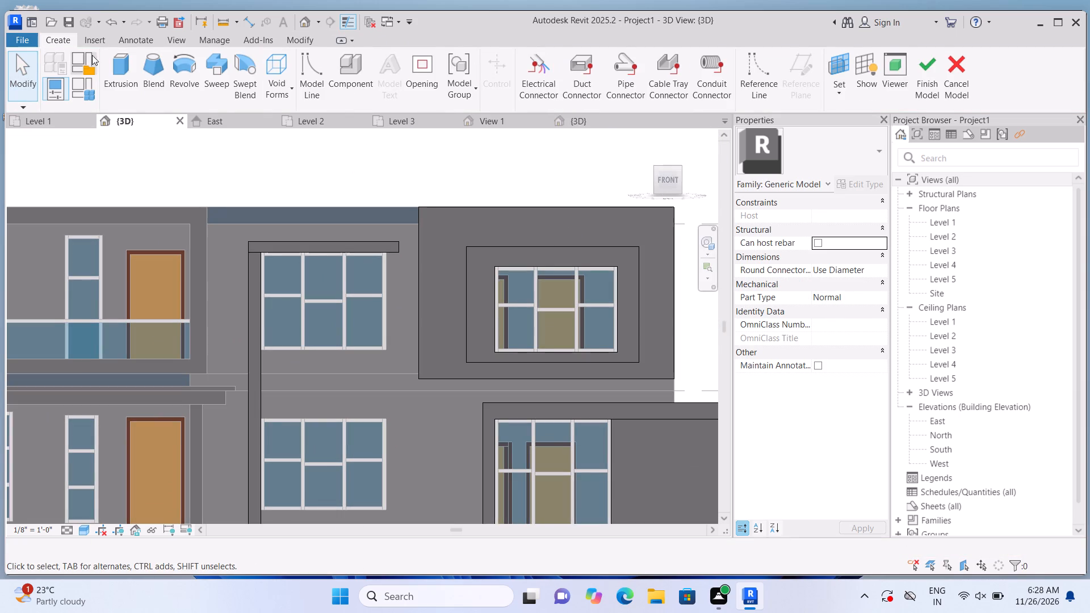
click(118, 70)
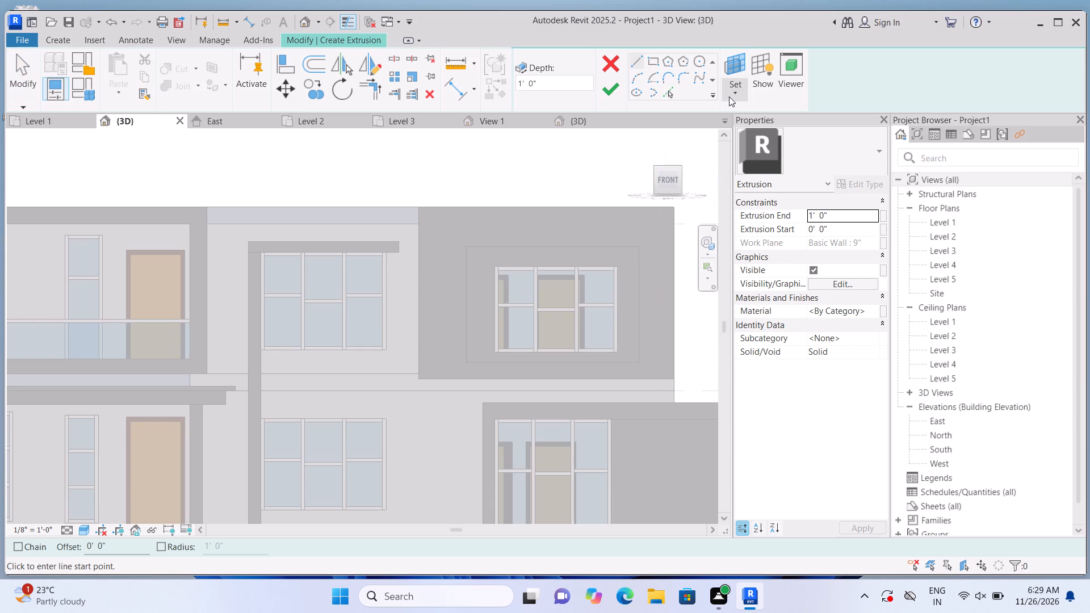
click(729, 96)
click(742, 135)
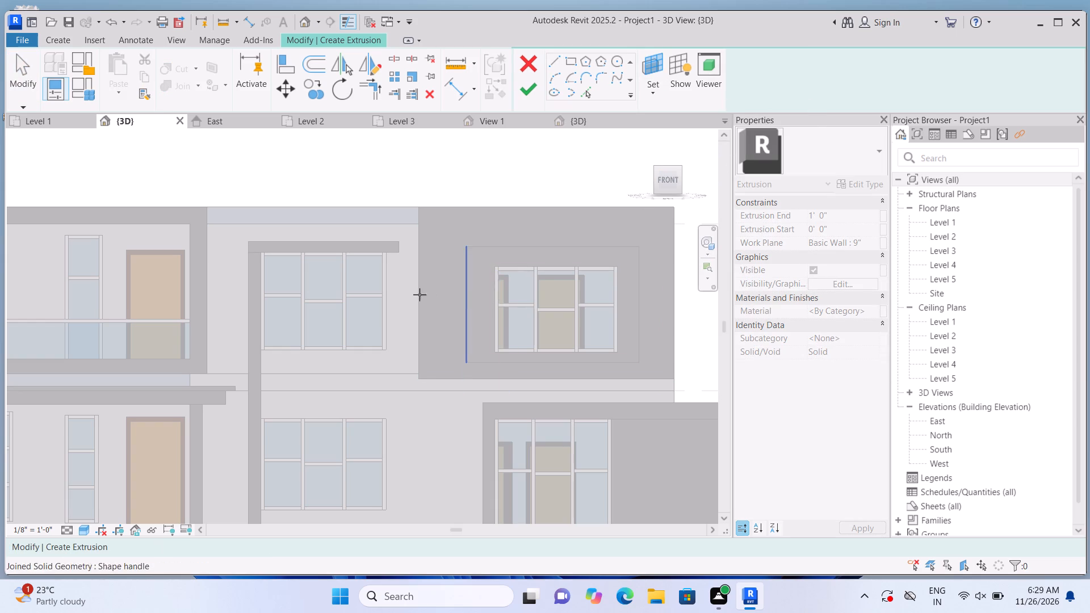
click(406, 291)
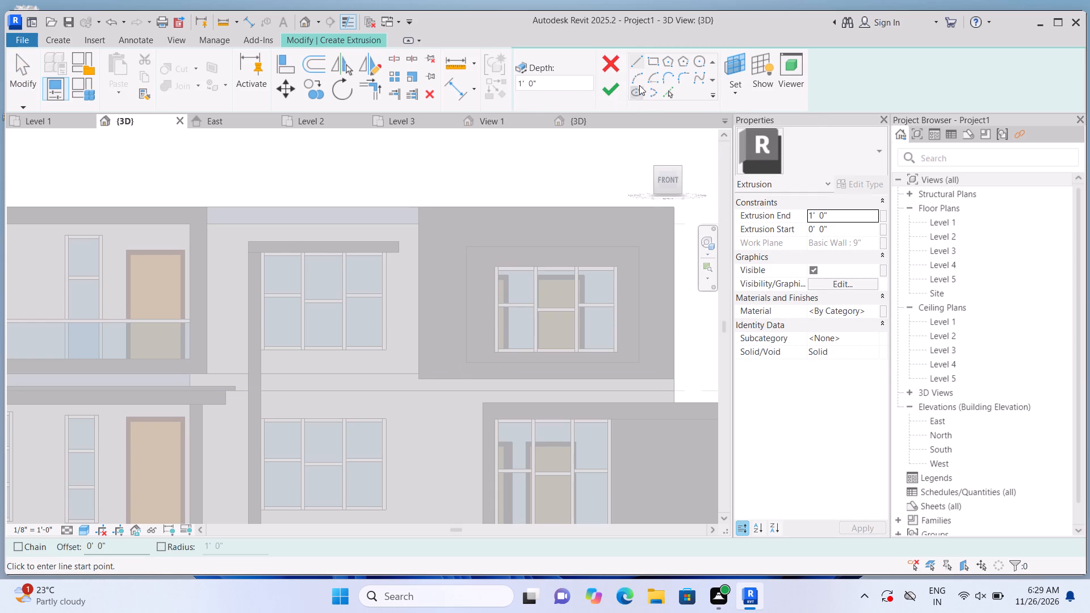
click(652, 60)
scroll(308, 303, up, 1)
scroll(397, 292, up, 3)
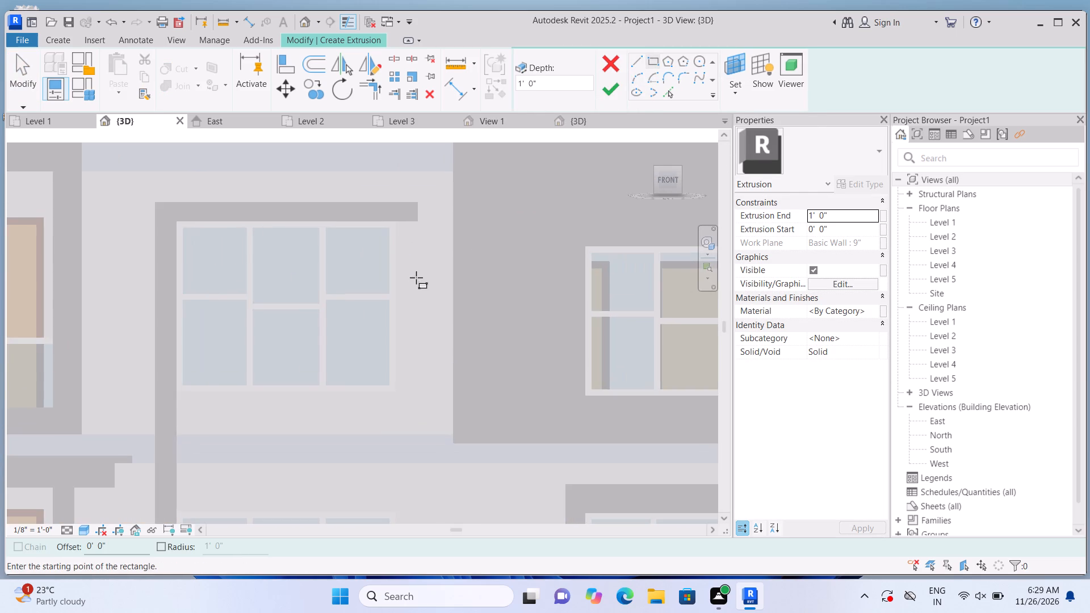
click(416, 224)
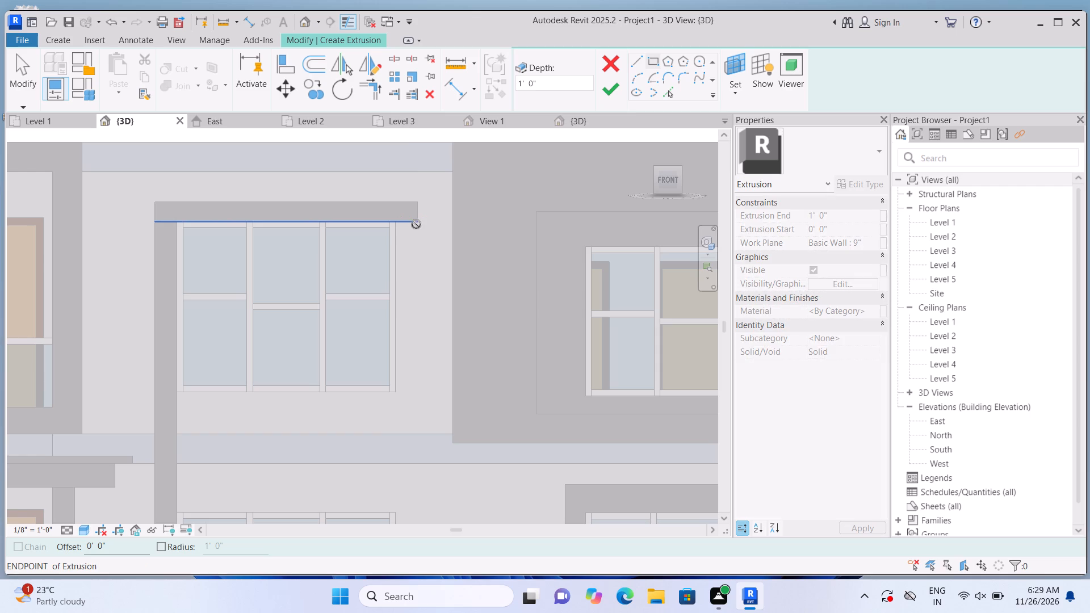
scroll(395, 299, down, 7)
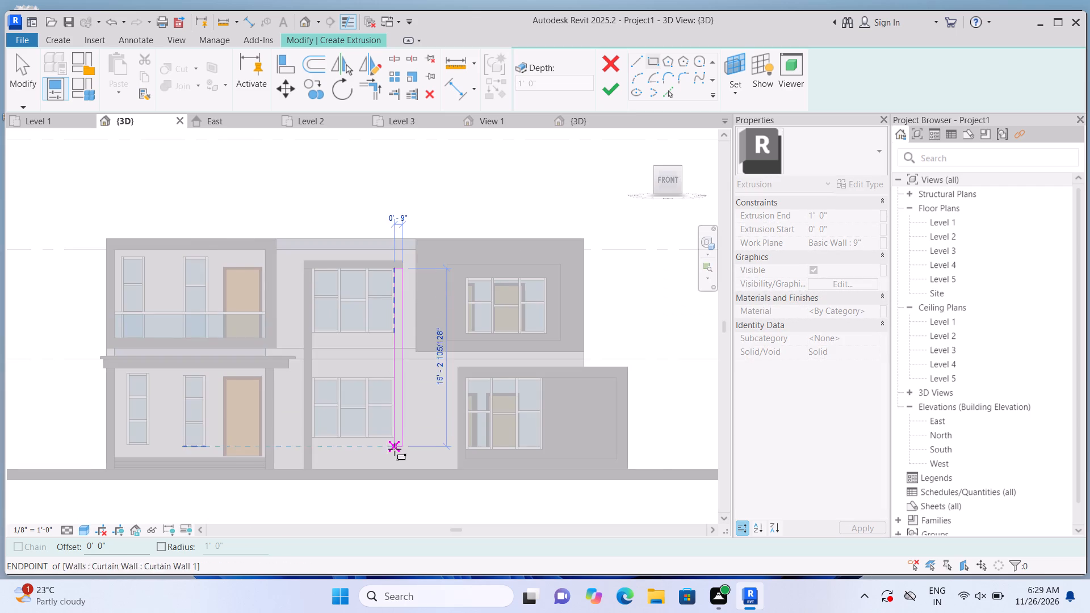
scroll(393, 453, up, 8)
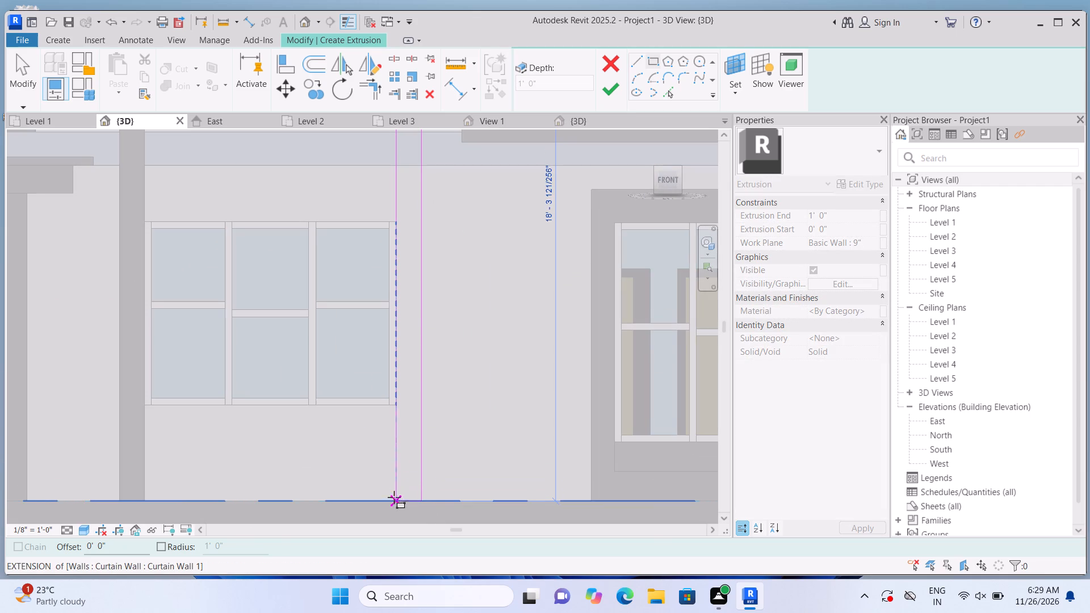
click(394, 498)
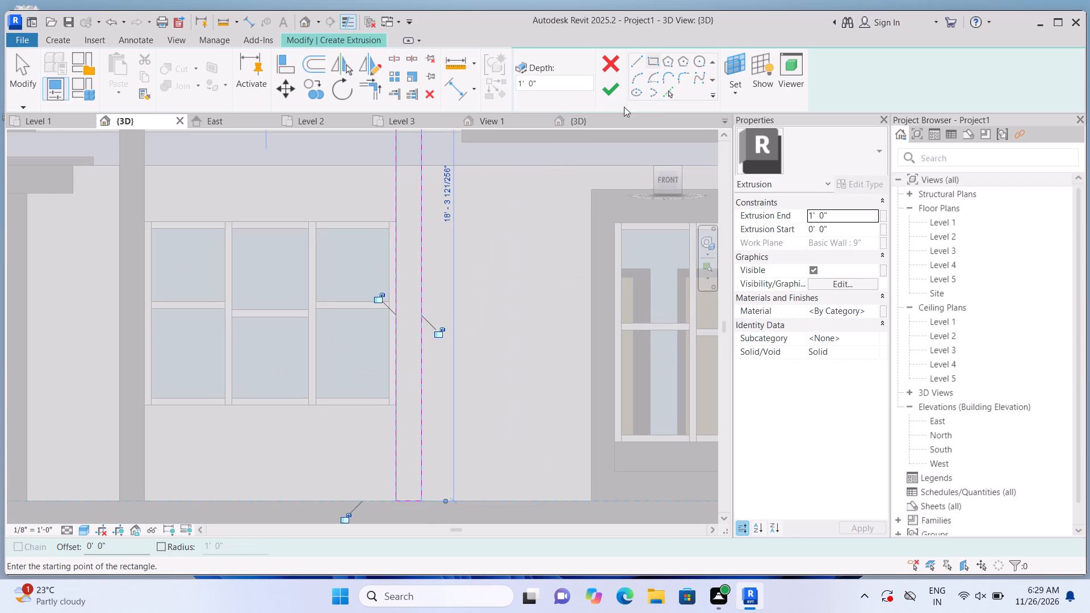
click(617, 90)
scroll(561, 293, down, 1)
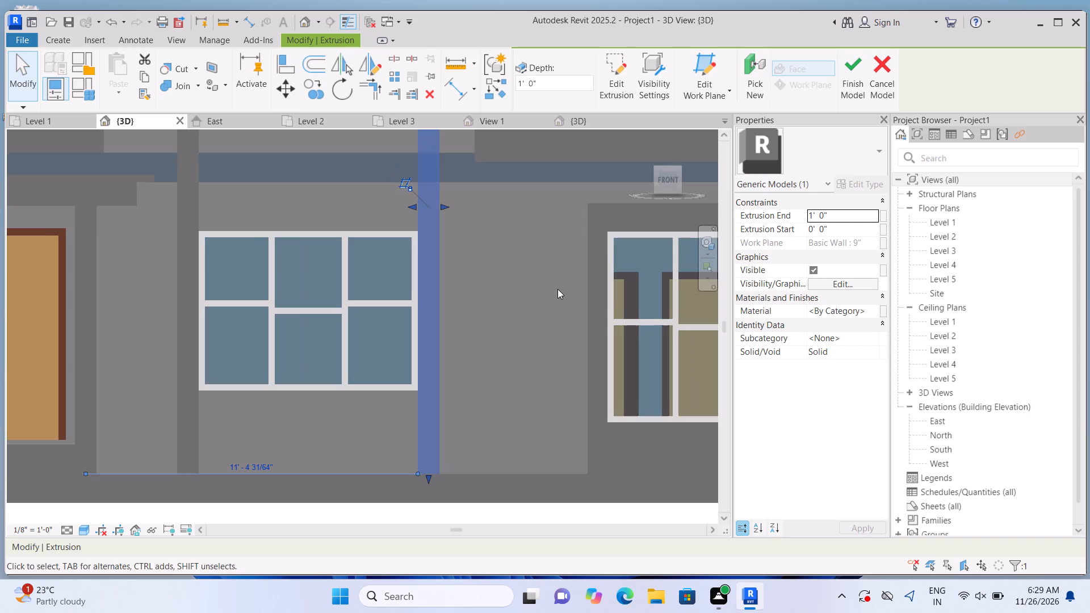
middle_click(557, 289)
middle_click(535, 339)
scroll(536, 338, up, 1)
scroll(536, 338, down, 5)
middle_drag(535, 300, 498, 346)
scroll(489, 325, down, 1)
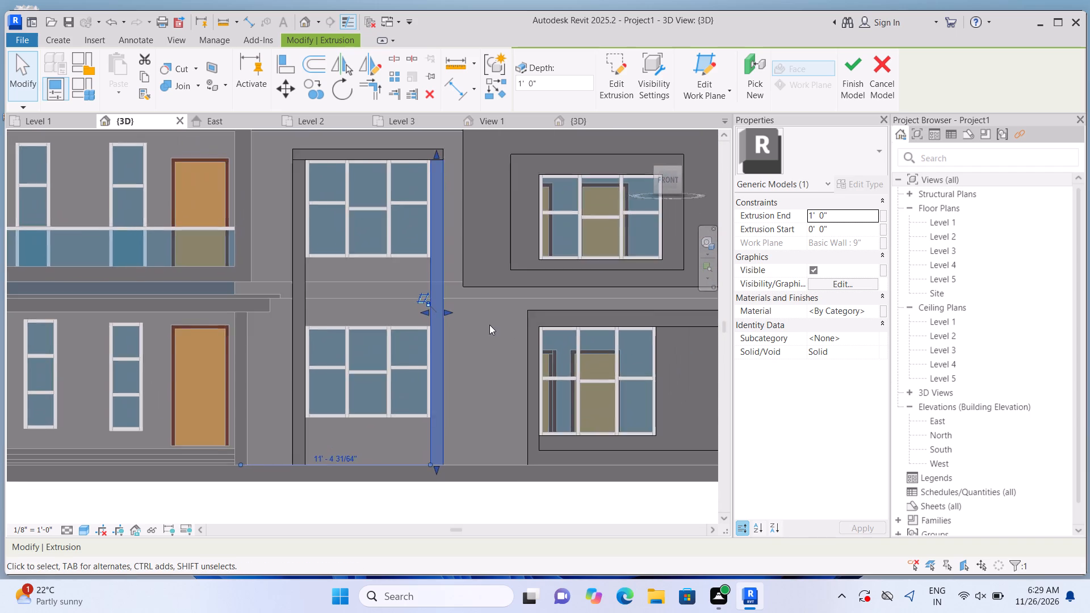
scroll(489, 325, down, 1)
click(479, 493)
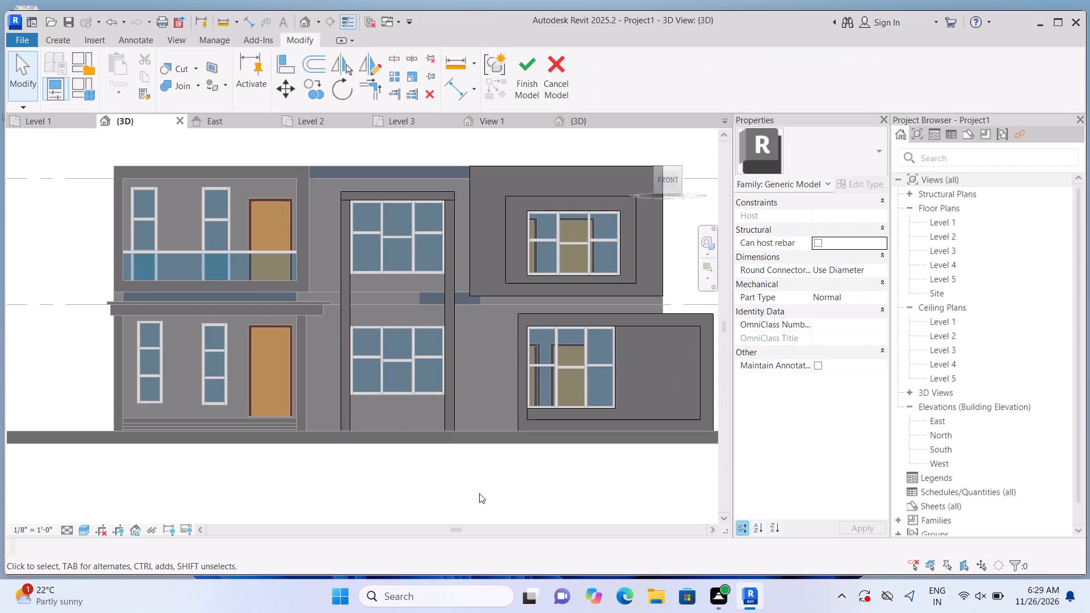
Join both vertical posts with the horizontal band above the upper middle window.
scroll(460, 454, up, 2)
middle_drag(420, 280, 407, 378)
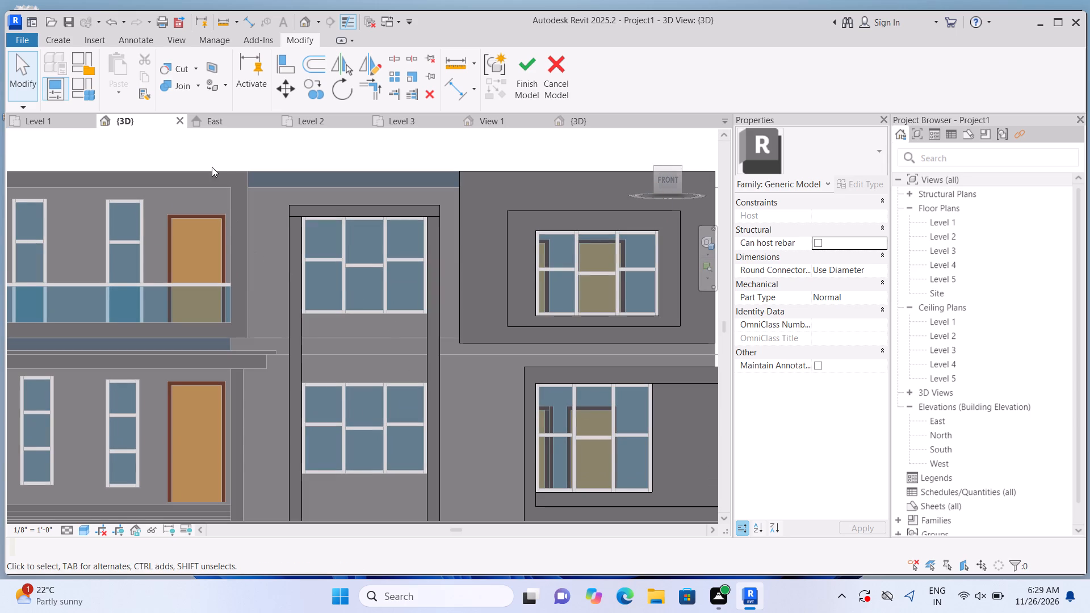
click(196, 84)
click(197, 106)
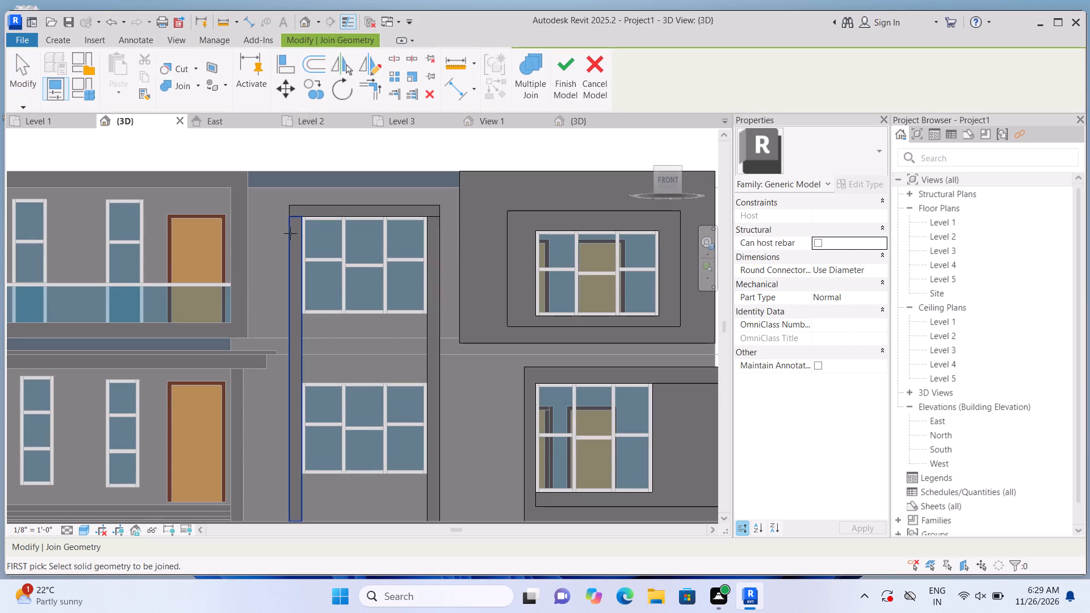
click(301, 253)
click(312, 211)
click(446, 285)
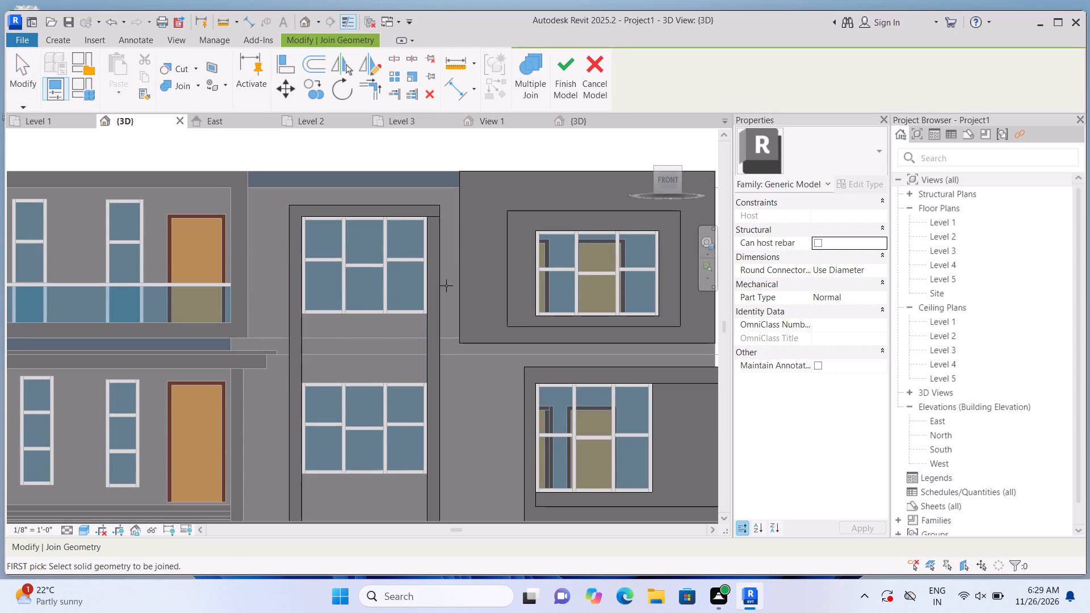
click(422, 269)
click(403, 207)
Extrude a 1'-0" deep horizontal band above the lower middle window, 7'-6" wide between the two posts and about 7 5/16" tall.
scroll(491, 127, down, 1)
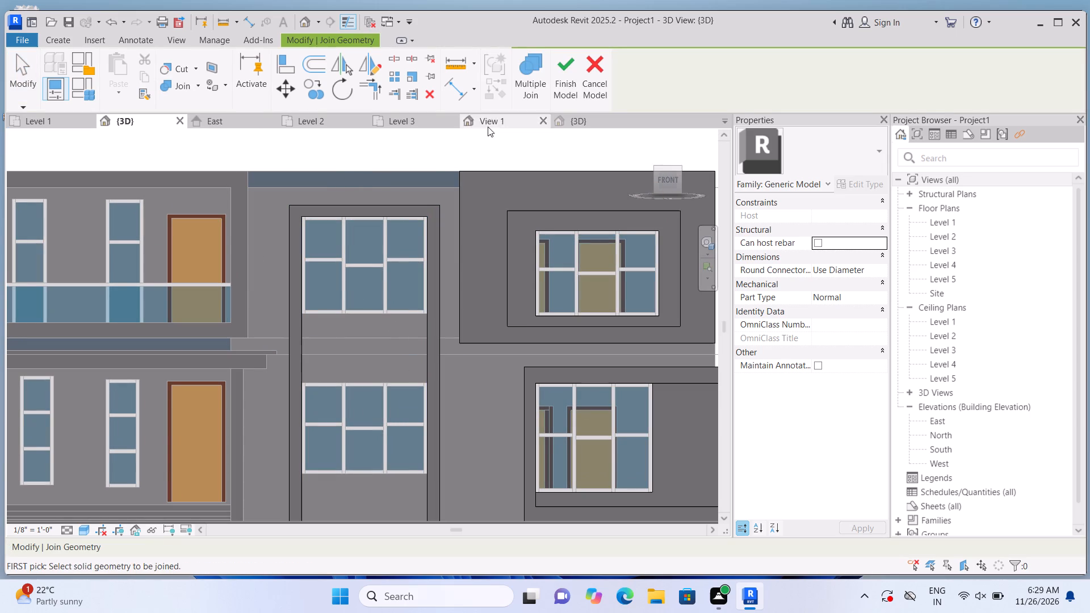
scroll(488, 127, down, 1)
scroll(395, 222, down, 1)
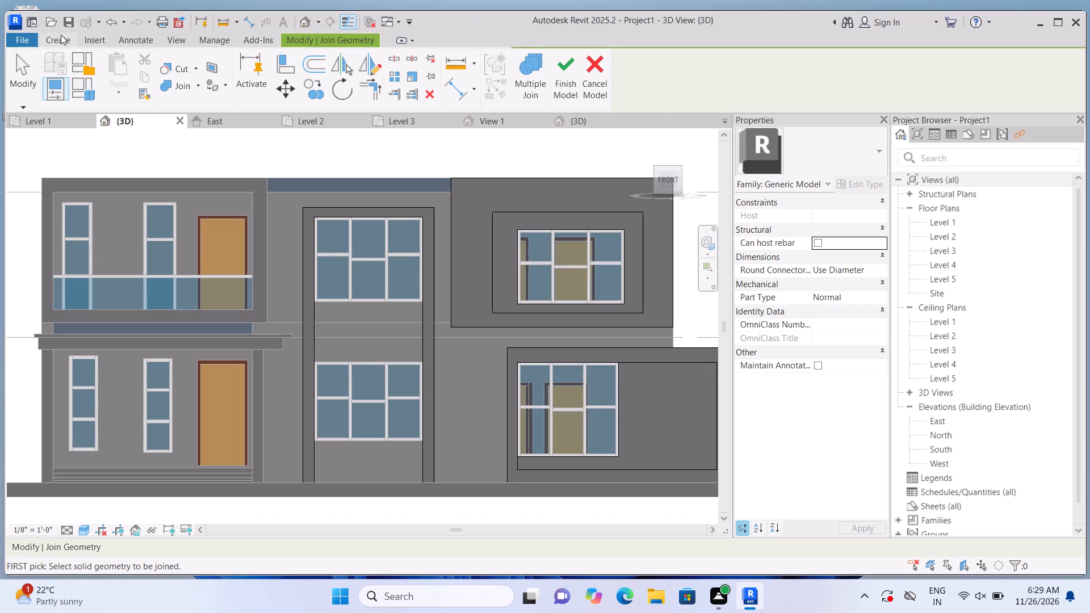
click(60, 35)
click(118, 58)
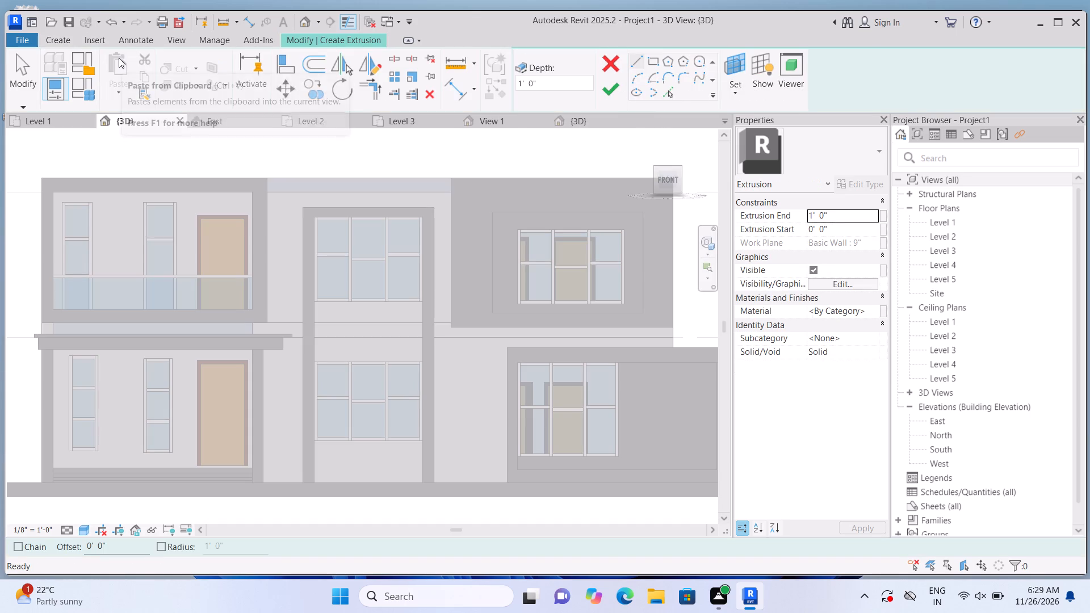
scroll(119, 58, up, 1)
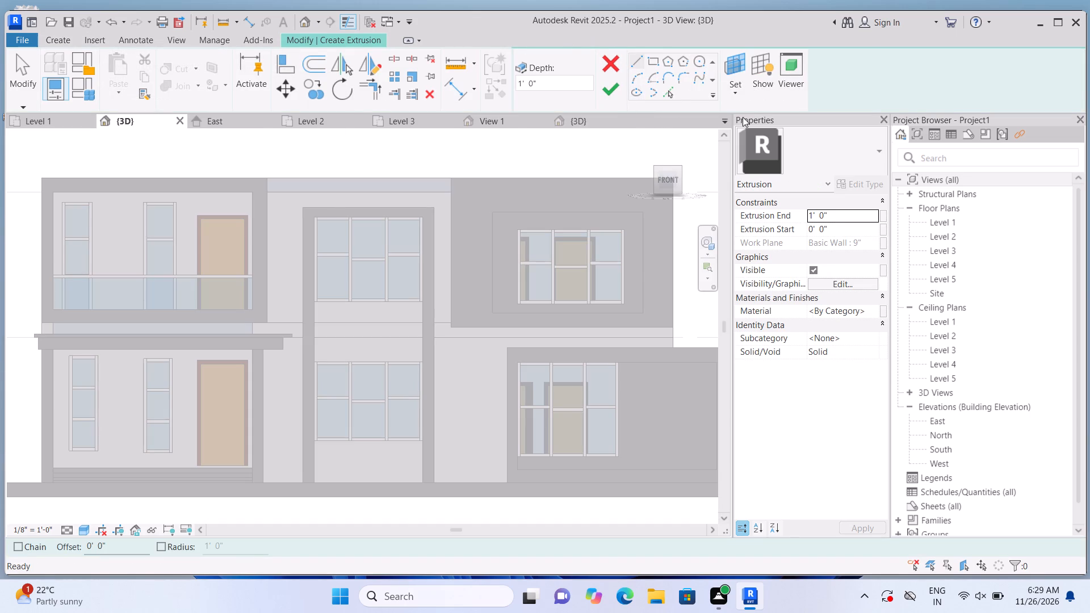
click(727, 90)
click(740, 145)
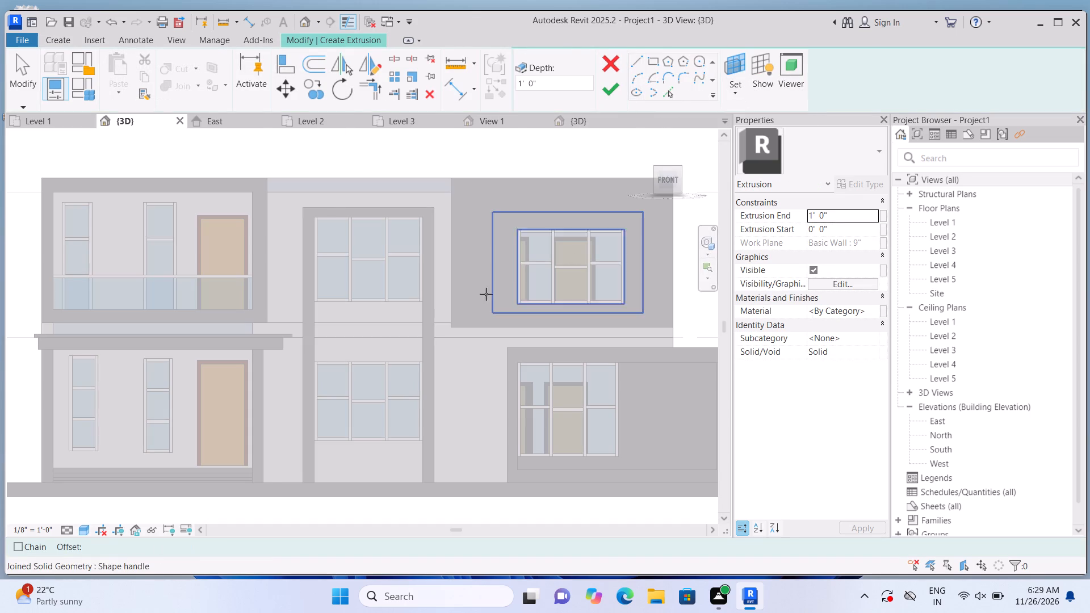
scroll(460, 300, up, 2)
click(388, 367)
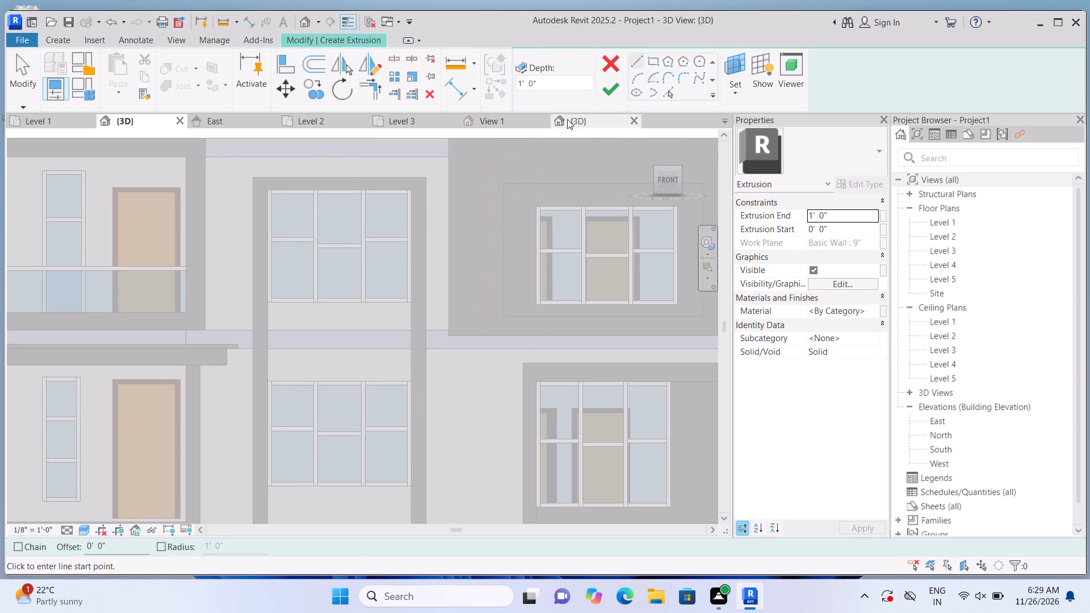
click(656, 63)
scroll(380, 355, up, 4)
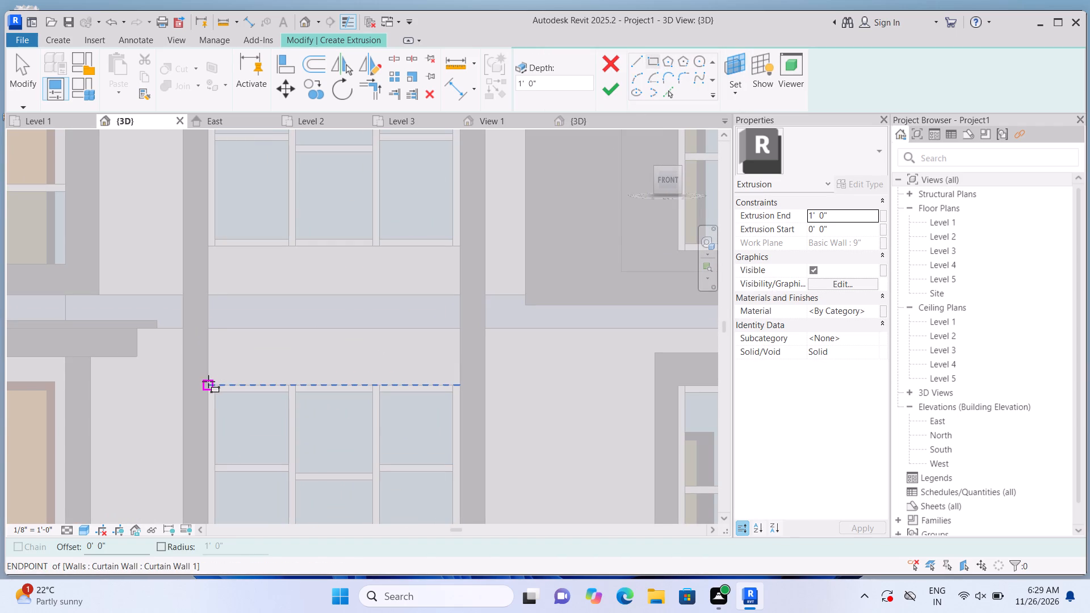
click(208, 381)
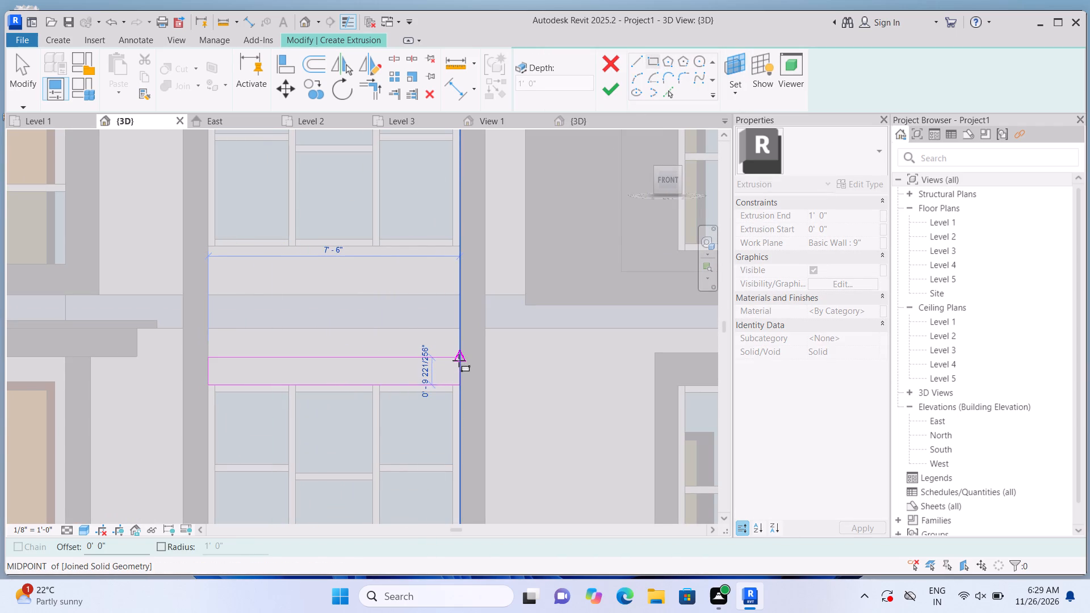
click(459, 364)
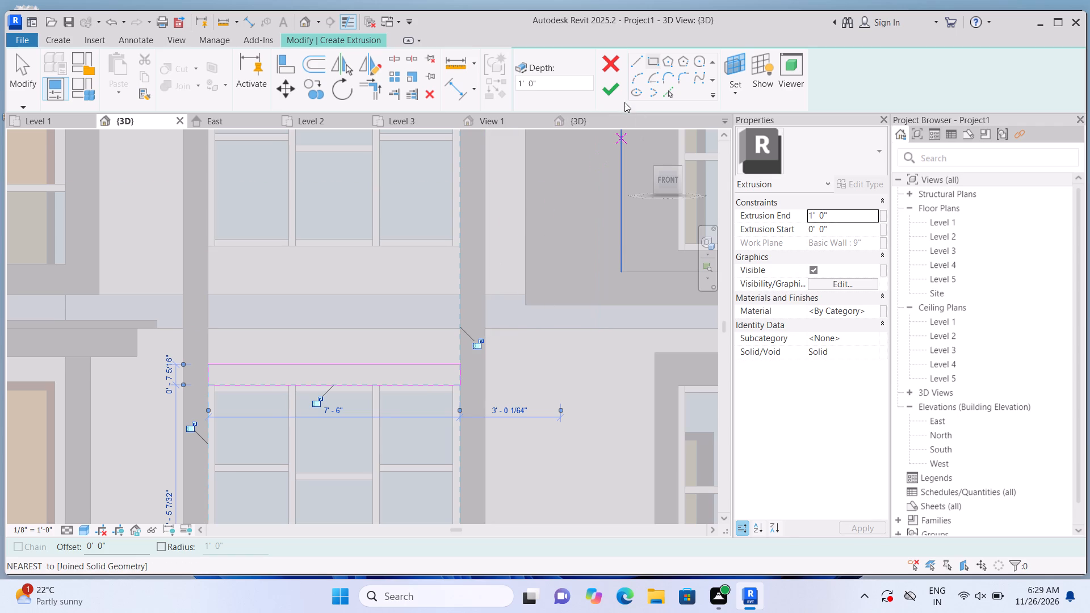
click(615, 92)
scroll(551, 254, down, 7)
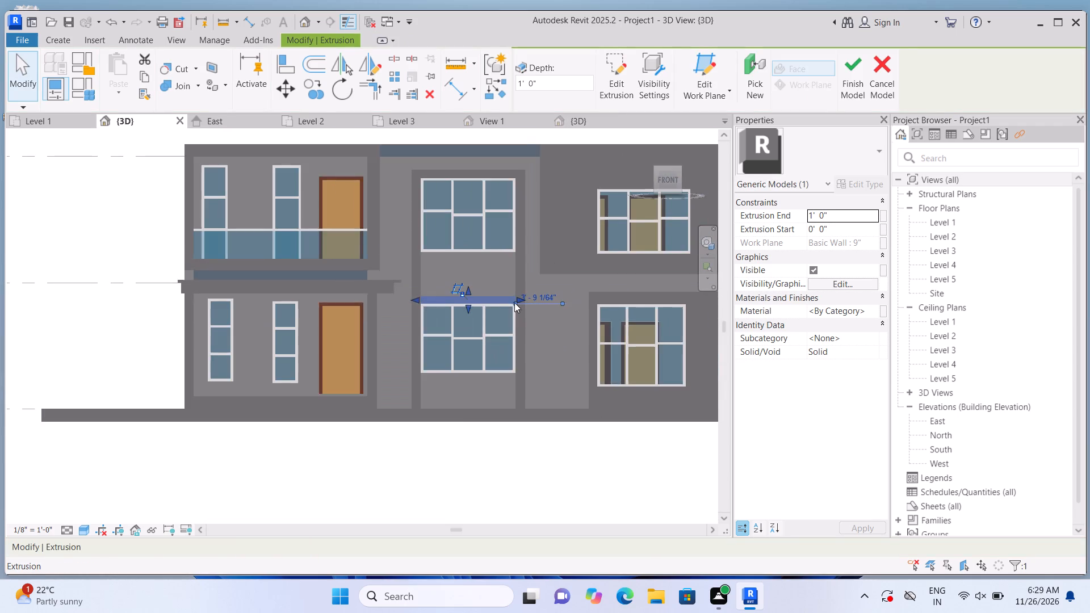
click(416, 470)
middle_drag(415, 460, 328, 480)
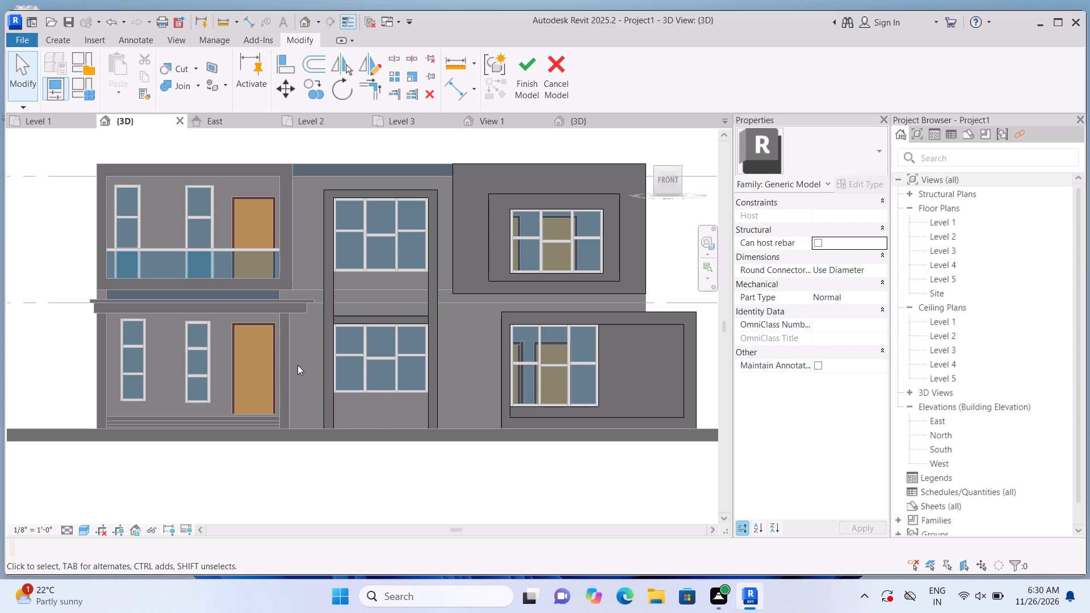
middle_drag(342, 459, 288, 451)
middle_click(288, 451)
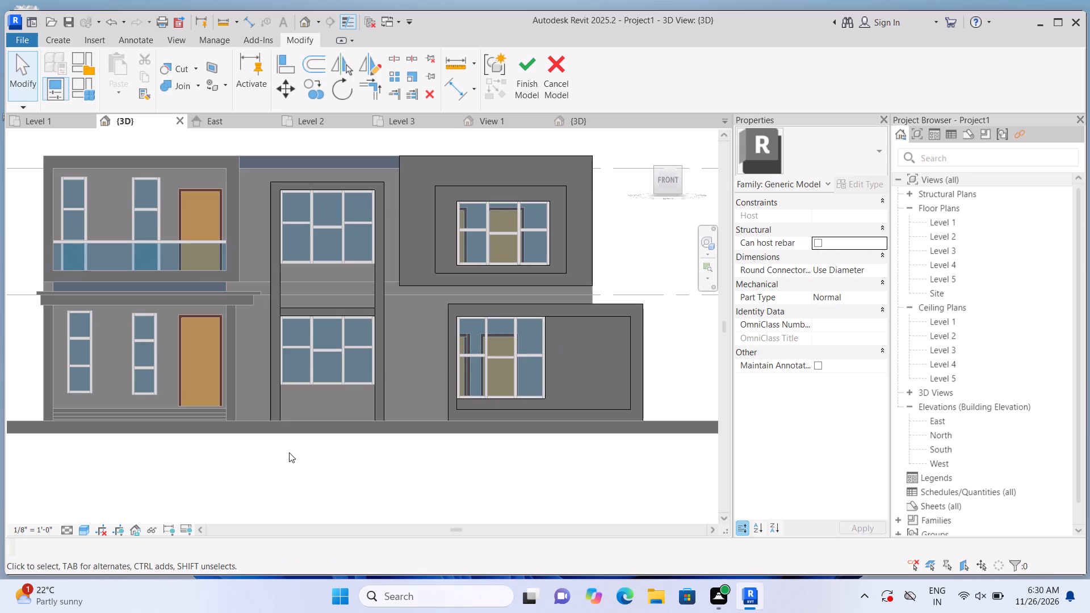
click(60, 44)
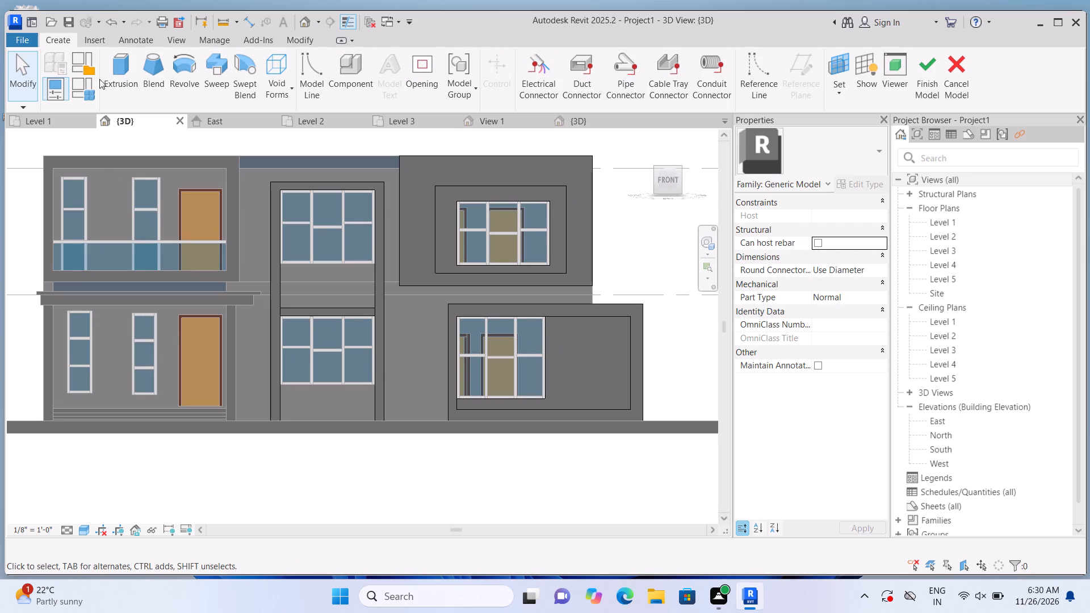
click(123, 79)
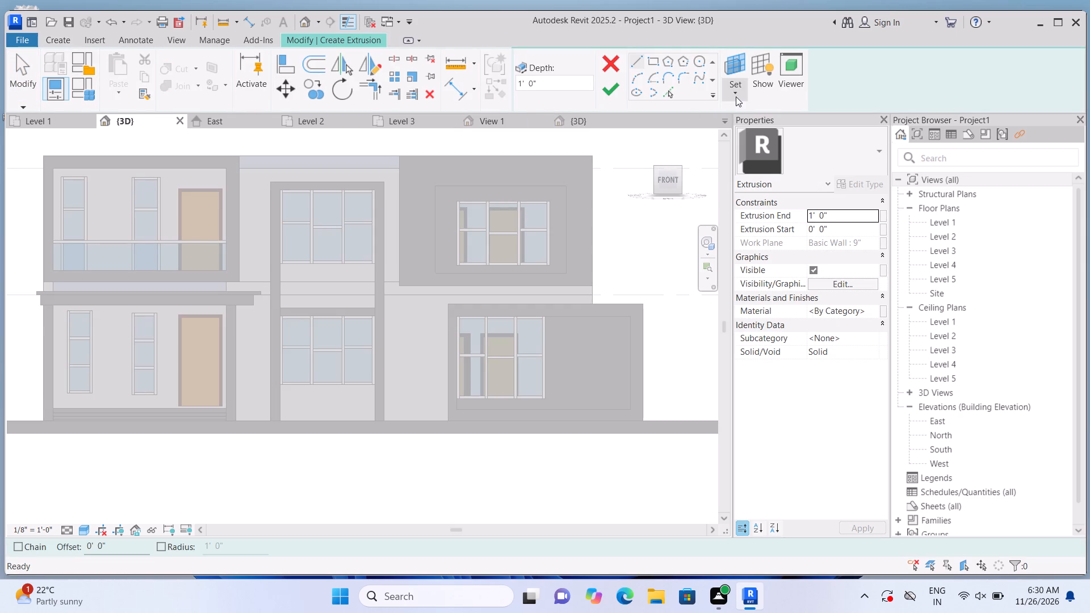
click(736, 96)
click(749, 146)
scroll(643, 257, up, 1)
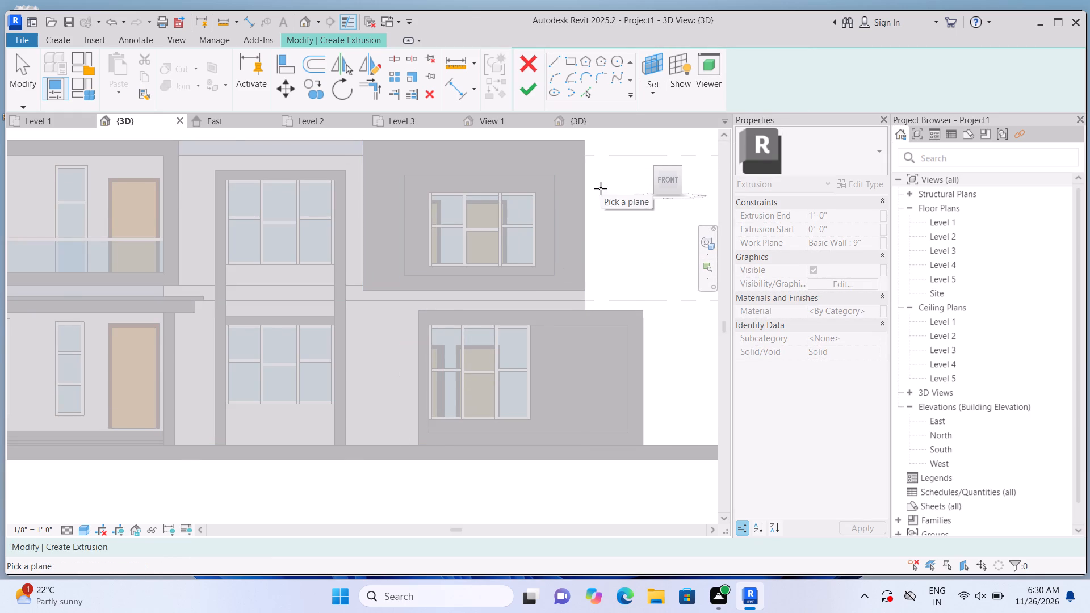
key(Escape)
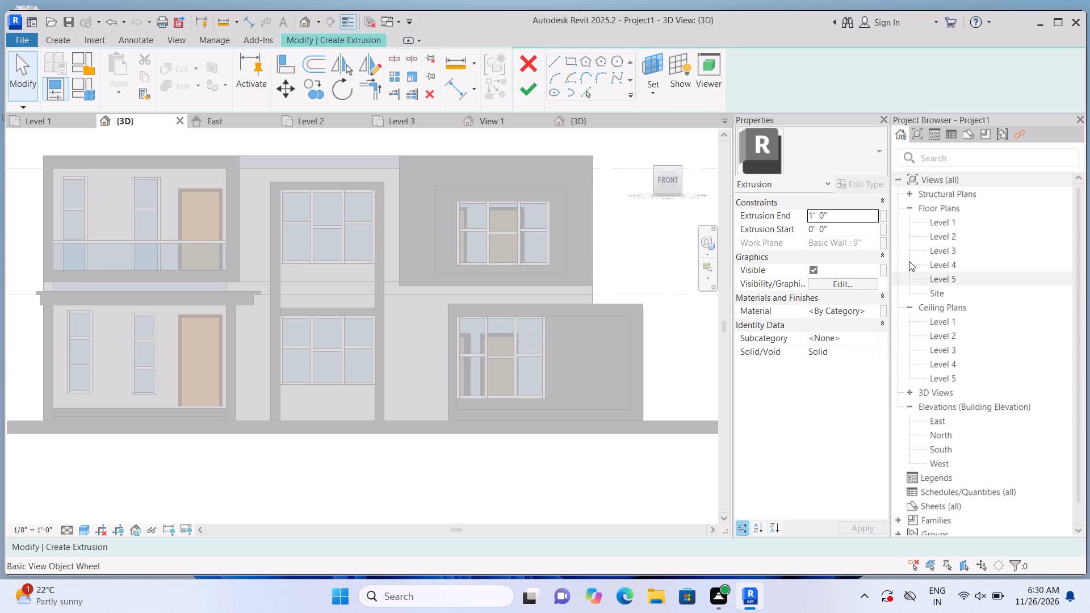
Open the Level 4 floor plan and set its underlay base level to Level 3.
double_click(925, 250)
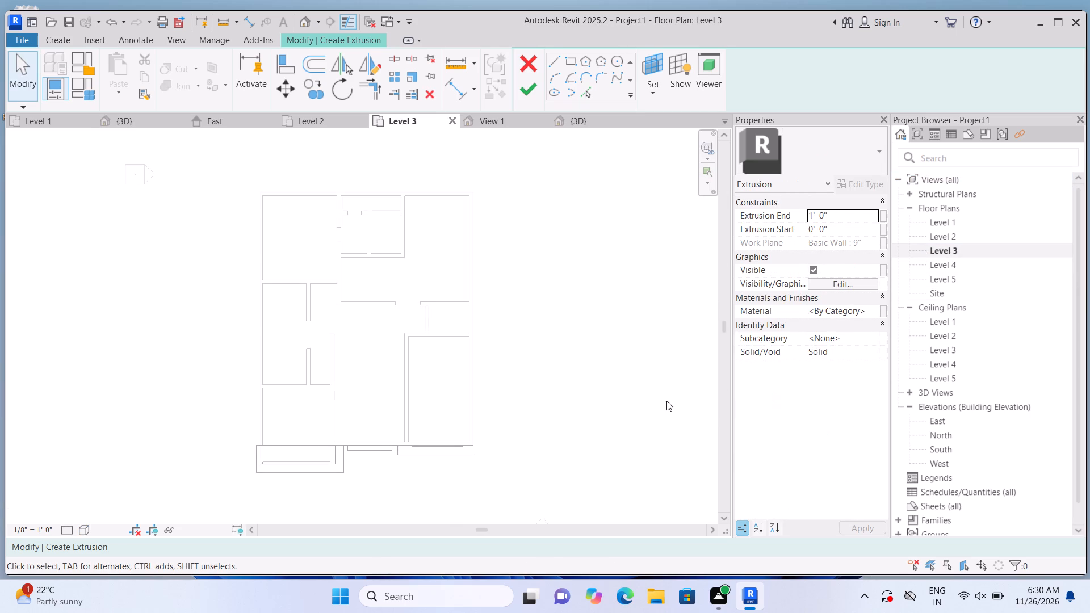
double_click(969, 262)
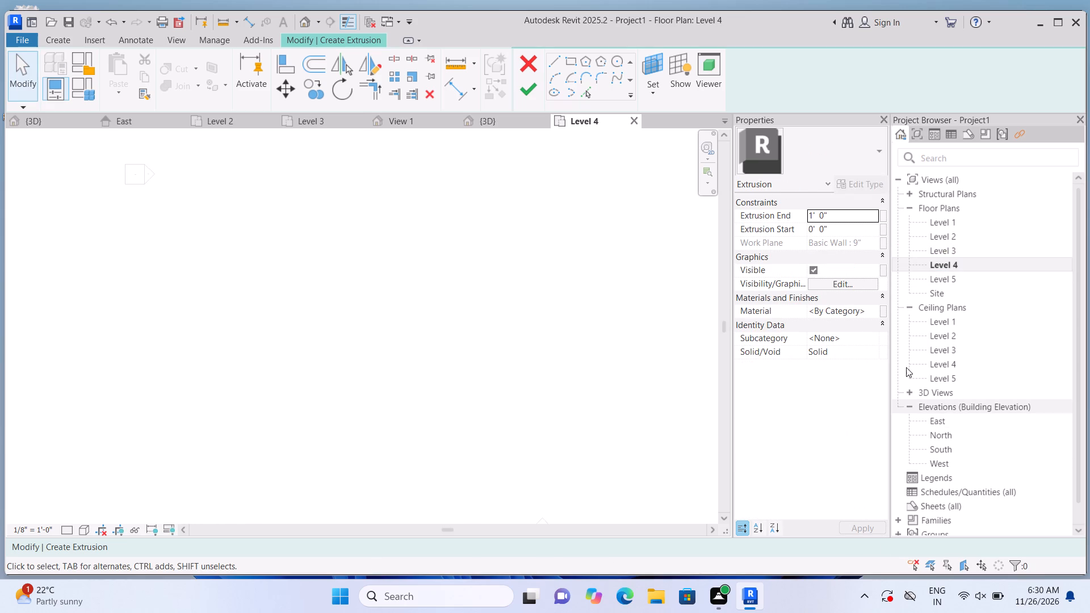
click(942, 250)
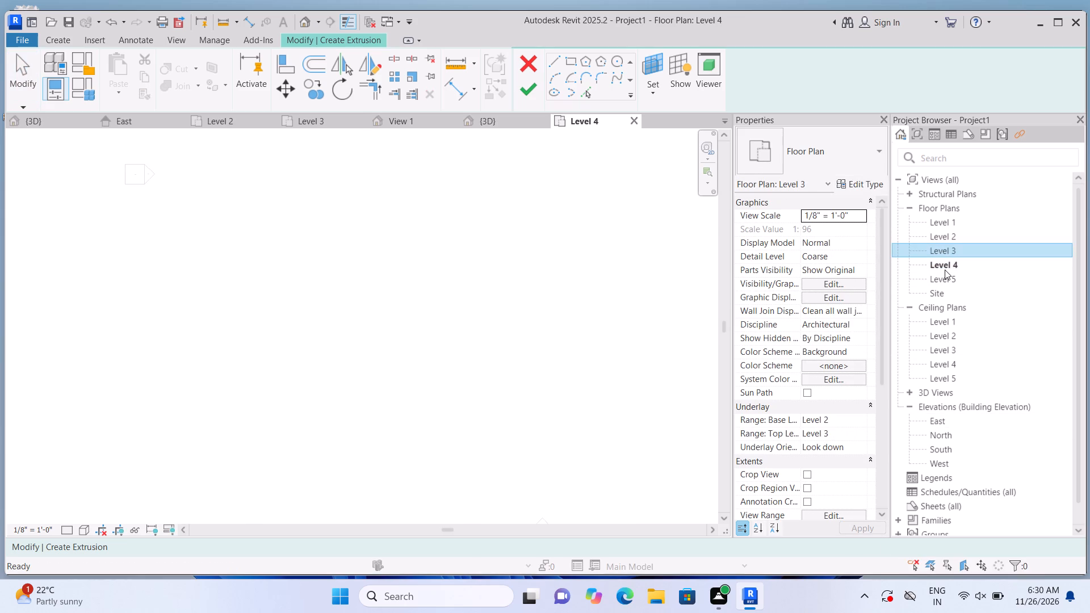
click(945, 266)
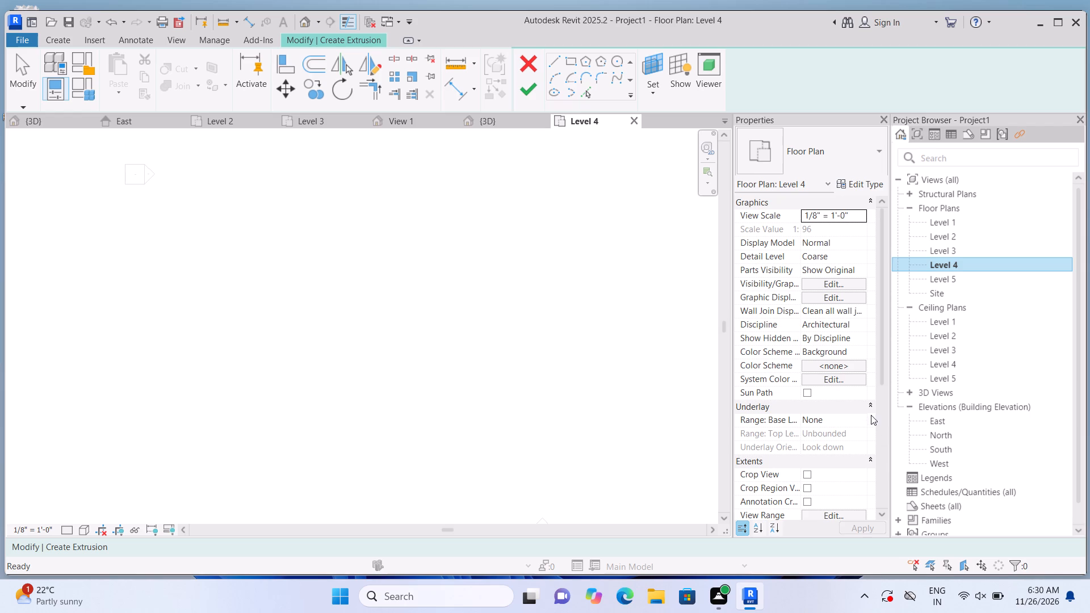
click(871, 402)
click(871, 402)
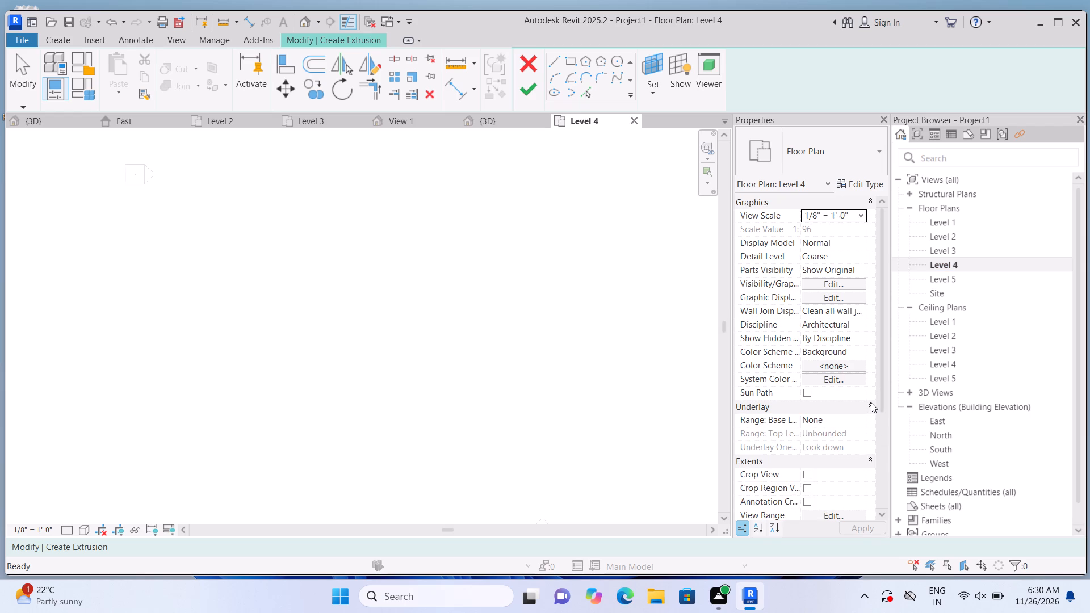
click(844, 419)
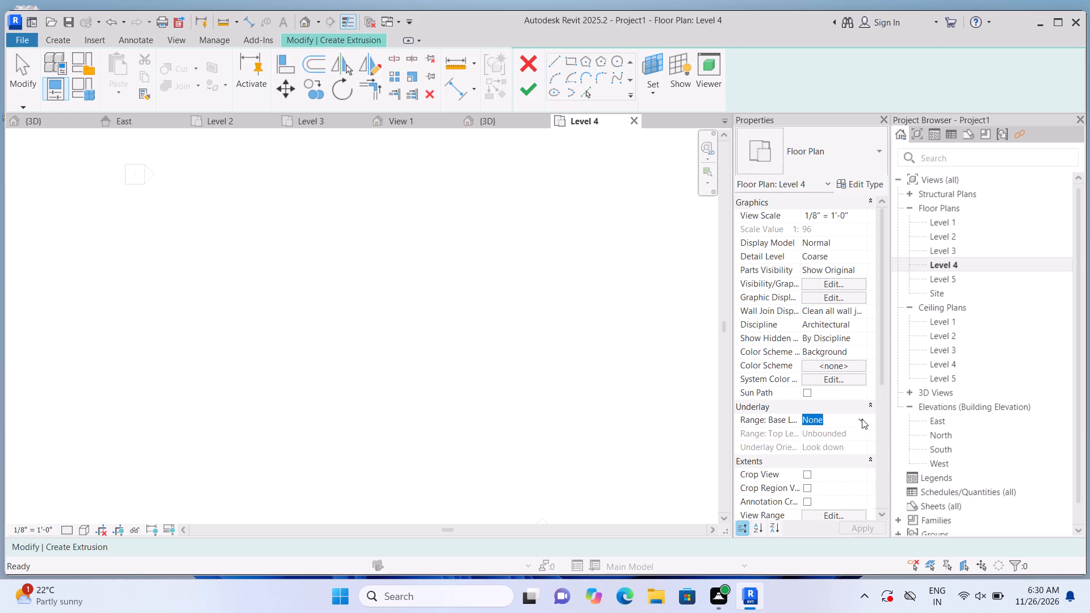
click(862, 419)
click(831, 463)
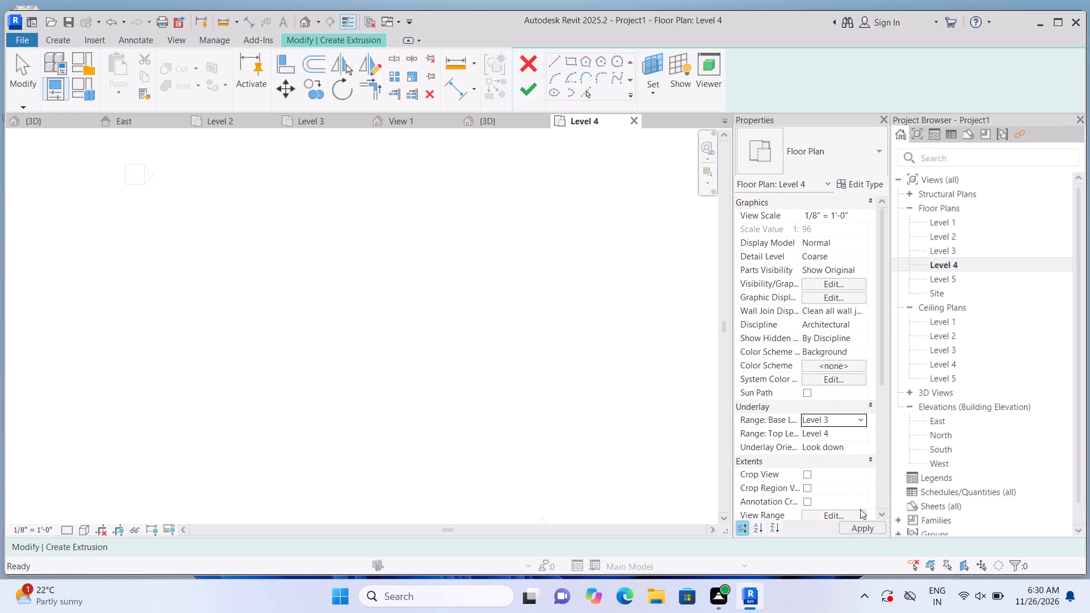
click(867, 524)
scroll(372, 478, up, 2)
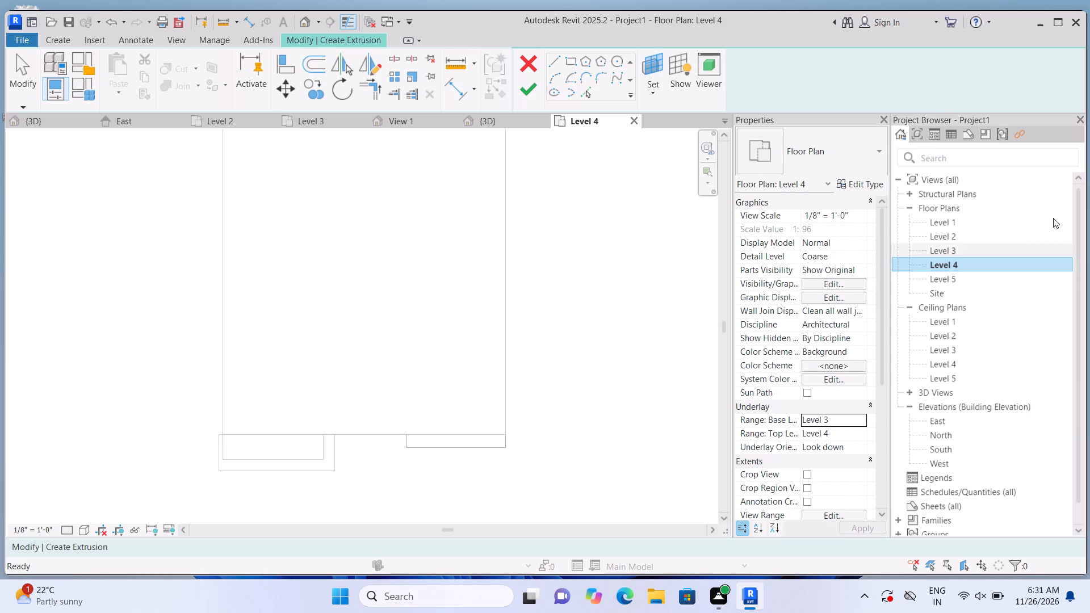
In the Level 3 floor plan, discard the empty extrusion sketch and finish the in-place model.
double_click(979, 250)
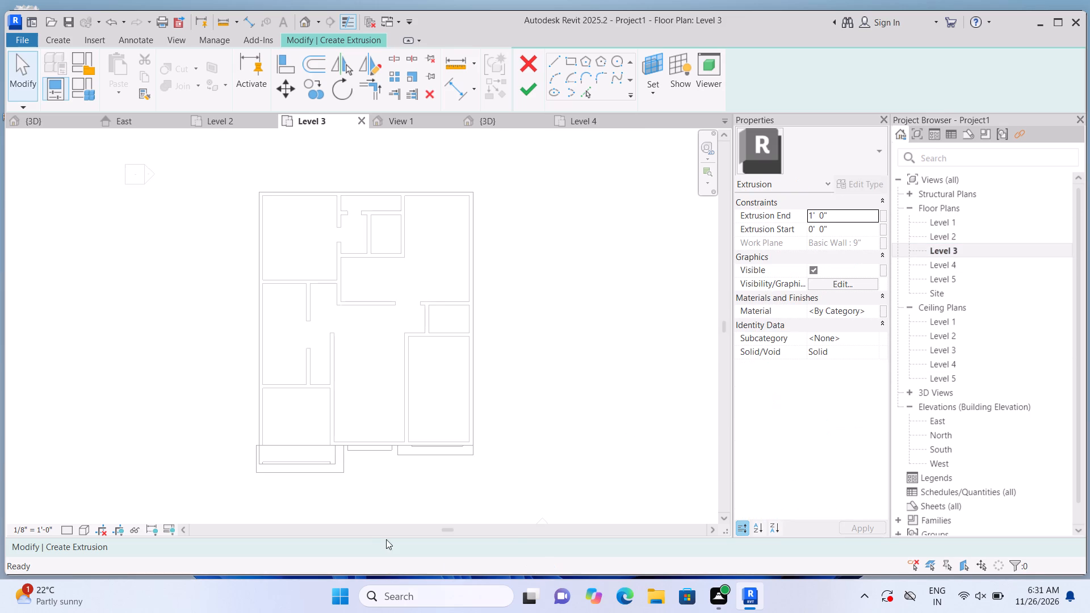
scroll(387, 528, up, 8)
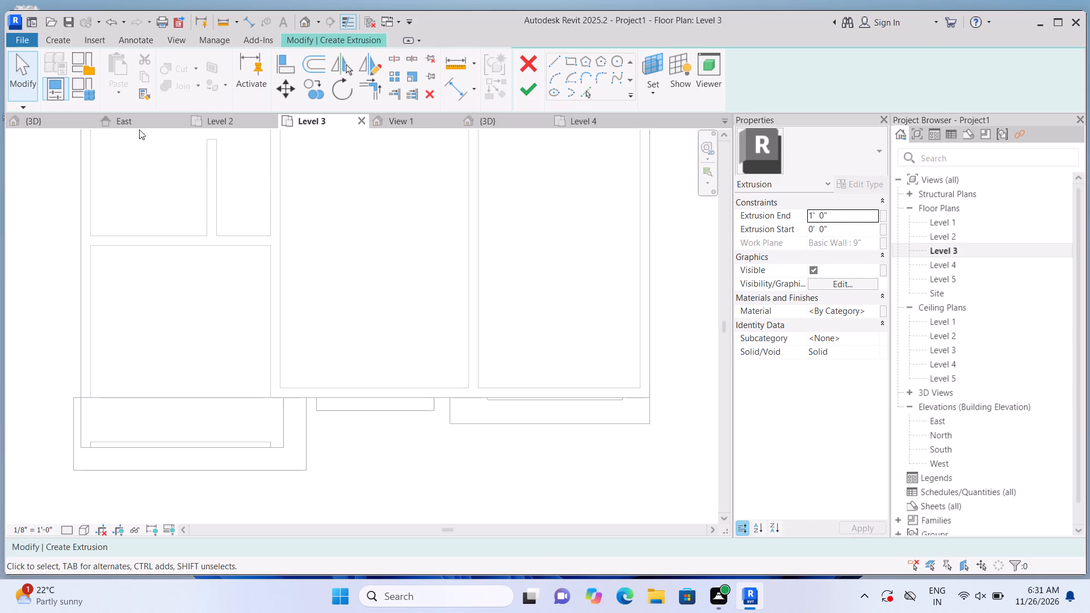
click(66, 41)
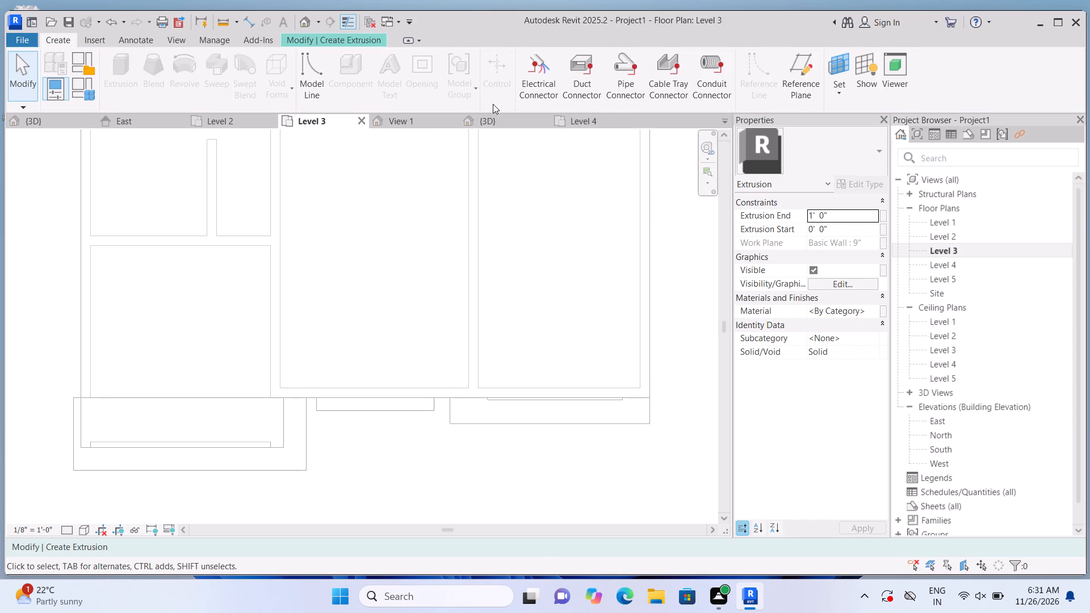
click(341, 36)
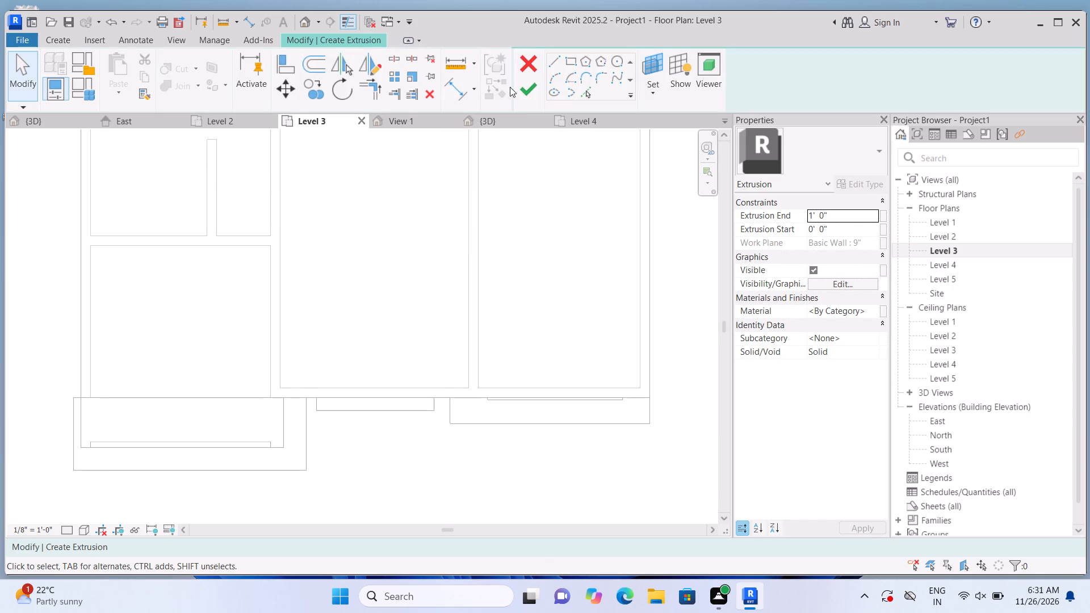
click(526, 94)
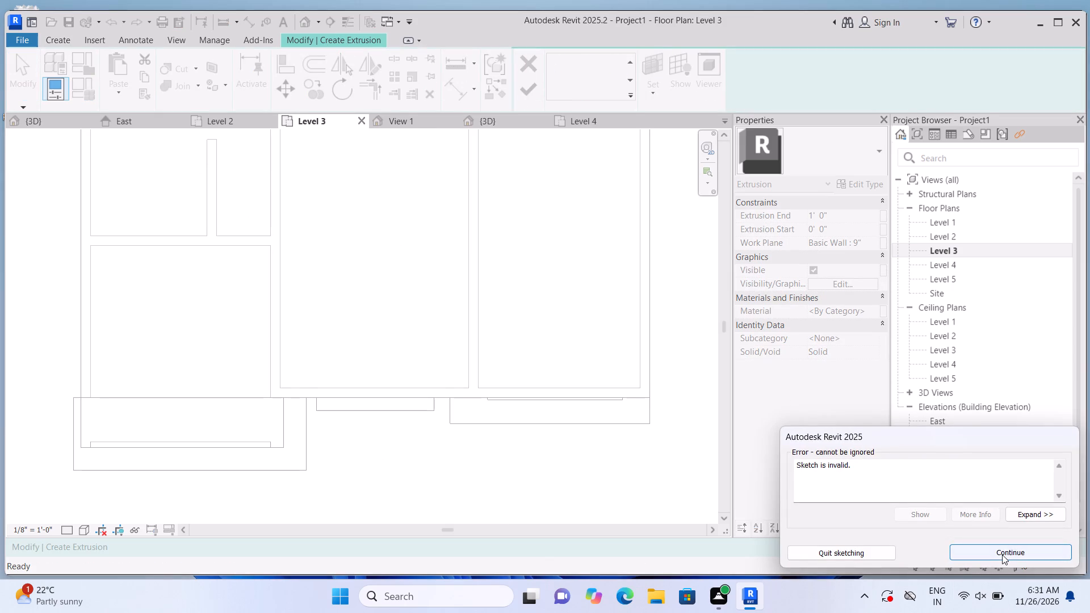
click(1002, 553)
click(534, 69)
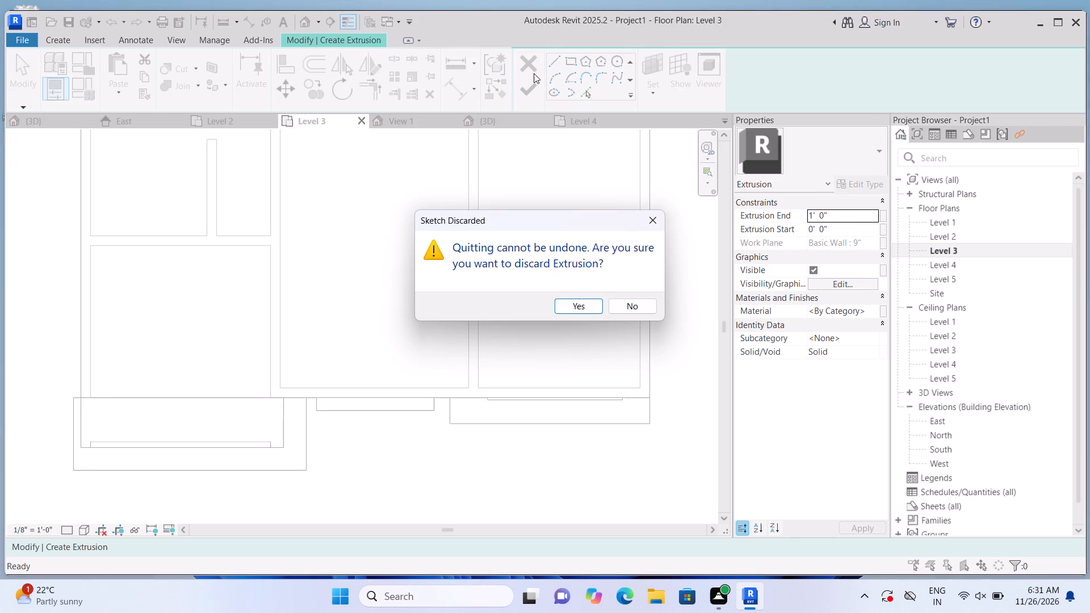
double_click(576, 310)
scroll(545, 422, down, 2)
scroll(496, 477, up, 2)
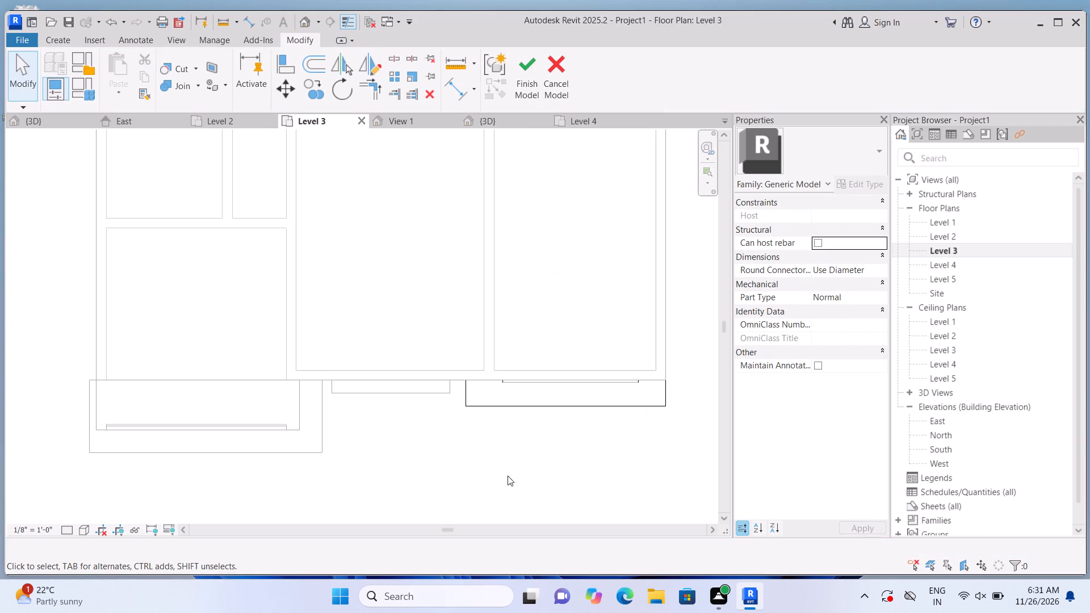
middle_click(466, 471)
scroll(684, 446, up, 1)
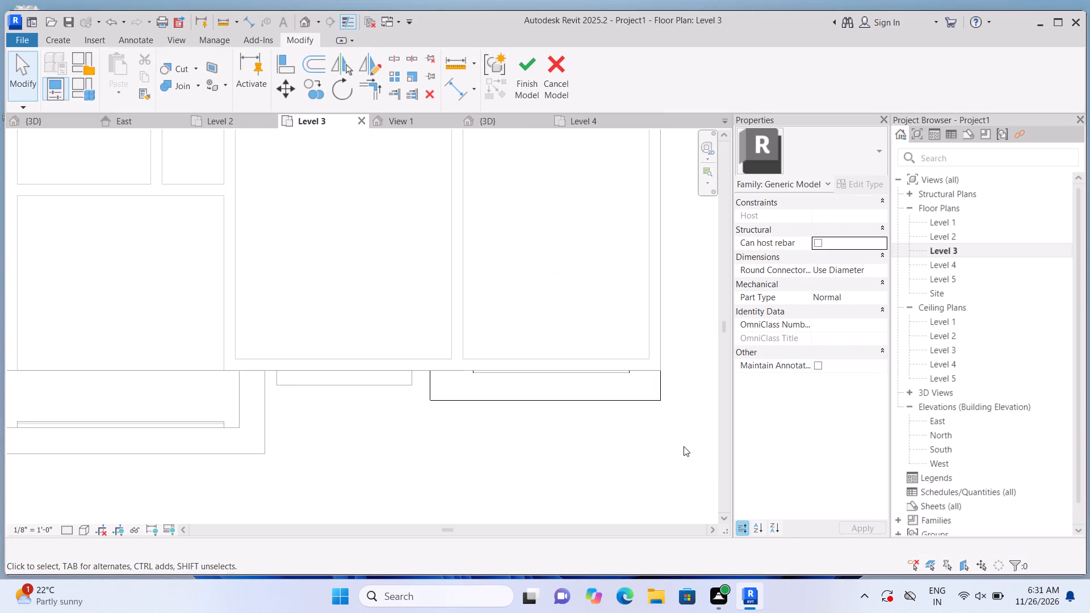
click(516, 87)
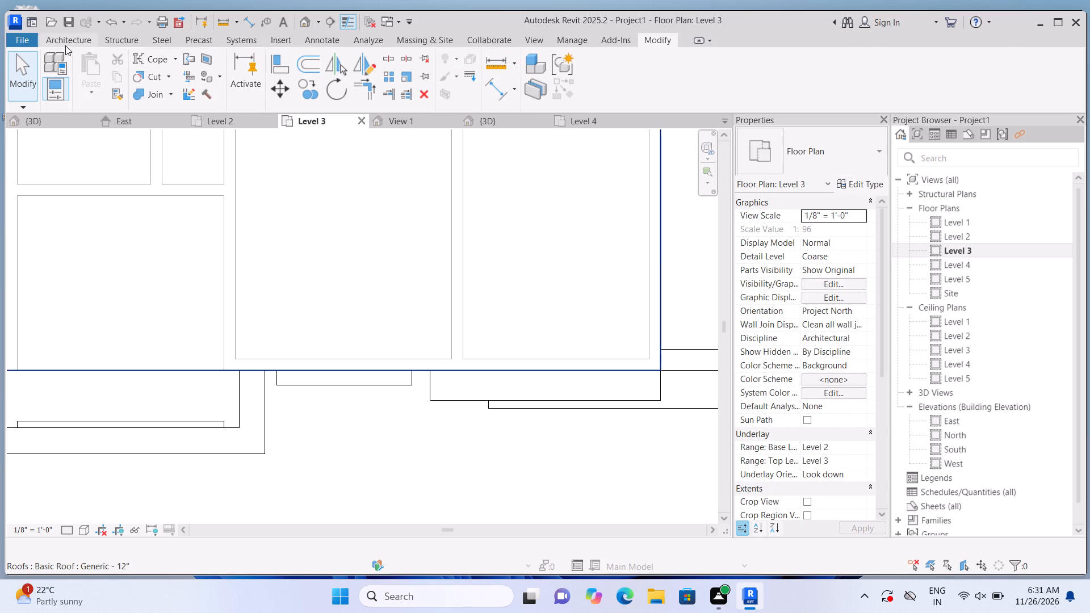
At the house's front right corner on Level 3, draw 9" walls: a left side about 6'-7" long and a back about 13'-8" long.
click(65, 40)
click(51, 75)
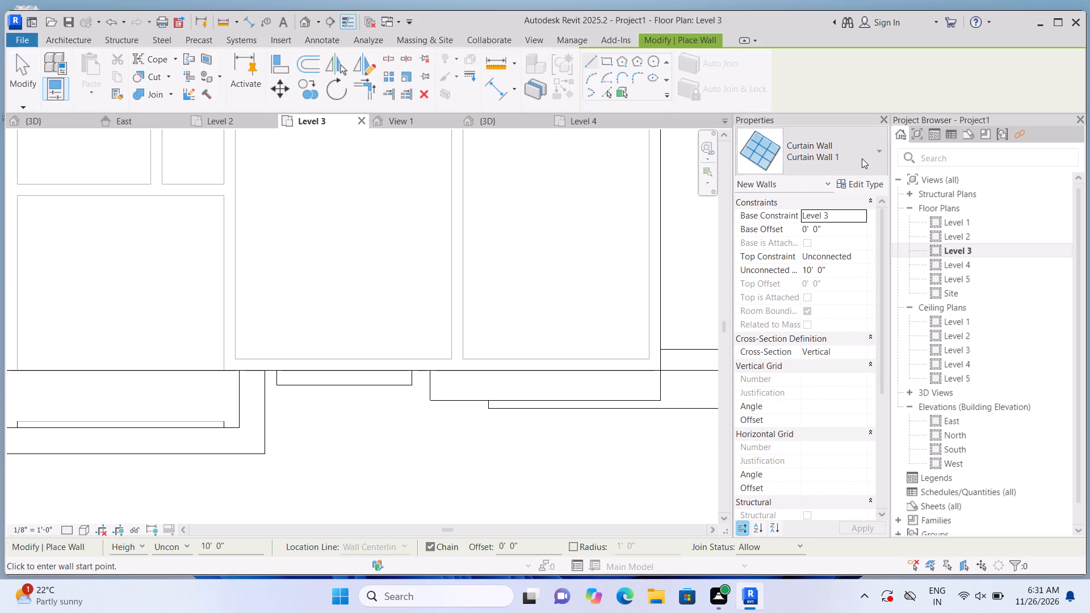
click(863, 158)
scroll(842, 329, up, 11)
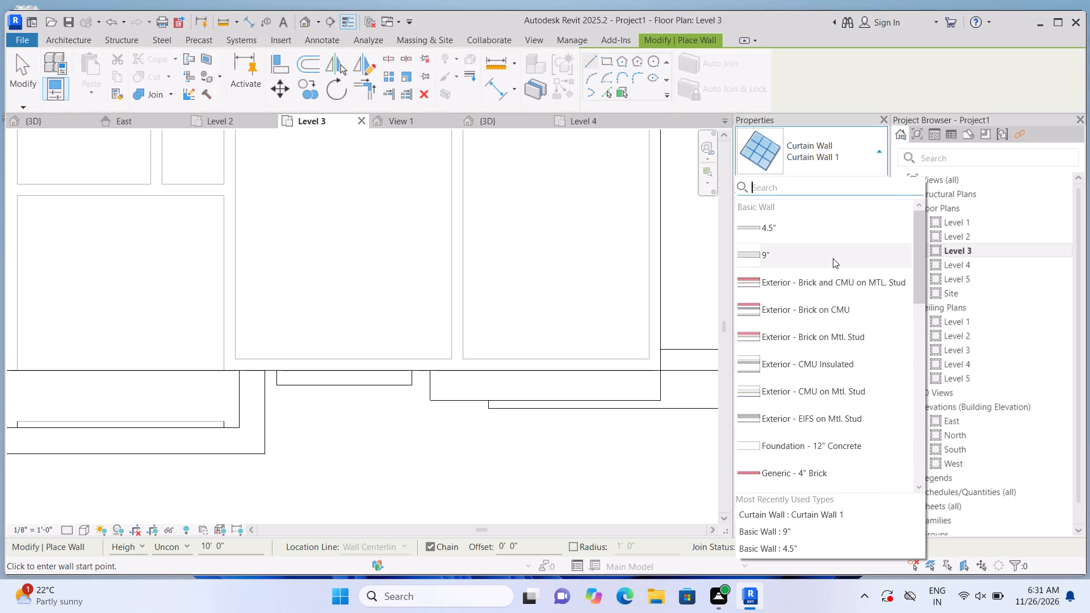
click(833, 258)
scroll(509, 383, down, 3)
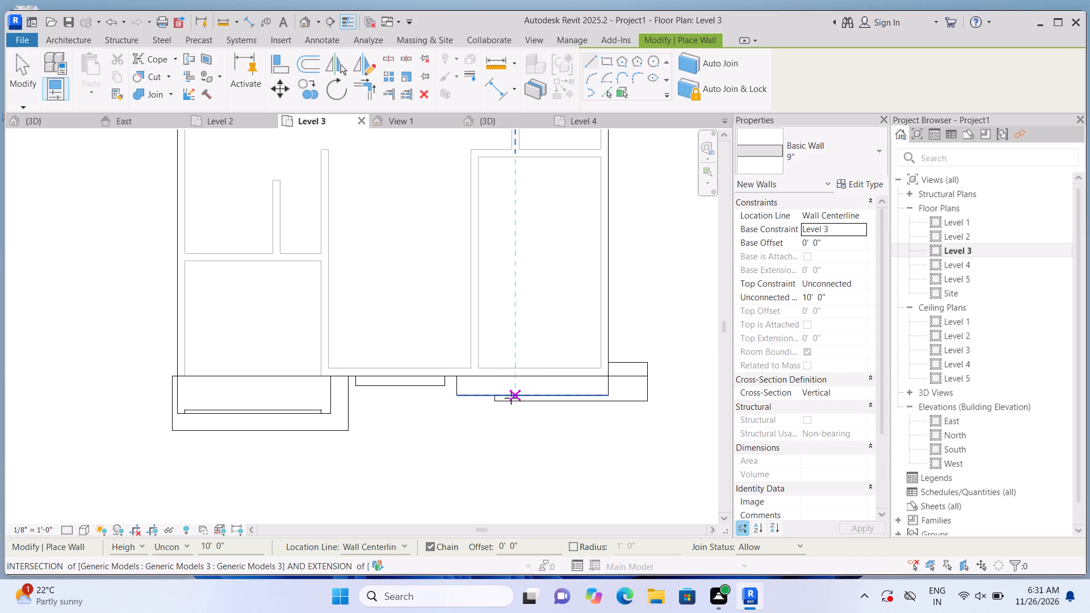
scroll(515, 415, down, 2)
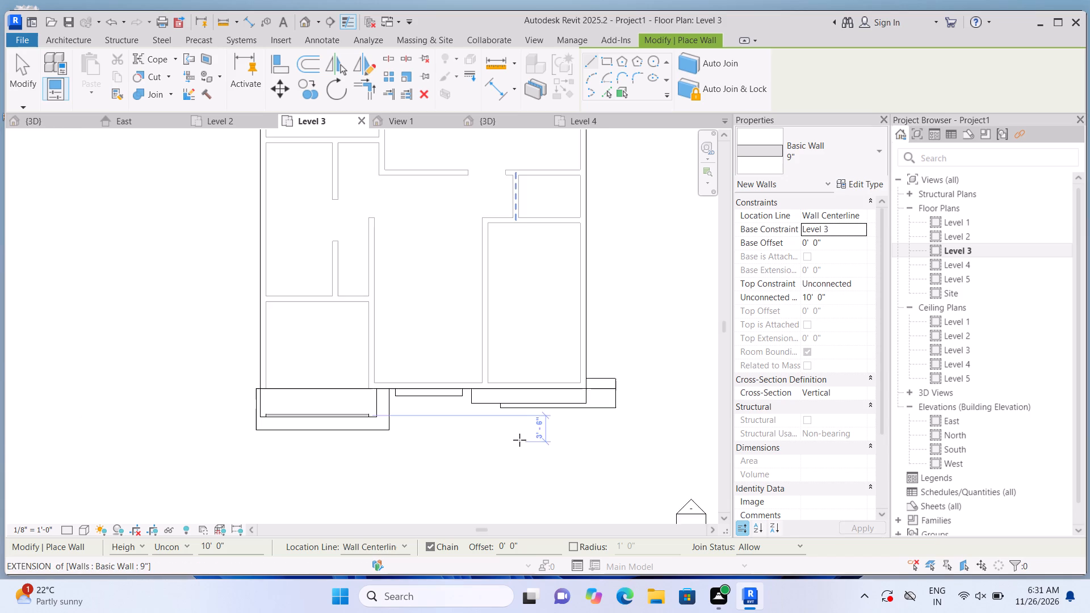
scroll(570, 426, up, 3)
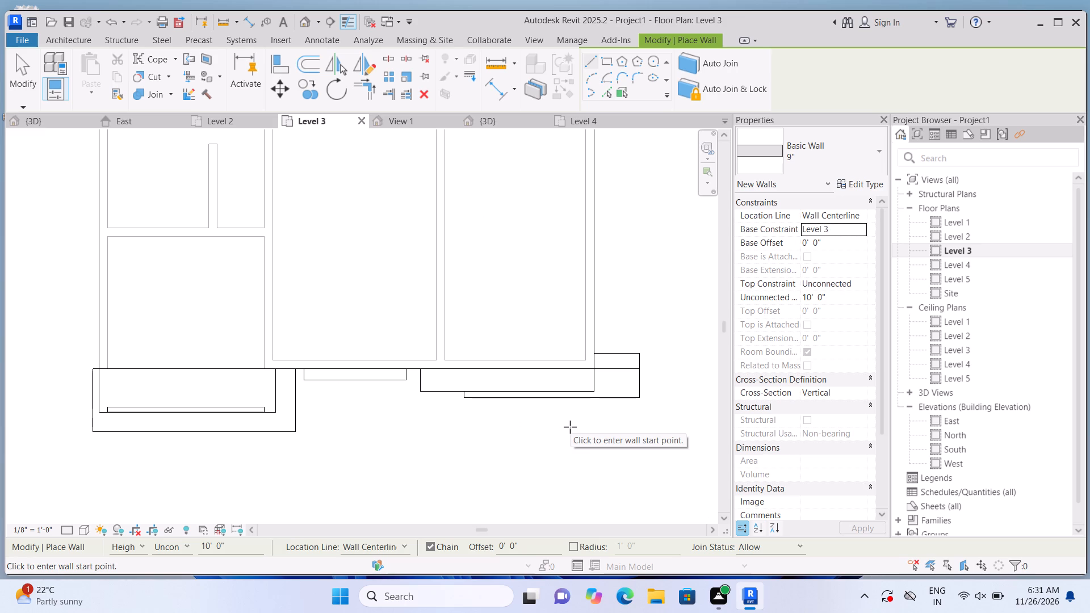
scroll(495, 355, up, 2)
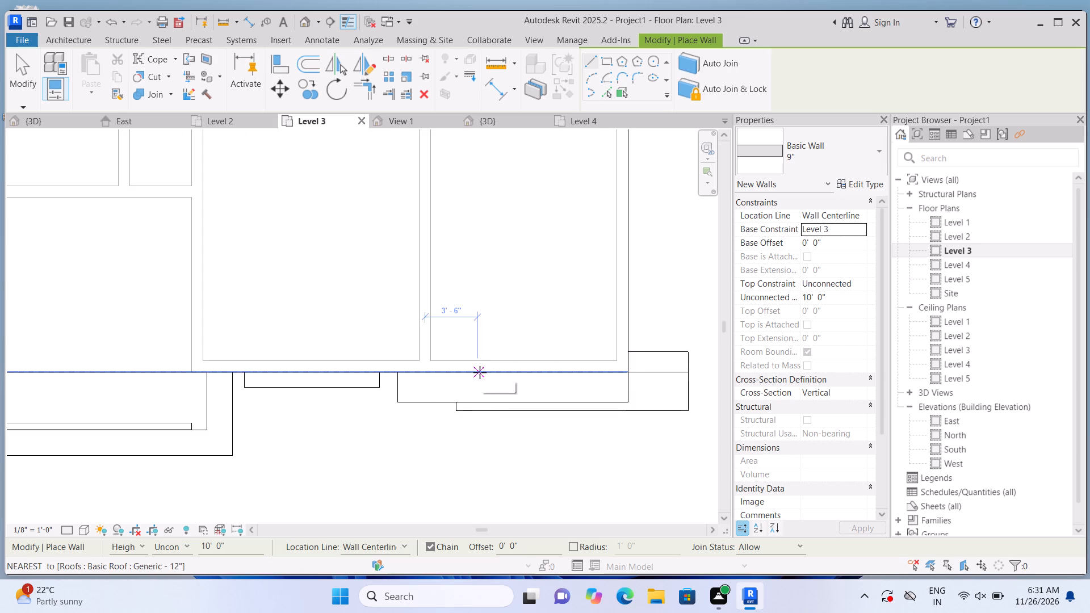
click(412, 383)
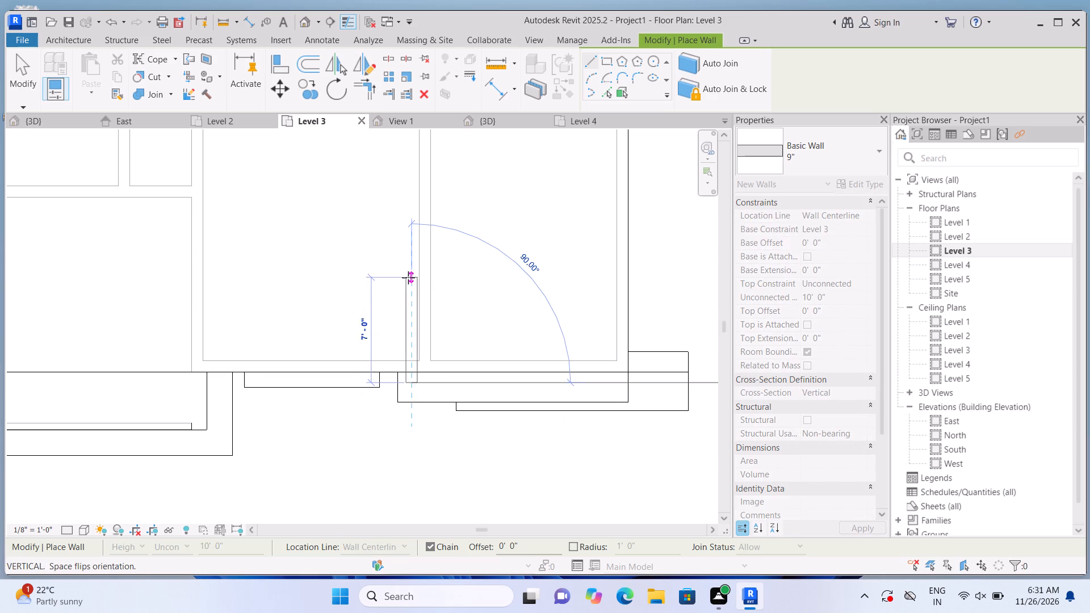
click(405, 278)
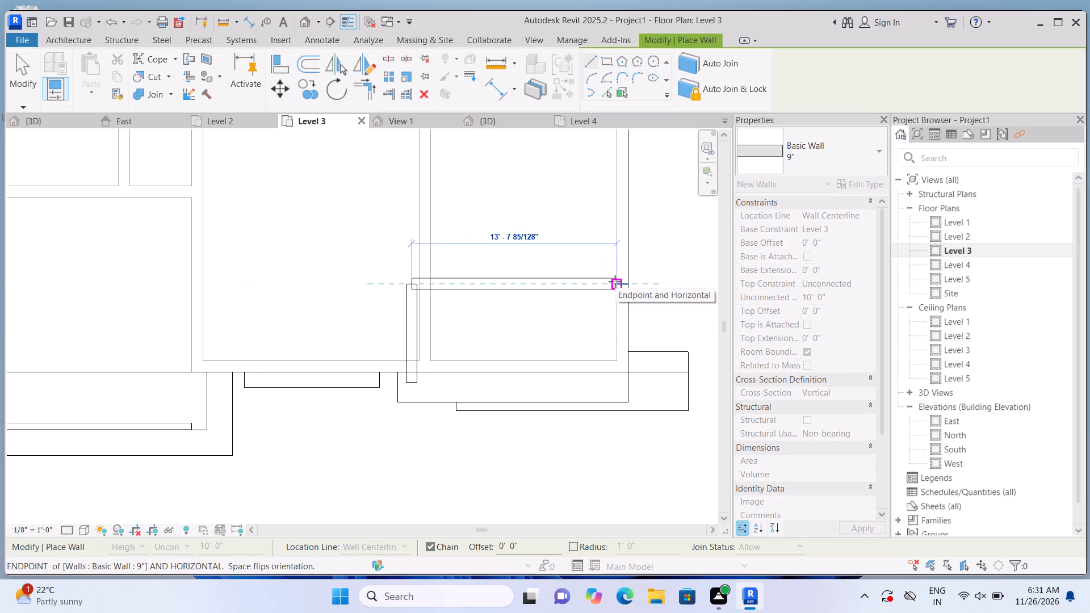
click(615, 282)
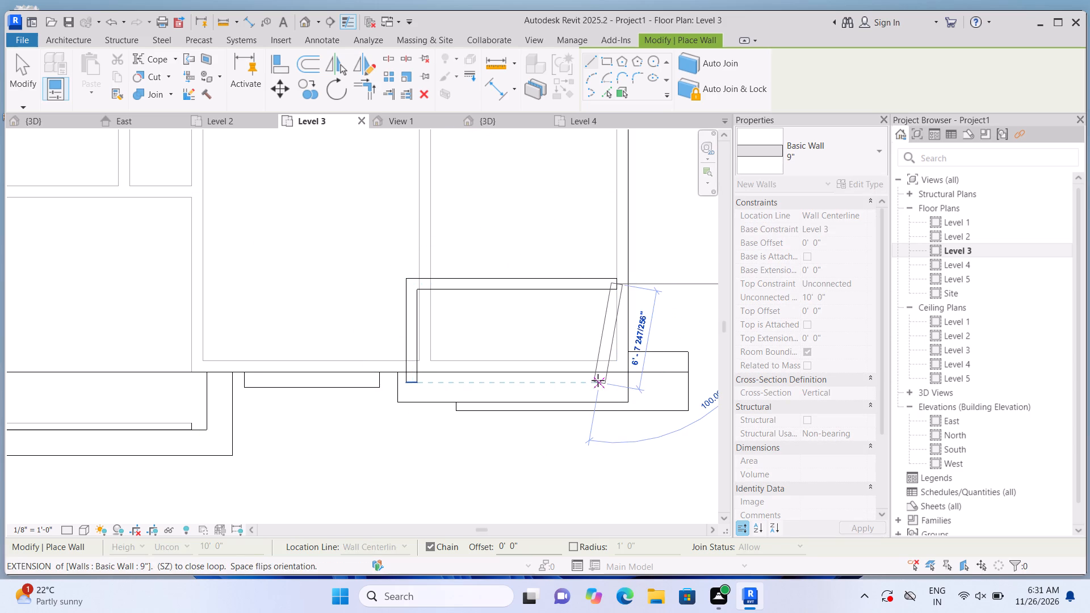
key(Escape)
Close the rectangular enclosure with a right side wall 6'-6 3/4" long and a front wall about 14'-0" long.
scroll(605, 310, up, 1)
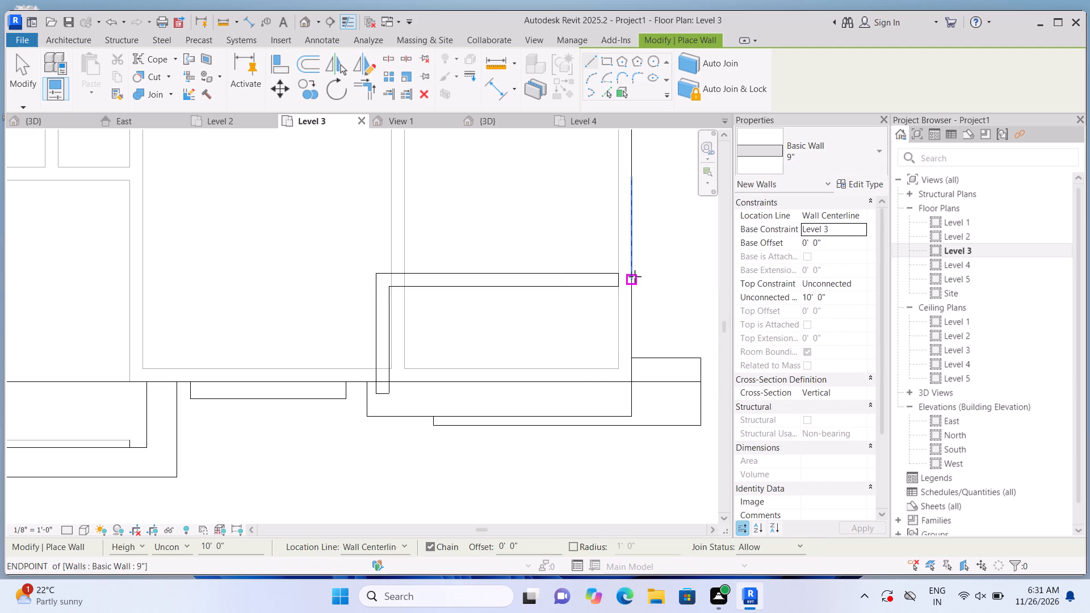
click(623, 268)
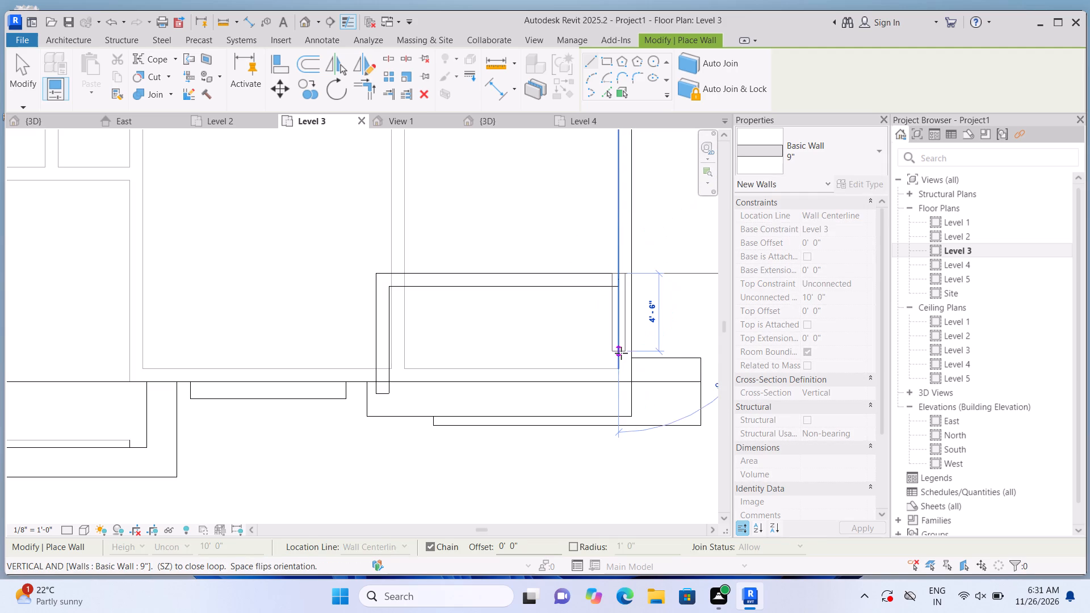
key(Escape)
scroll(624, 321, up, 2)
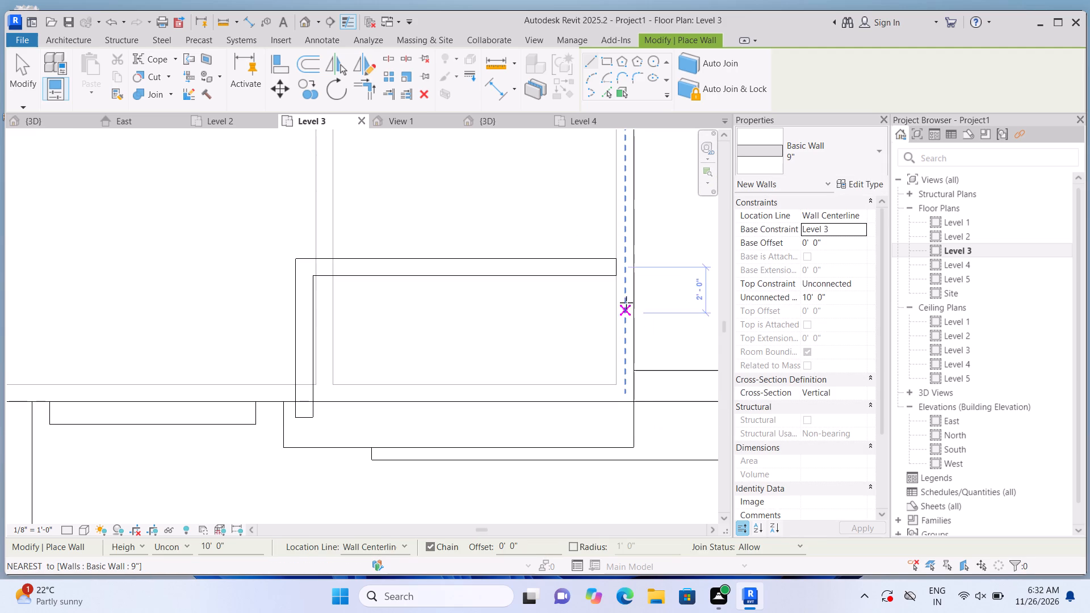
click(629, 262)
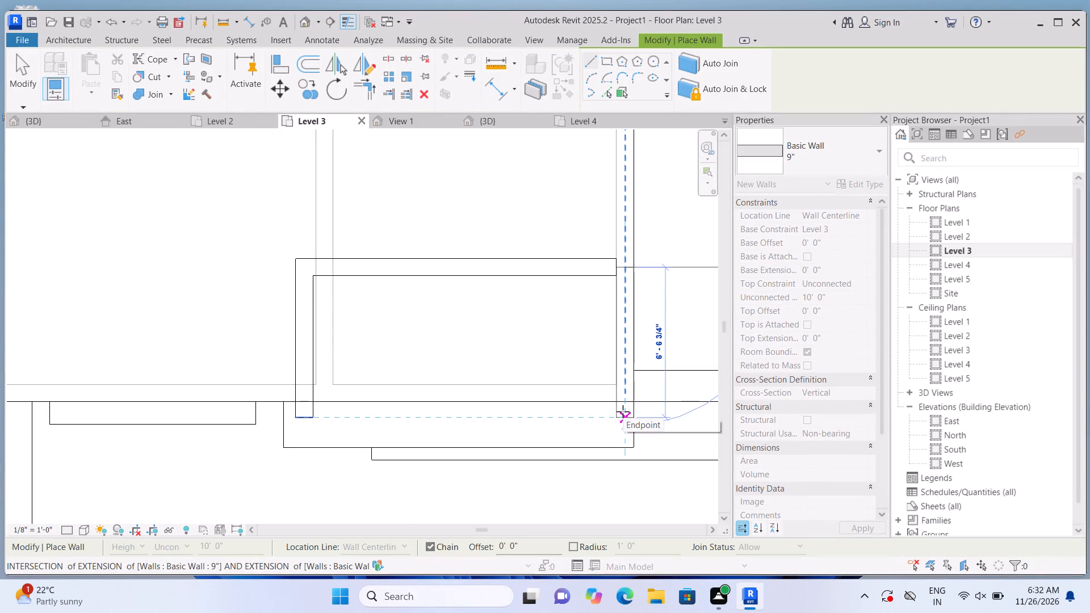
click(623, 412)
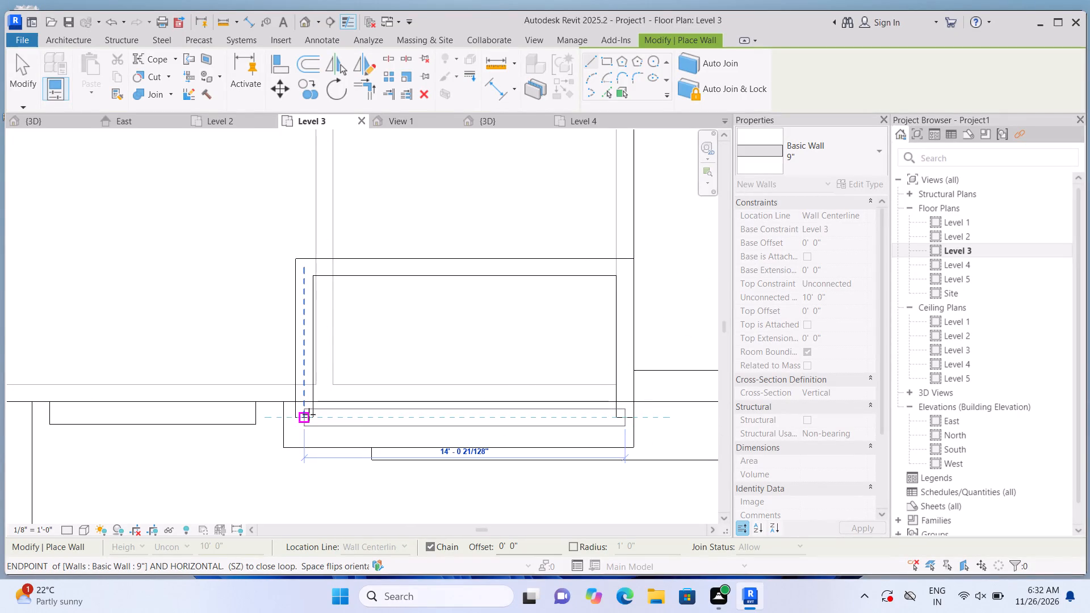
click(302, 413)
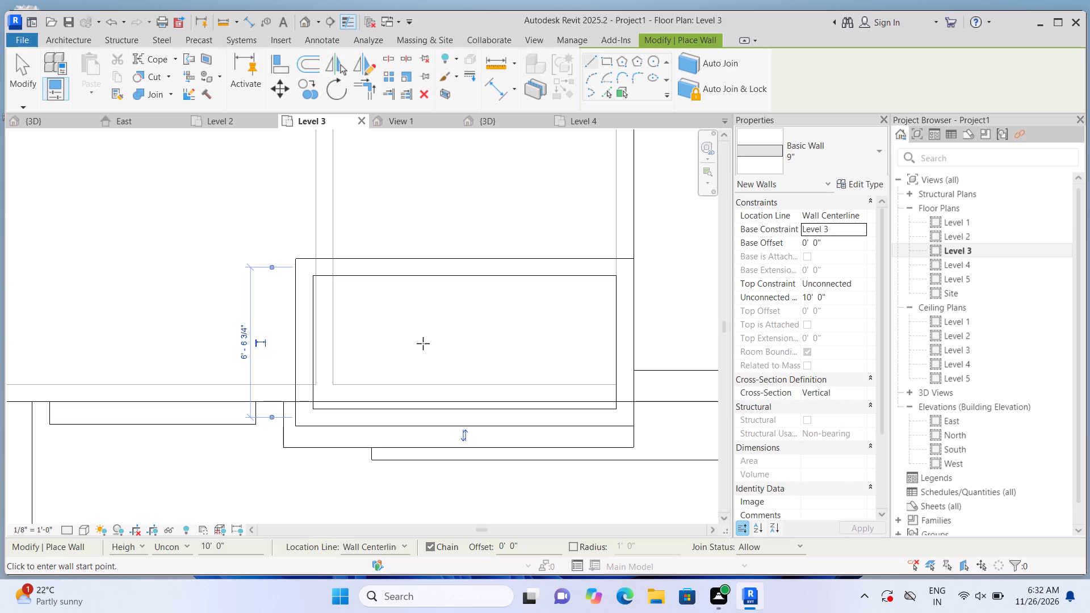
key(Escape)
Examine the new walled enclosure on the roof in the 3D view from the home orientation.
scroll(424, 345, down, 3)
scroll(441, 346, up, 2)
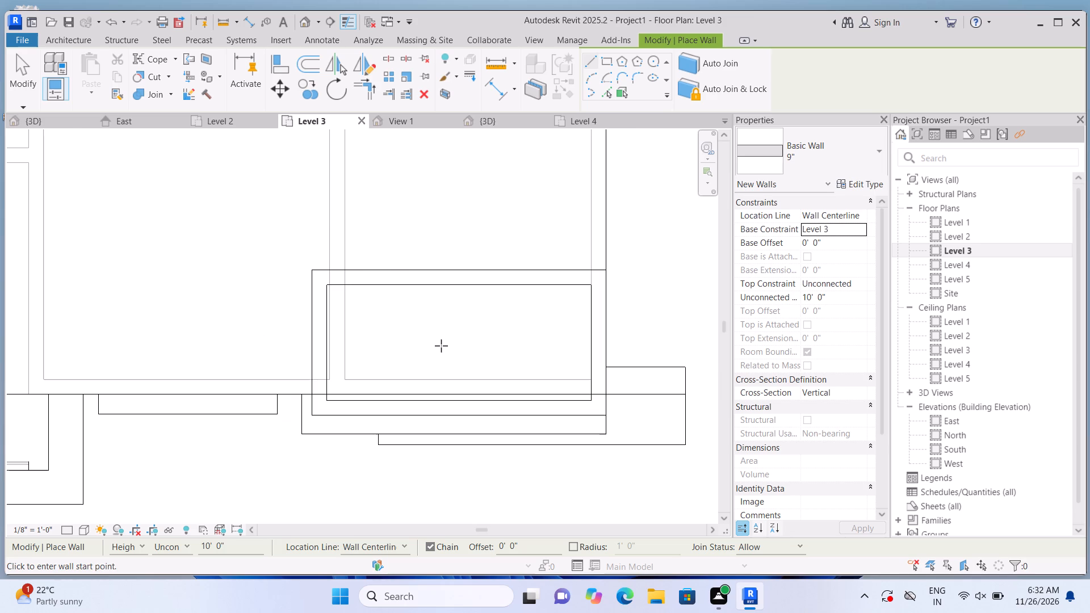
click(304, 24)
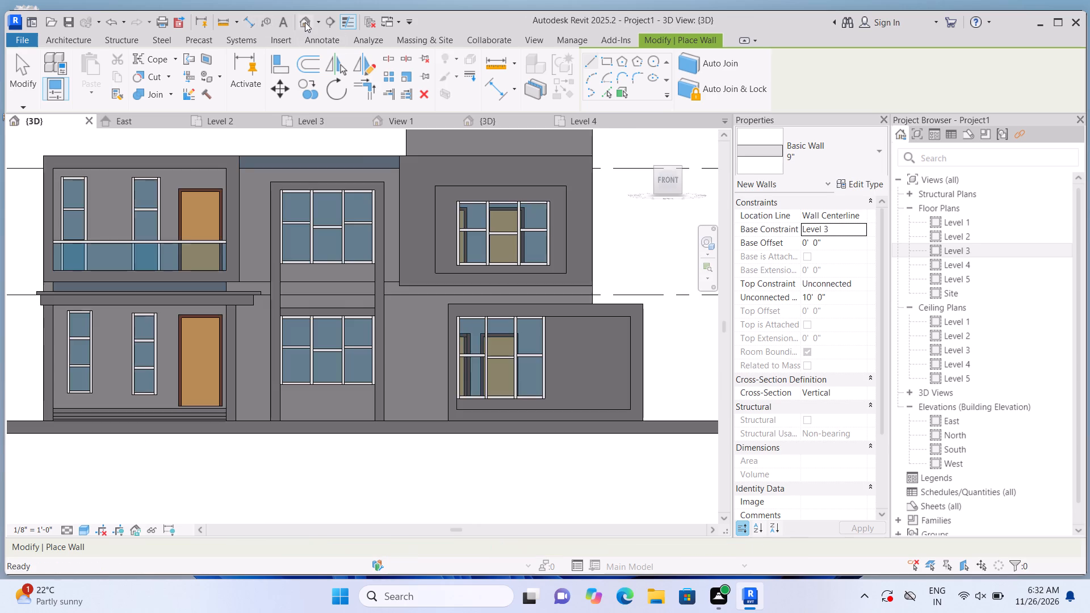
scroll(382, 263, down, 2)
click(644, 139)
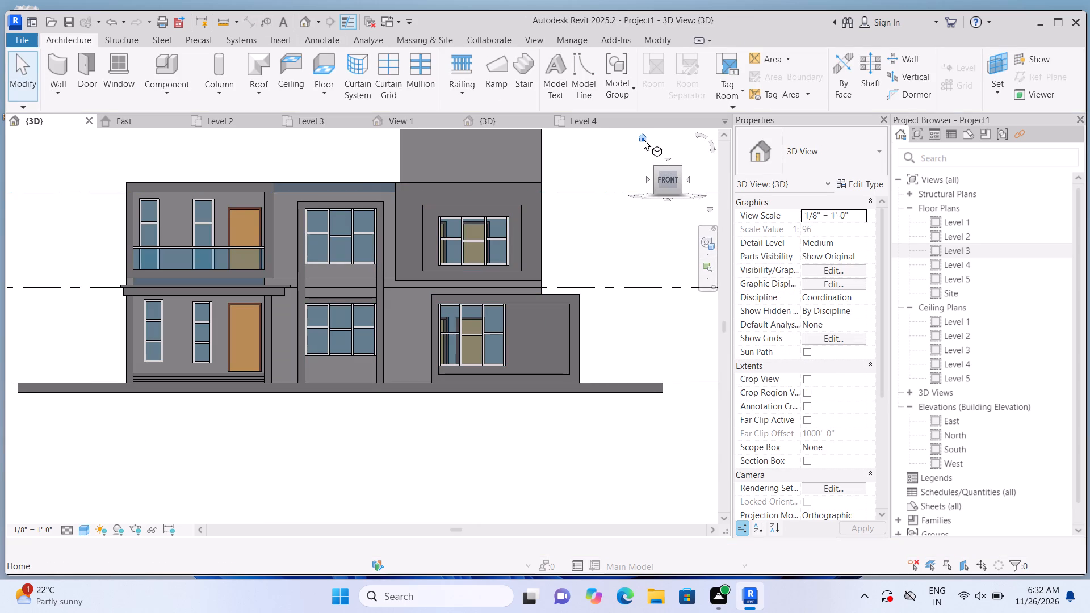
scroll(290, 347, up, 4)
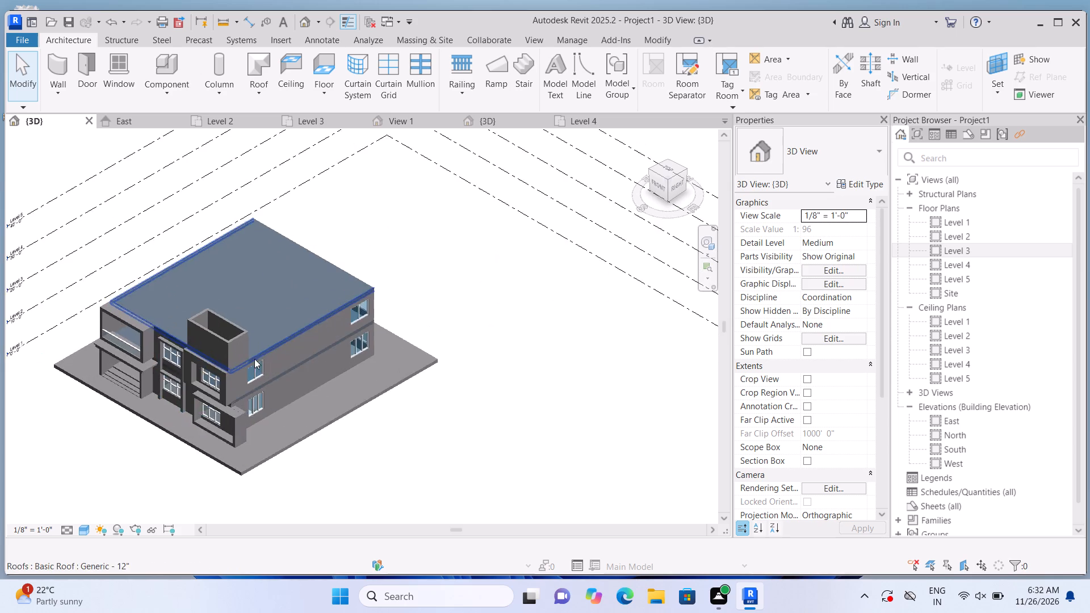
scroll(254, 359, up, 5)
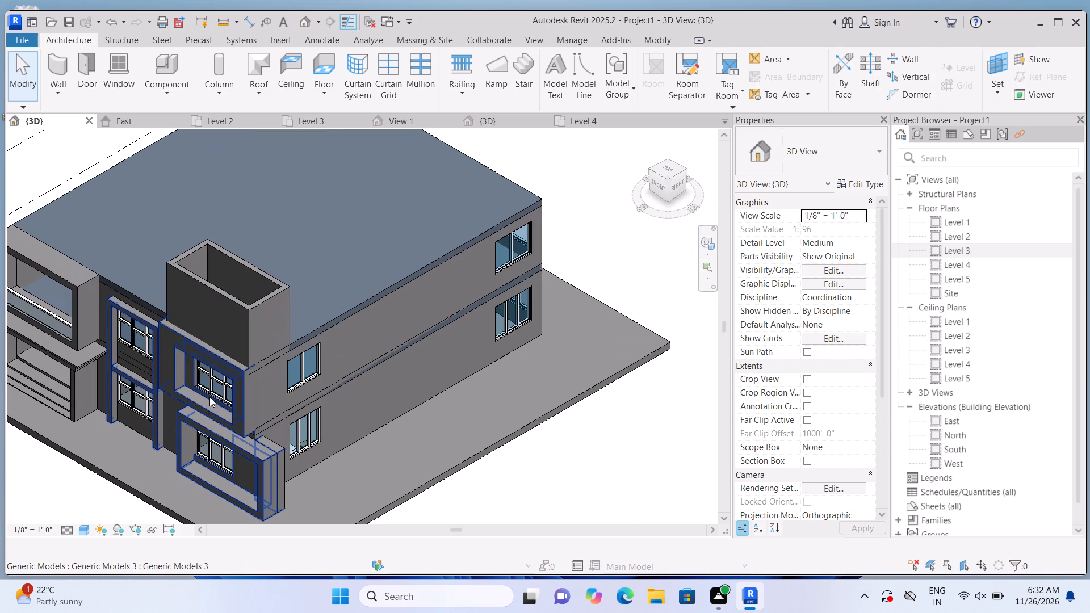
Open the Level 4 floor plan and set its underlay base level to Level 3.
double_click(986, 263)
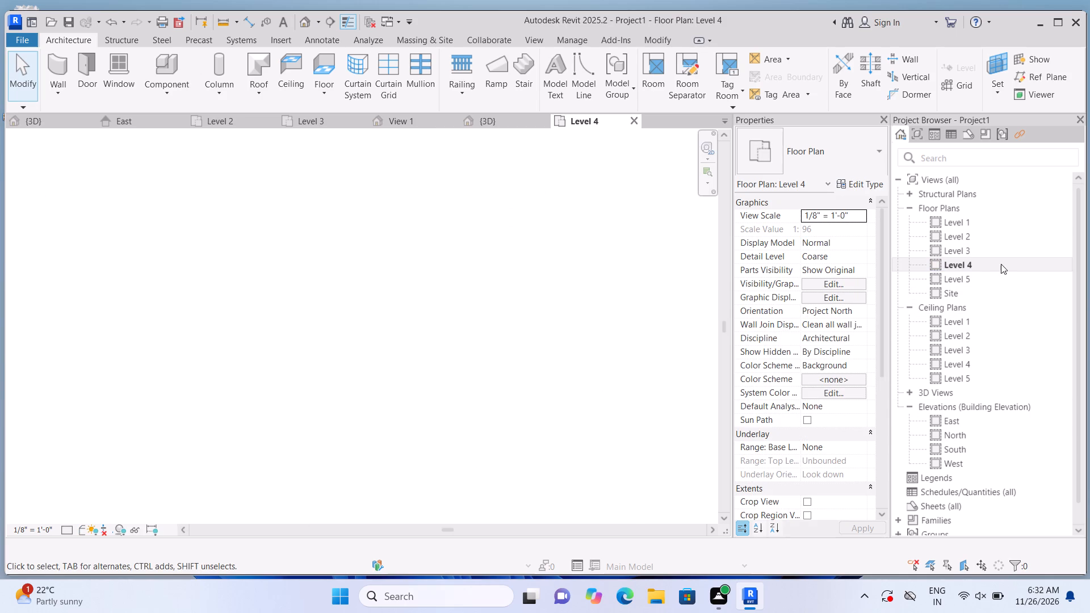
click(871, 429)
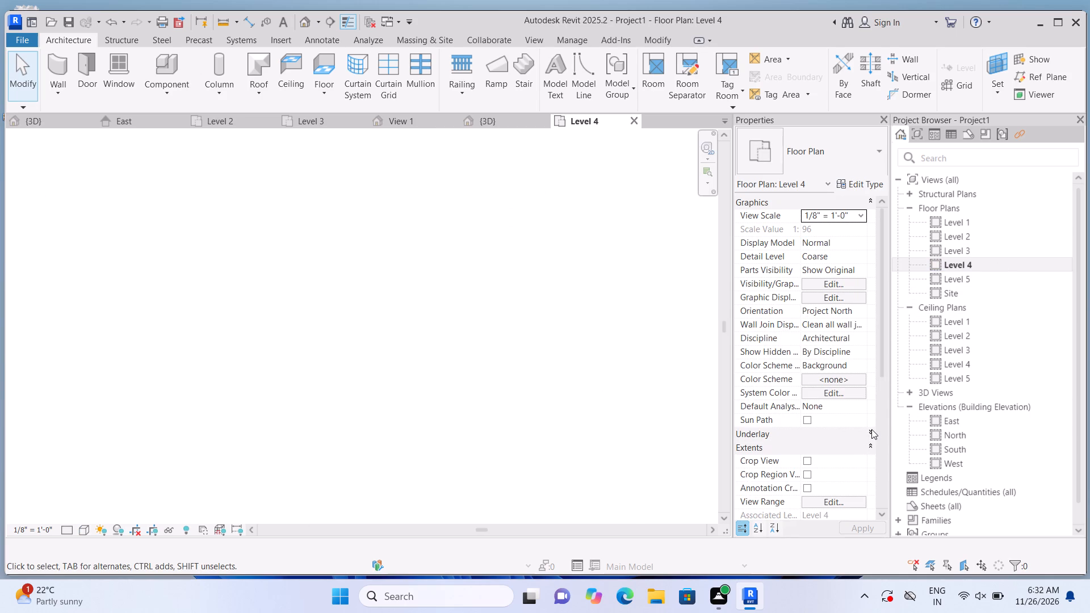
click(869, 430)
click(854, 448)
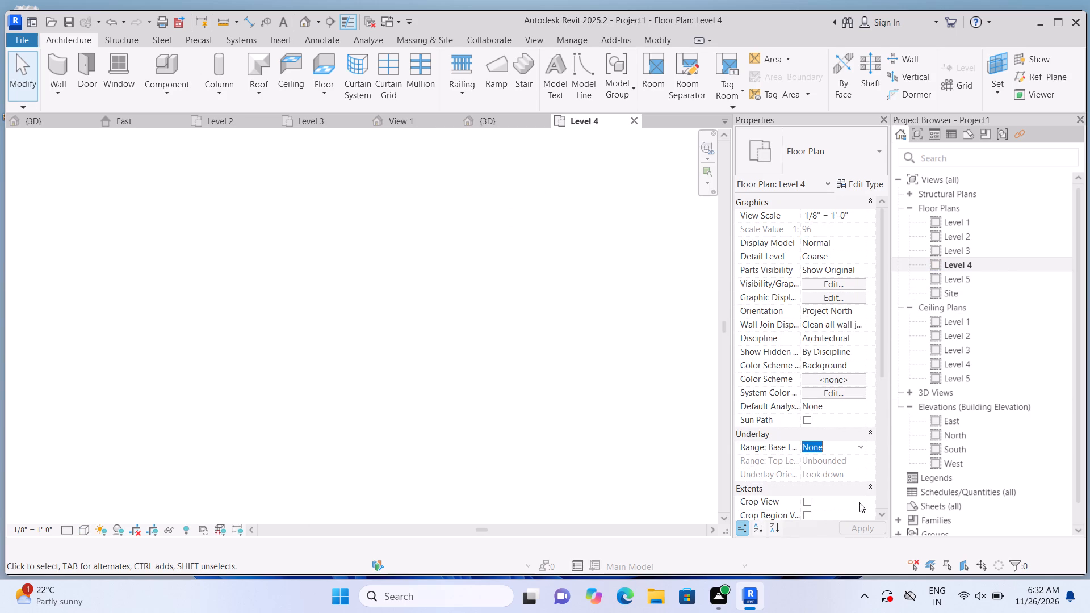
click(865, 444)
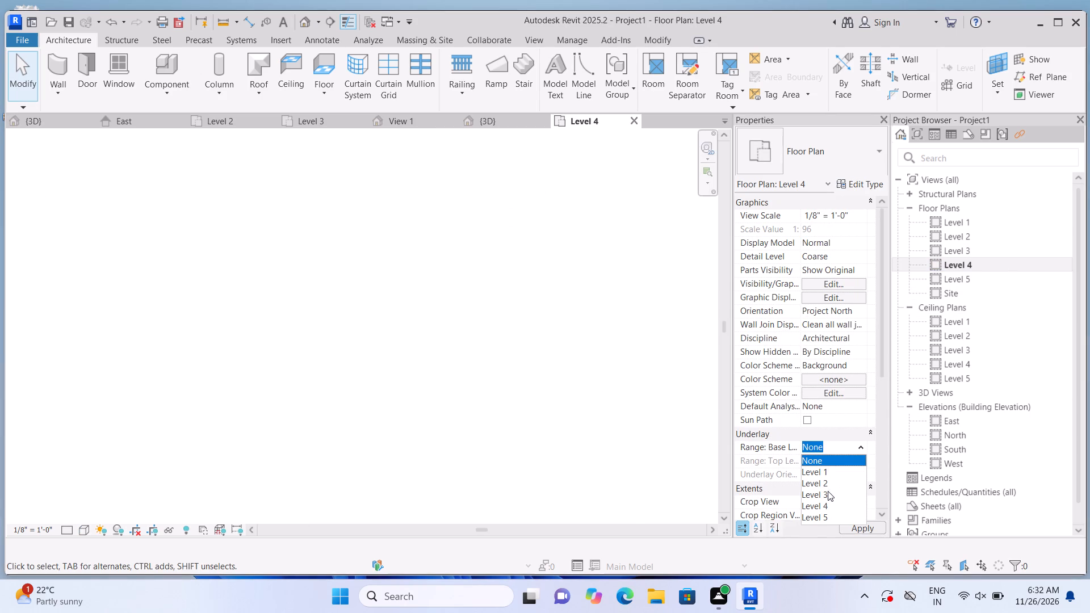
click(828, 493)
click(865, 532)
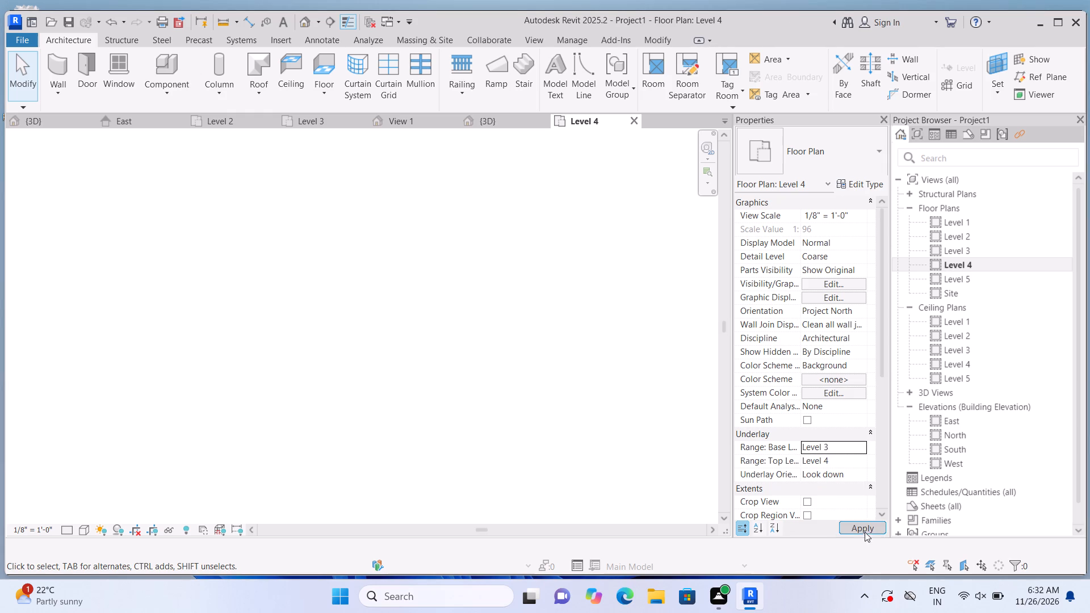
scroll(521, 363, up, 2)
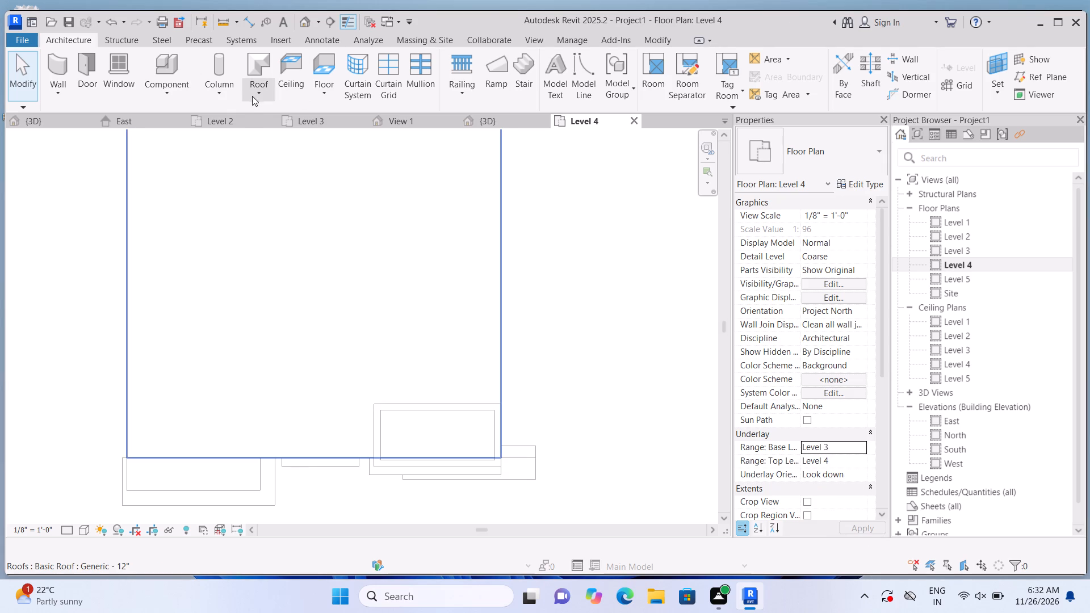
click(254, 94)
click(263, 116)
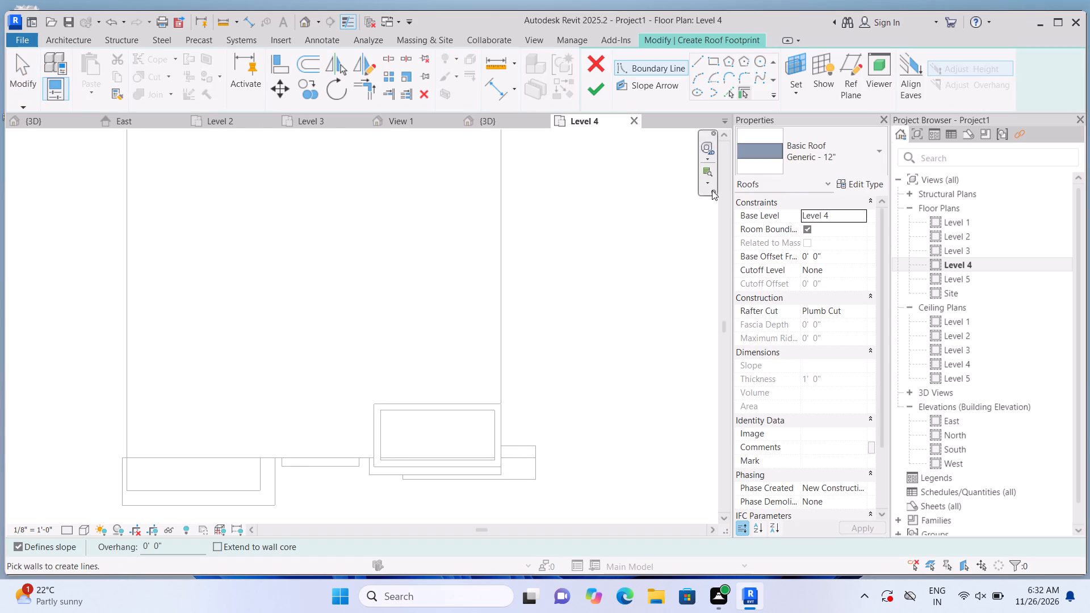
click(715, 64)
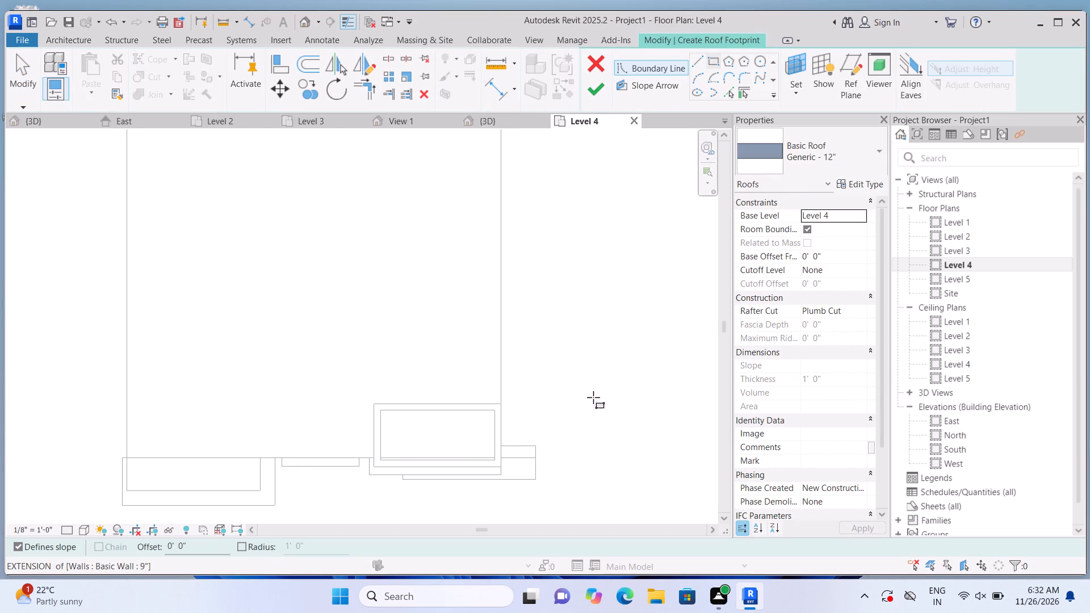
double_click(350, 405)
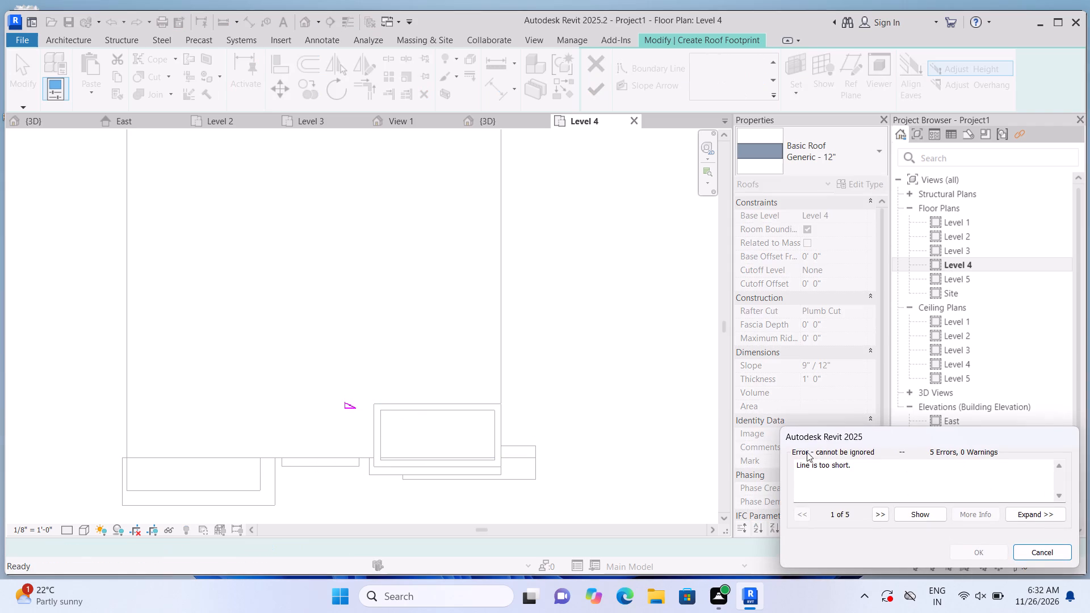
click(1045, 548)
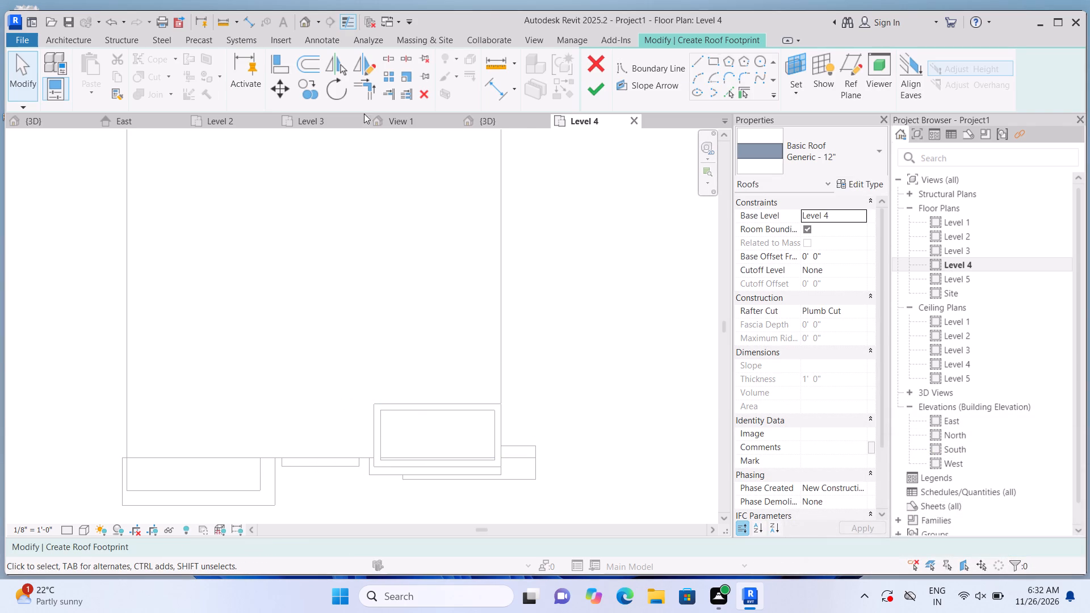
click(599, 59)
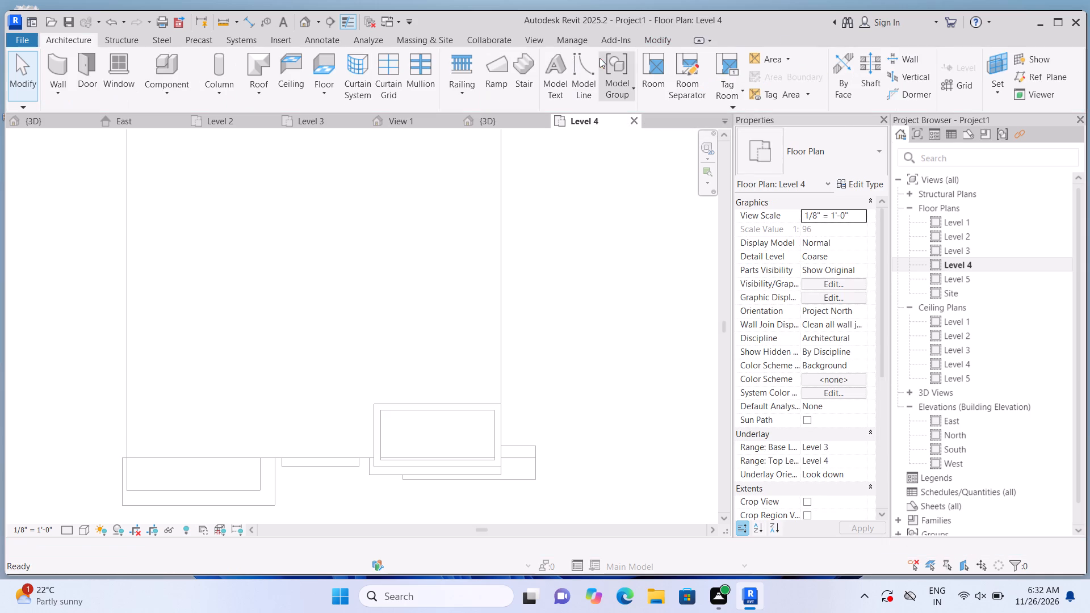
Create a Generic - 12" roof by footprint on Level 4 over the enclosure, using a rectangle about 19'-9" by 7'-3 3/4" with side overhangs.
click(249, 96)
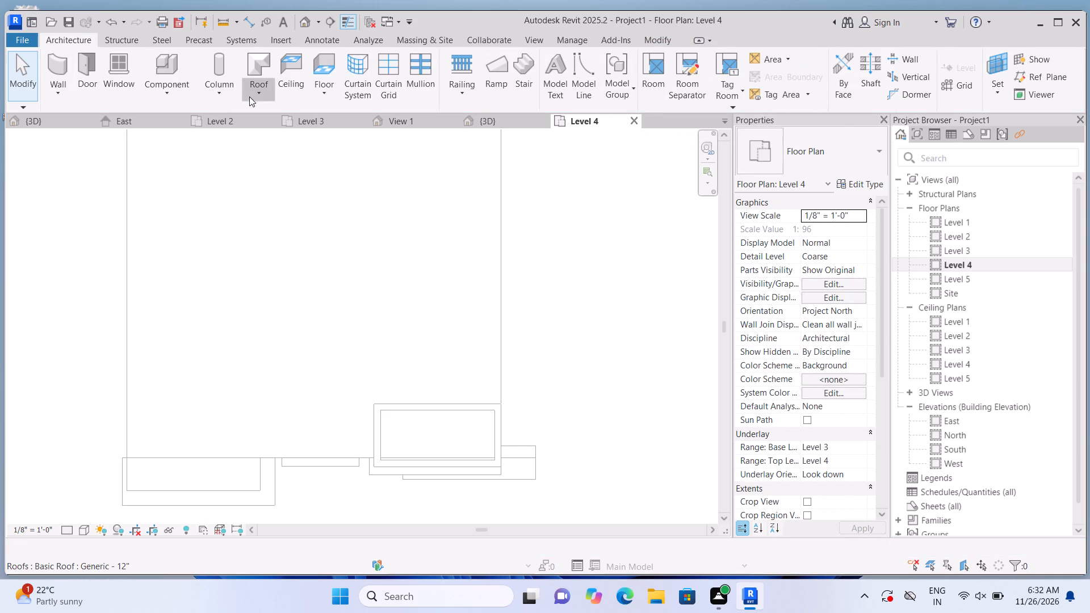
click(262, 117)
click(715, 65)
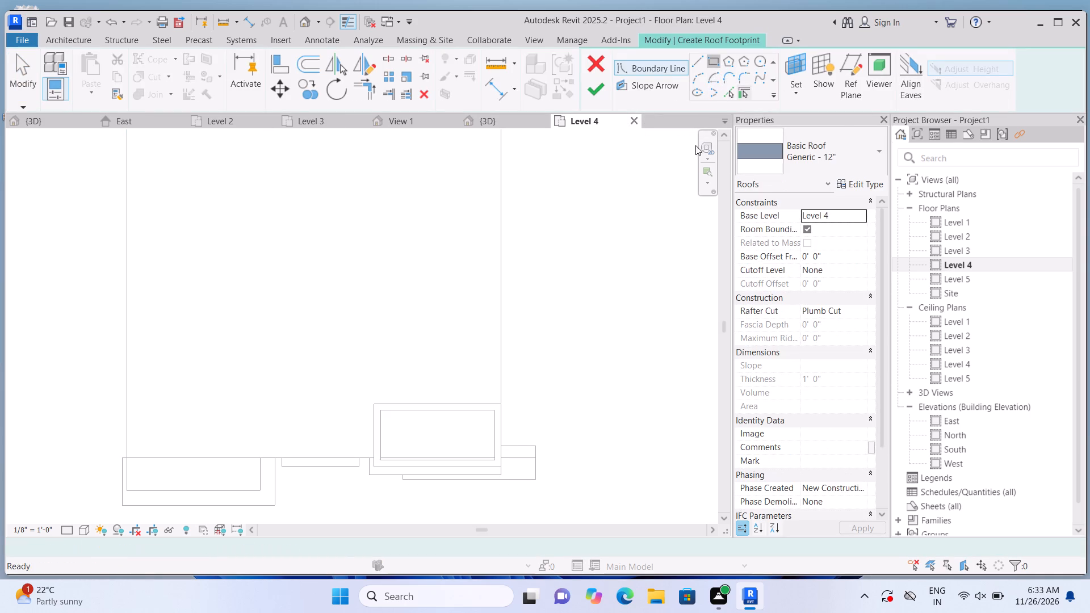
click(349, 400)
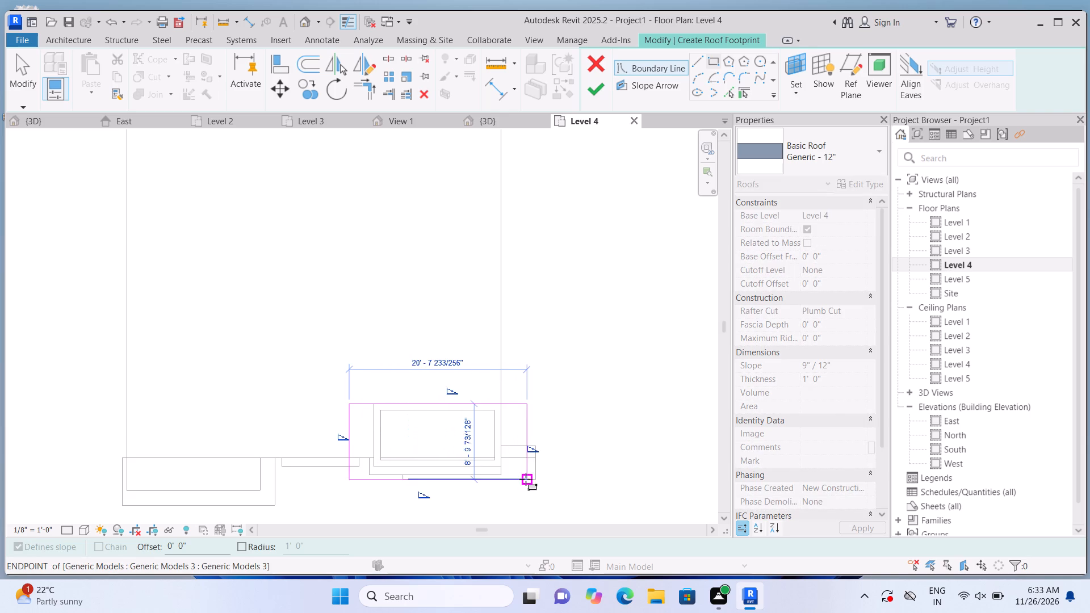
scroll(526, 479, up, 5)
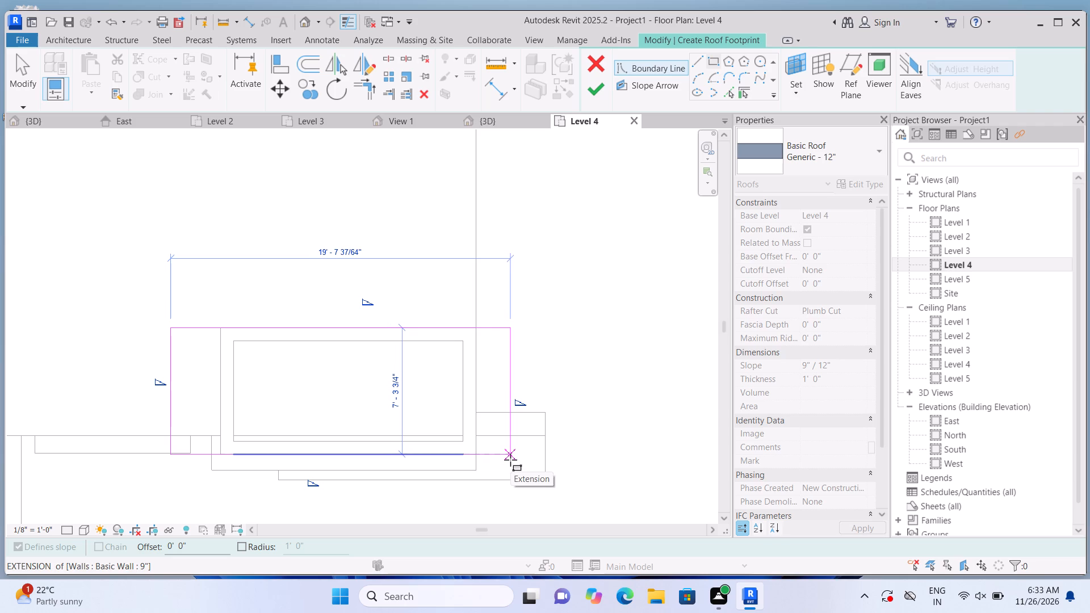
click(513, 459)
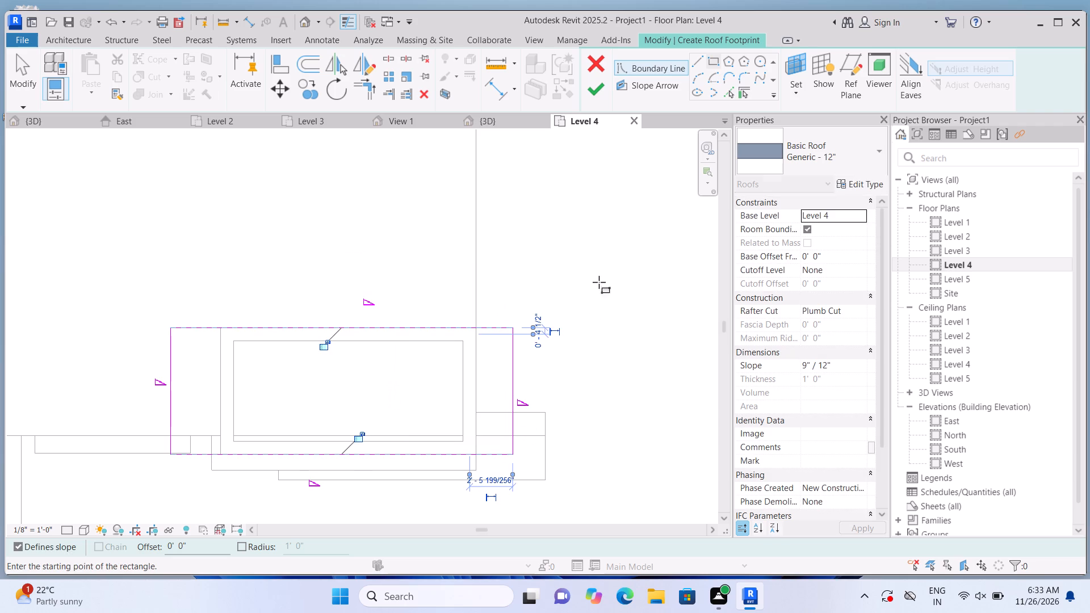
click(598, 94)
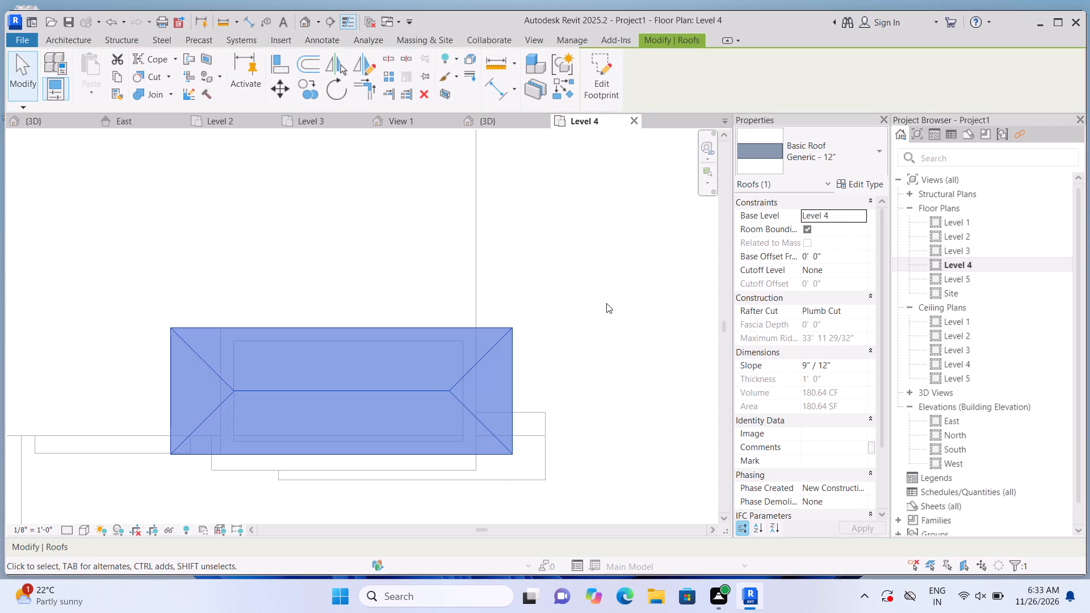
In the 3D view, edit the small roof's footprint so its long front and back edges no longer define slope, forming a gable.
click(299, 22)
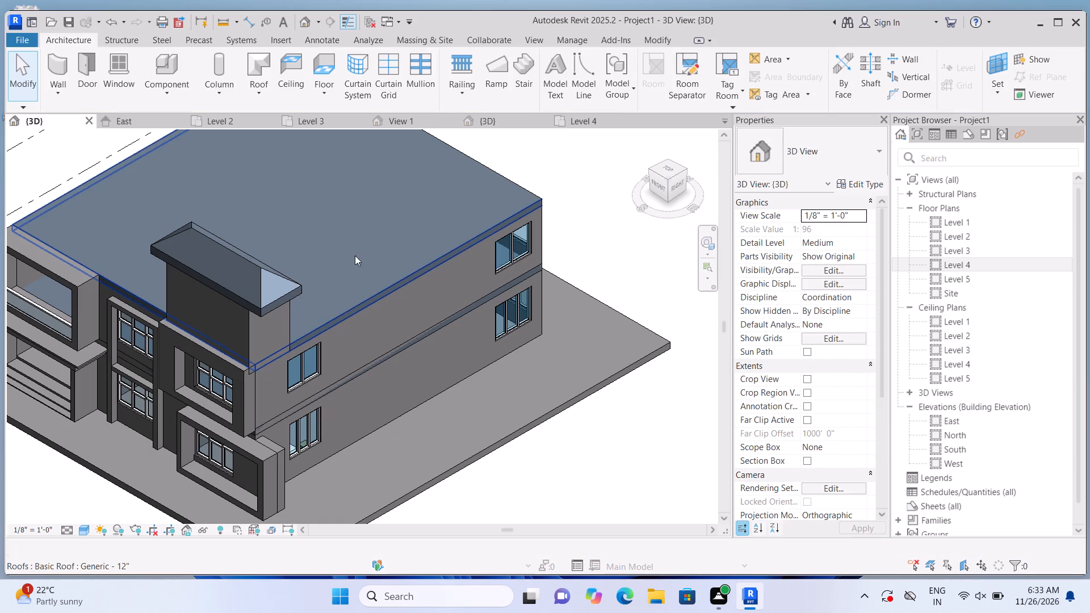
click(231, 281)
double_click(232, 280)
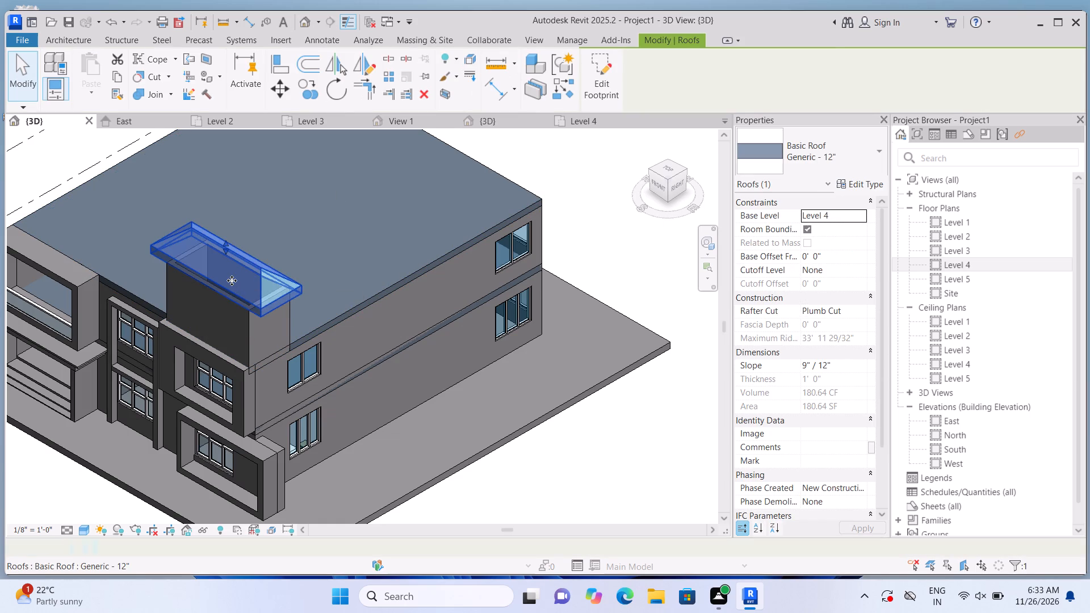
scroll(223, 271, up, 3)
click(271, 261)
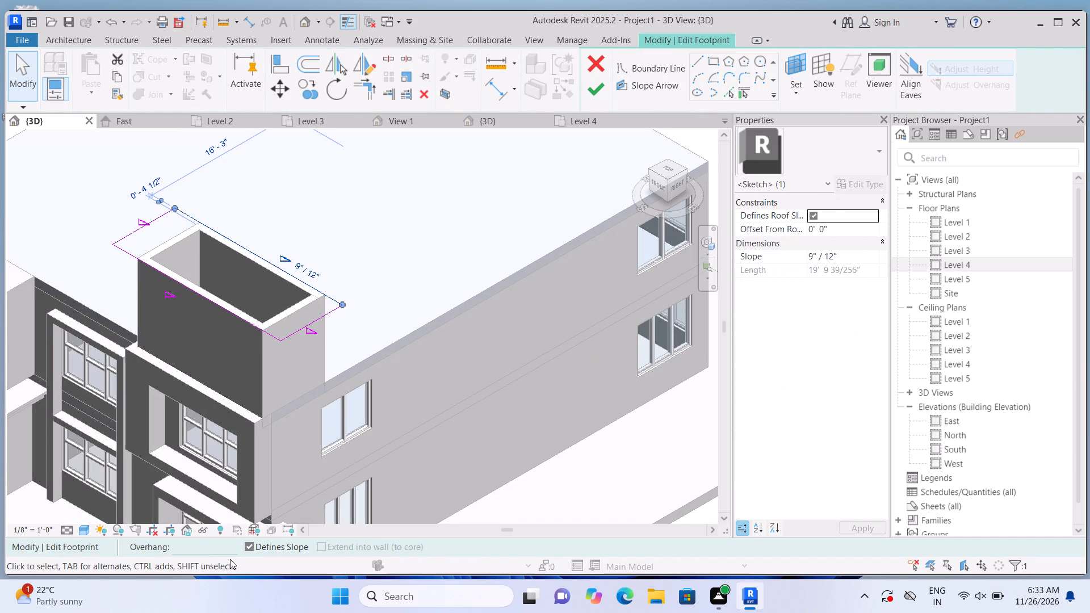
click(250, 543)
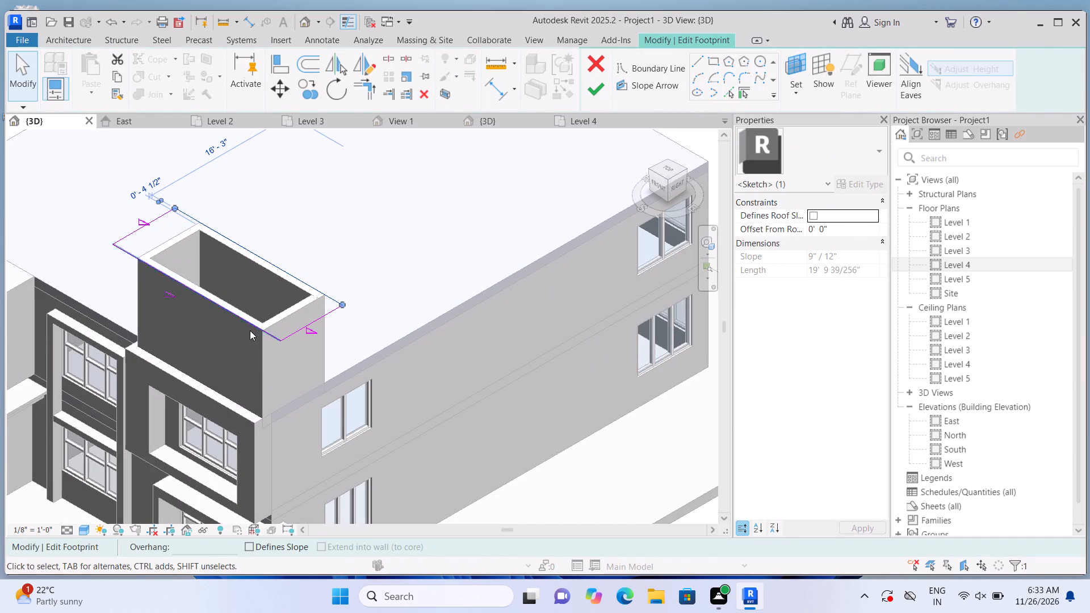
click(249, 324)
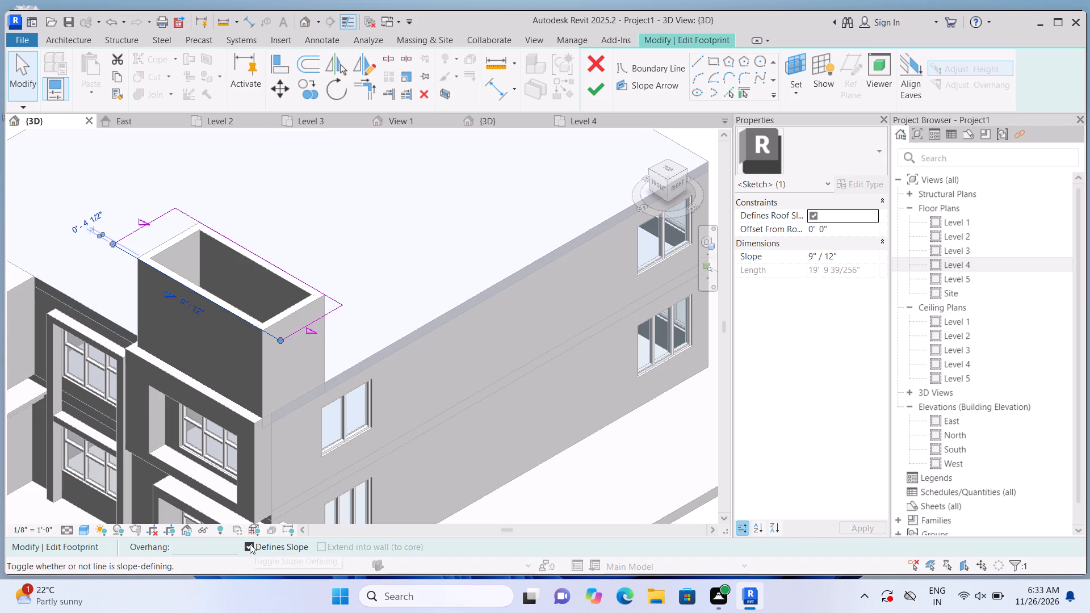
click(250, 544)
click(590, 91)
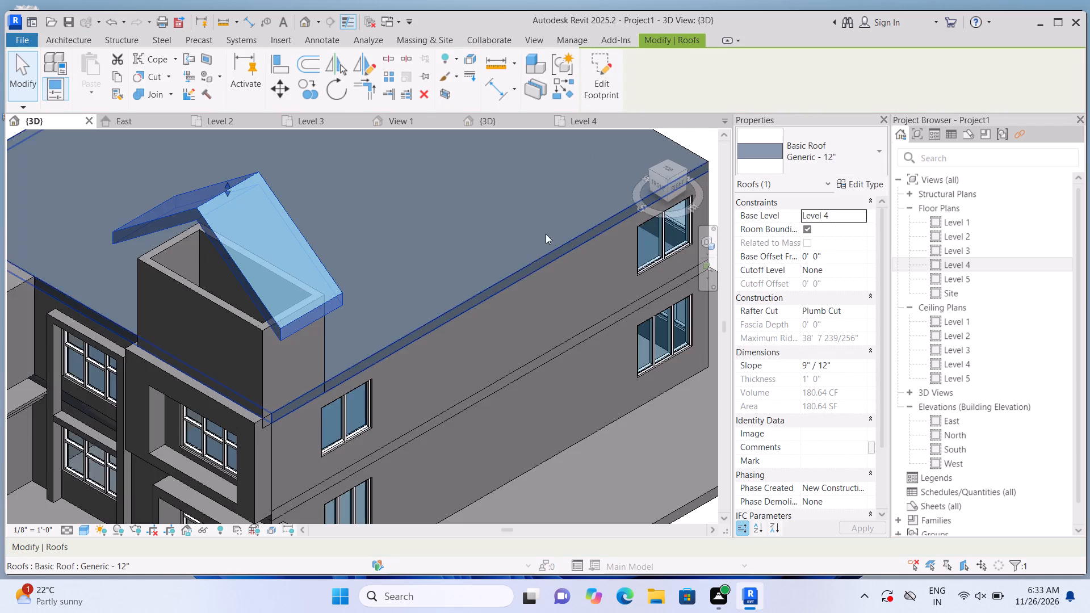
Attach the tops of the enclosure's front wall and right side wall to the small gable roof.
scroll(523, 271, down, 2)
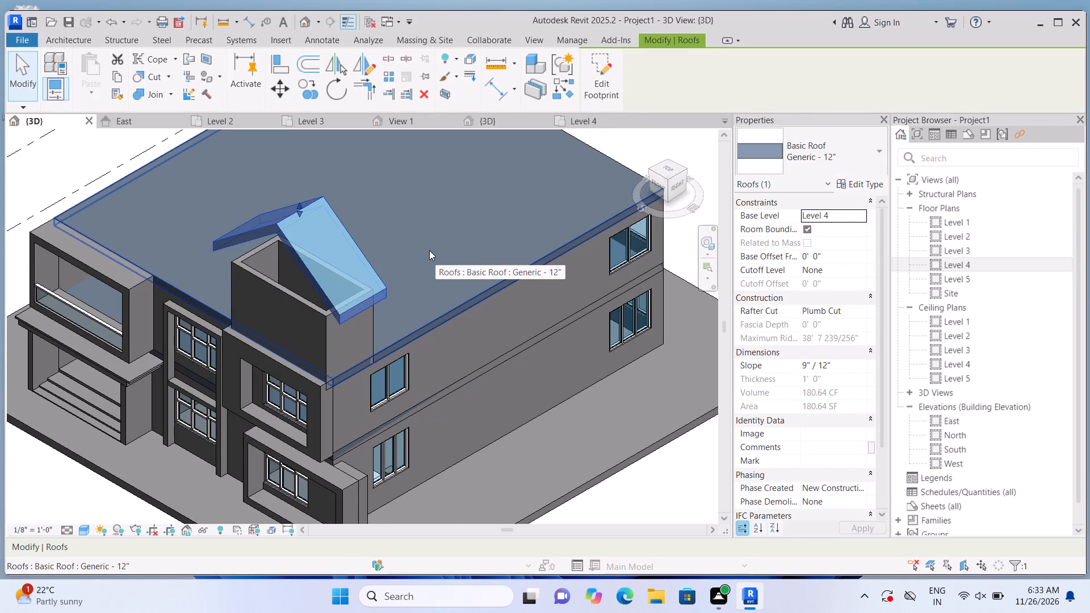
click(304, 331)
click(768, 83)
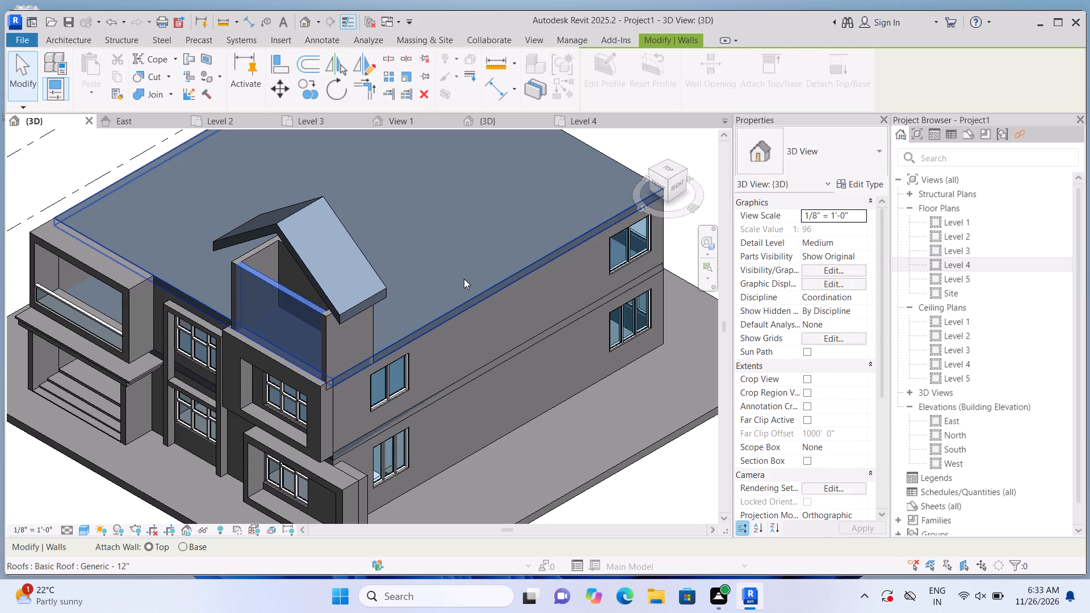
click(355, 268)
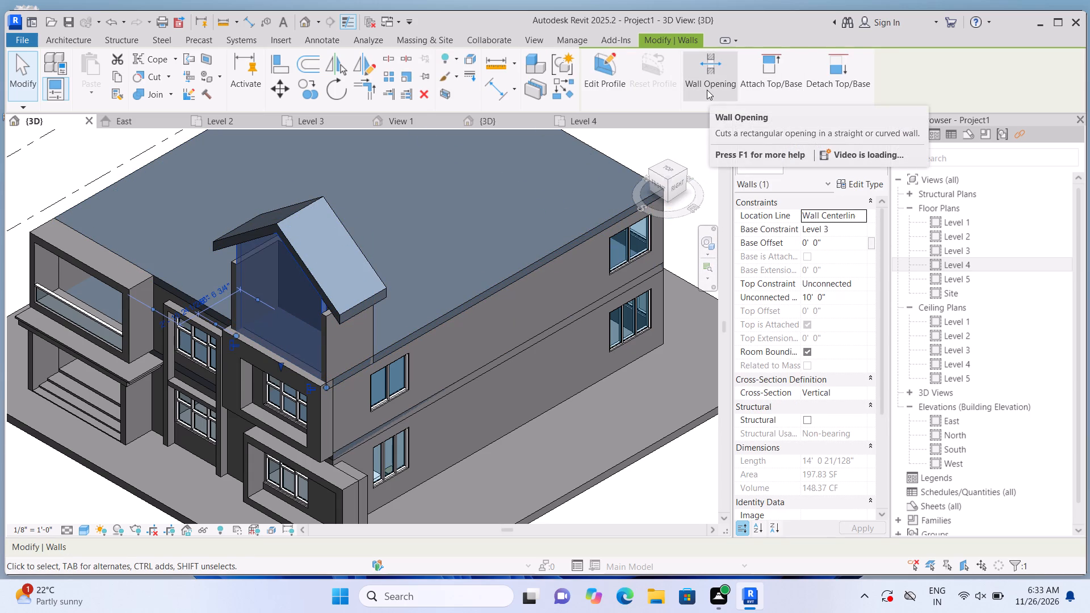
click(345, 339)
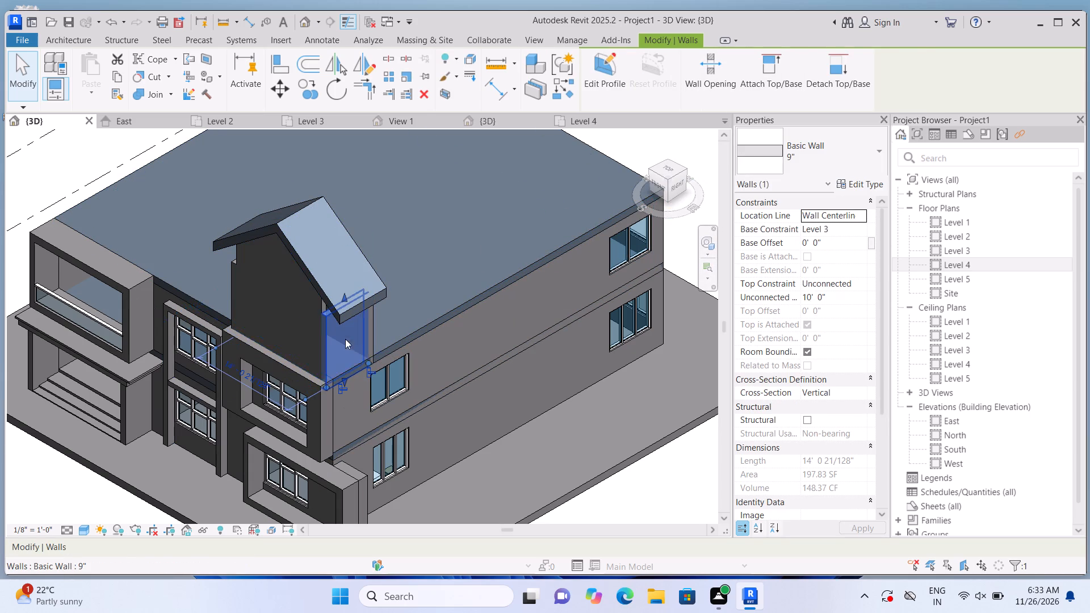
click(761, 94)
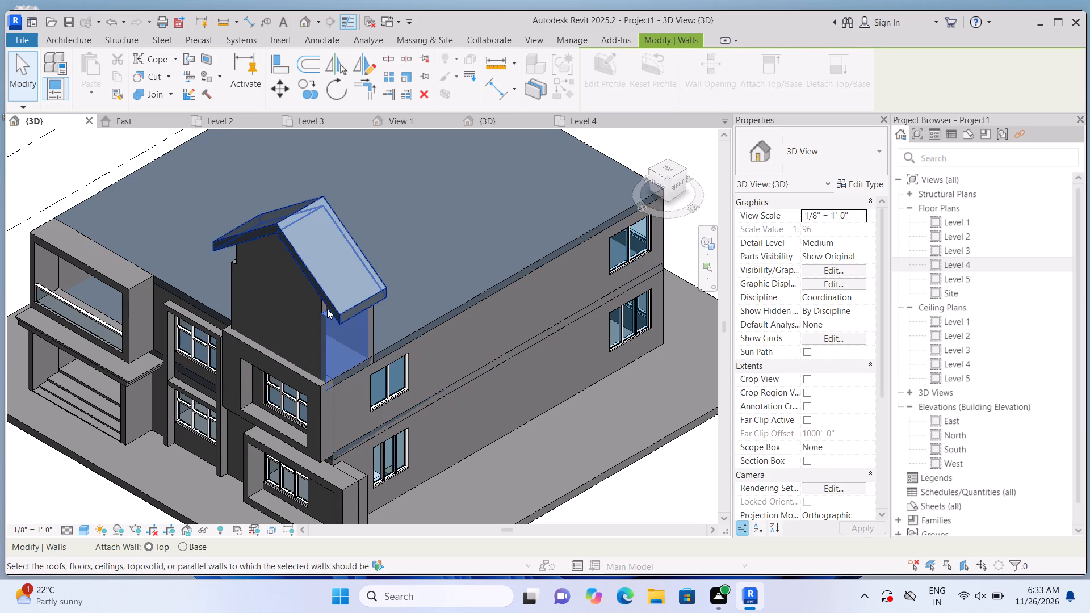
click(340, 280)
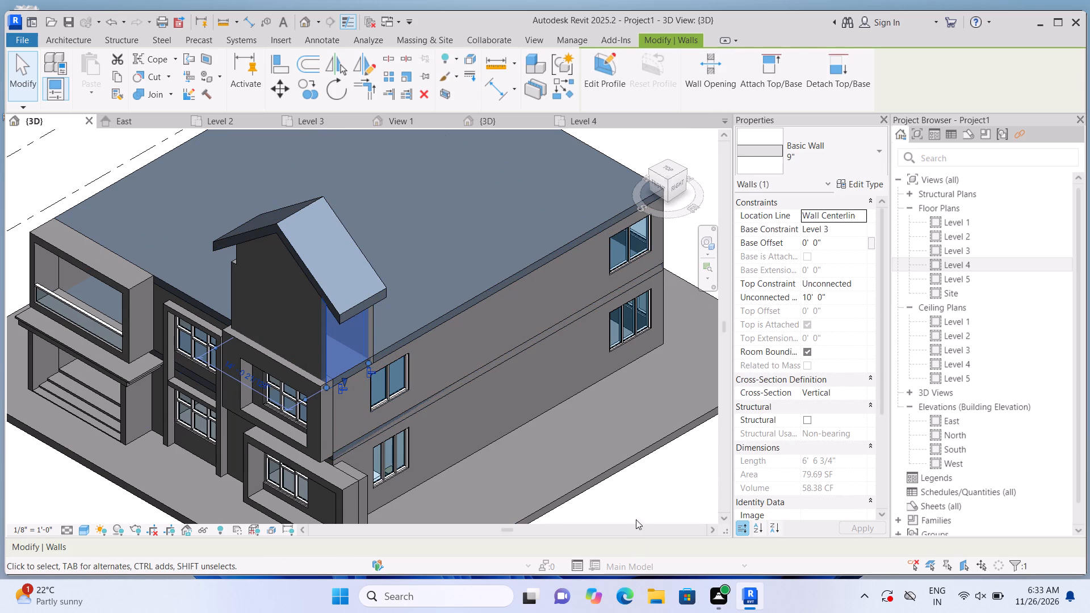
click(636, 513)
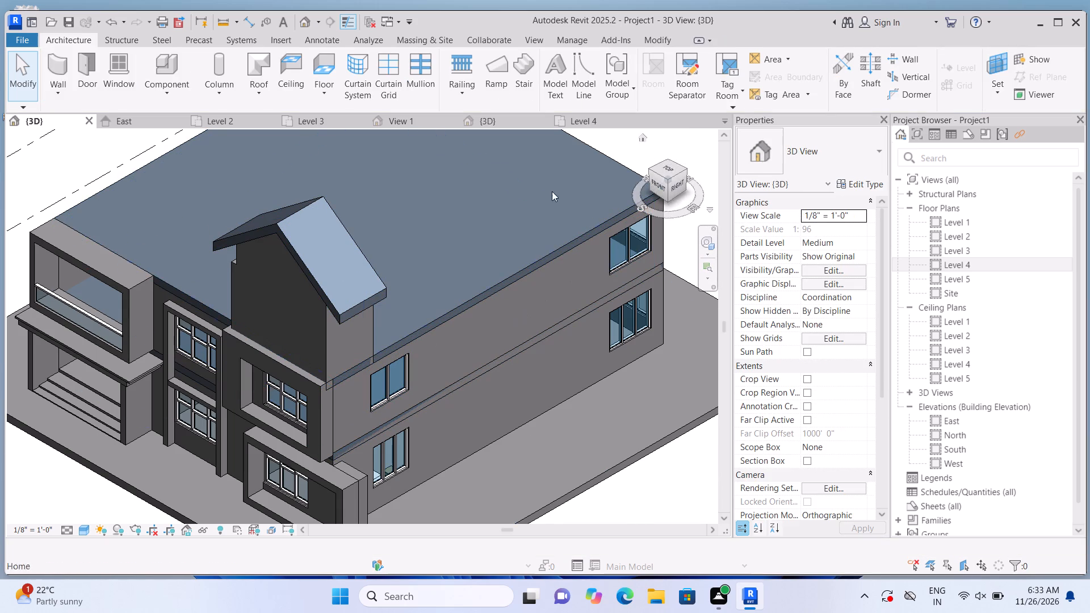
Attach the tops of the enclosure's left side wall and back wall to the small gable roof.
scroll(234, 280, up, 5)
click(234, 284)
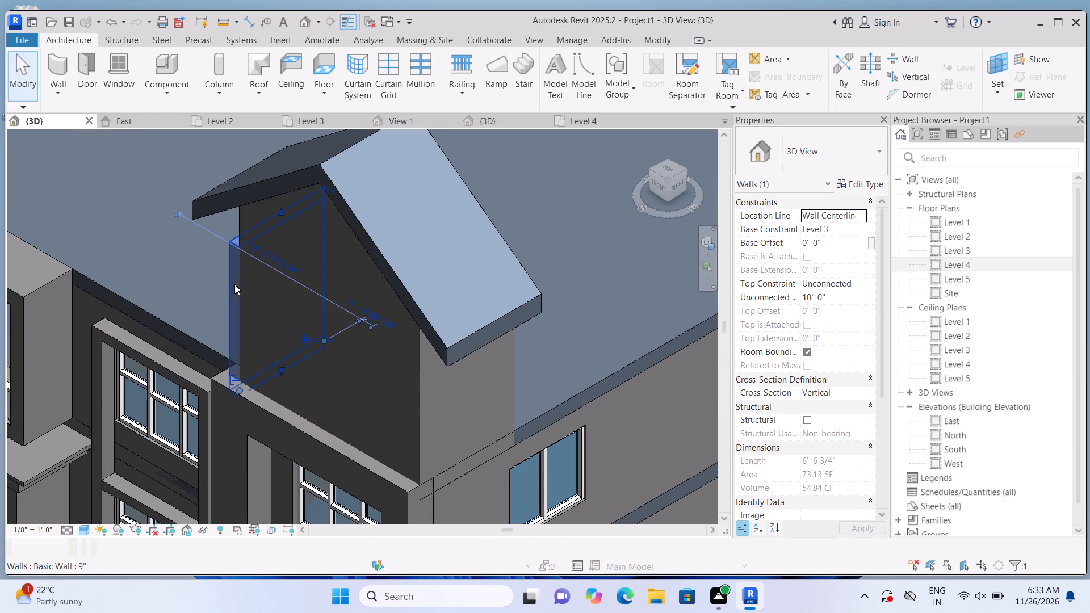
click(773, 73)
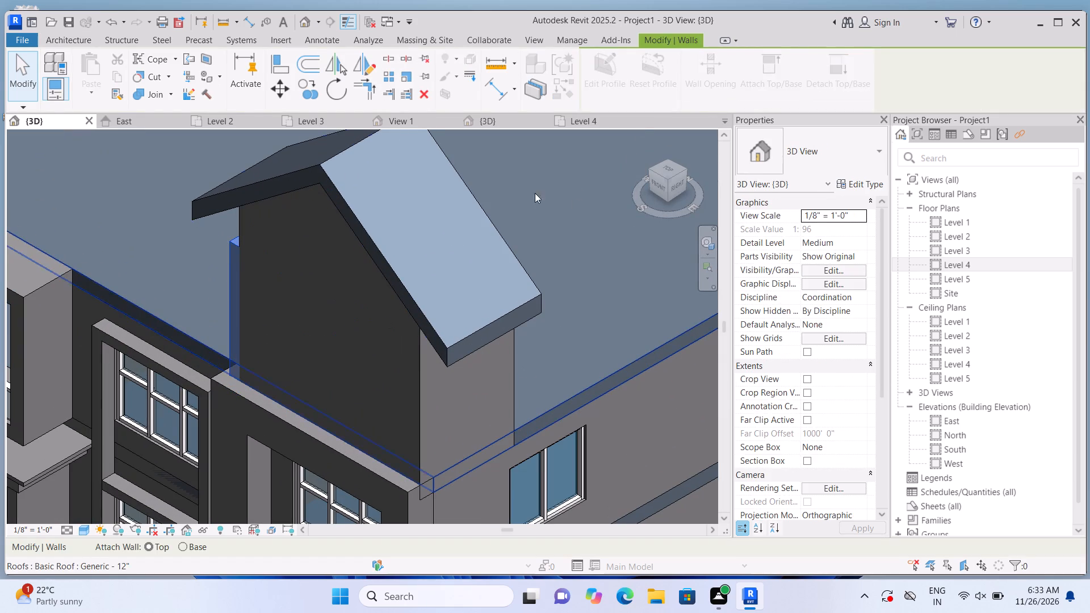
click(395, 221)
scroll(349, 353, down, 7)
key(Escape)
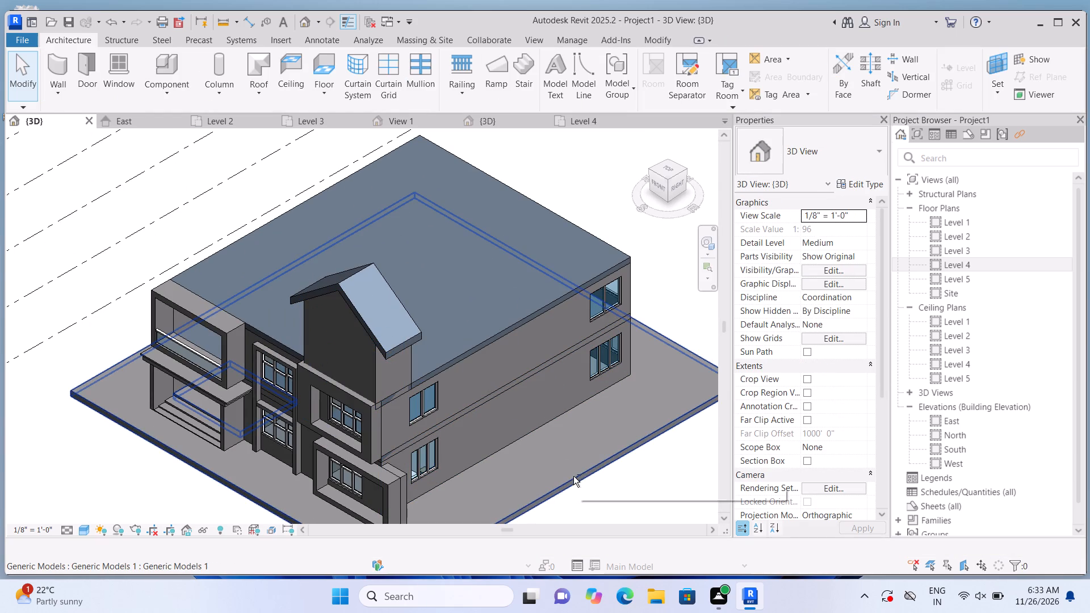
scroll(509, 383, down, 3)
shift+middle_drag(629, 496, 455, 492)
click(522, 176)
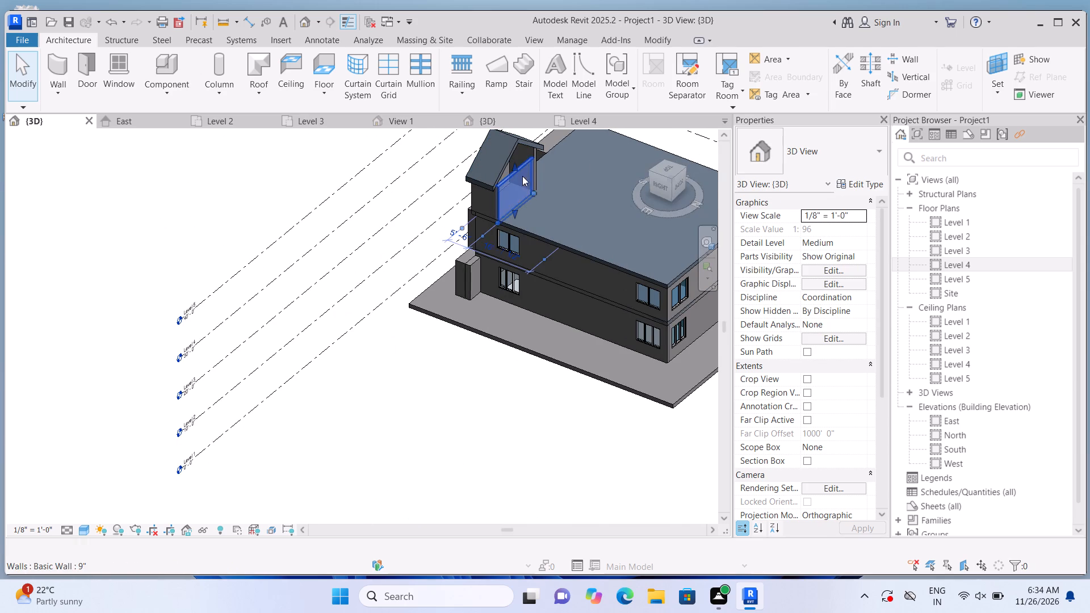
click(769, 81)
click(477, 158)
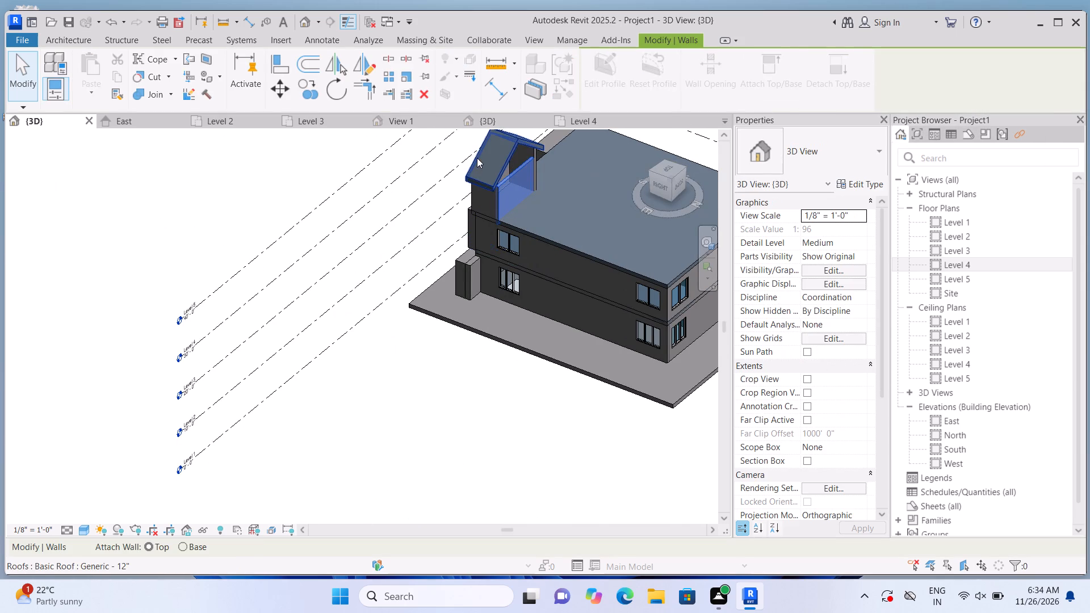
key(Escape)
Examine the house and its gabled rooftop enclosure from the back, side and front in the 3D view.
scroll(339, 426, down, 1)
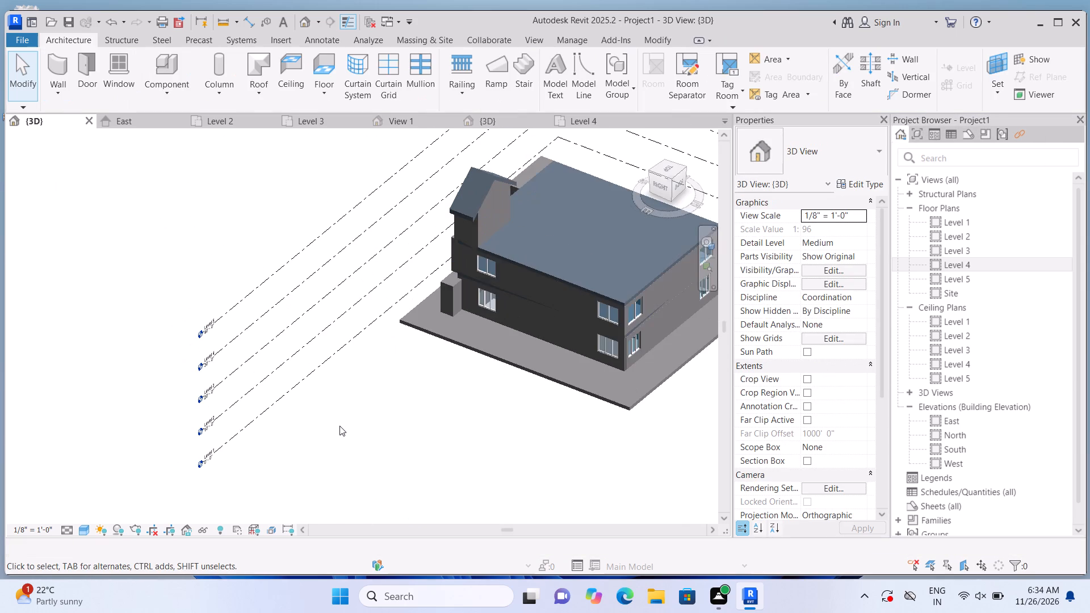
middle_drag(381, 423, 300, 415)
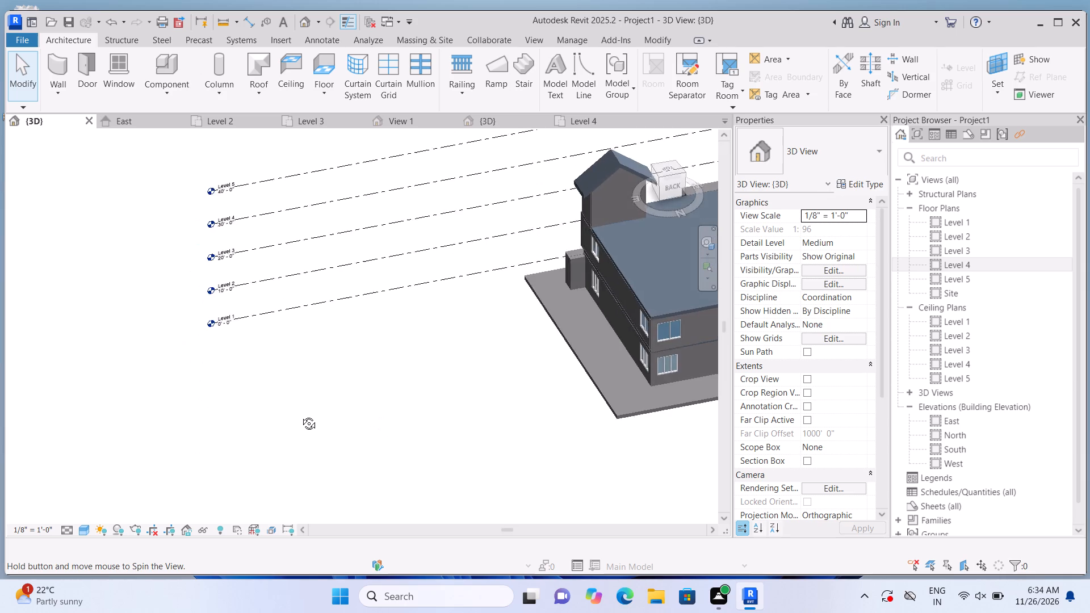
middle_drag(300, 415, 514, 417)
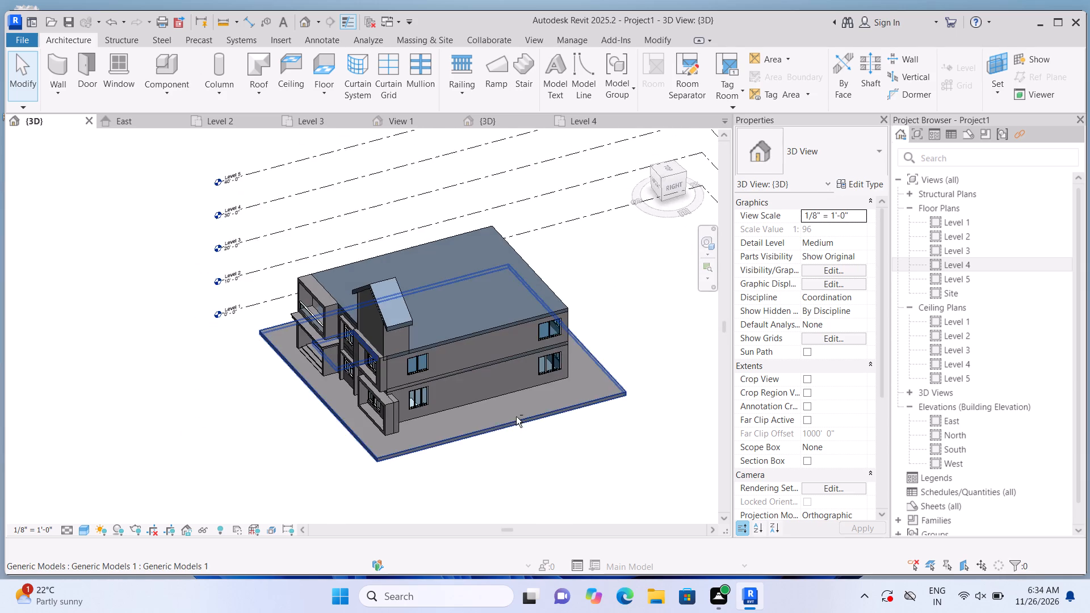
scroll(494, 418, up, 2)
shift+middle_drag(200, 472, 272, 481)
scroll(274, 438, down, 3)
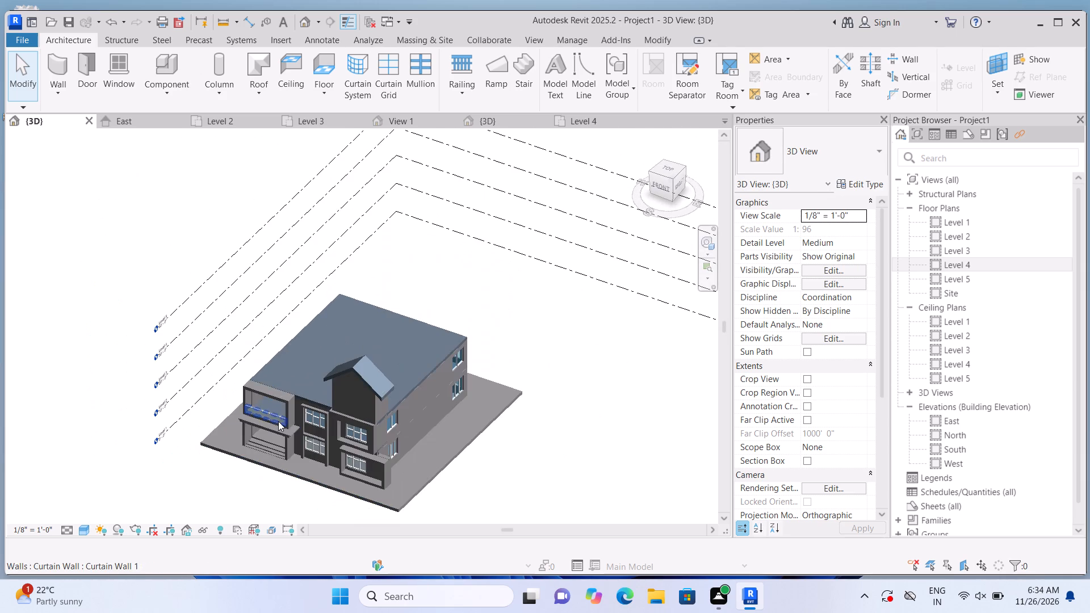
scroll(258, 493, up, 1)
shift+middle_drag(258, 493, 218, 471)
scroll(249, 482, up, 2)
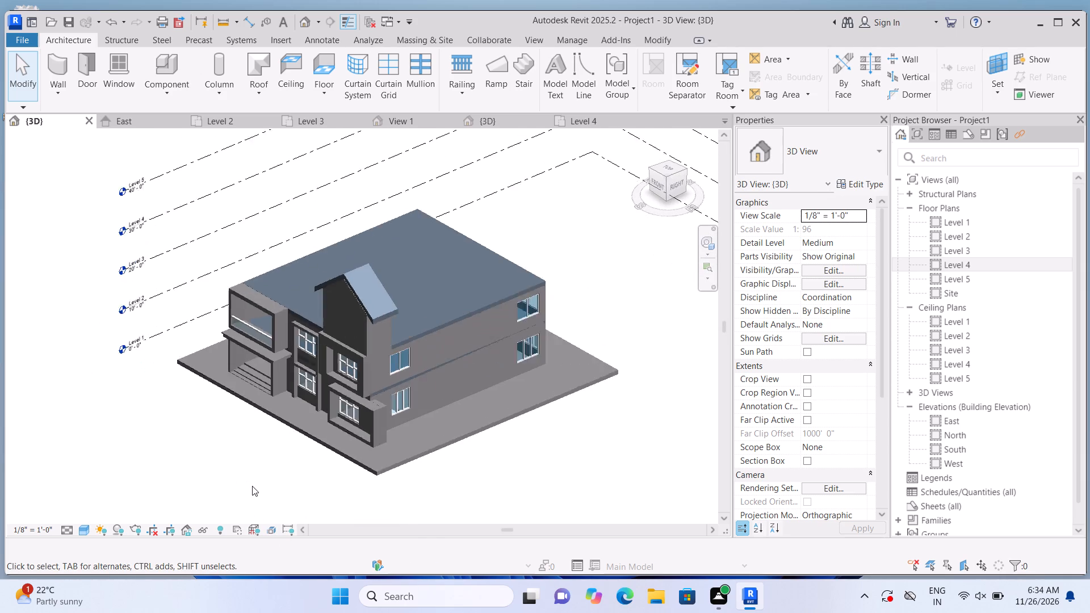
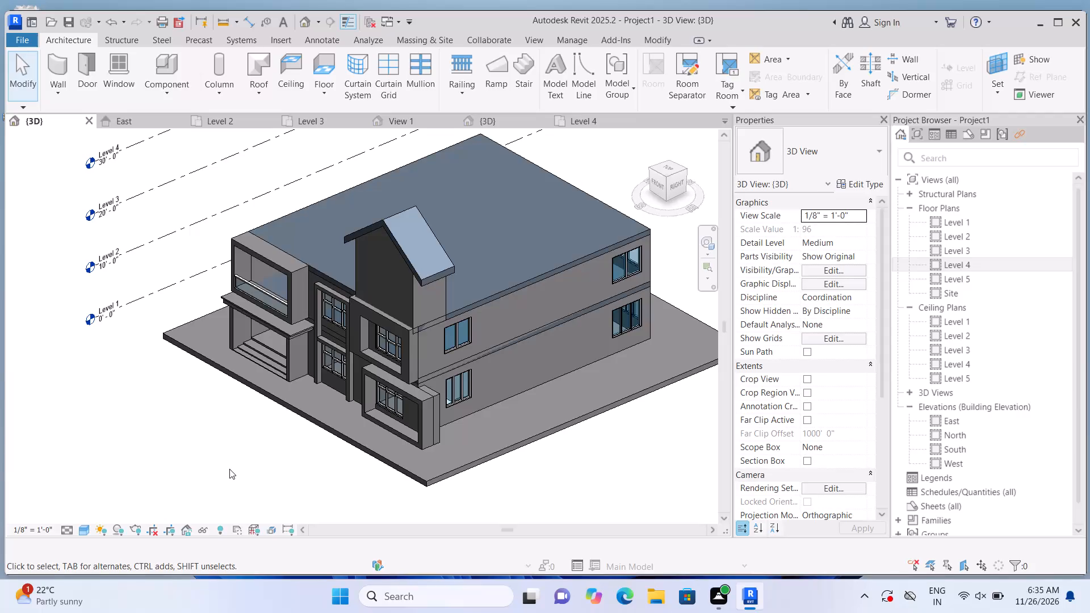
Examine the house's side, front and back and the main roof beside the gabled enclosure in the 3D view.
shift+middle_drag(161, 422, 352, 453)
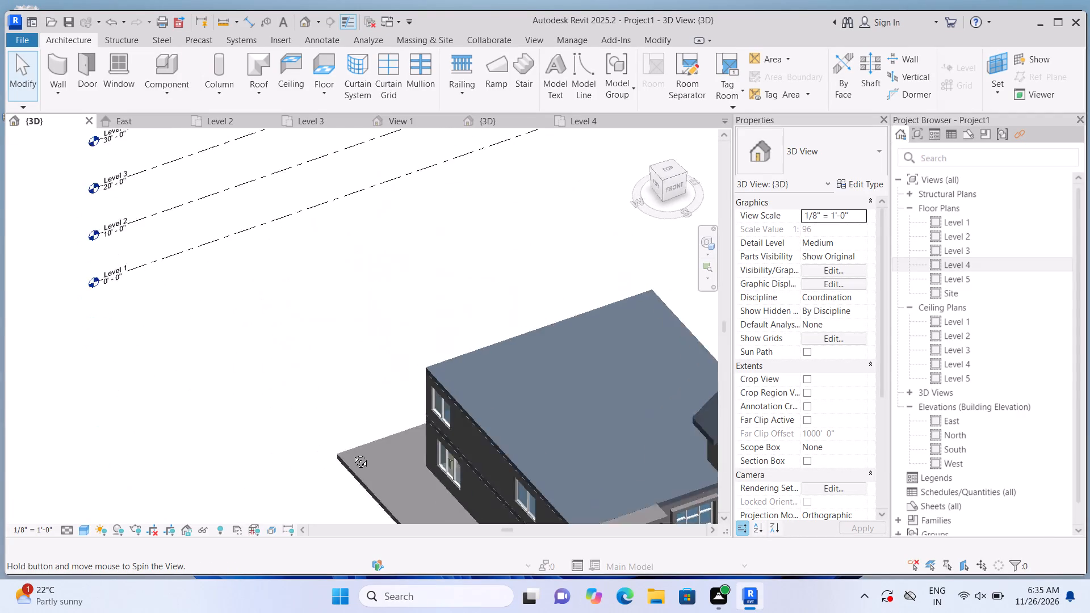
shift+middle_drag(352, 453, 369, 451)
middle_drag(267, 402, 171, 382)
scroll(166, 377, down, 6)
scroll(391, 448, up, 1)
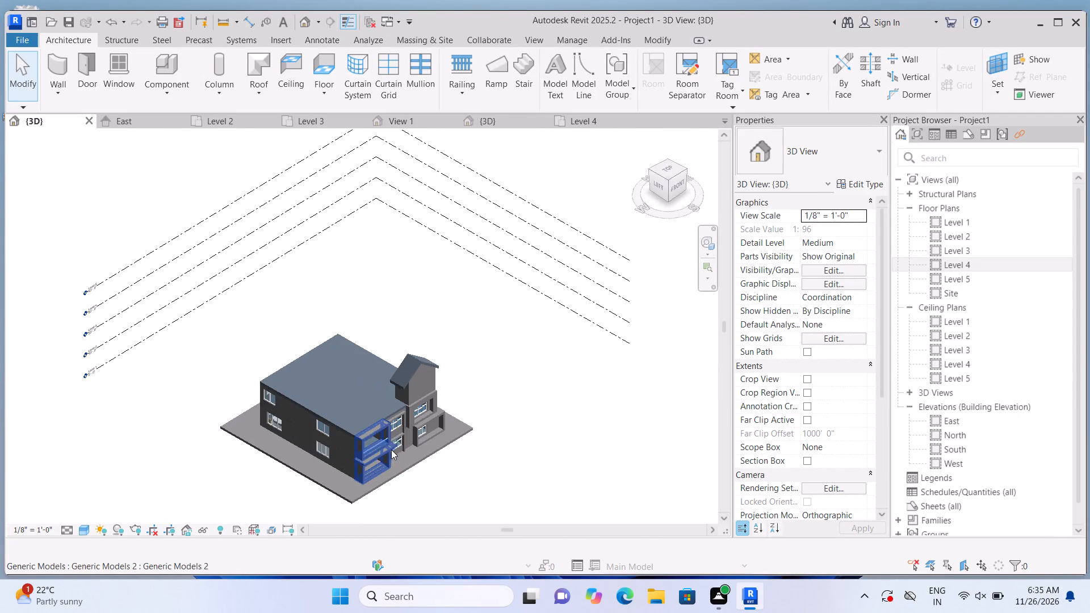
scroll(391, 450, up, 7)
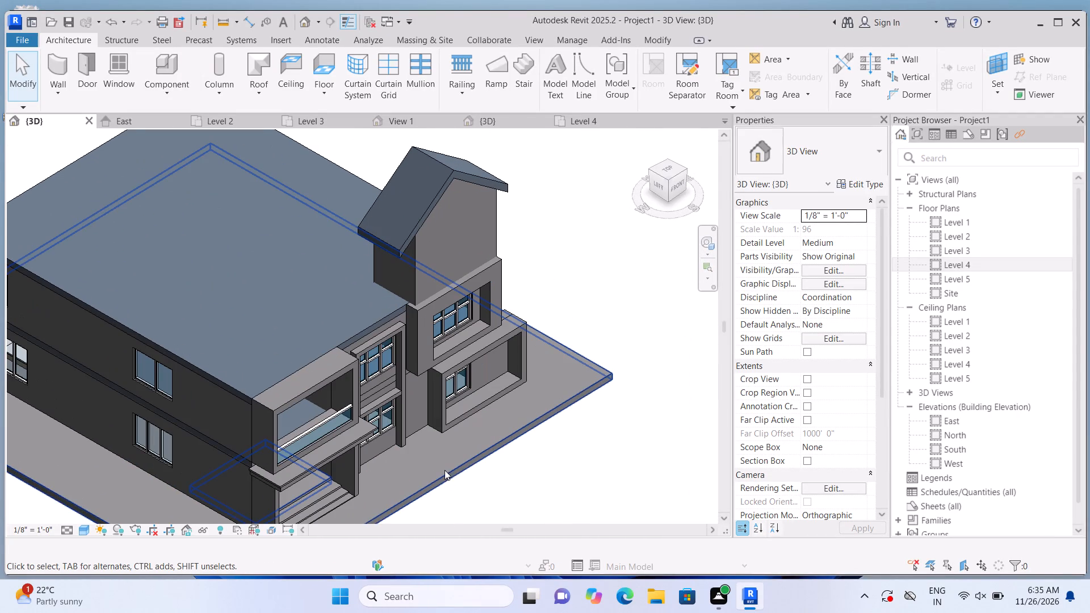
middle_drag(488, 464, 500, 461)
shift+middle_click(547, 440)
shift+middle_drag(487, 471, 494, 472)
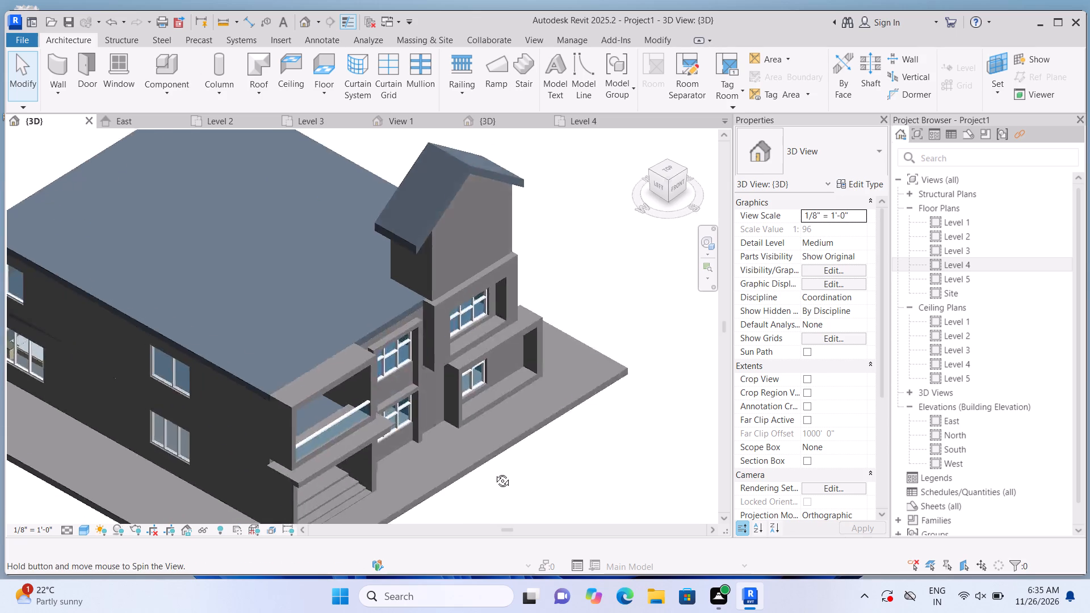
shift+middle_drag(494, 472, 535, 462)
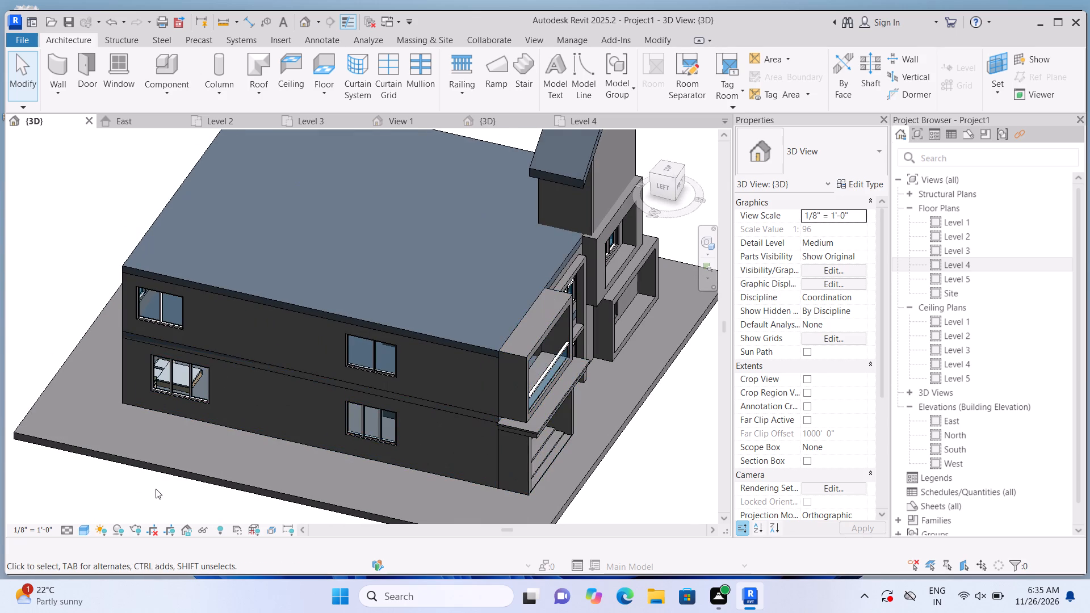
shift+middle_drag(163, 494, 263, 501)
scroll(115, 502, down, 5)
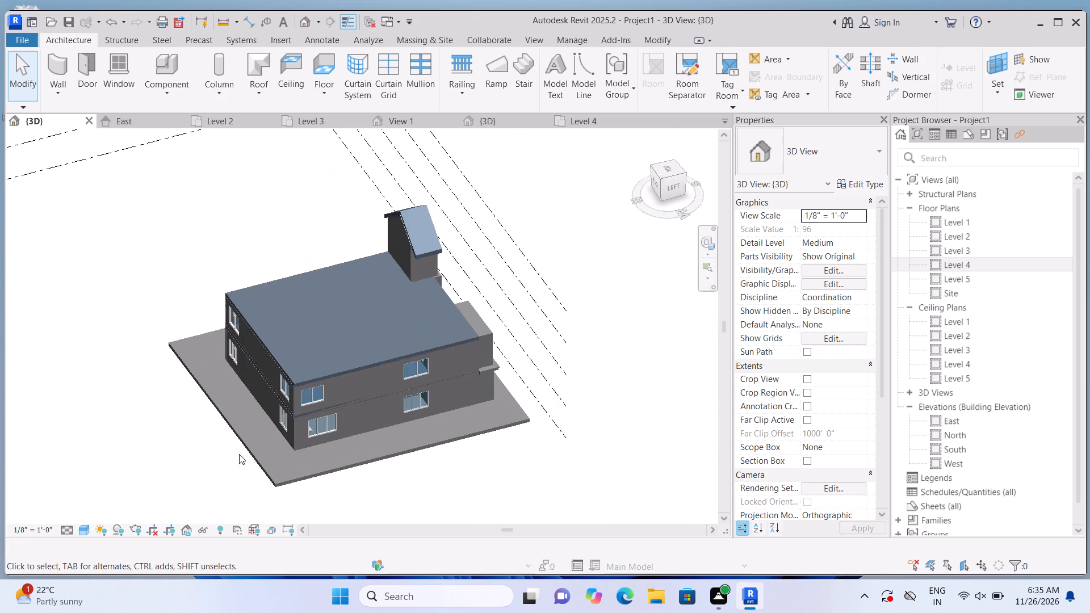
Start a new in-place model component in the Generic Models category, keeping the default name.
scroll(403, 336, up, 9)
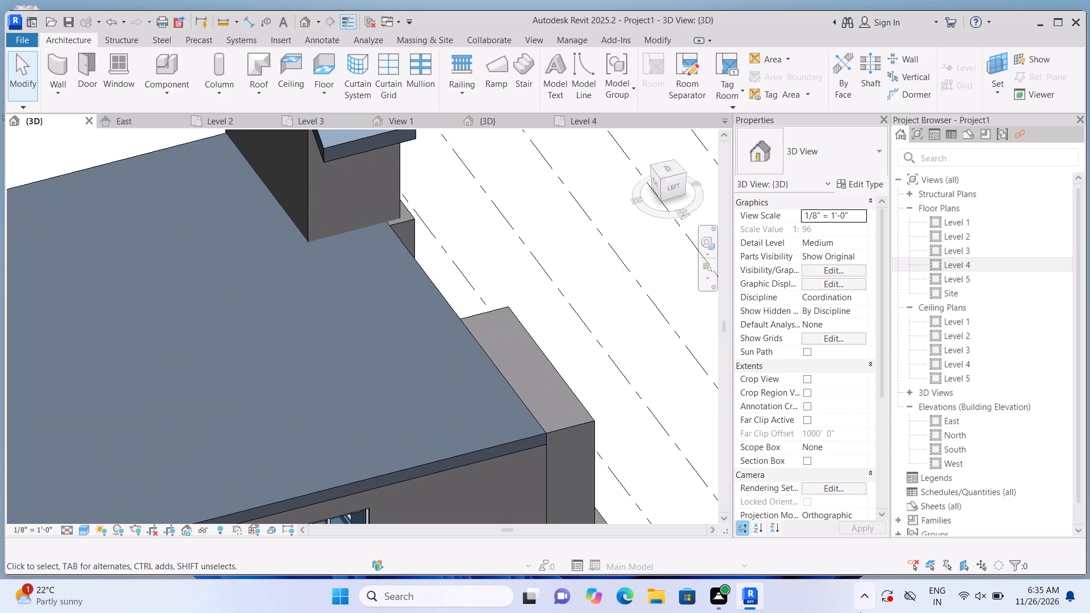
scroll(650, 335, up, 1)
scroll(350, 301, down, 1)
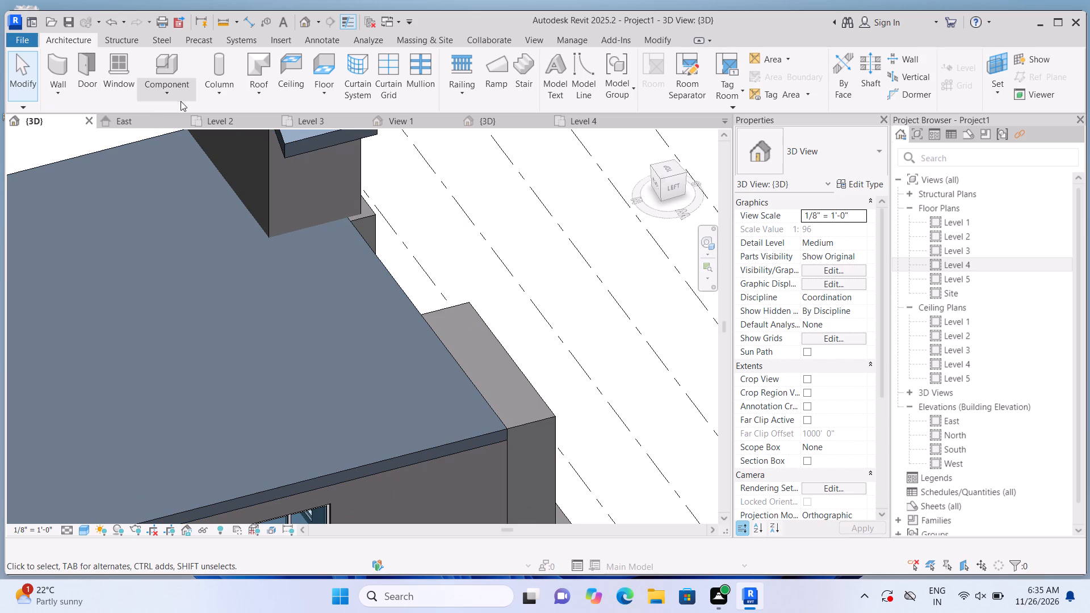
click(166, 94)
click(179, 148)
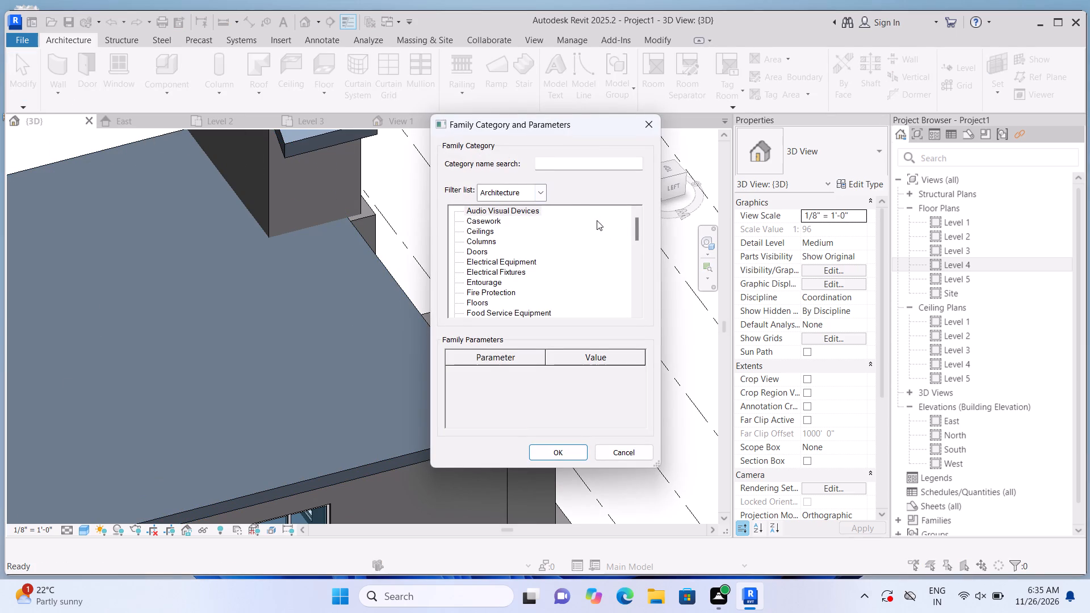
scroll(561, 257, down, 4)
click(519, 306)
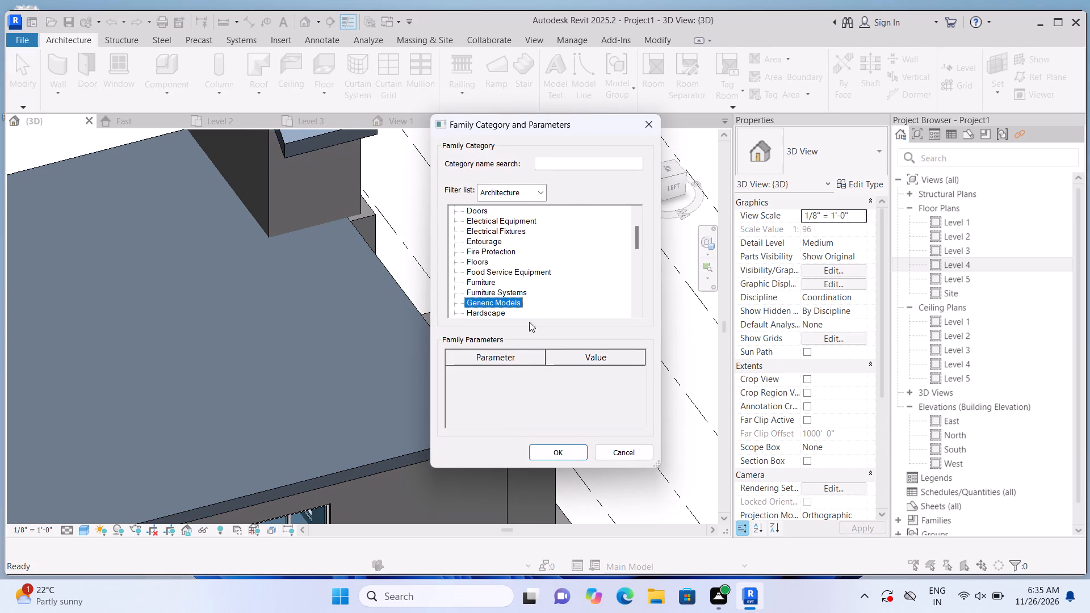
click(565, 457)
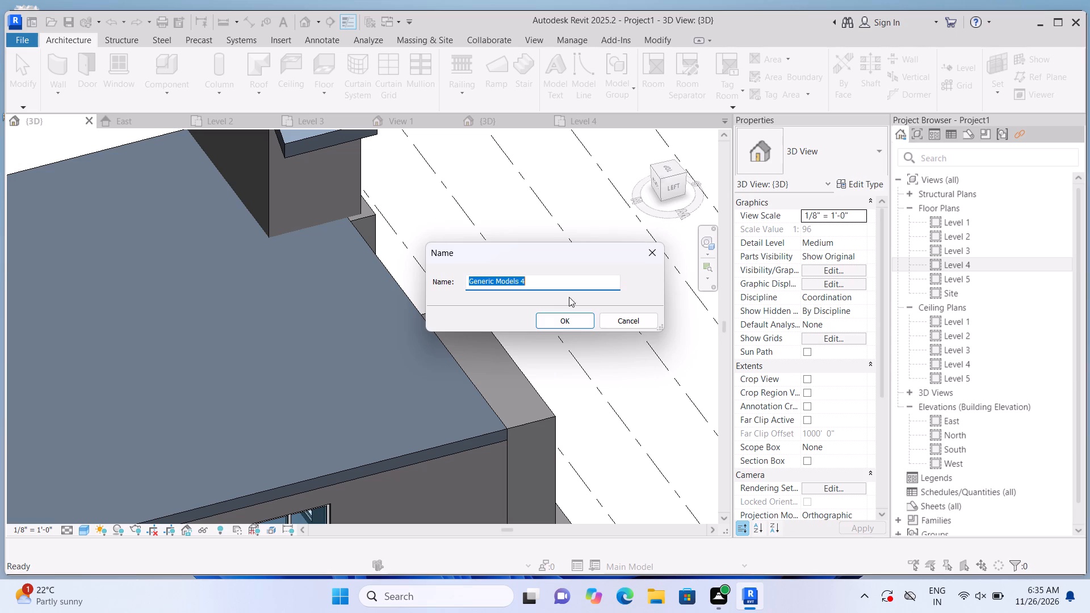
click(576, 318)
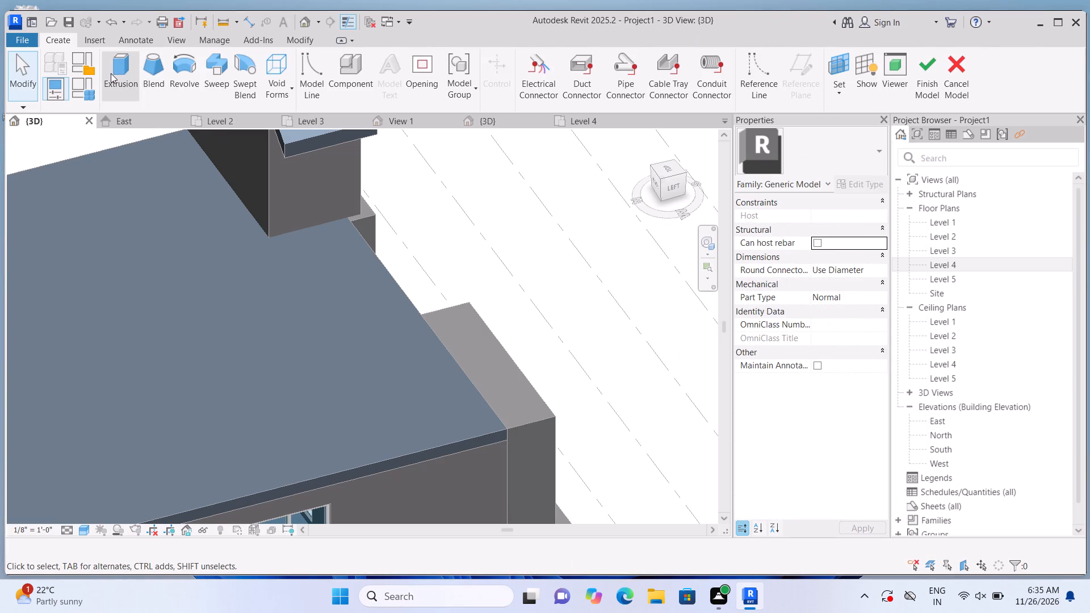
Start an extrusion with the main roof's top surface as its work plane, ready to sketch with the Rectangle tool.
click(111, 73)
click(733, 94)
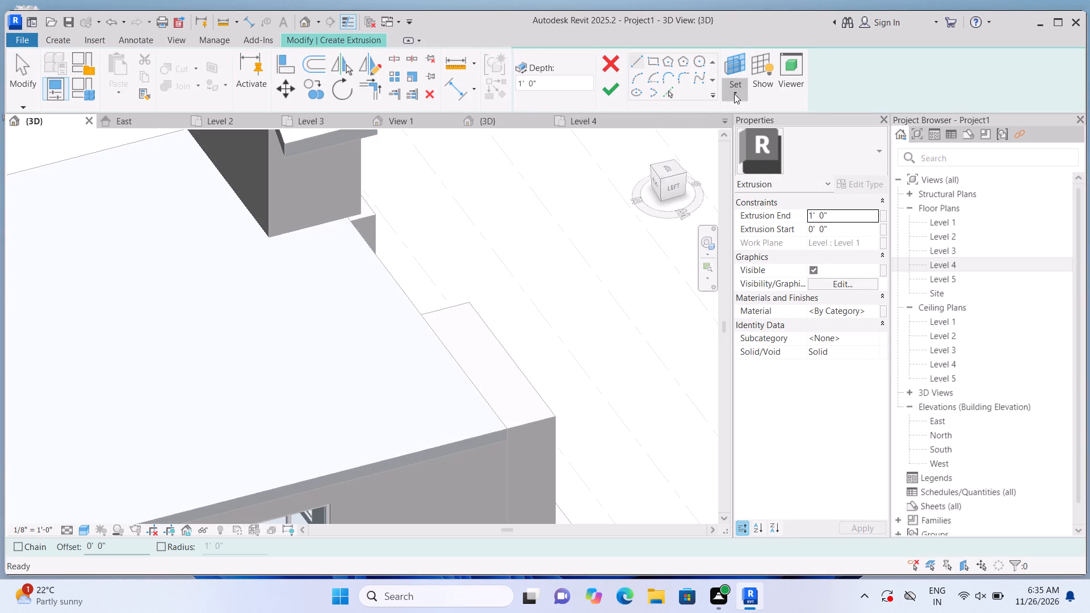
click(740, 154)
click(370, 324)
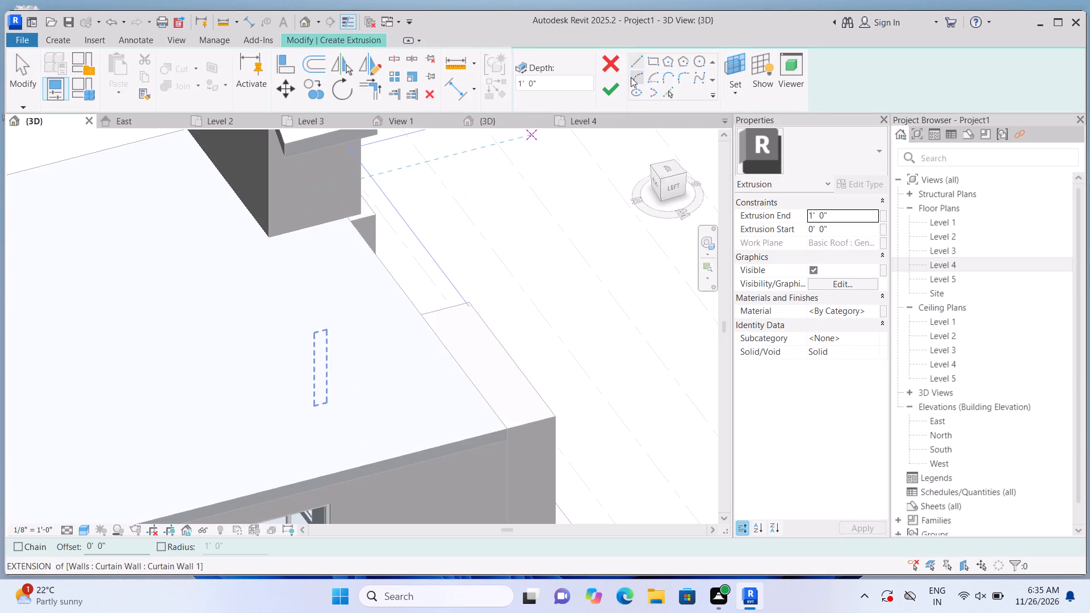
click(648, 65)
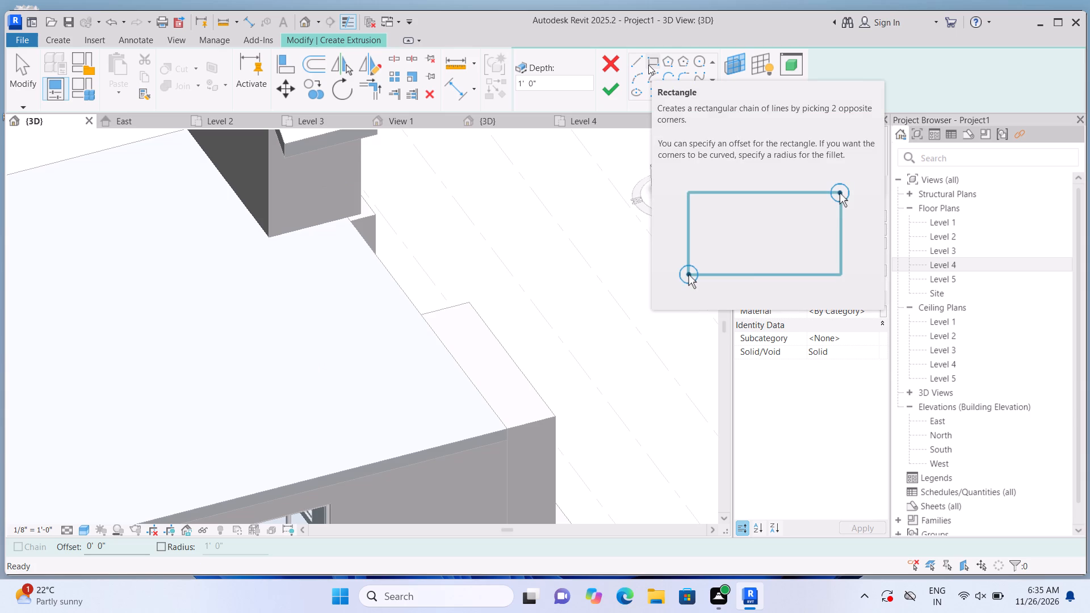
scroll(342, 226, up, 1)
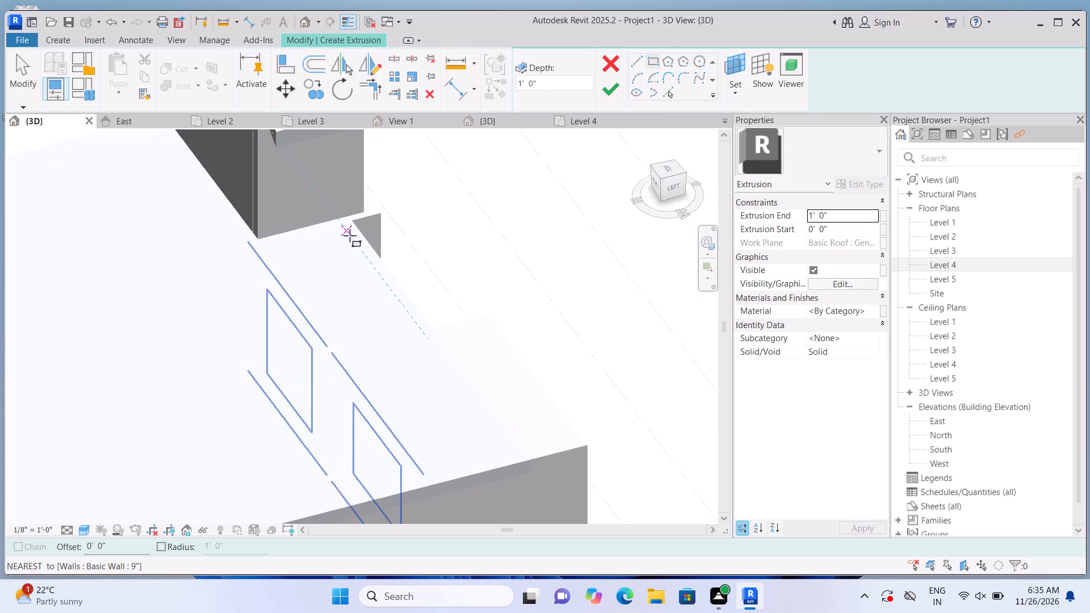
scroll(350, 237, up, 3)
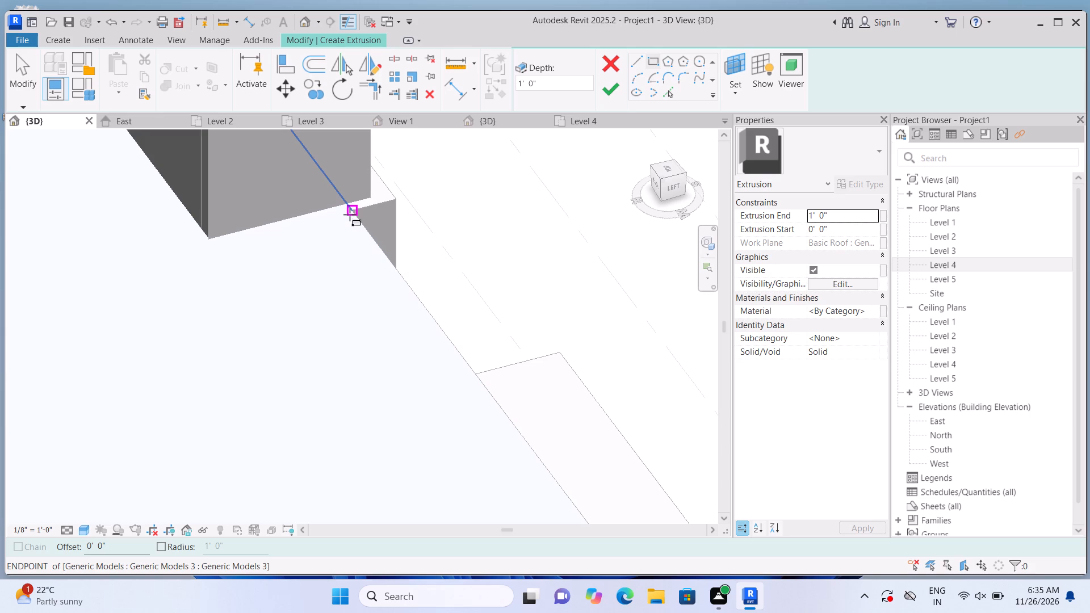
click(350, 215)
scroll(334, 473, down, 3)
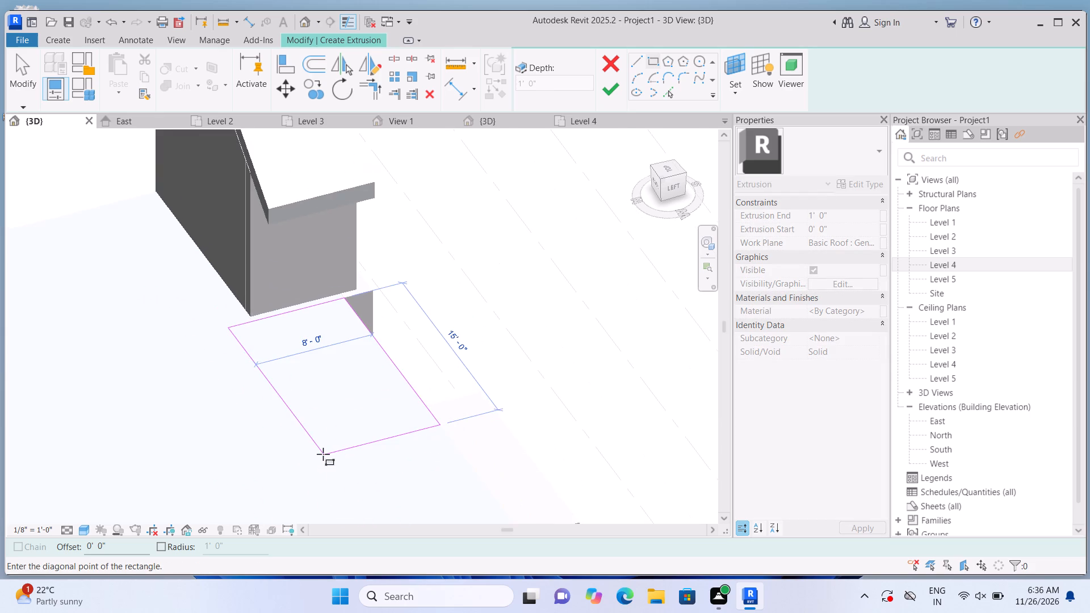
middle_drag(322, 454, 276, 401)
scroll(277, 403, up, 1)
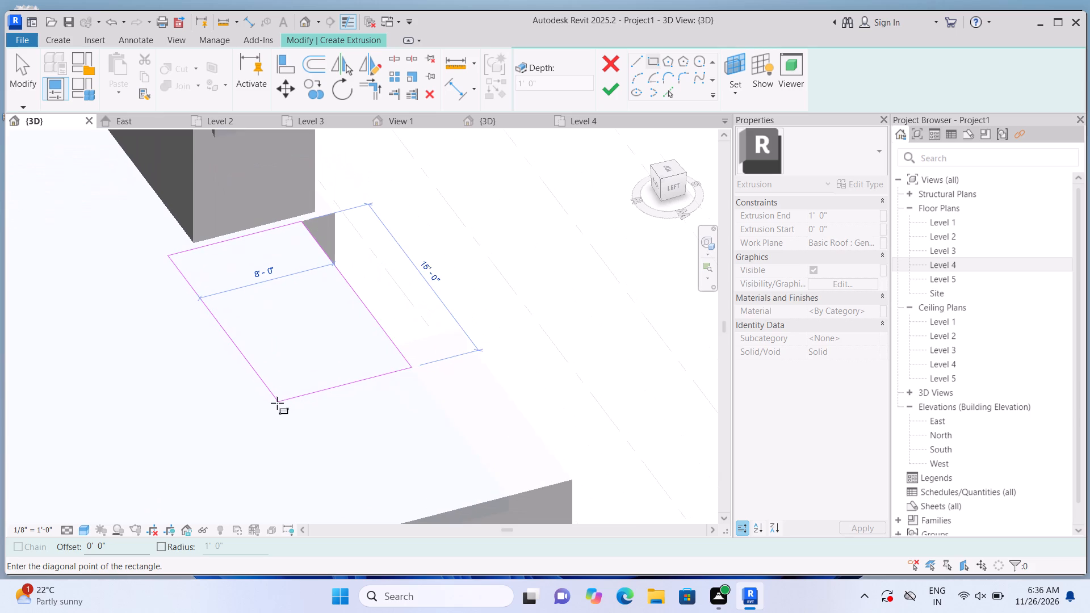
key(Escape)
Sketch a rectangle about 14' long along the main roof's front edge, starting at the enclosure wall, and finish the 1' 0" extrusion.
scroll(266, 263, up, 1)
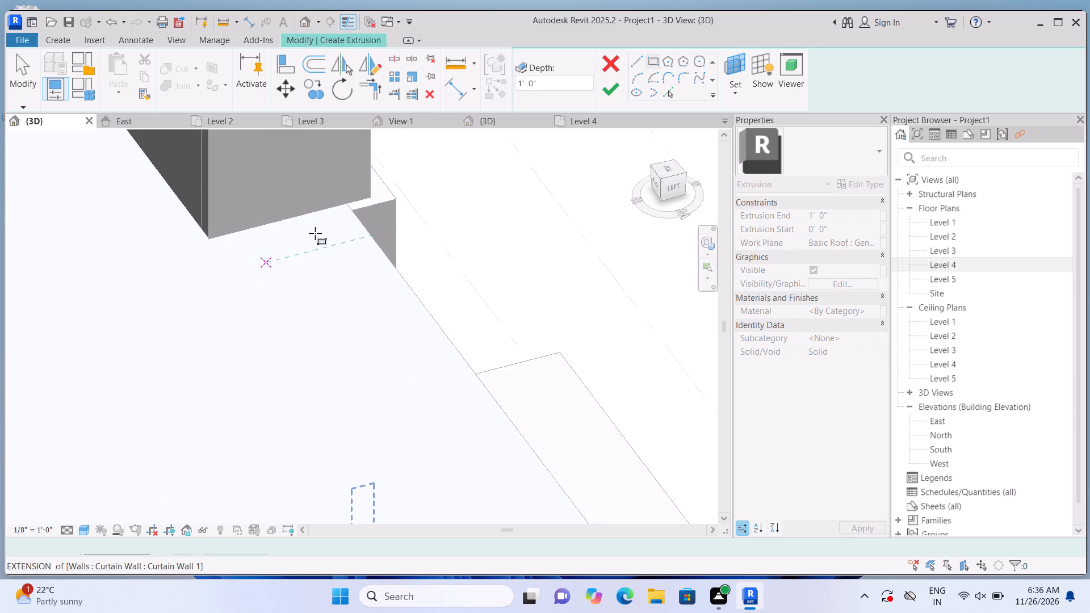
click(359, 195)
scroll(317, 295, down, 1)
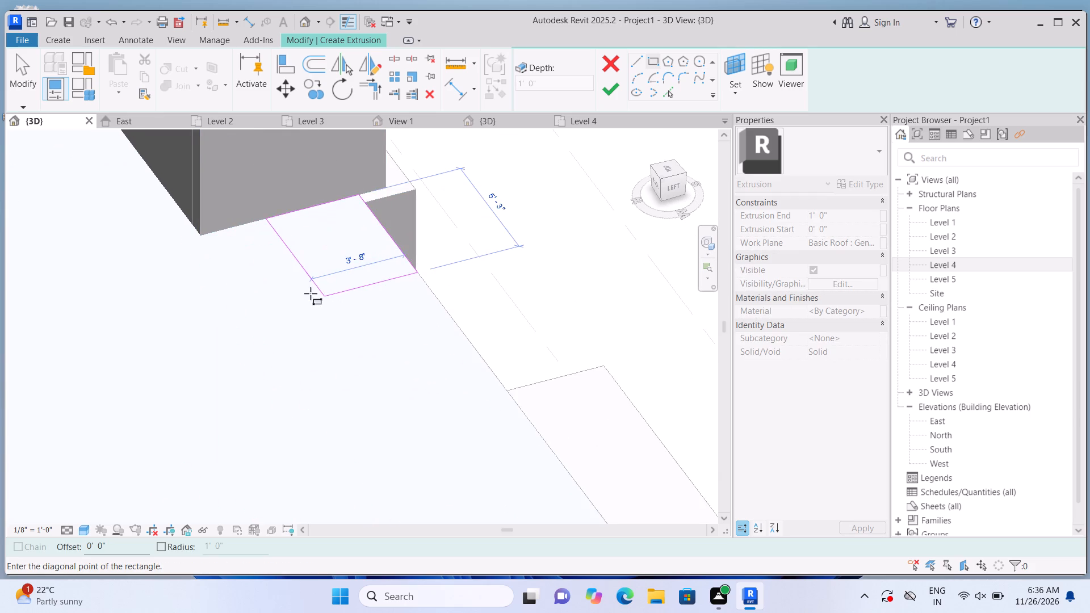
scroll(311, 293, down, 4)
scroll(325, 384, up, 1)
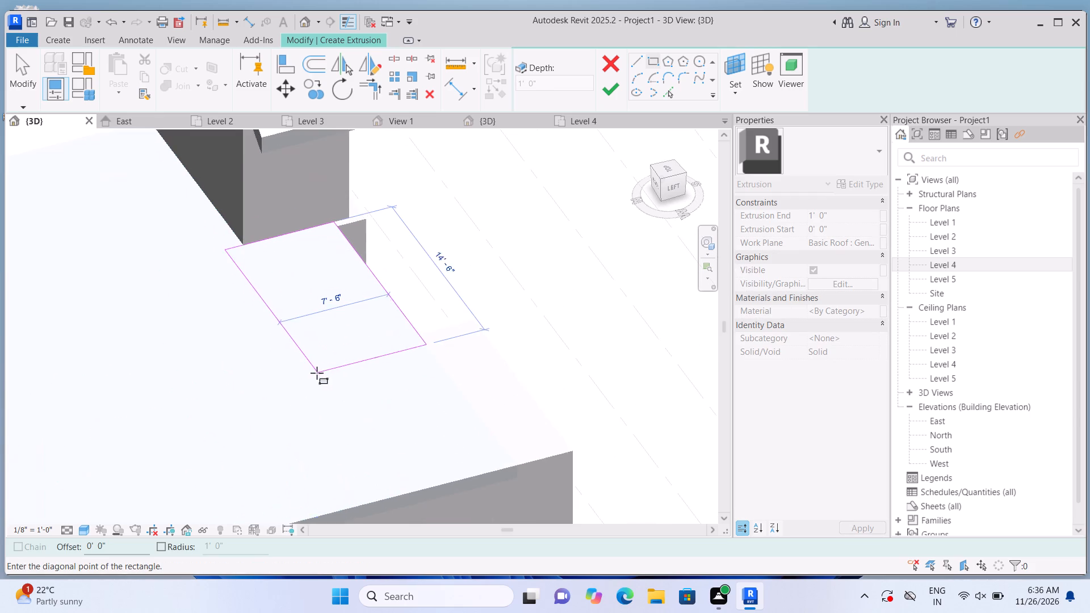
scroll(316, 372, up, 5)
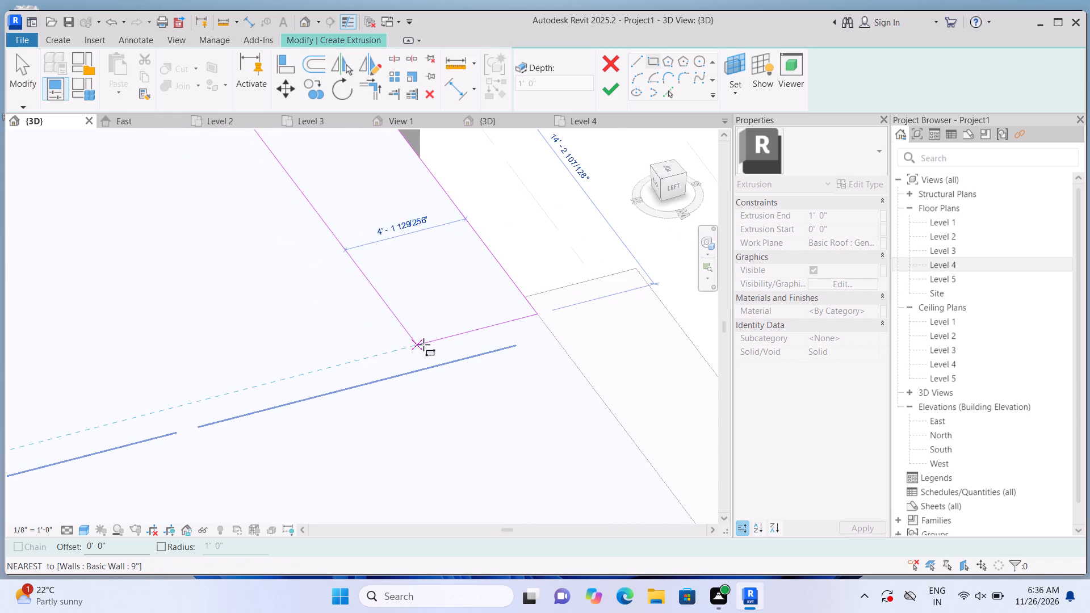
click(453, 334)
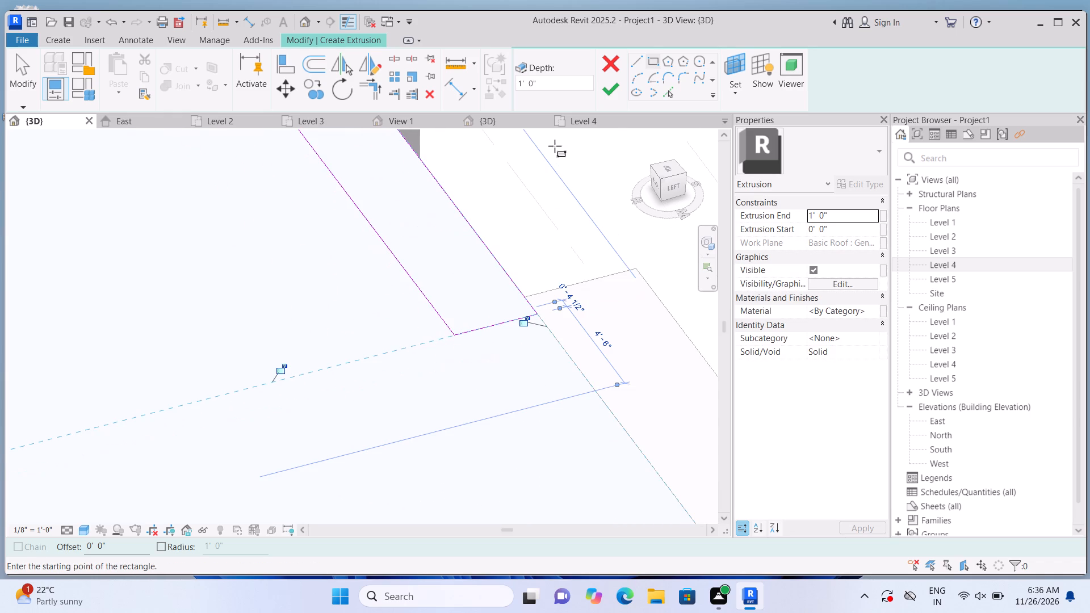
click(606, 95)
Stretch the top of the new rooftop extrusion upward to a depth of about 3' 7".
scroll(440, 283, down, 1)
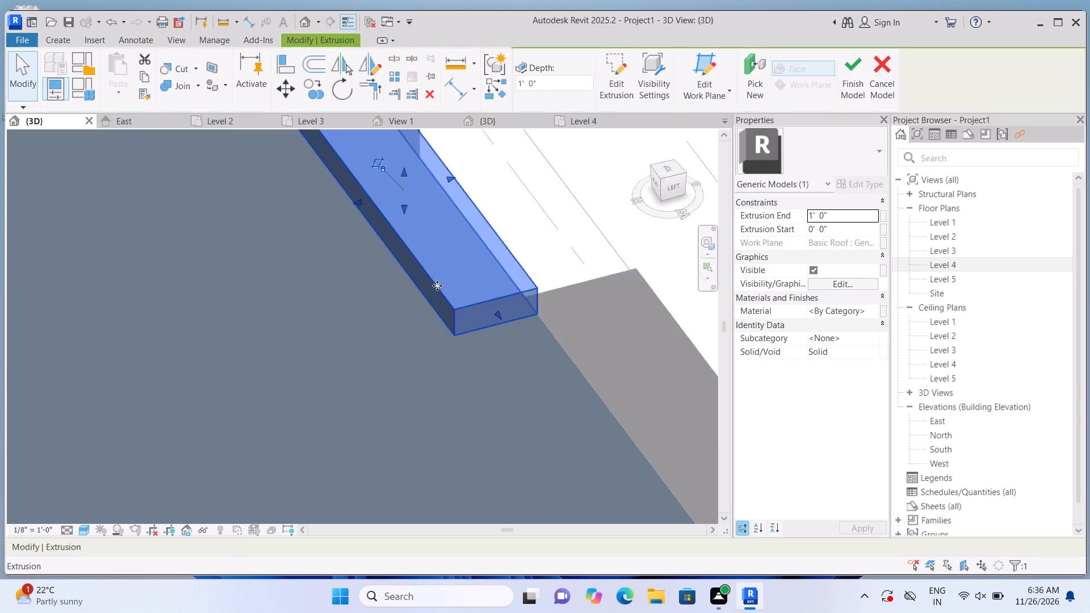
scroll(437, 285, down, 5)
shift+middle_drag(663, 303, 471, 359)
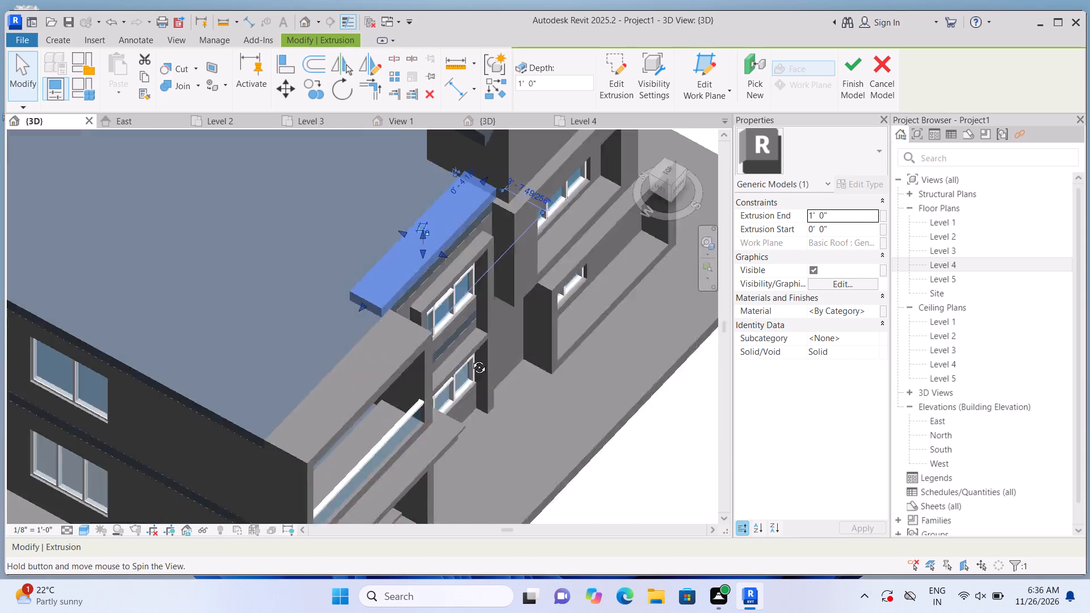
shift+middle_drag(471, 359, 362, 264)
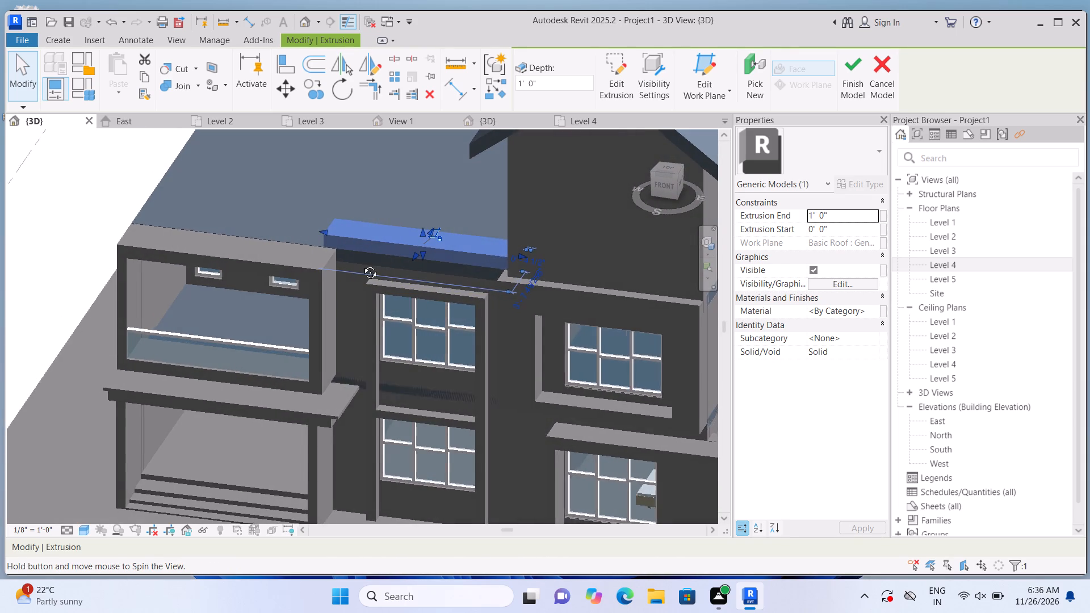
shift+middle_drag(362, 264, 562, 271)
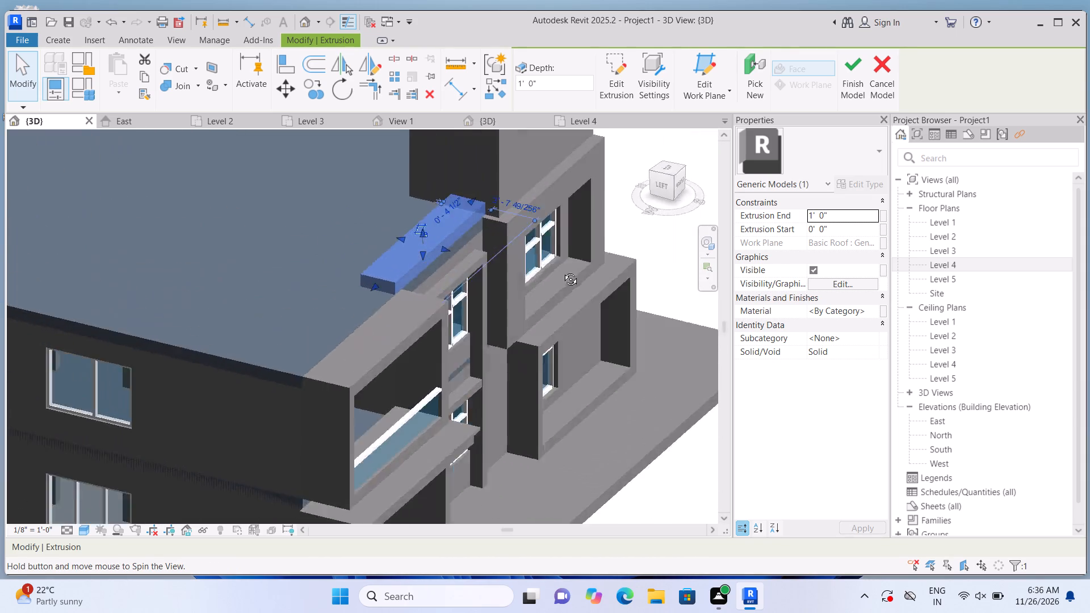
shift+middle_drag(562, 271, 313, 297)
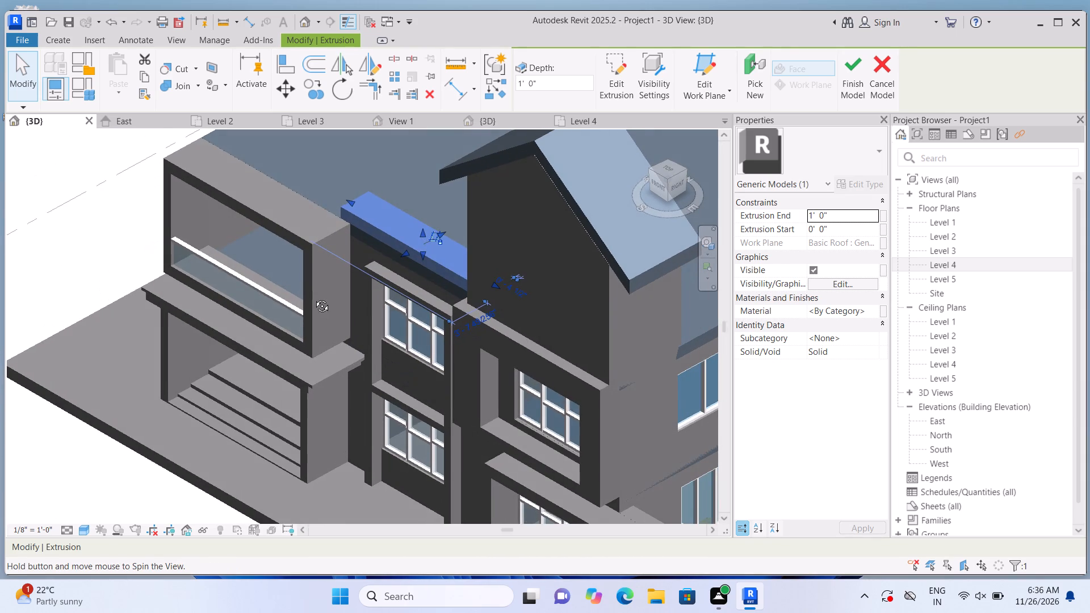
shift+middle_drag(313, 297, 315, 297)
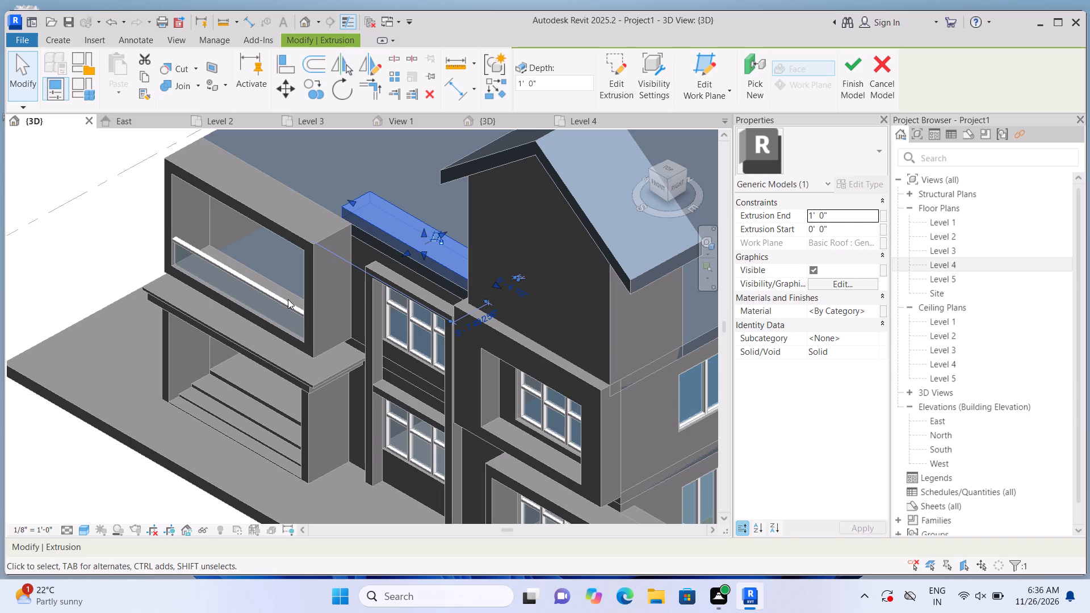
drag(422, 232, 427, 211)
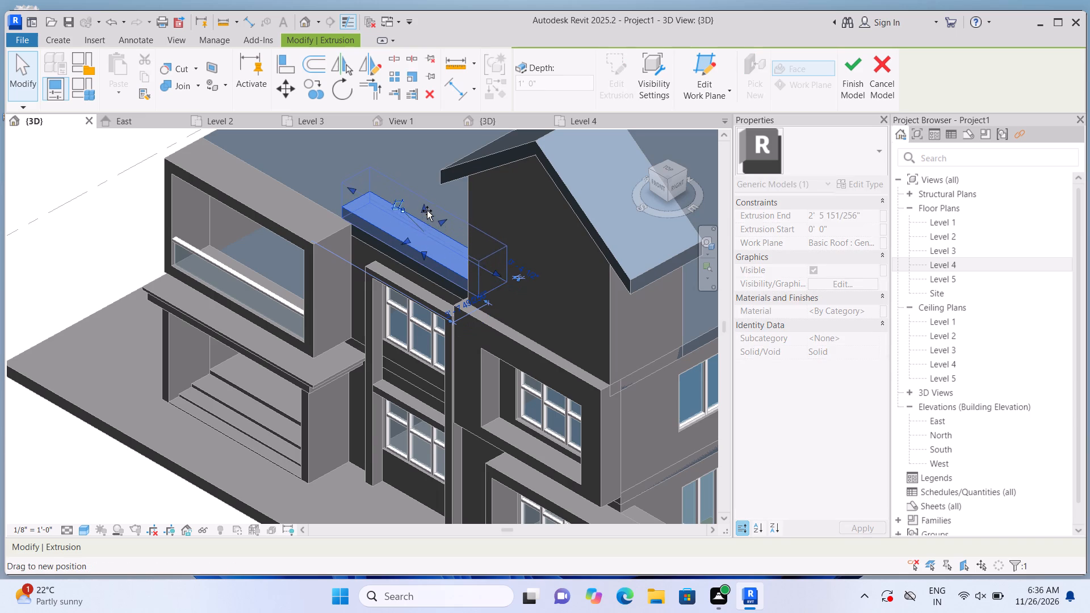
drag(427, 211, 427, 209)
scroll(429, 207, down, 4)
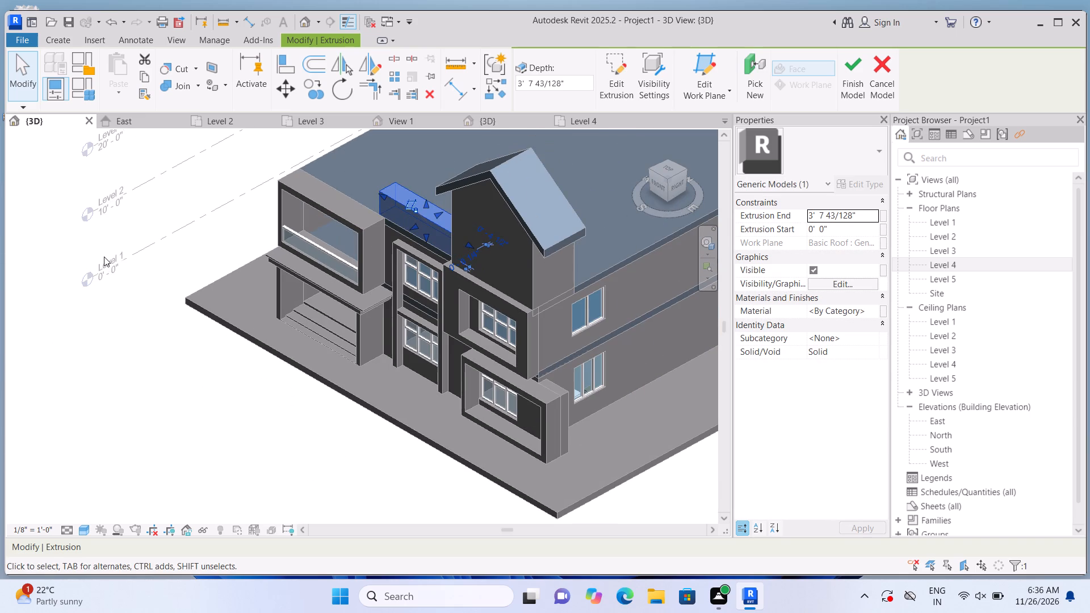
shift+middle_drag(122, 284, 446, 370)
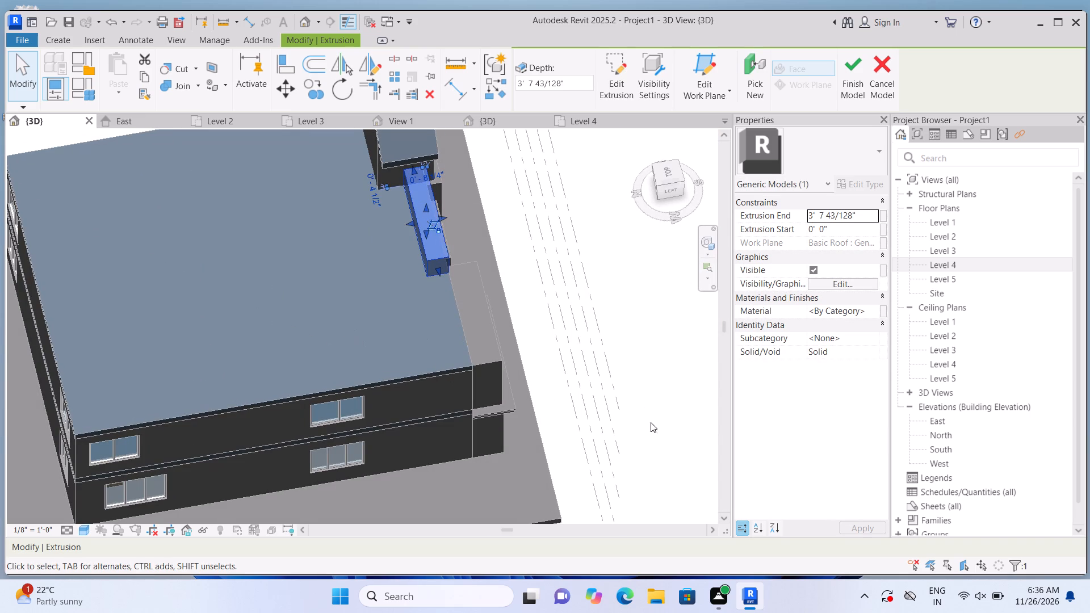
shift+middle_drag(636, 402, 577, 322)
scroll(509, 246, up, 1)
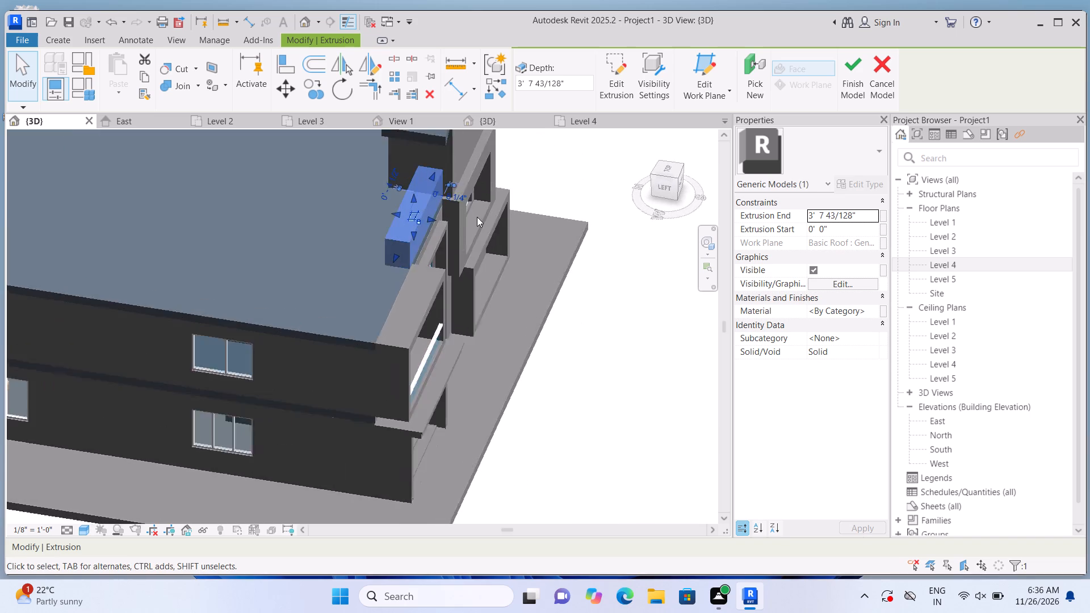
Stretch the top of the rooftop extrusion beside the gabled enclosure upward to a depth of about 4' 5".
scroll(477, 217, up, 8)
drag(297, 205, 324, 212)
click(324, 212)
scroll(332, 204, up, 1)
scroll(337, 212, down, 1)
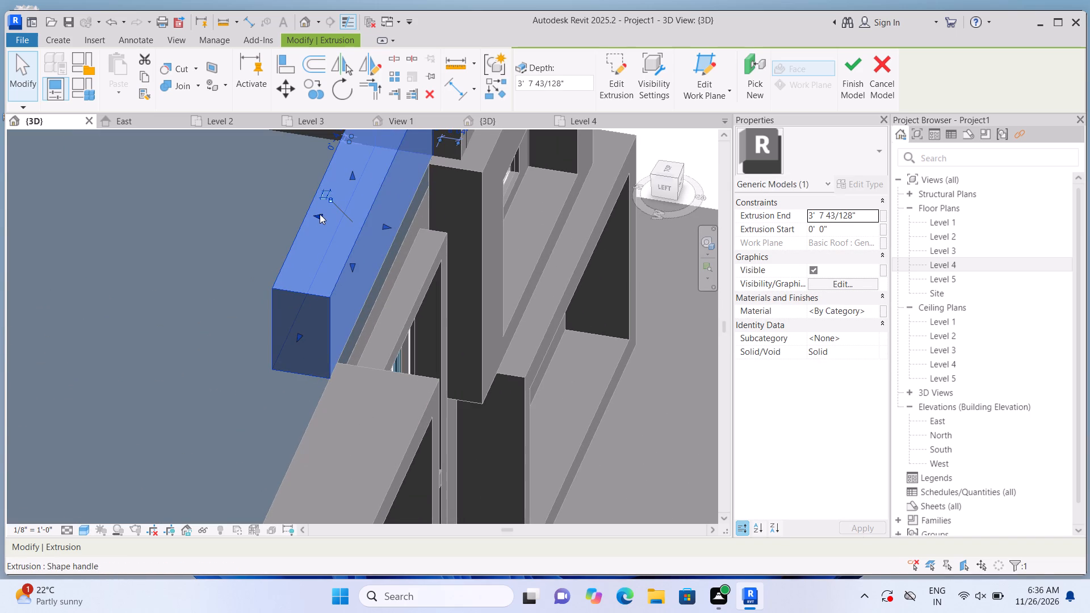
click(320, 214)
scroll(324, 212, down, 3)
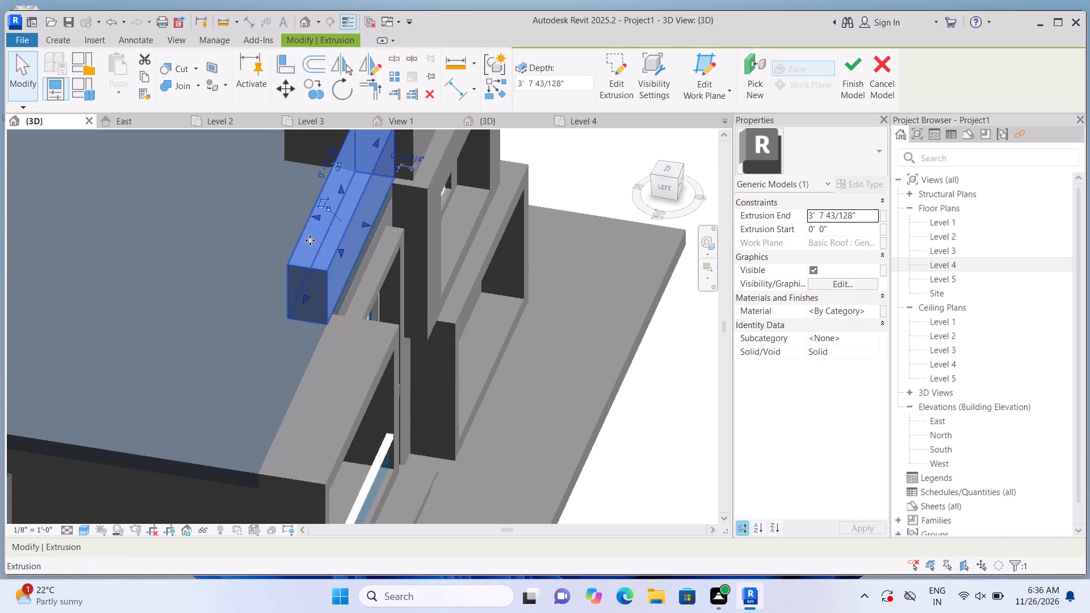
scroll(322, 211, up, 1)
scroll(255, 375, down, 2)
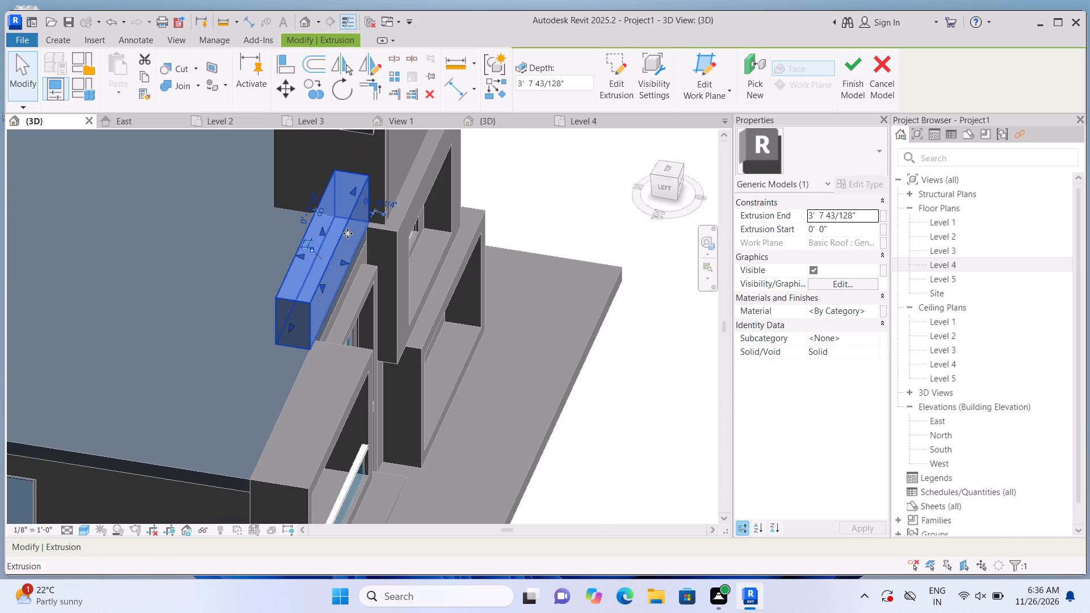
middle_click(636, 443)
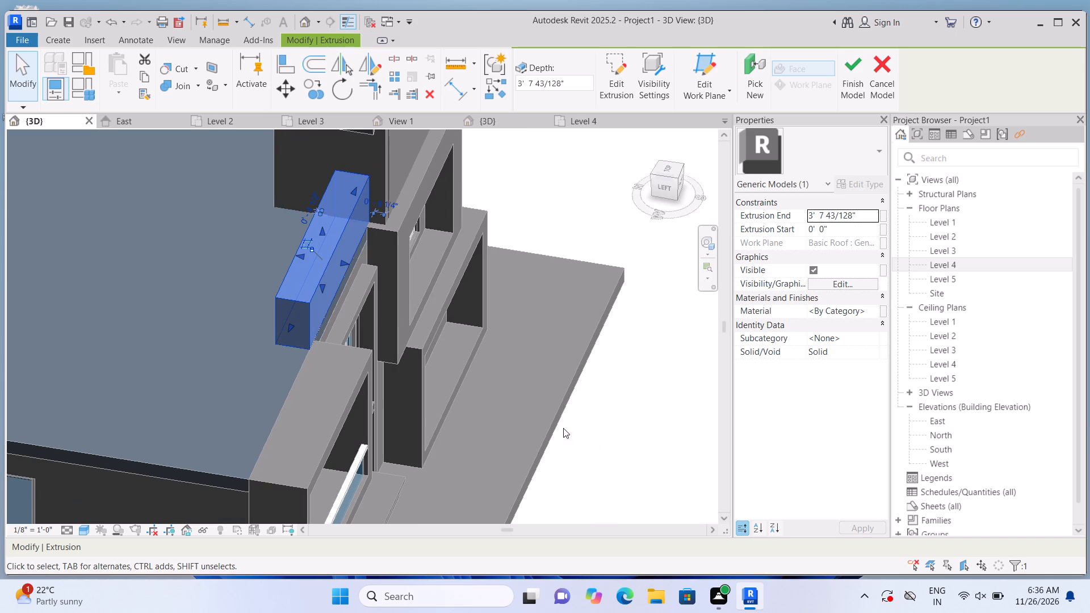
shift+middle_drag(558, 426, 422, 289)
scroll(430, 289, down, 1)
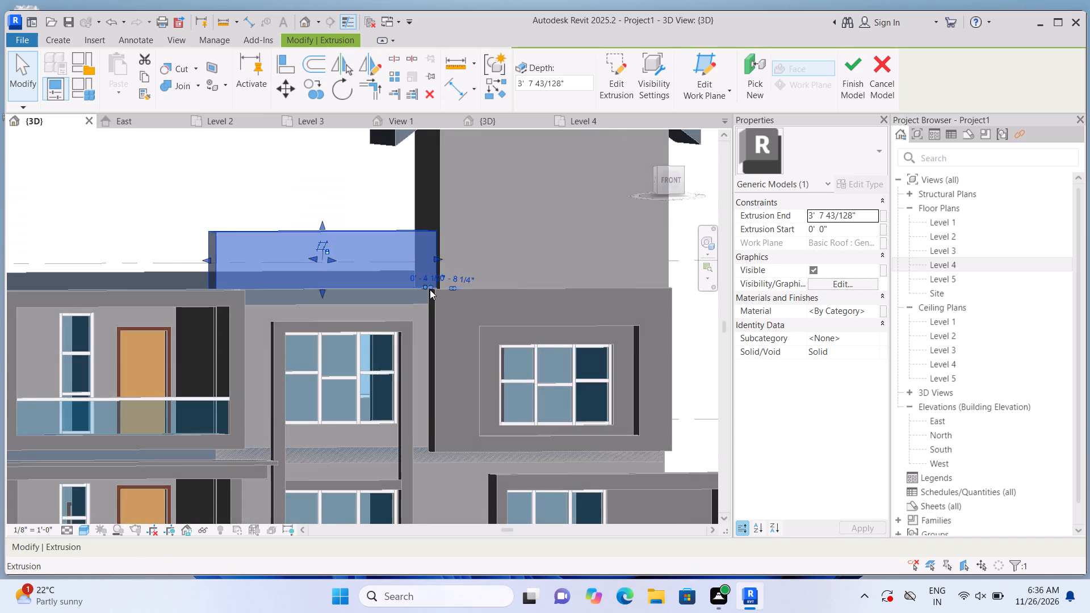
scroll(430, 289, down, 1)
click(668, 187)
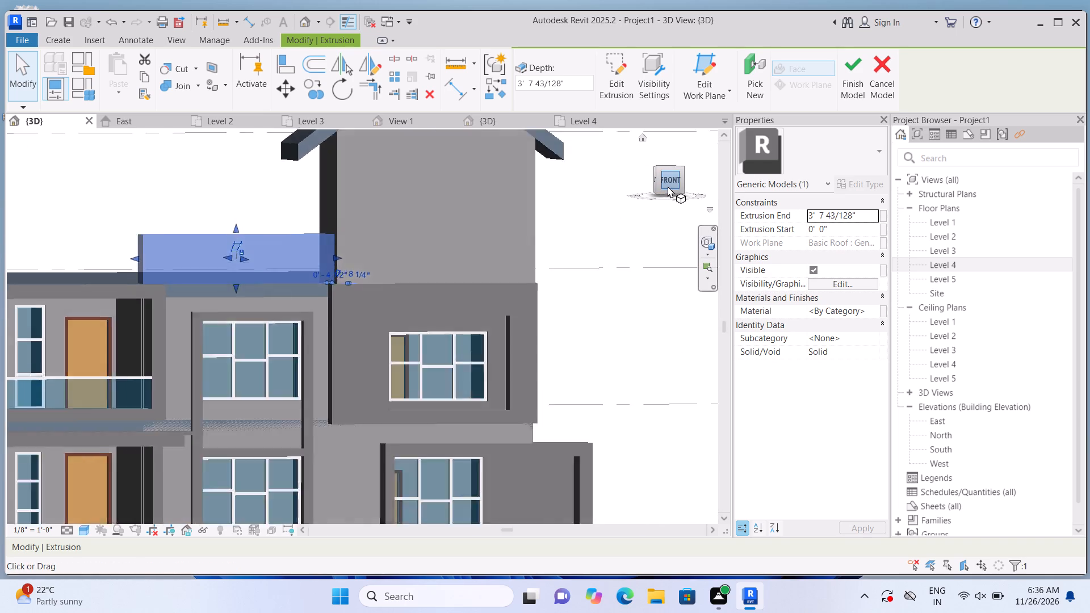
scroll(676, 204, down, 1)
scroll(554, 380, down, 5)
scroll(476, 343, up, 4)
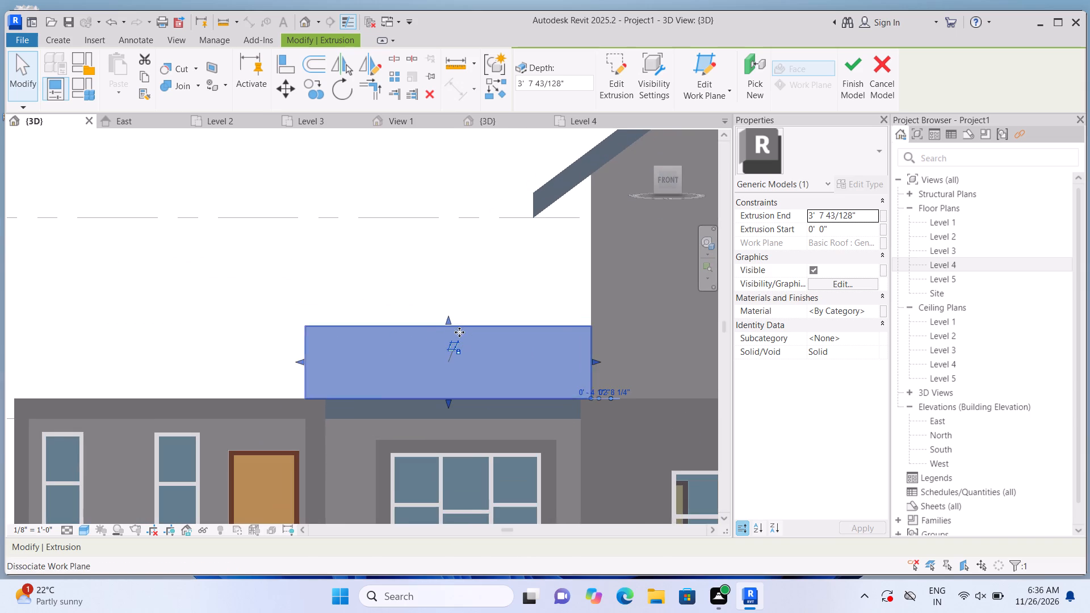
drag(448, 318, 449, 309)
scroll(444, 309, down, 3)
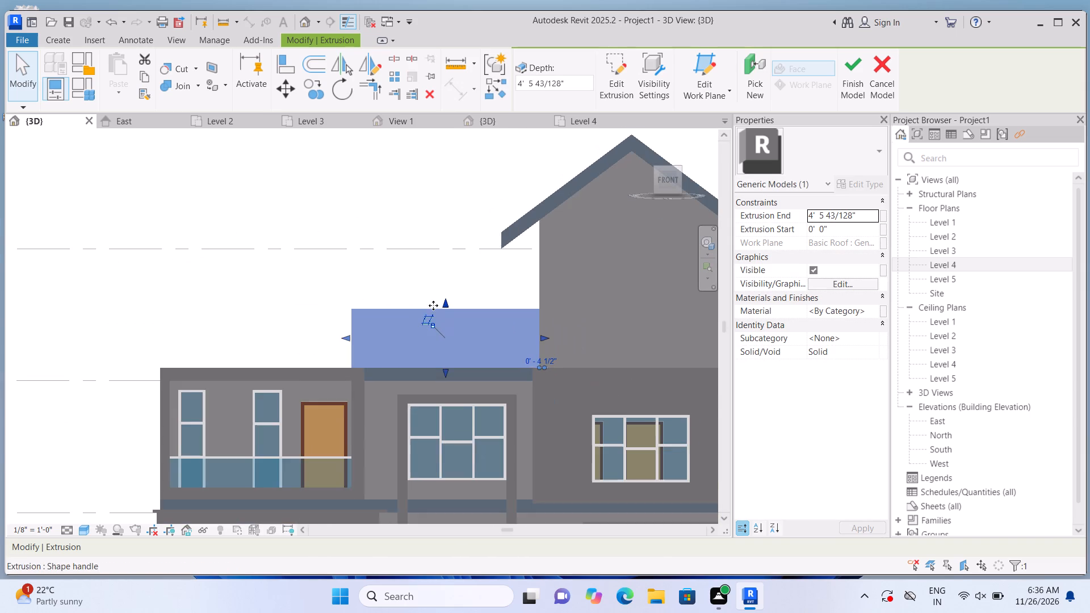
middle_drag(292, 310, 181, 247)
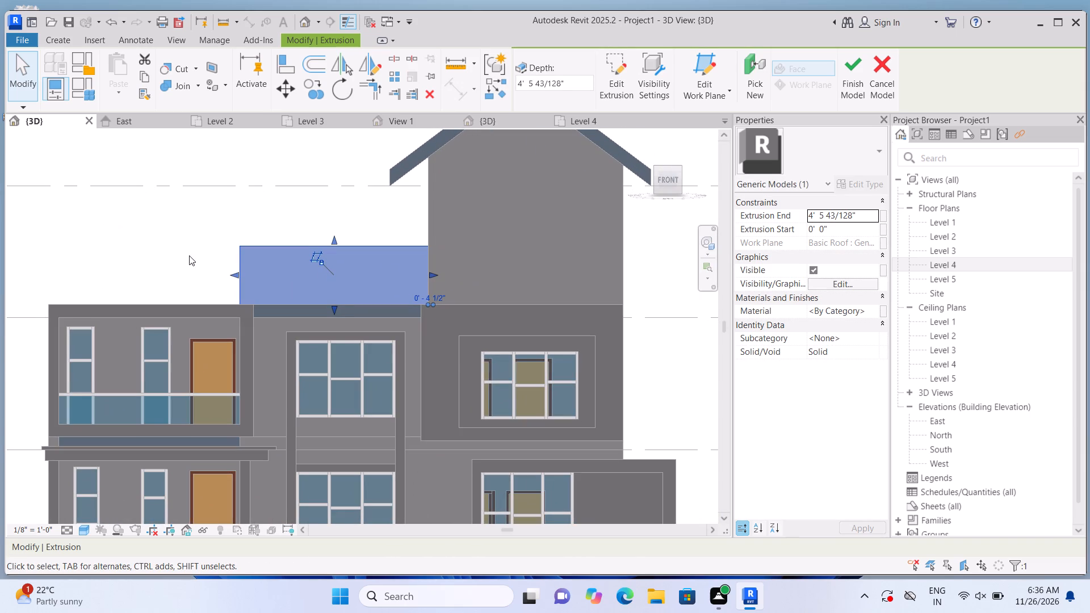
scroll(198, 269, down, 1)
scroll(223, 201, down, 3)
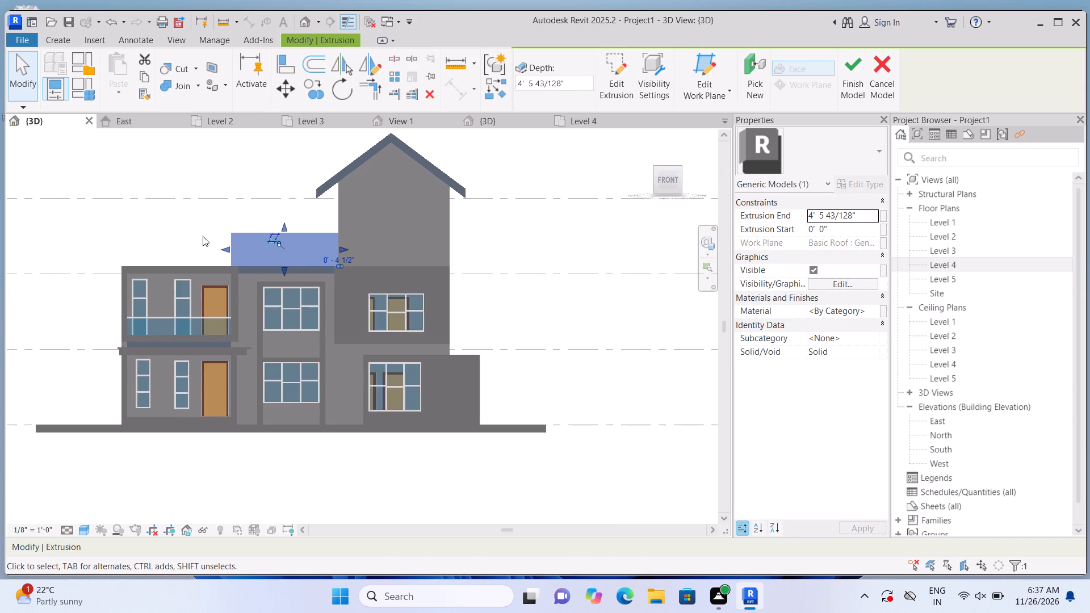
scroll(203, 236, up, 3)
click(325, 227)
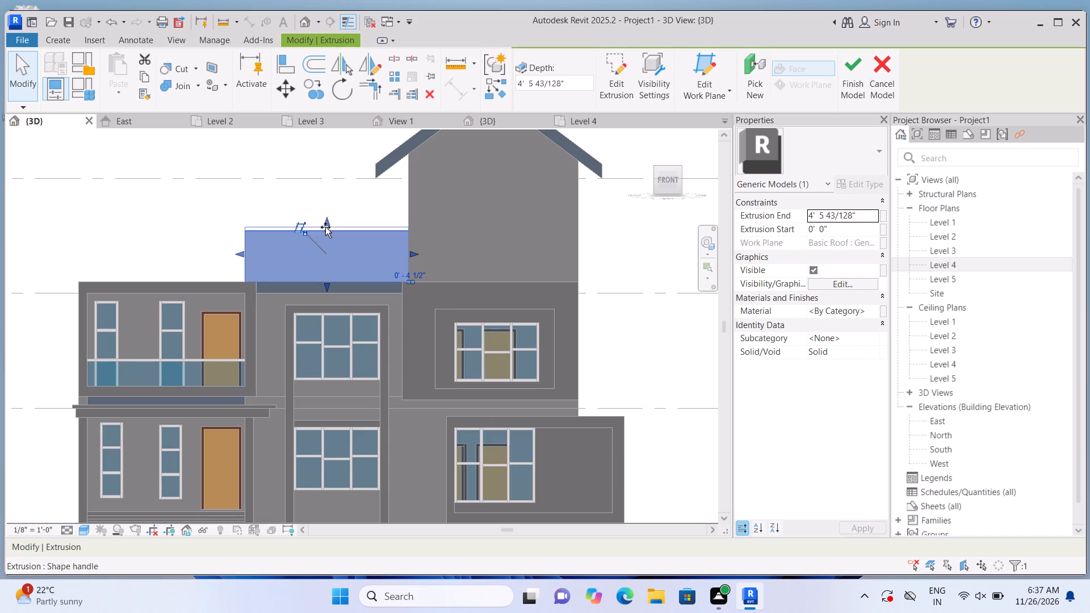
click(139, 245)
Start a void extrusion with the rooftop block's front face as its work plane.
scroll(174, 254, up, 2)
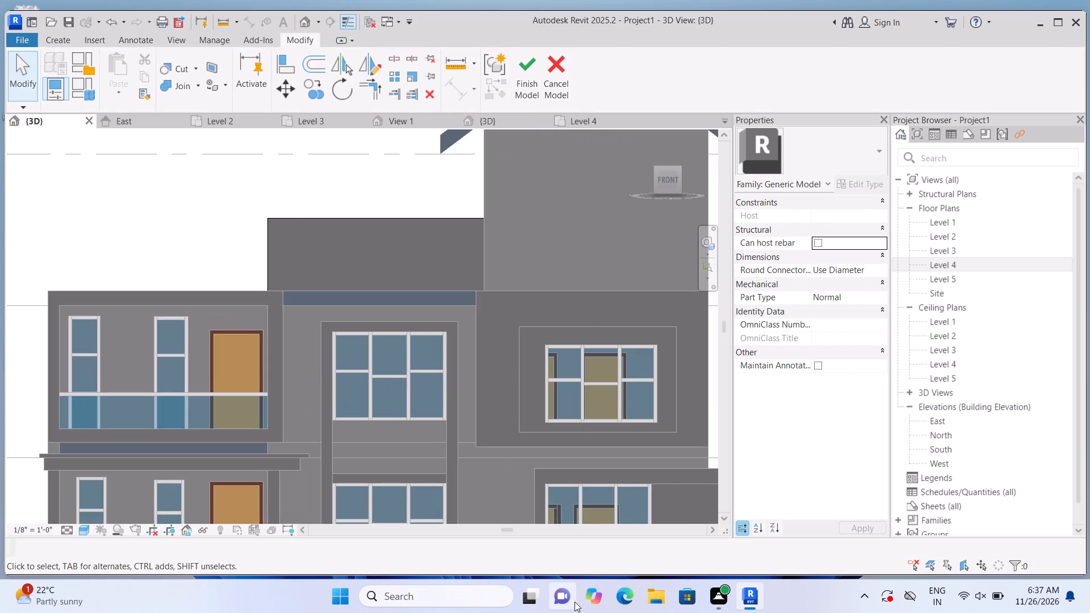
click(60, 42)
click(291, 93)
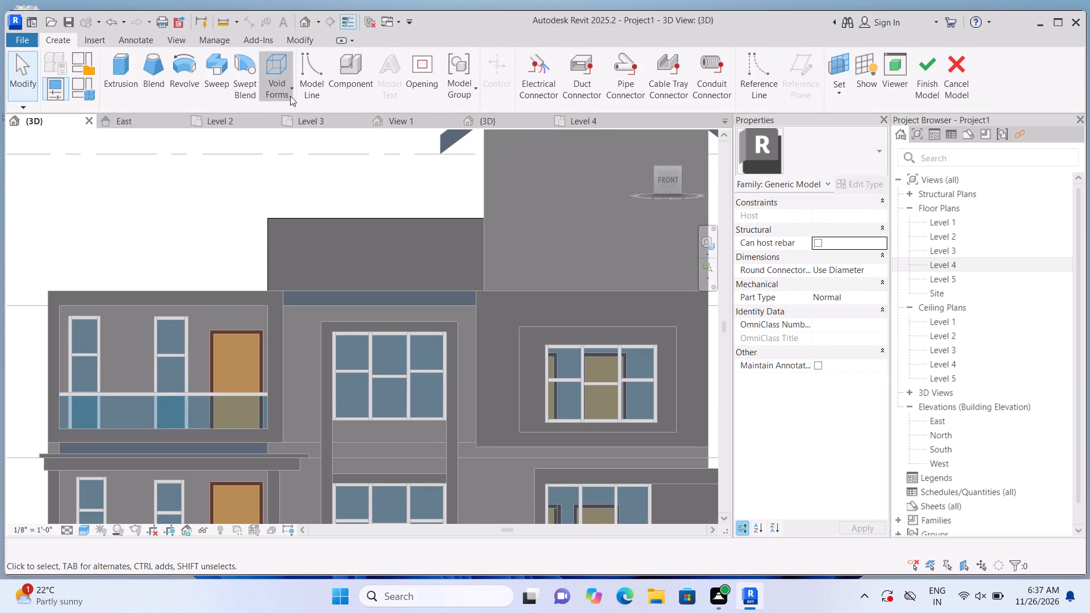
click(301, 125)
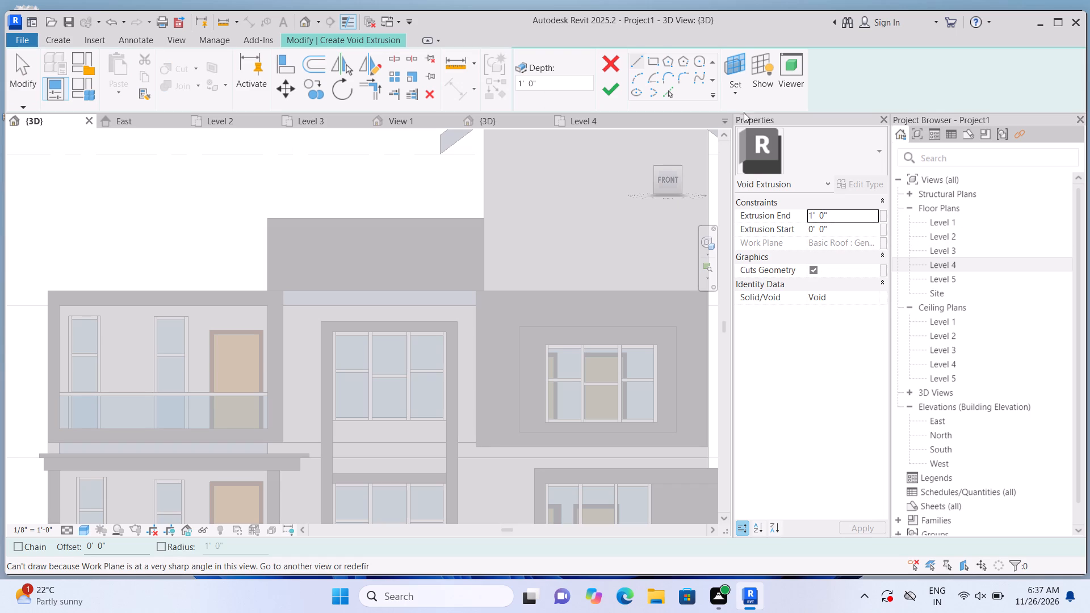
click(738, 94)
click(757, 150)
scroll(561, 232, up, 1)
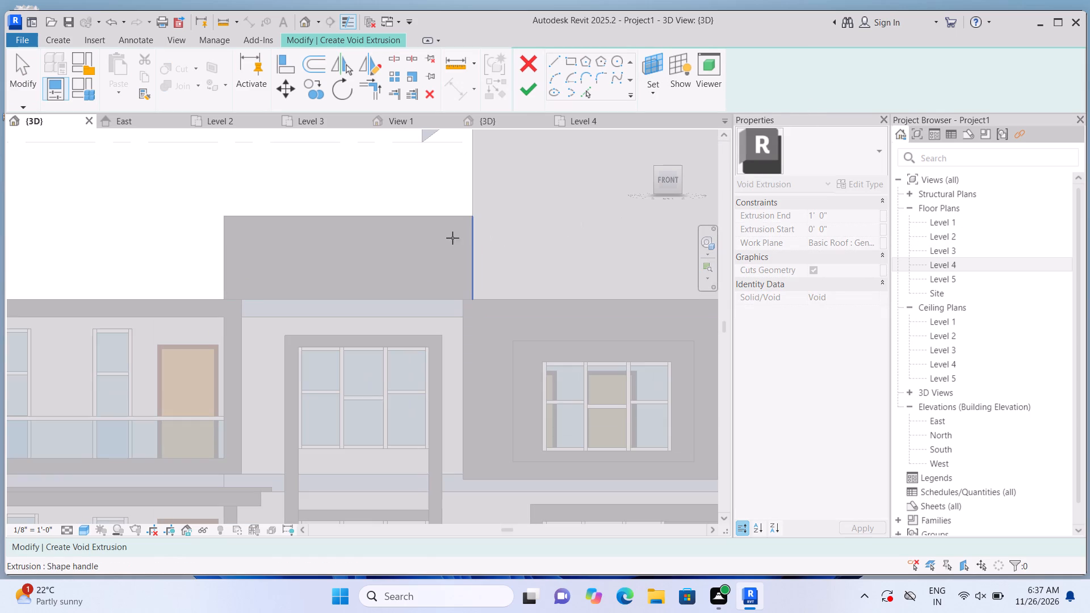
click(451, 235)
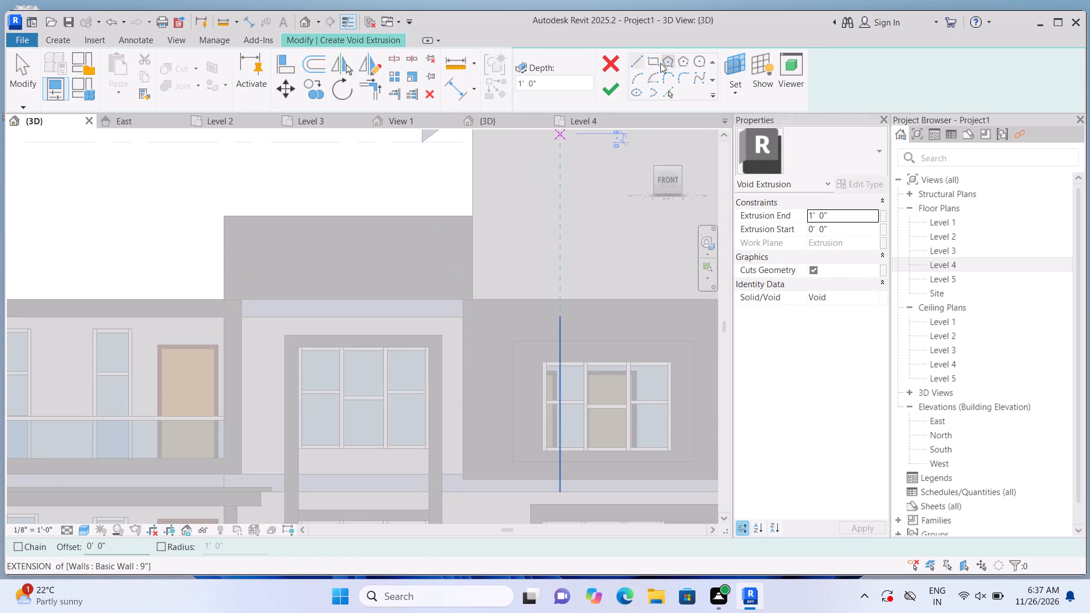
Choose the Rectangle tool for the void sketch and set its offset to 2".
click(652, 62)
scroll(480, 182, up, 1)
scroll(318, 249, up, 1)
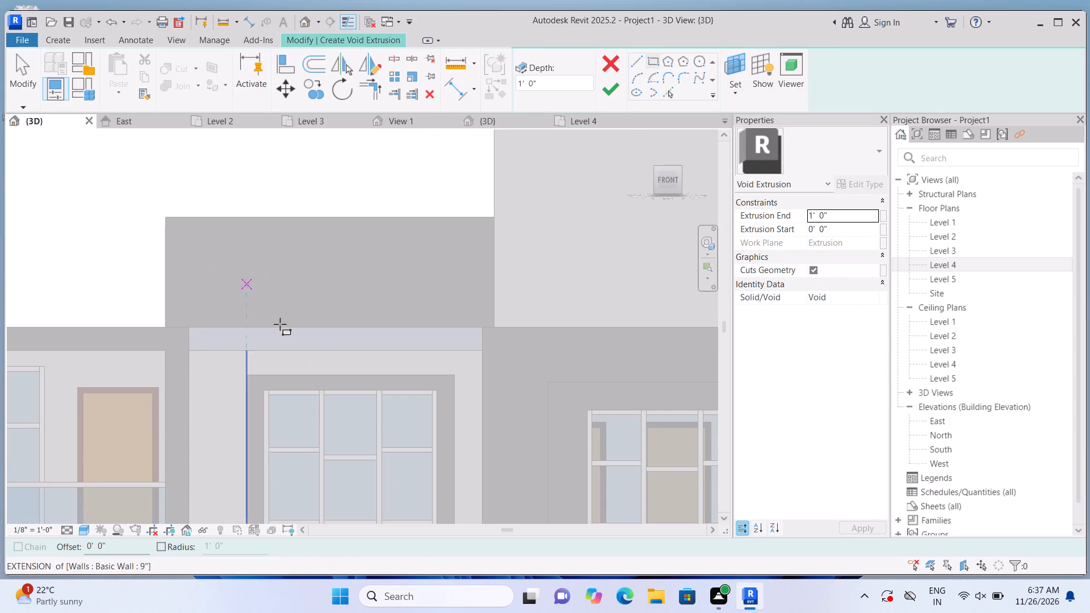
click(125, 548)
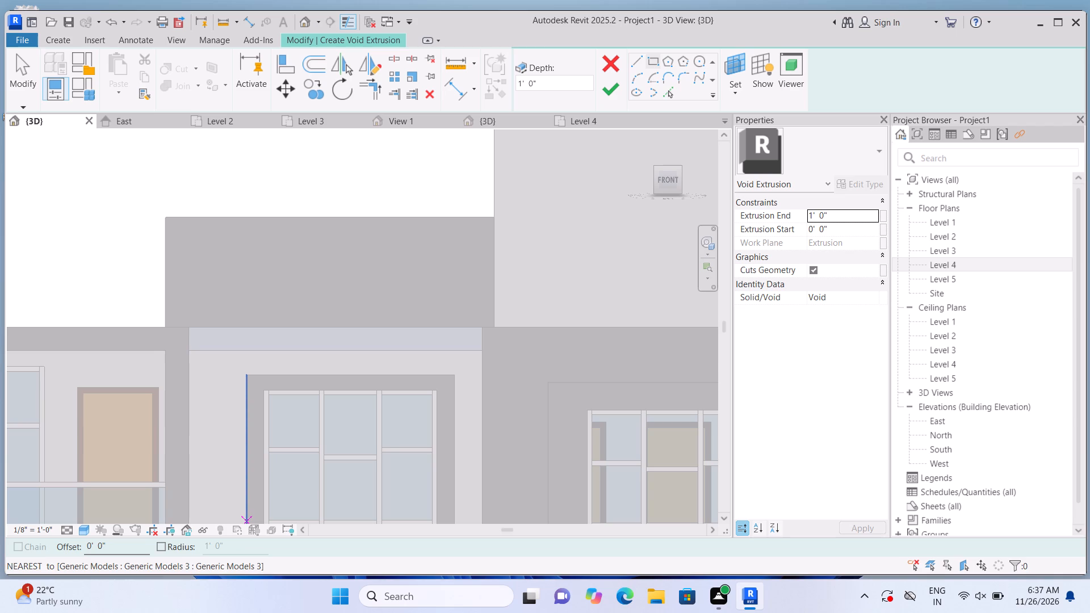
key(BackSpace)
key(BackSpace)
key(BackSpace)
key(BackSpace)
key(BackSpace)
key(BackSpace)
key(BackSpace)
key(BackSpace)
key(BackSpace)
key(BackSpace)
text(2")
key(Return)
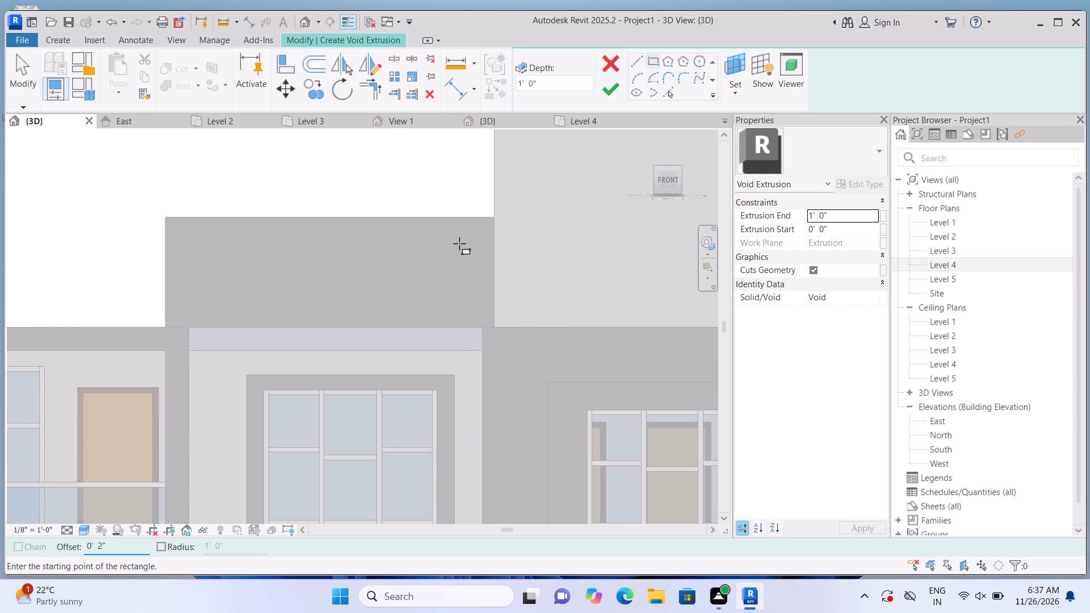
Pick the block's front face again as the work plane and ready the Rectangle tool with a 2" offset.
click(737, 90)
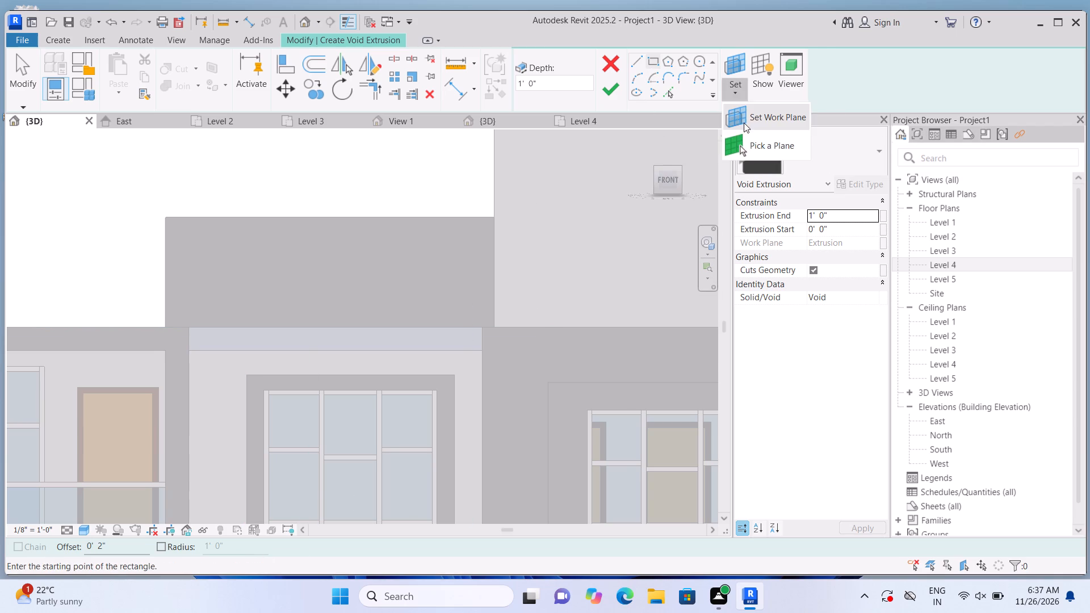
click(748, 149)
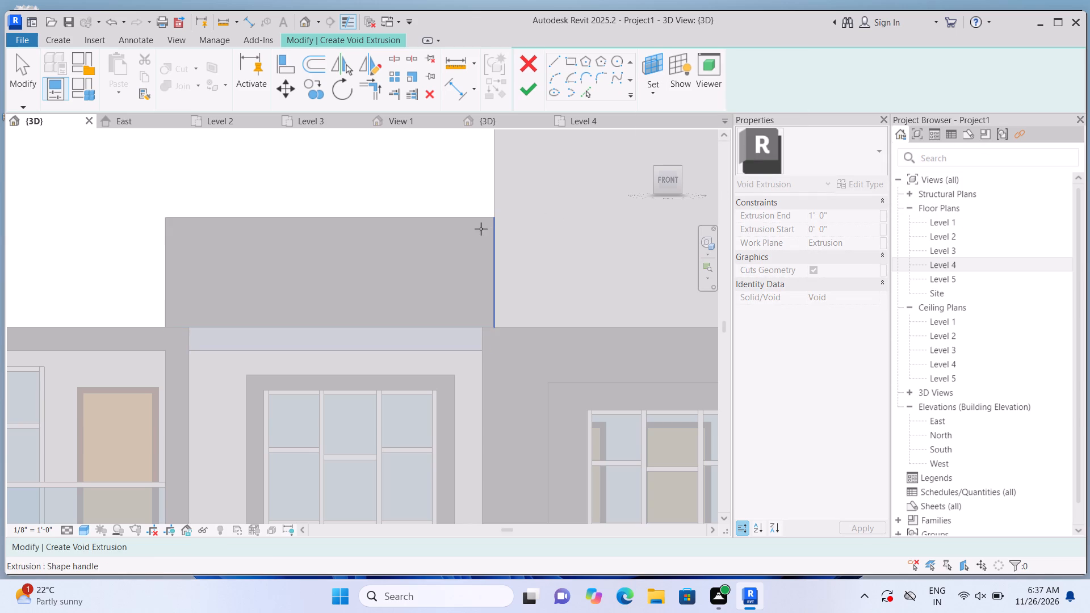
click(481, 229)
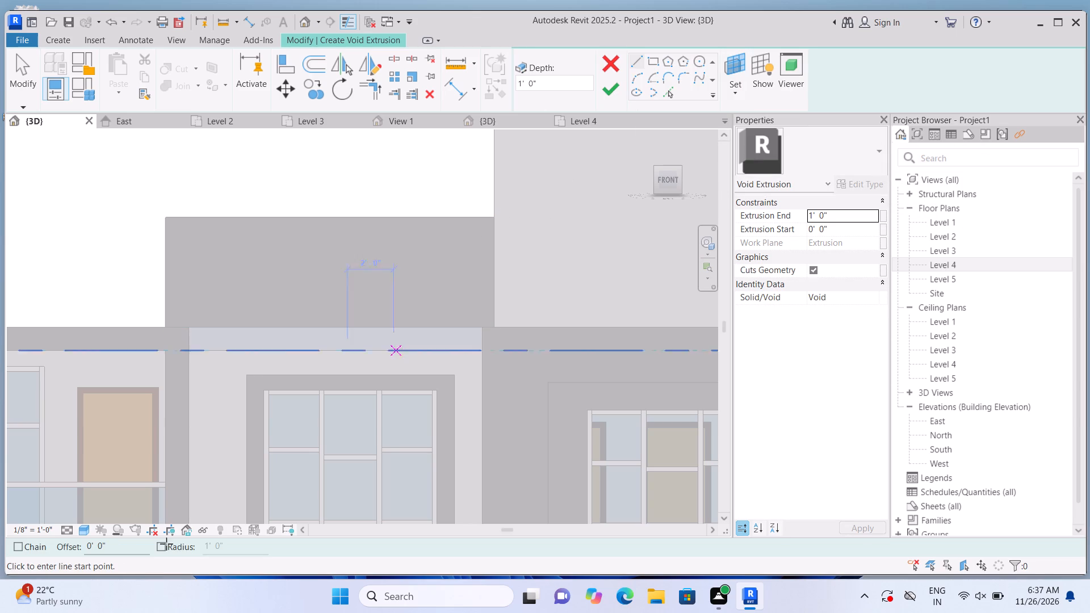
click(107, 547)
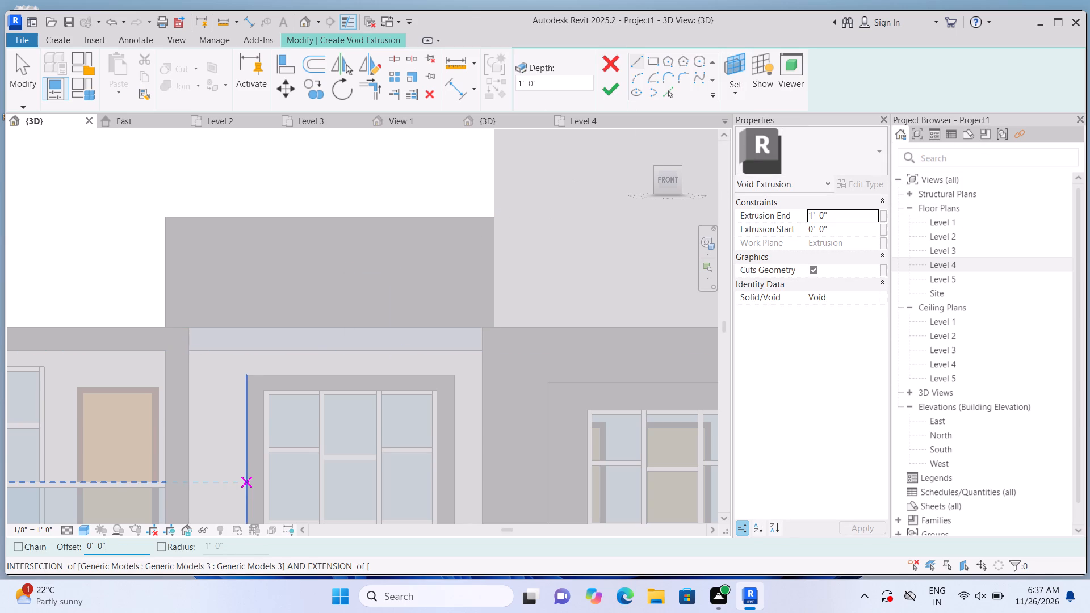
key(BackSpace)
key(BackSpace)
key(BackSpace)
key(BackSpace)
key(BackSpace)
key(BackSpace)
key(BackSpace)
key(BackSpace)
key(BackSpace)
key(BackSpace)
key(BackSpace)
key(BackSpace)
text(2")
key(Return)
click(656, 62)
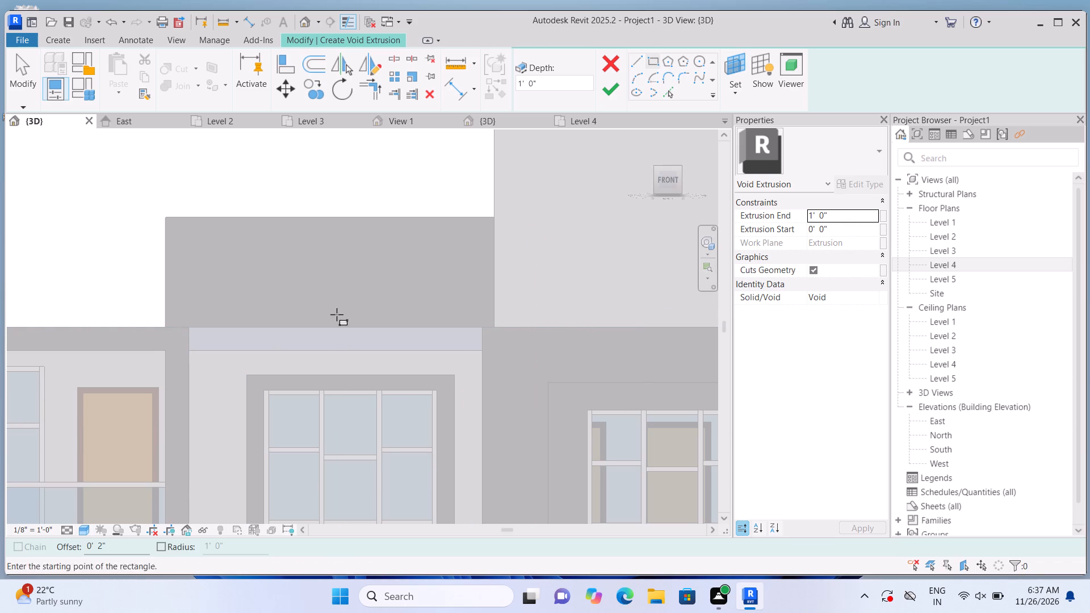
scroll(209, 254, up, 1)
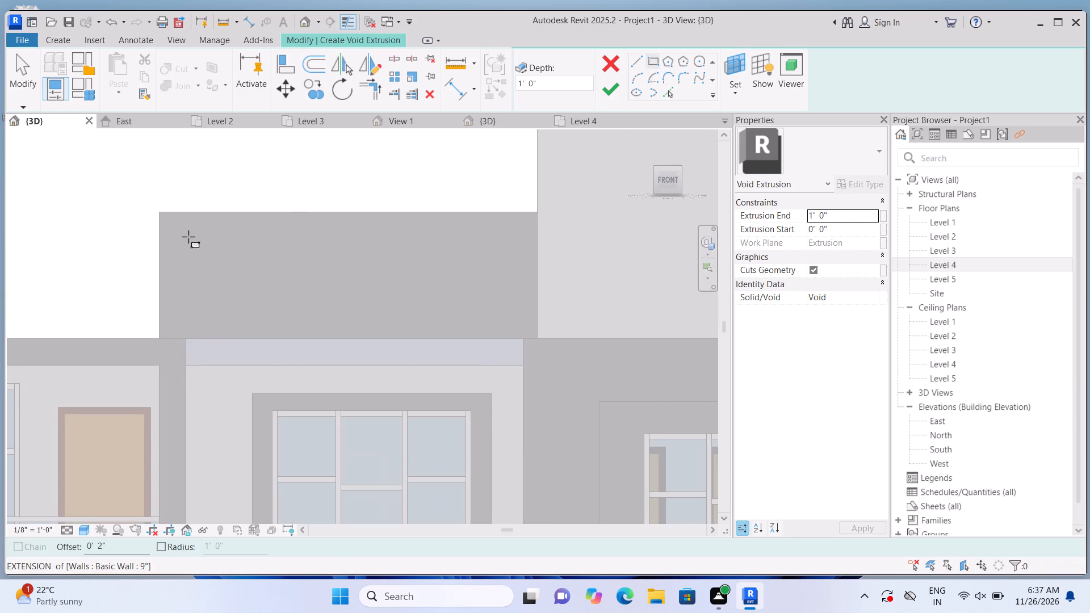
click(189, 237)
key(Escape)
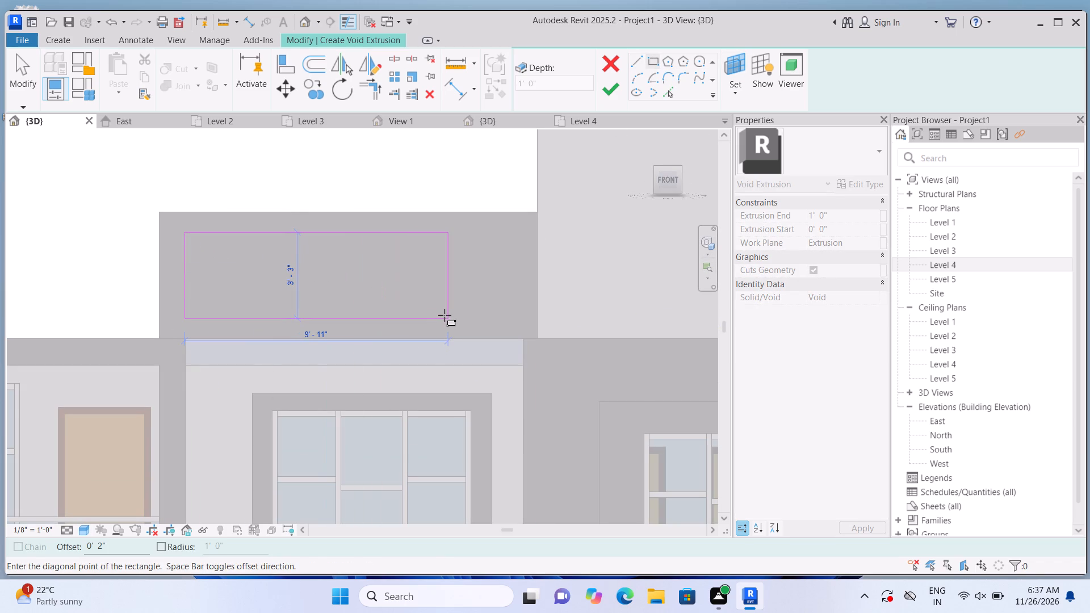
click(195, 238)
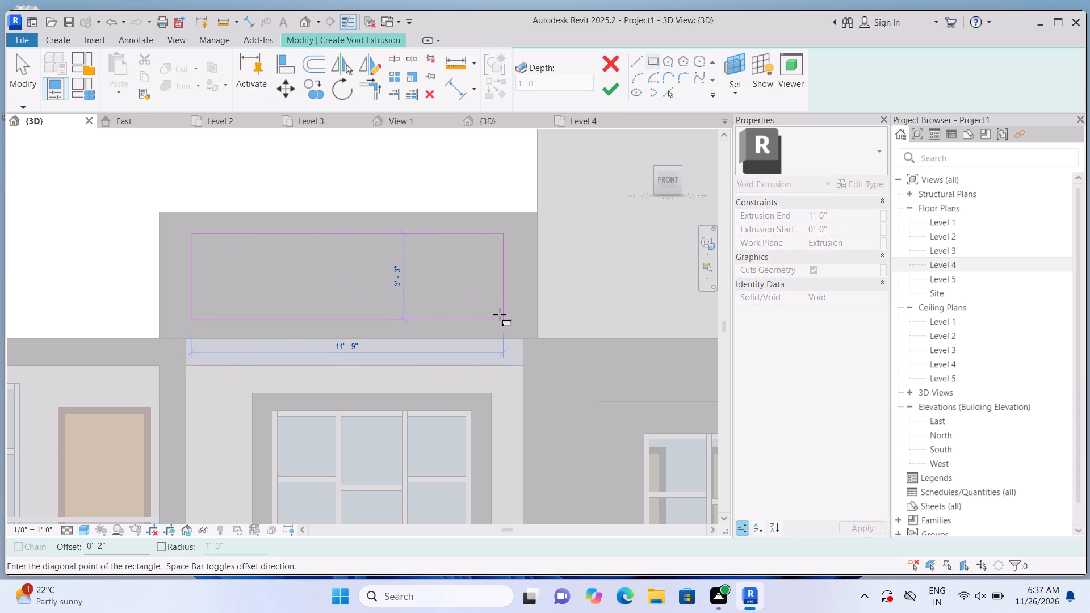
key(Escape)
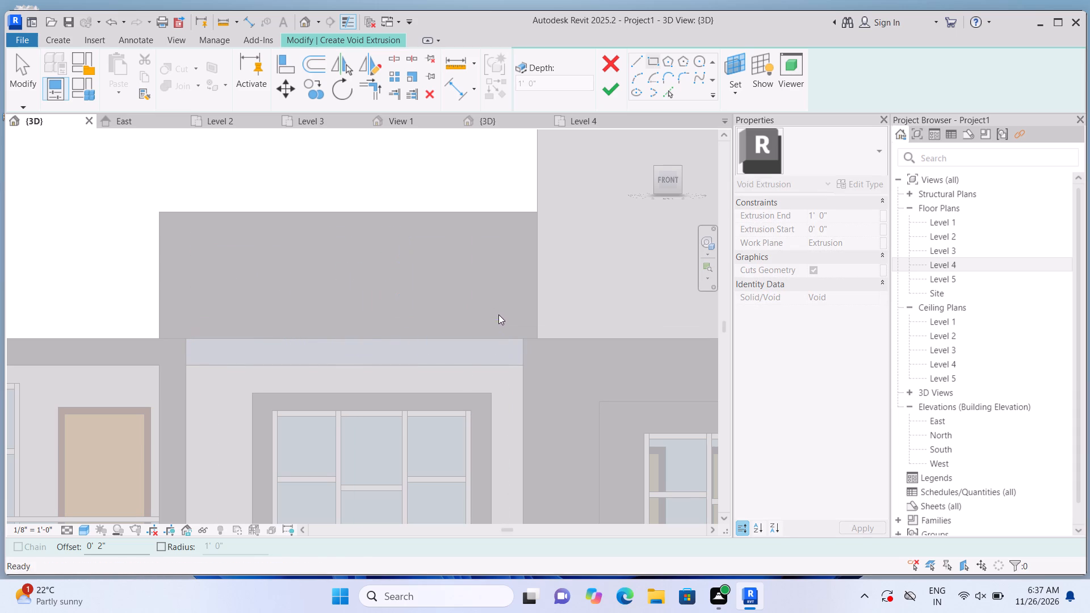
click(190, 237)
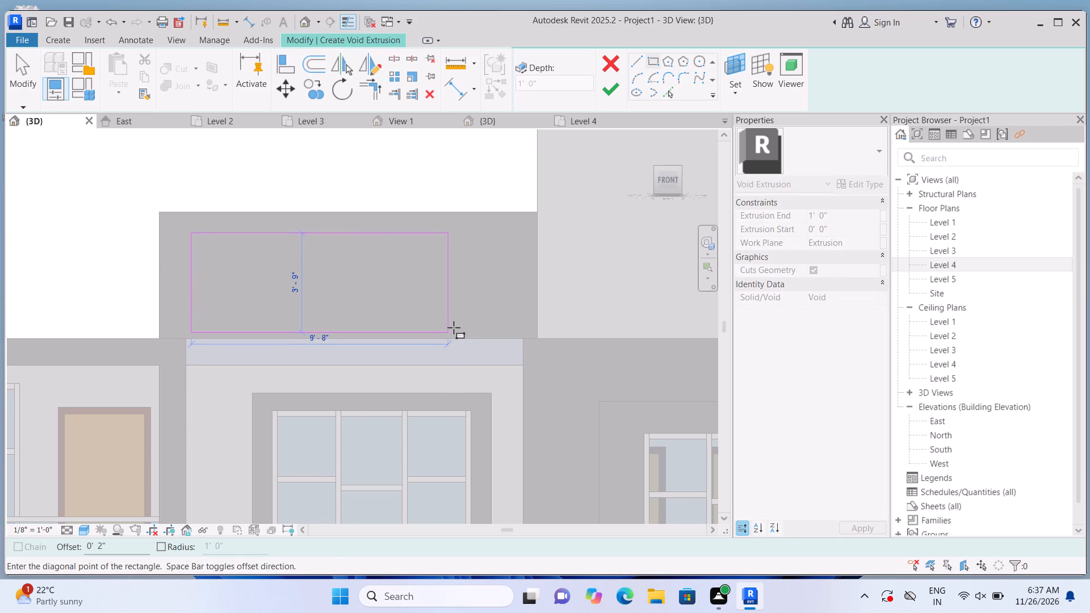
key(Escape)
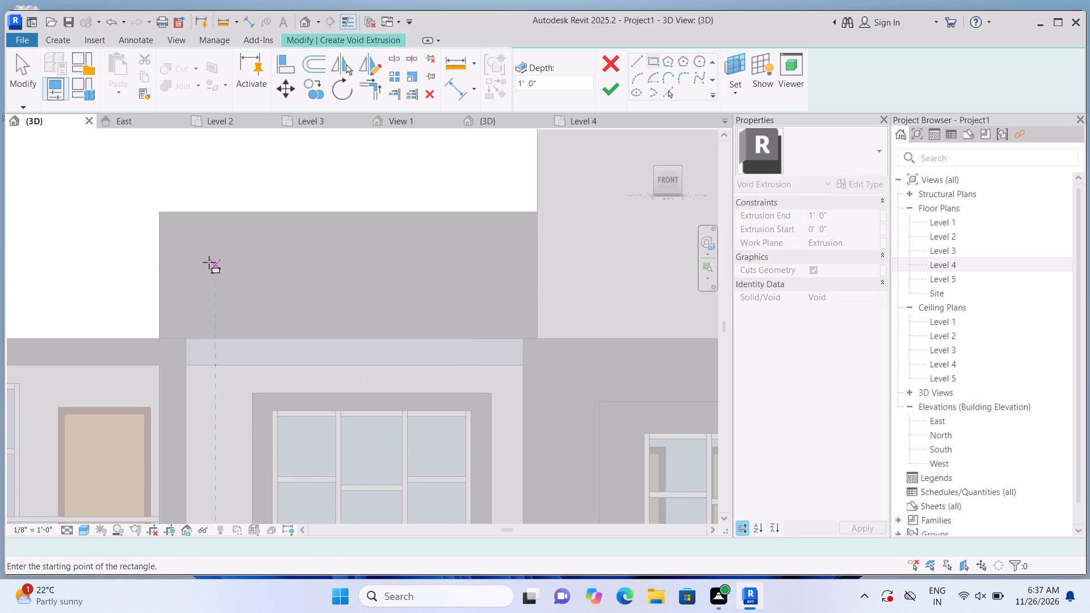
Sketch the void's rectangle, about 12' 2" by 2' 10", inset within the rooftop block's front face.
click(190, 241)
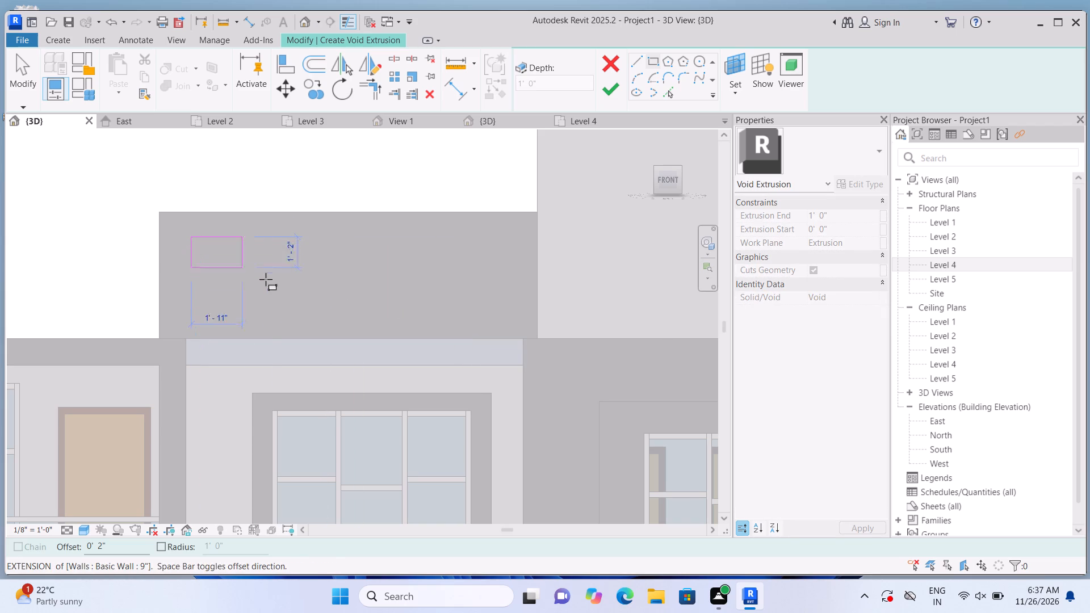
double_click(507, 309)
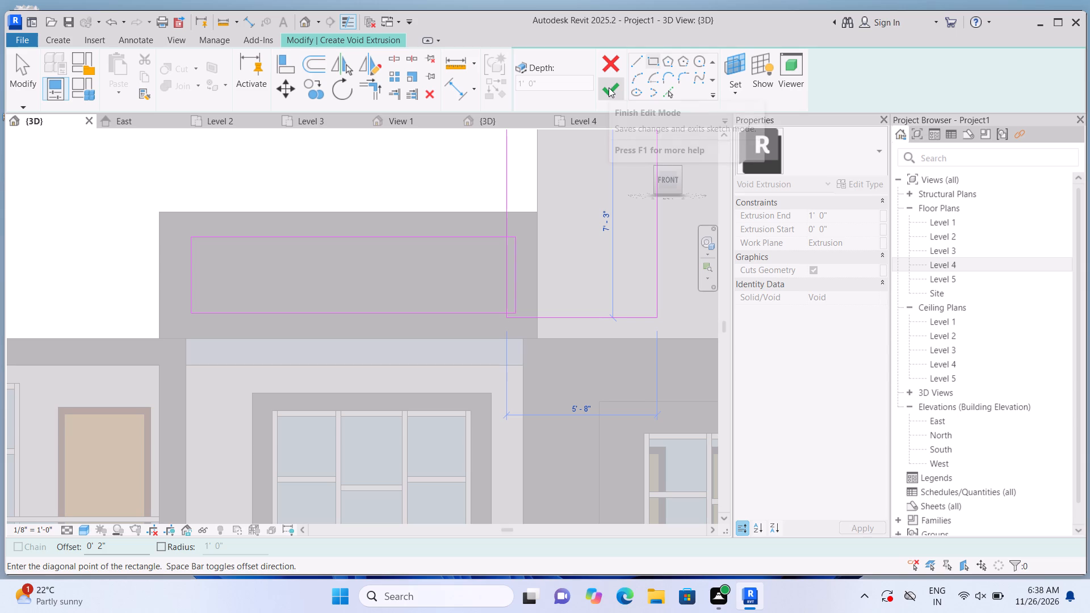
Finish the void extrusion sketch with a 1' 0" depth to cut a rectangular recess into the rooftop block's front face.
click(609, 87)
click(475, 190)
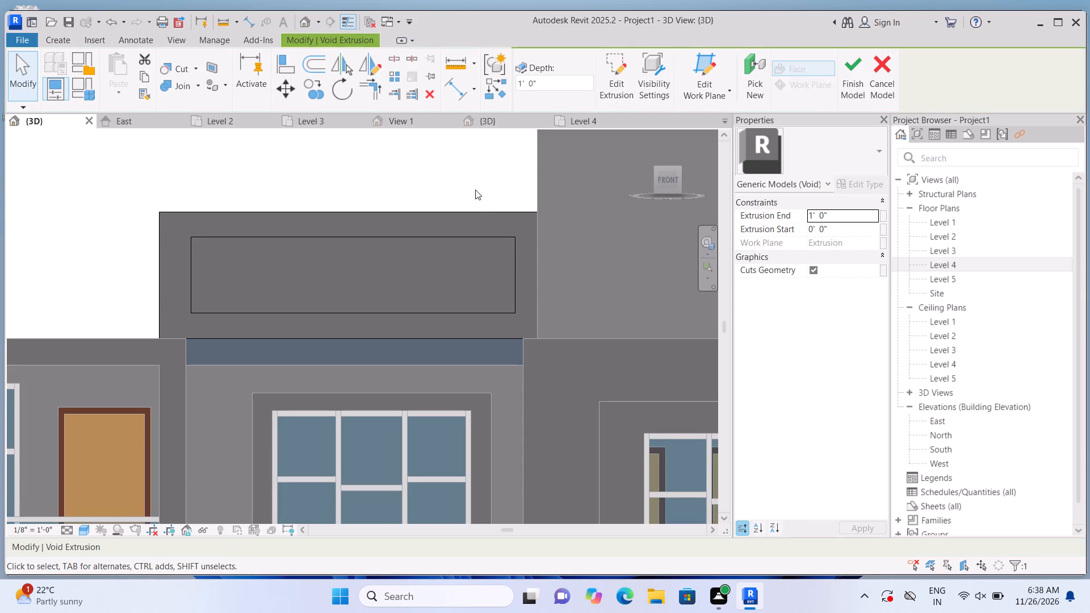
click(475, 252)
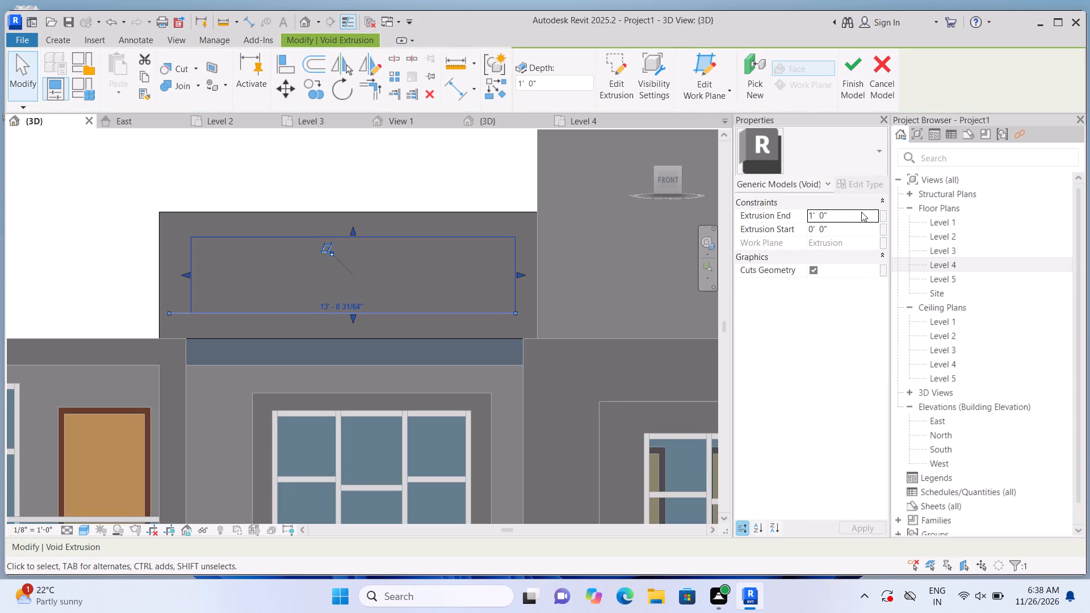
click(465, 167)
Examine the rooftop block's recess and how the block meets the main roof and gabled enclosure, from the front-left and the left side.
scroll(465, 168, down, 1)
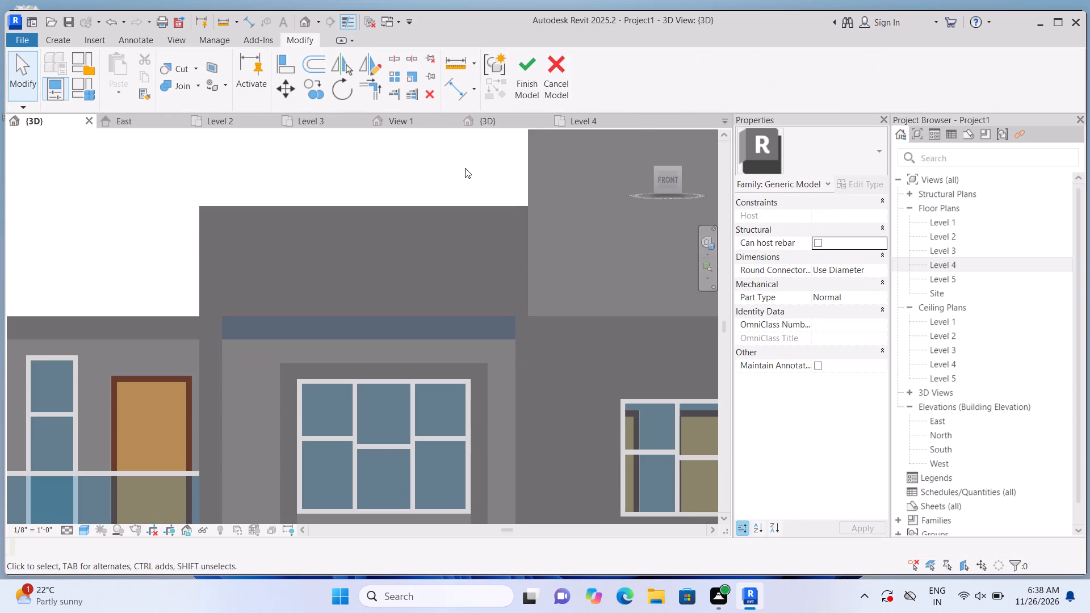
shift+middle_drag(322, 154, 412, 184)
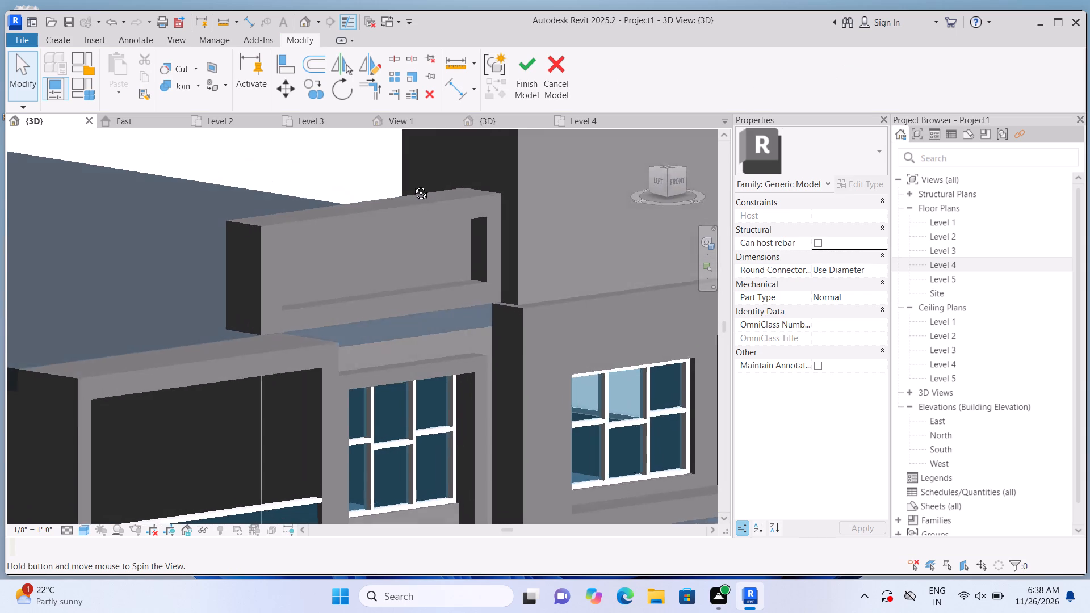
shift+middle_drag(412, 184, 405, 175)
scroll(397, 184, down, 2)
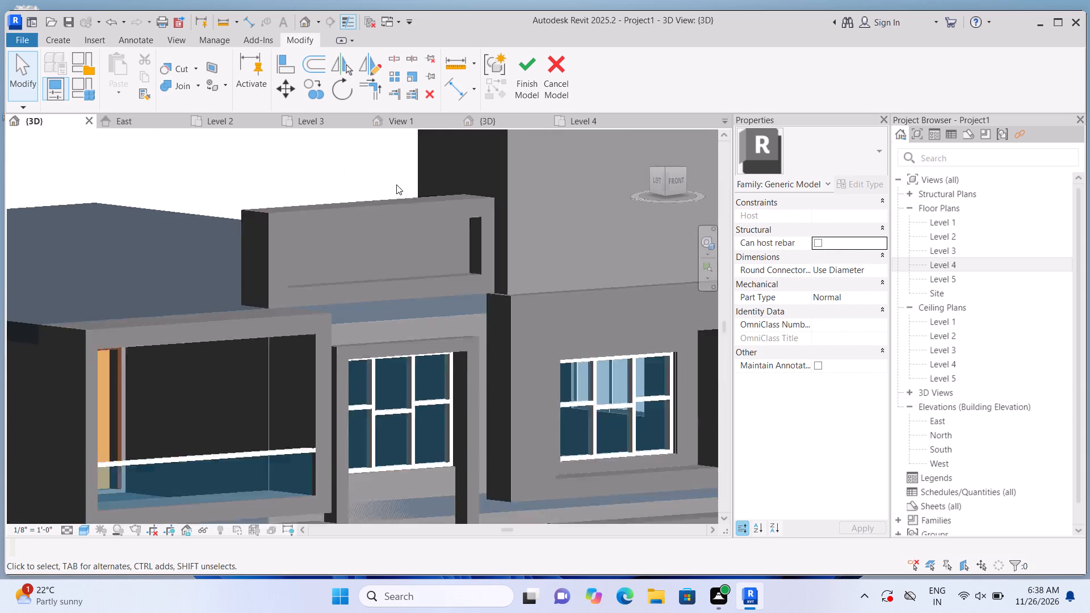
scroll(396, 184, down, 3)
scroll(261, 254, down, 1)
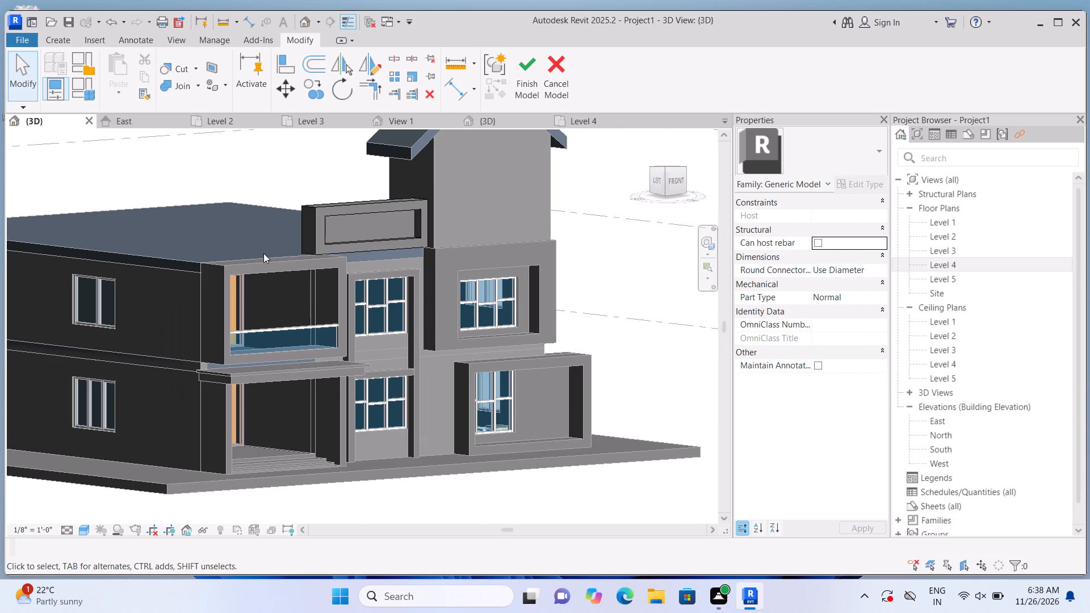
scroll(283, 238, down, 4)
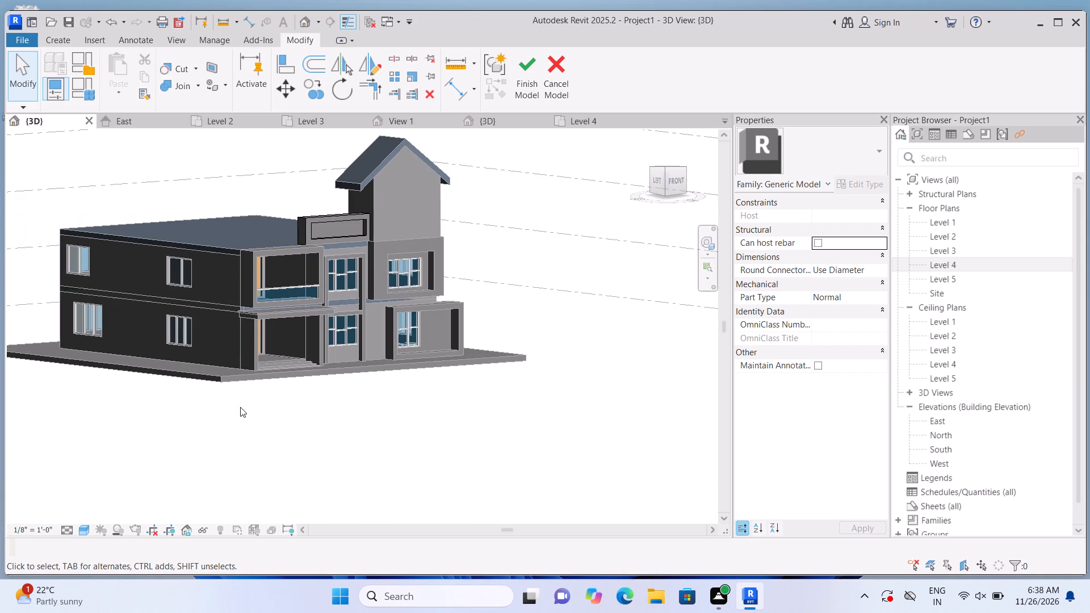
shift+middle_drag(112, 433, 216, 474)
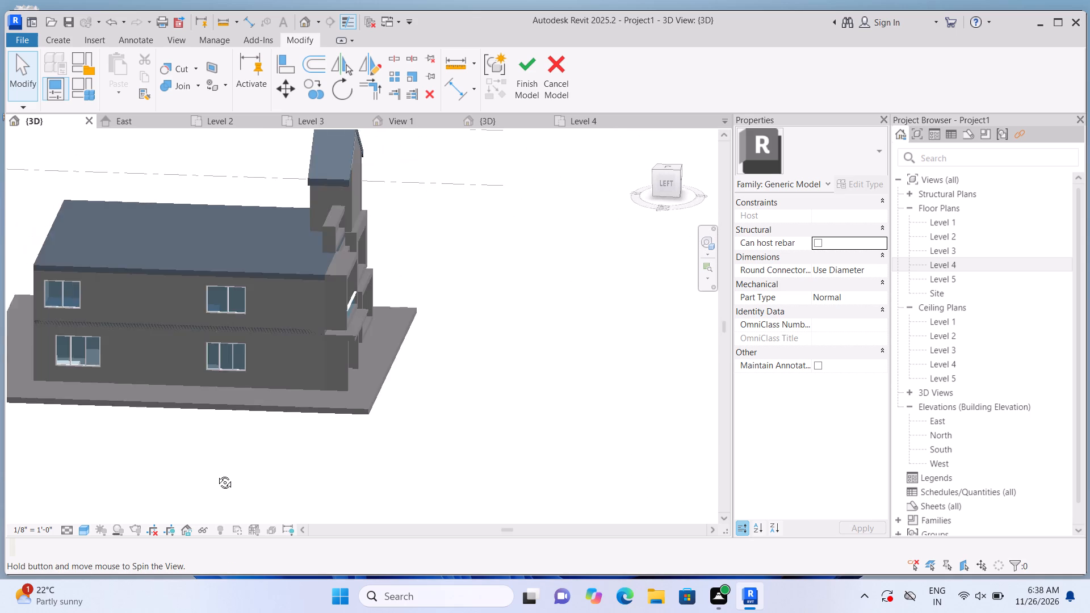
shift+middle_drag(216, 474, 258, 489)
scroll(426, 203, up, 2)
middle_drag(429, 209, 440, 260)
middle_drag(442, 272, 445, 293)
middle_click(449, 299)
scroll(424, 347, up, 1)
middle_drag(431, 345, 433, 319)
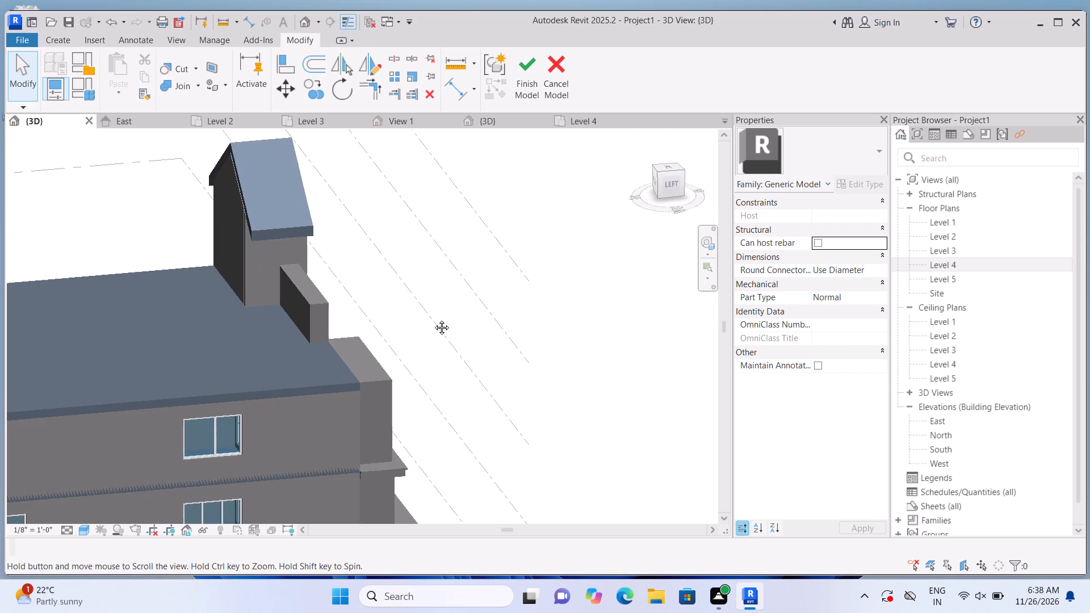
middle_drag(433, 319, 441, 285)
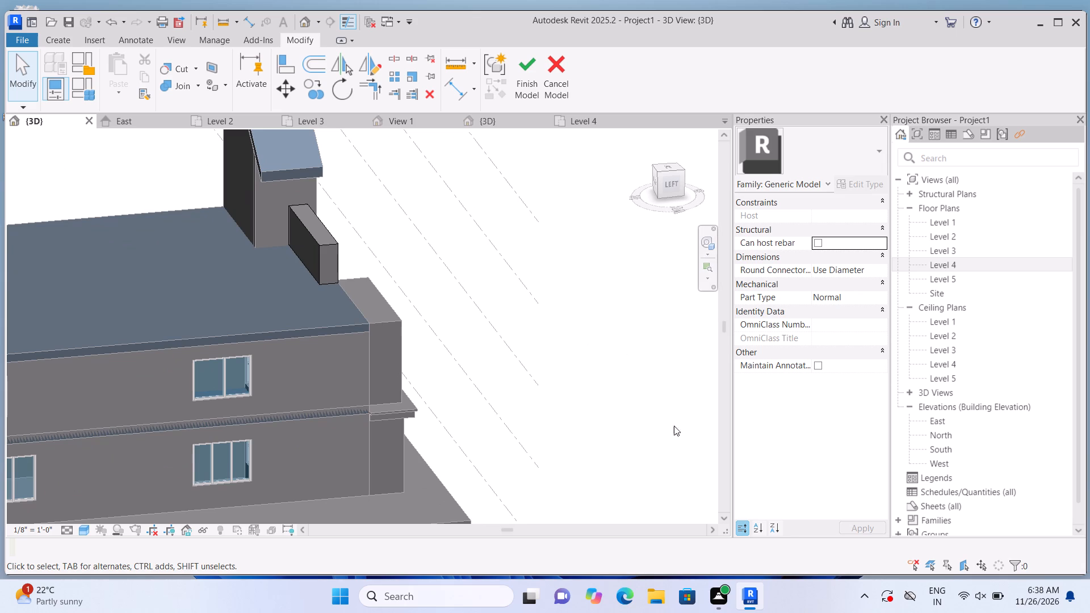
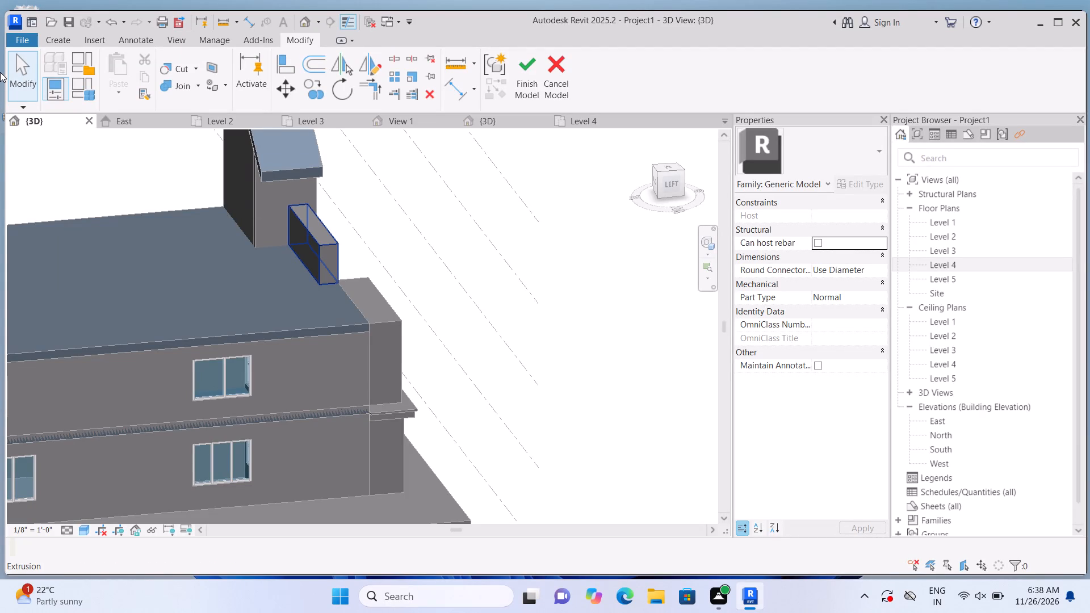
Start a solid extrusion and pick the main roof's surface beside the recessed rooftop block as its work plane.
click(54, 38)
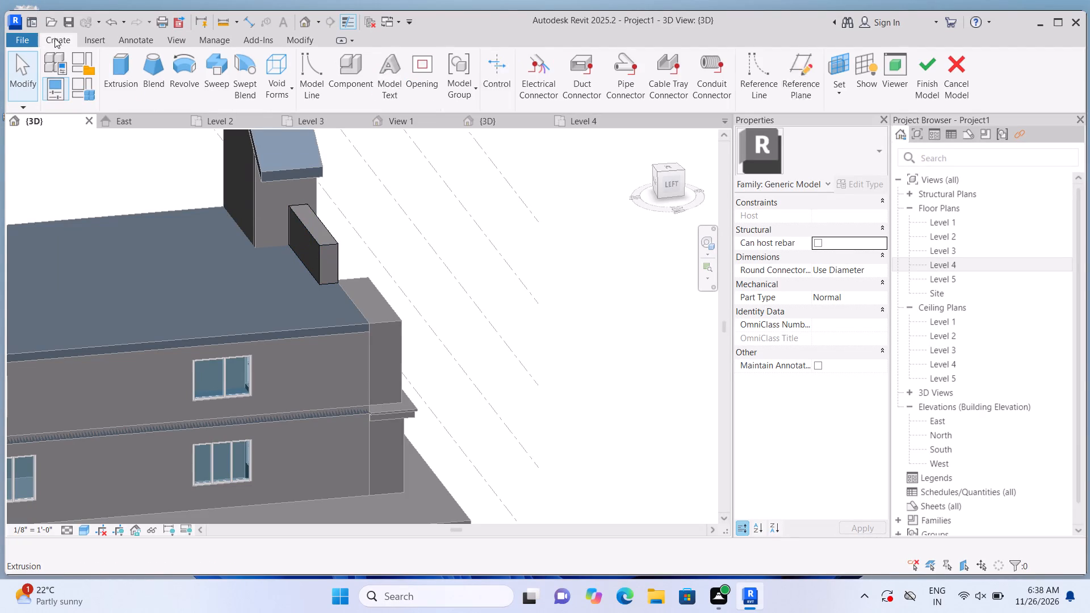
click(112, 75)
click(733, 94)
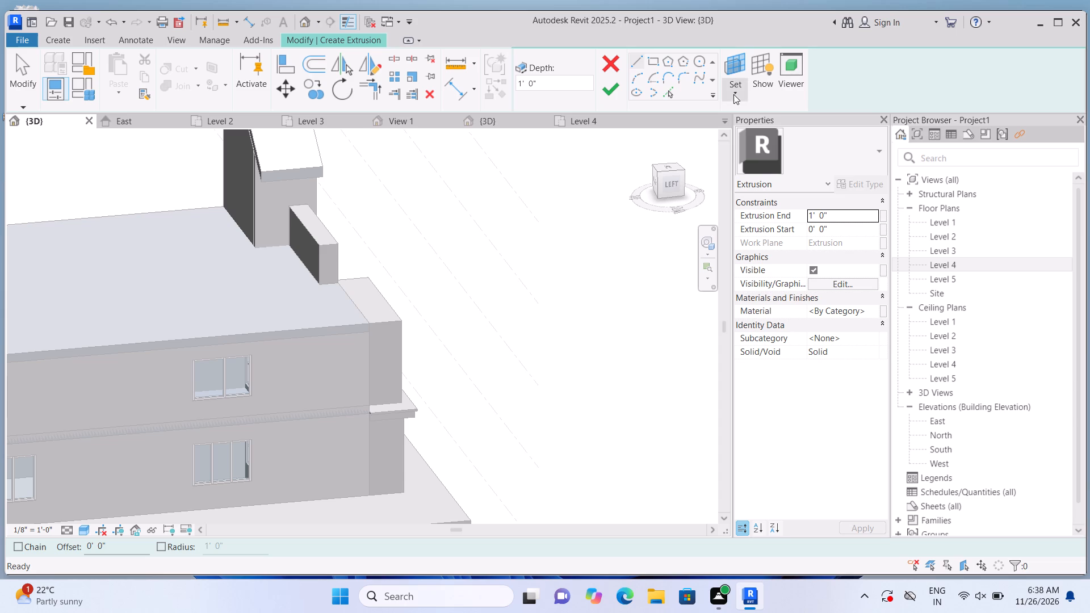
click(745, 137)
scroll(527, 233, up, 2)
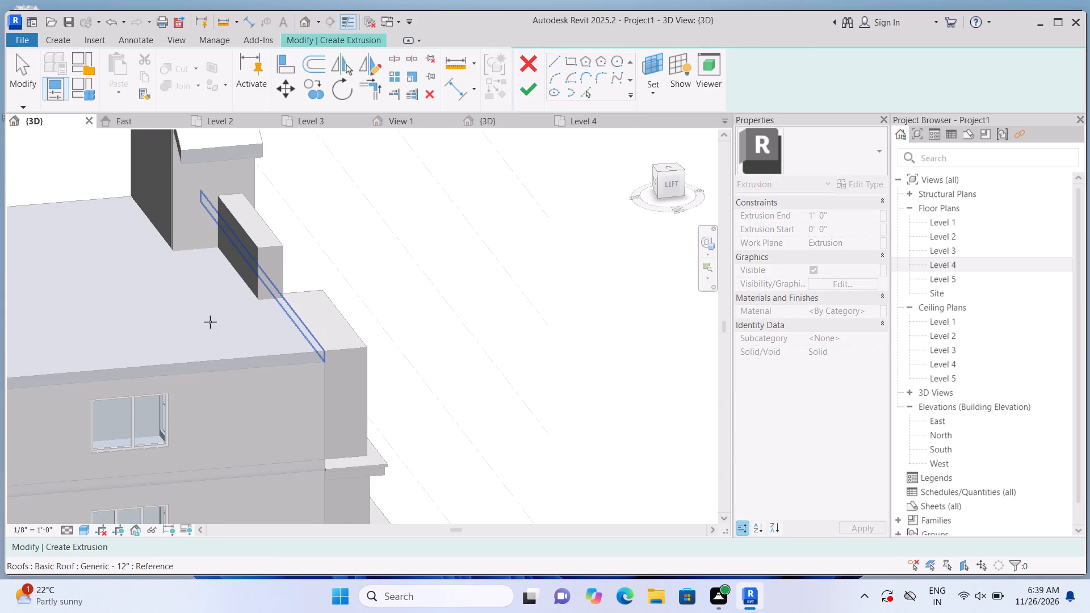
click(212, 320)
middle_drag(470, 221, 645, 189)
scroll(486, 223, up, 1)
scroll(604, 229, down, 1)
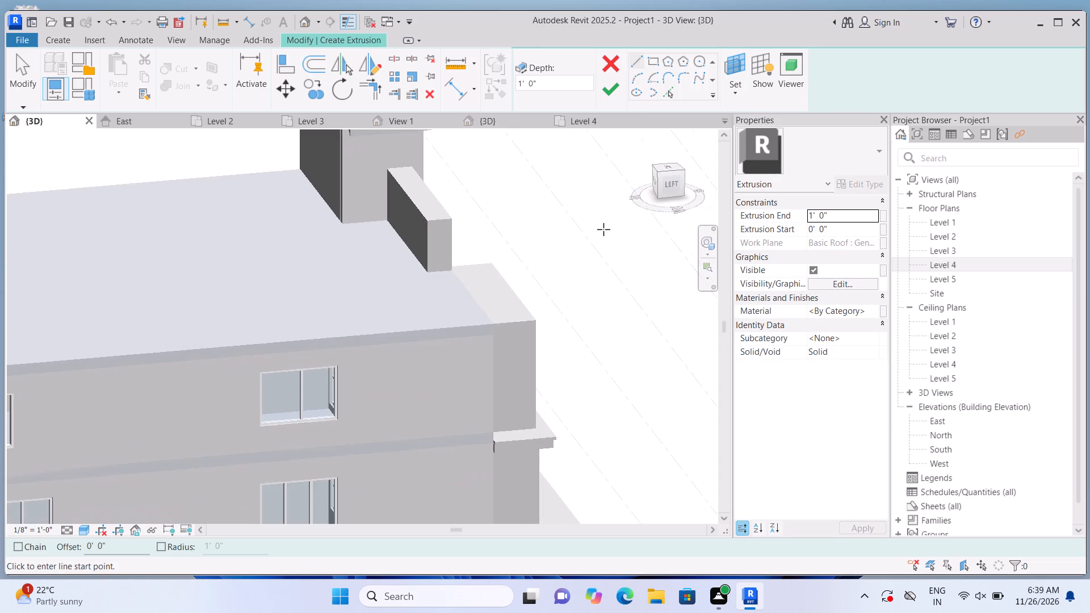
scroll(550, 216, up, 3)
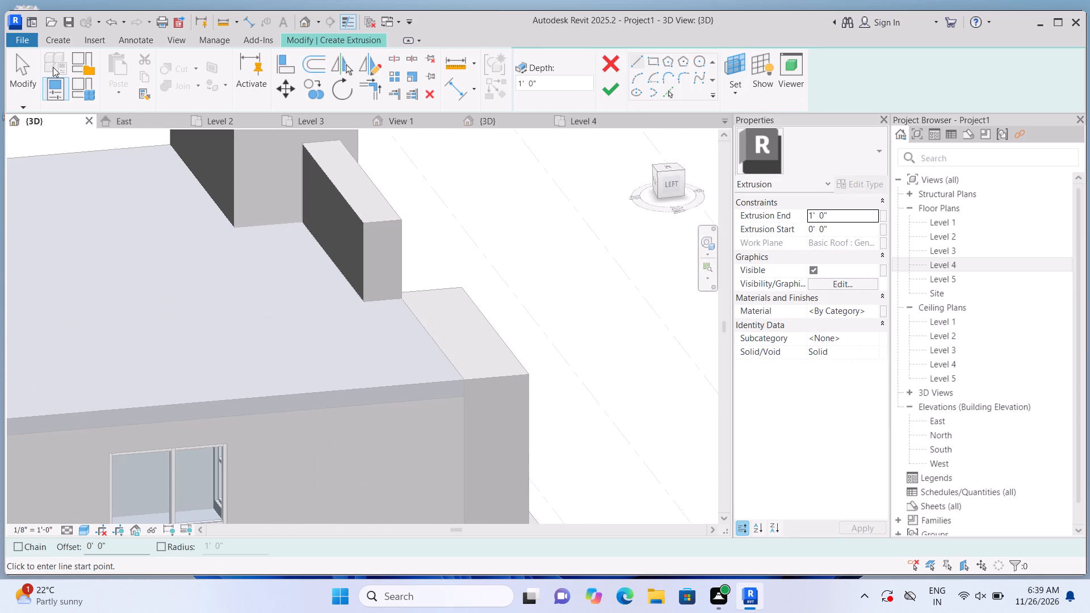
click(743, 93)
click(750, 141)
click(383, 385)
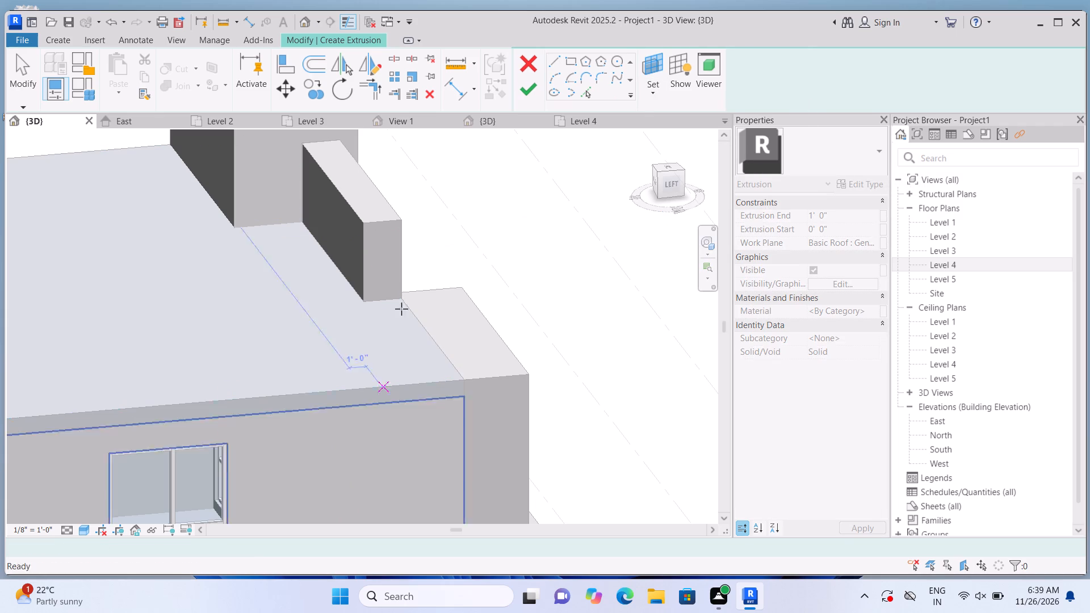
Sketch a rectangle about 6' 4" by 14' 6" from the recessed block's corner to the roof's side edge and extrude it 1' 0".
click(651, 63)
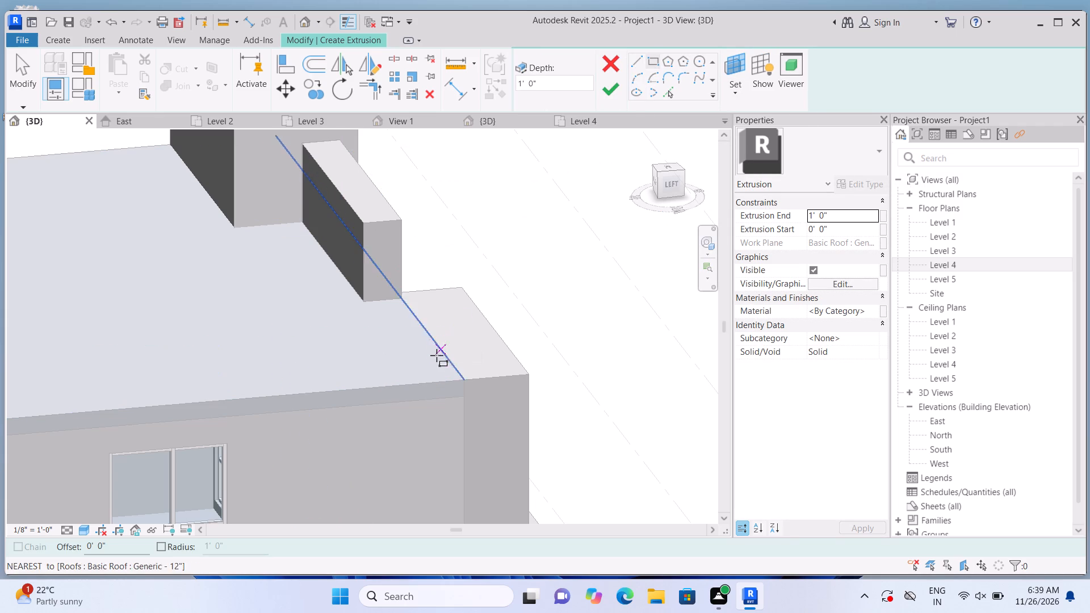
scroll(431, 356, up, 2)
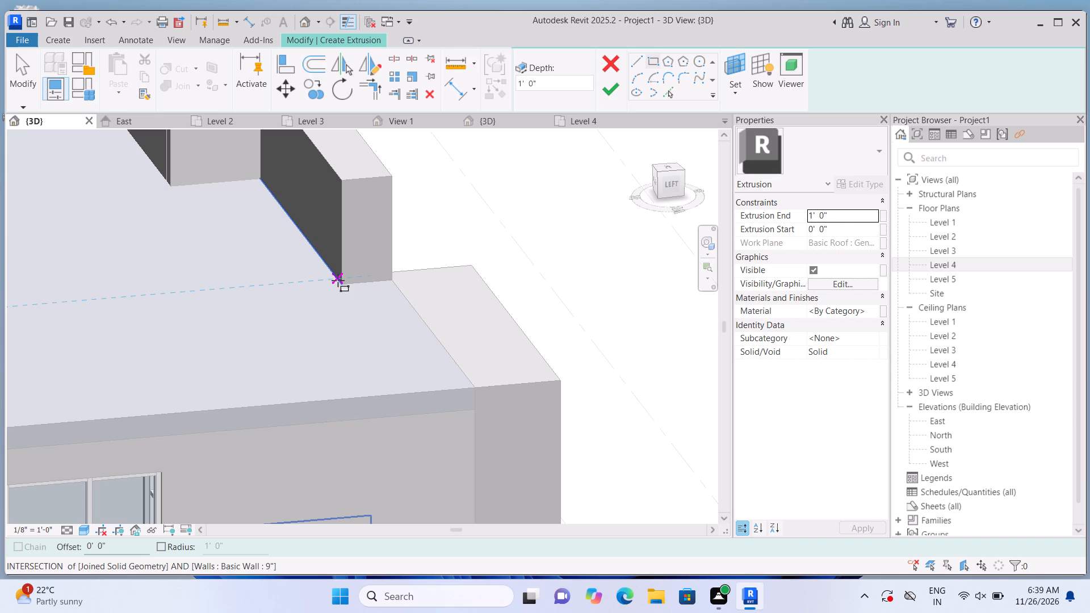
click(341, 284)
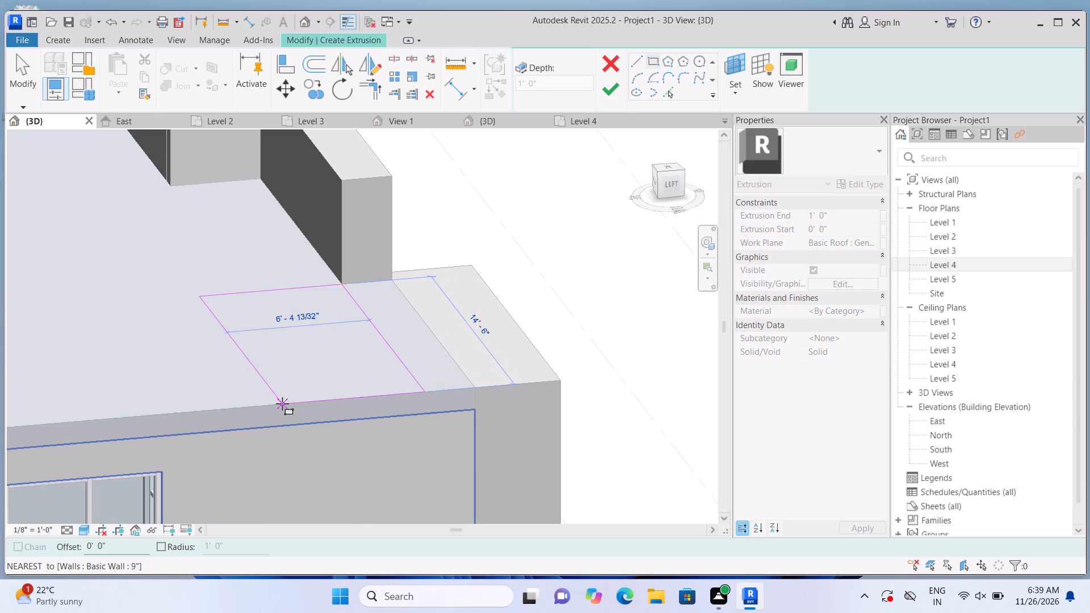
click(282, 404)
click(608, 90)
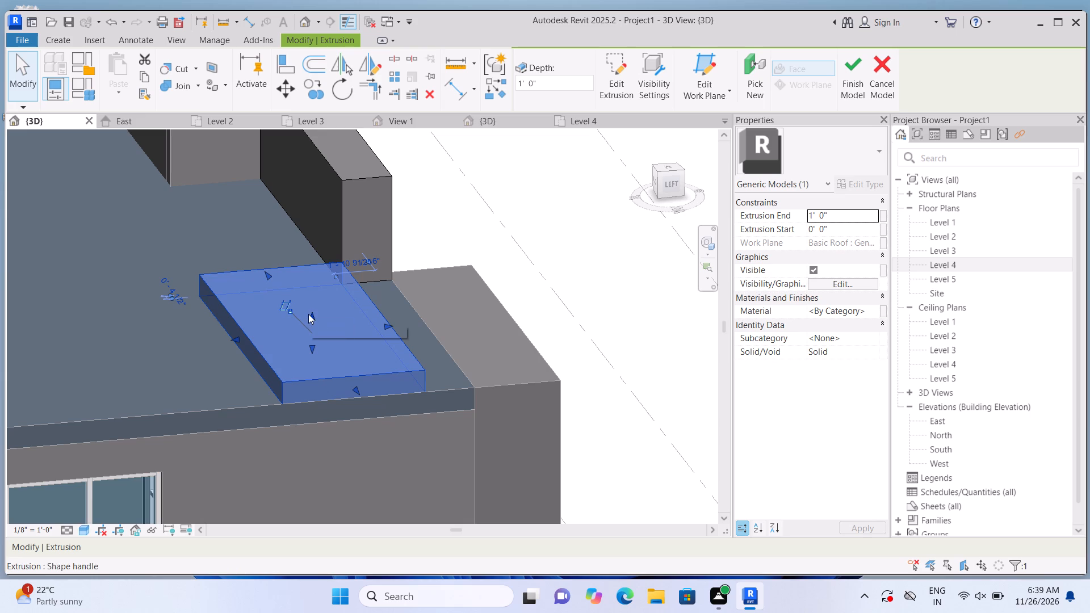
Stretch the new rooftop box upward to roughly the height of the recessed block beside it.
drag(311, 313, 309, 235)
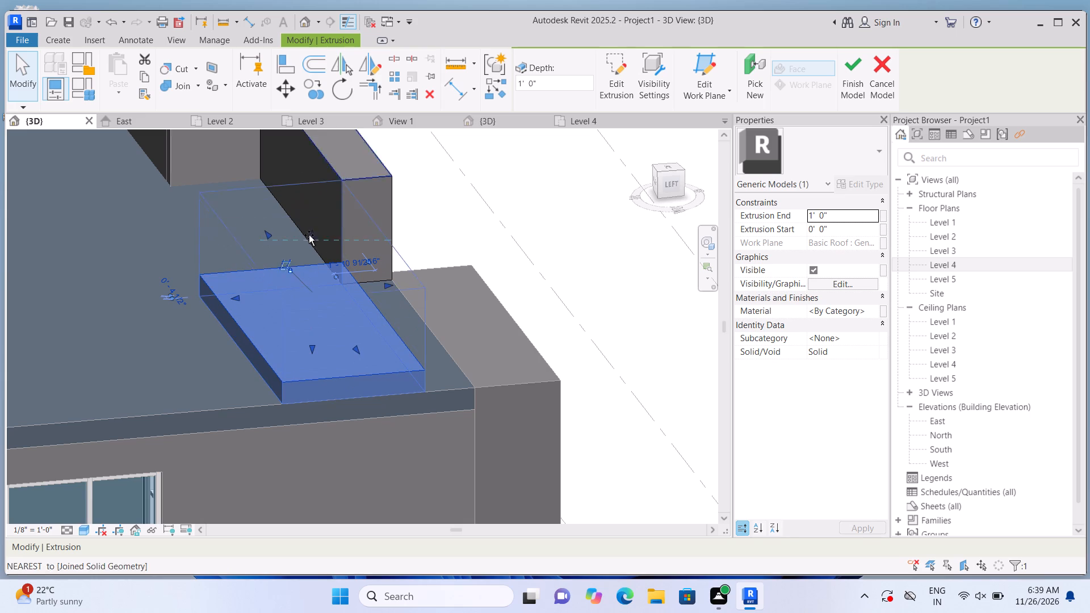
drag(309, 235, 306, 219)
scroll(291, 241, down, 1)
click(567, 250)
scroll(567, 250, down, 1)
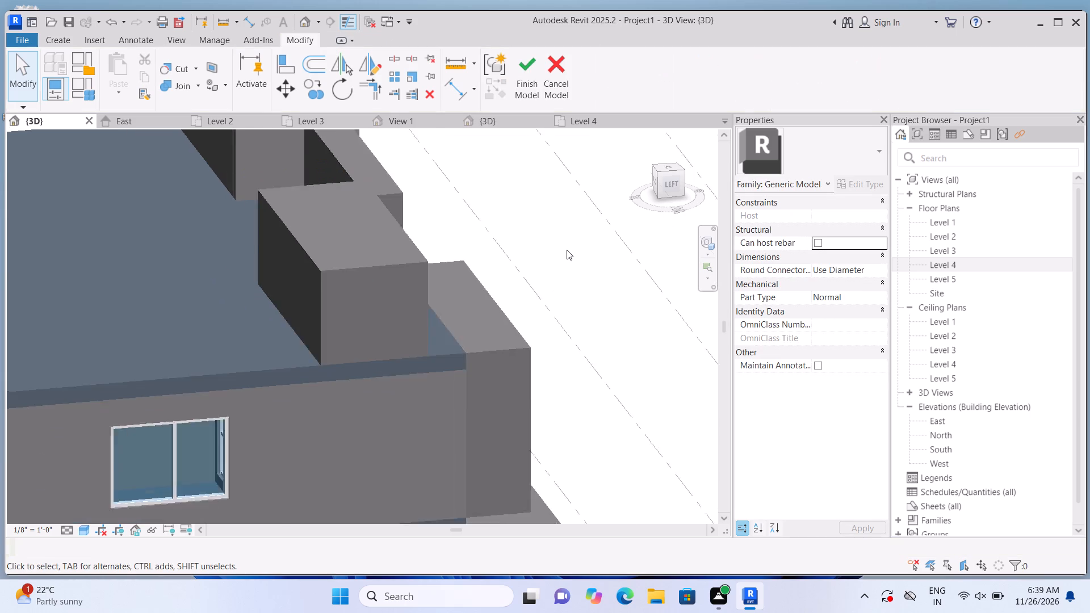
Start another solid extrusion on the balcony frame's top face and ready the Rectangle tool.
scroll(567, 250, down, 3)
middle_drag(603, 321, 467, 352)
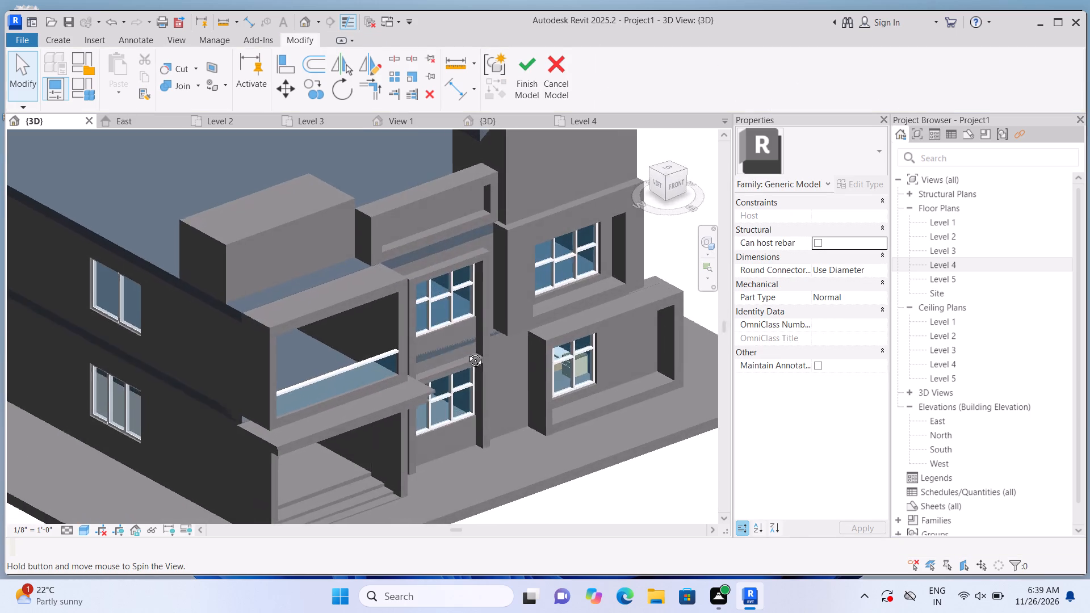
middle_drag(467, 352, 533, 357)
scroll(459, 349, up, 2)
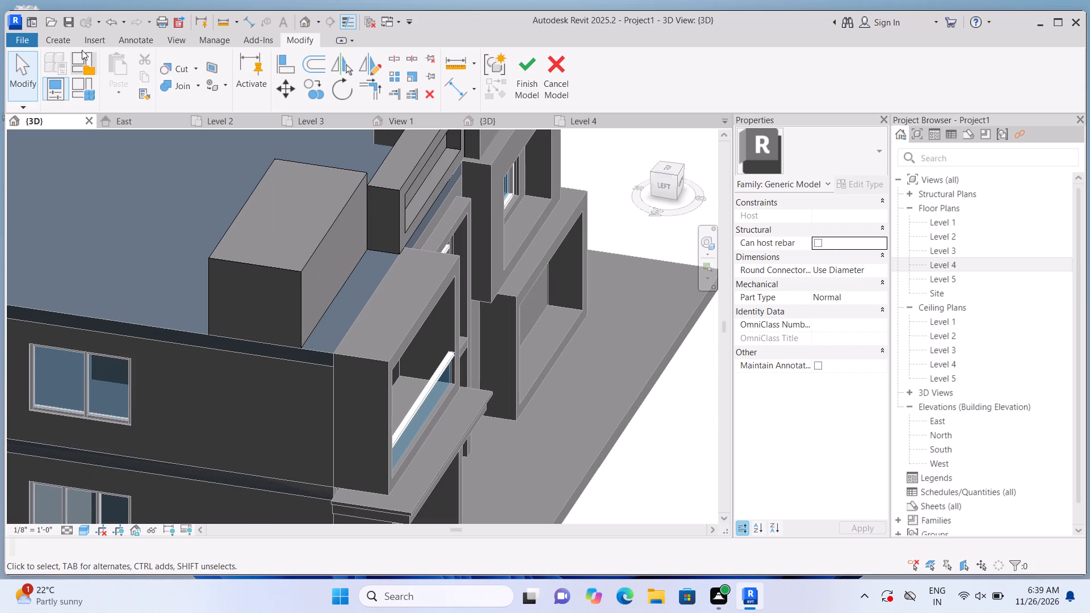
click(64, 36)
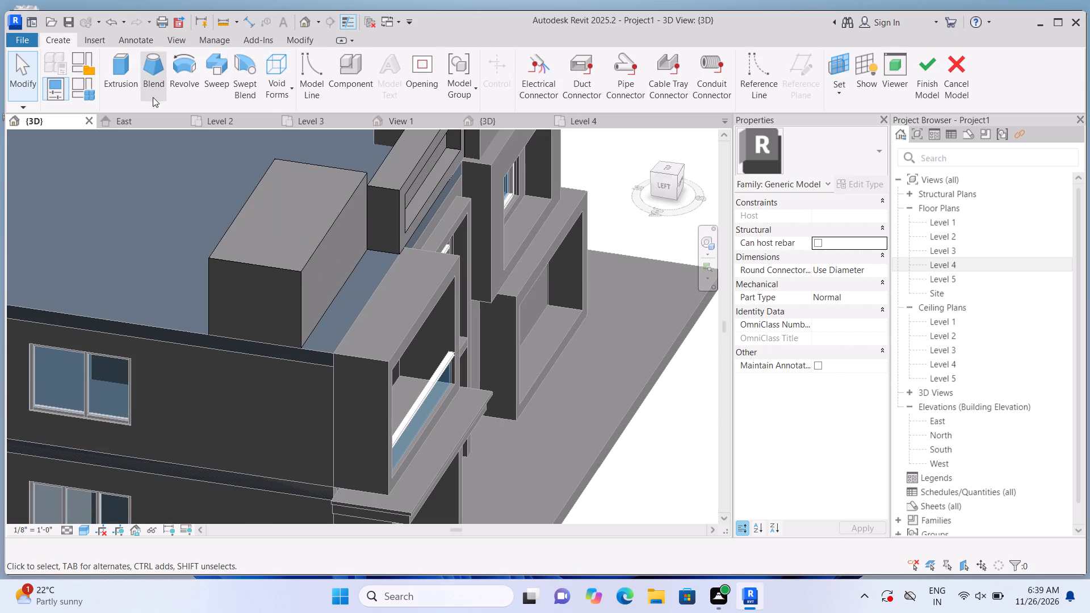
click(107, 77)
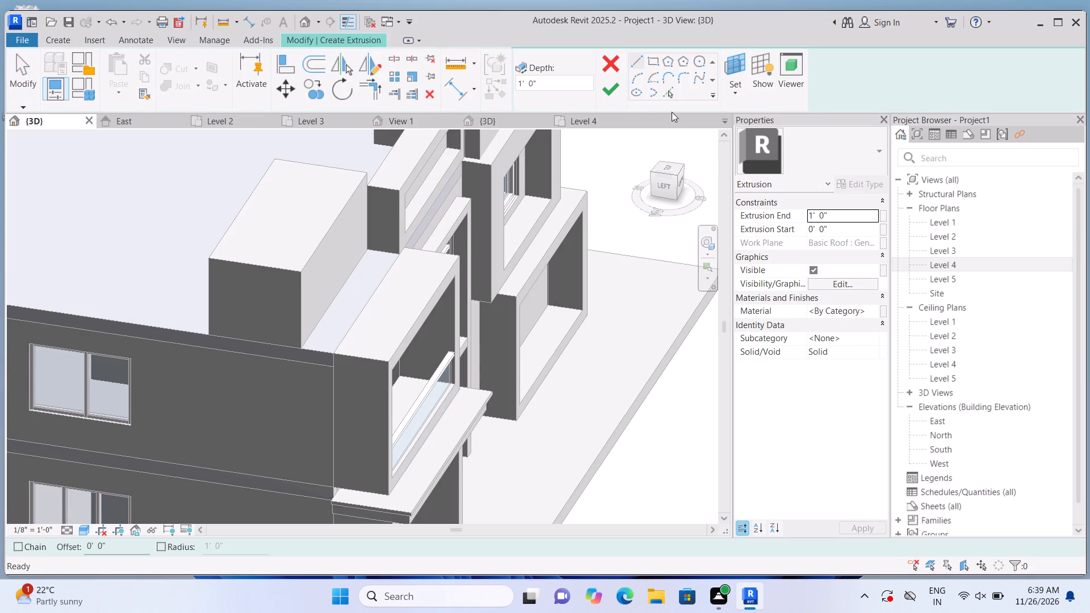
click(739, 98)
click(753, 156)
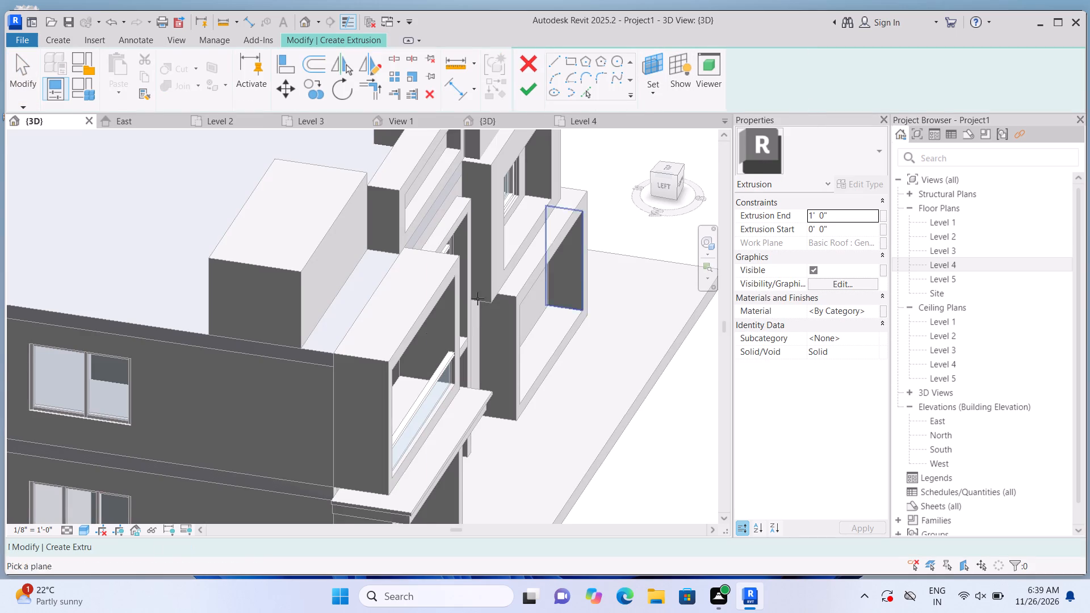
scroll(430, 337, up, 5)
click(361, 357)
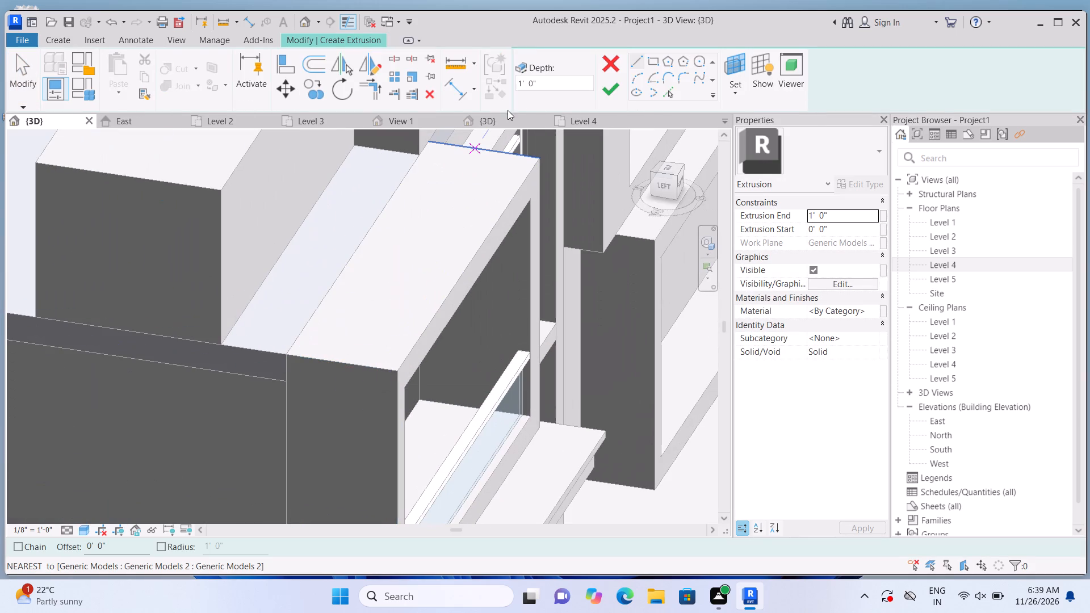
click(648, 62)
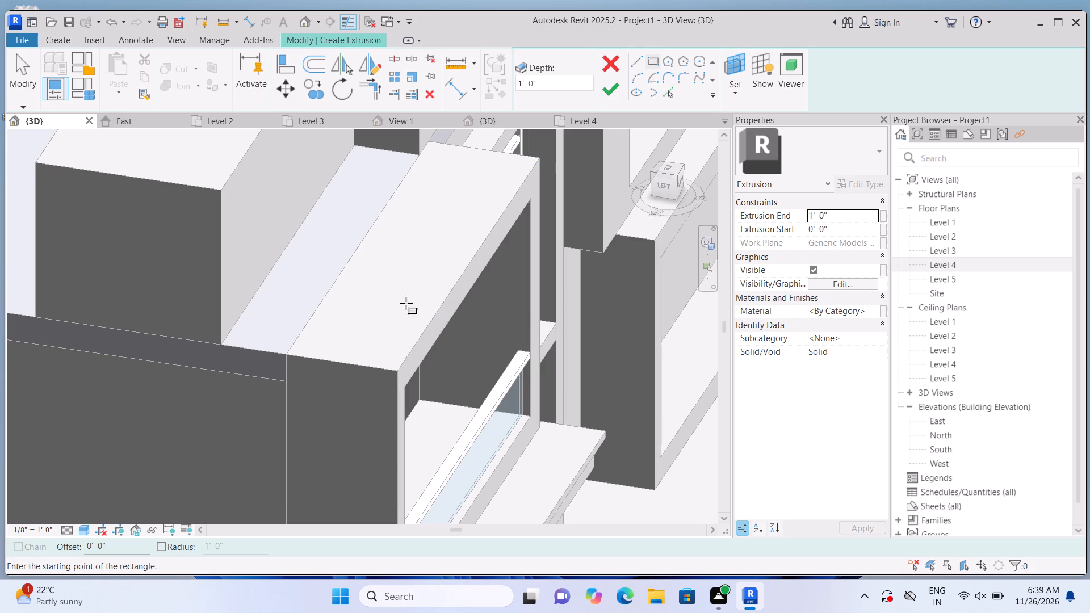
Sketch two small post profiles, about 5" wide, aligned near both ends of the balcony frame's roof-side edge and extrude them 1' 0".
middle_drag(400, 288, 409, 290)
scroll(379, 301, up, 1)
shift+middle_drag(379, 301, 383, 302)
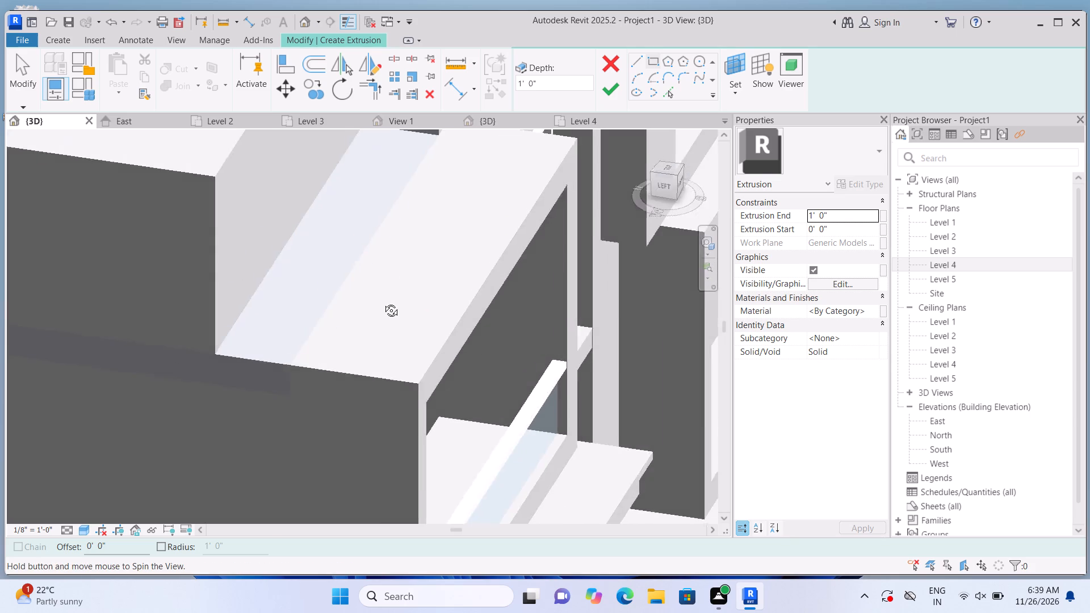
shift+middle_drag(383, 302, 409, 310)
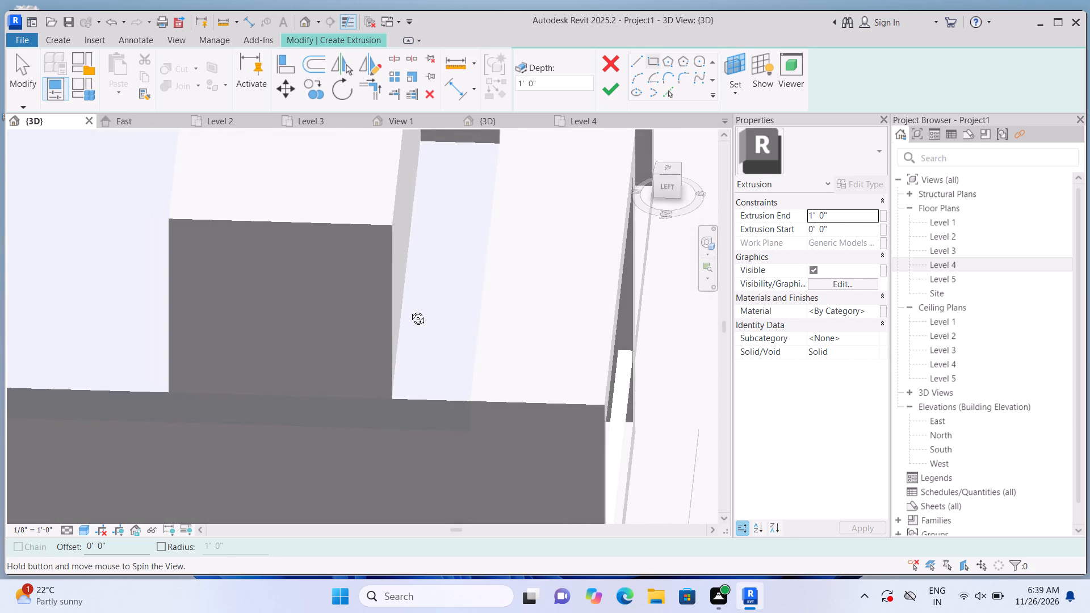
shift+middle_drag(409, 310, 381, 316)
middle_drag(391, 291, 404, 360)
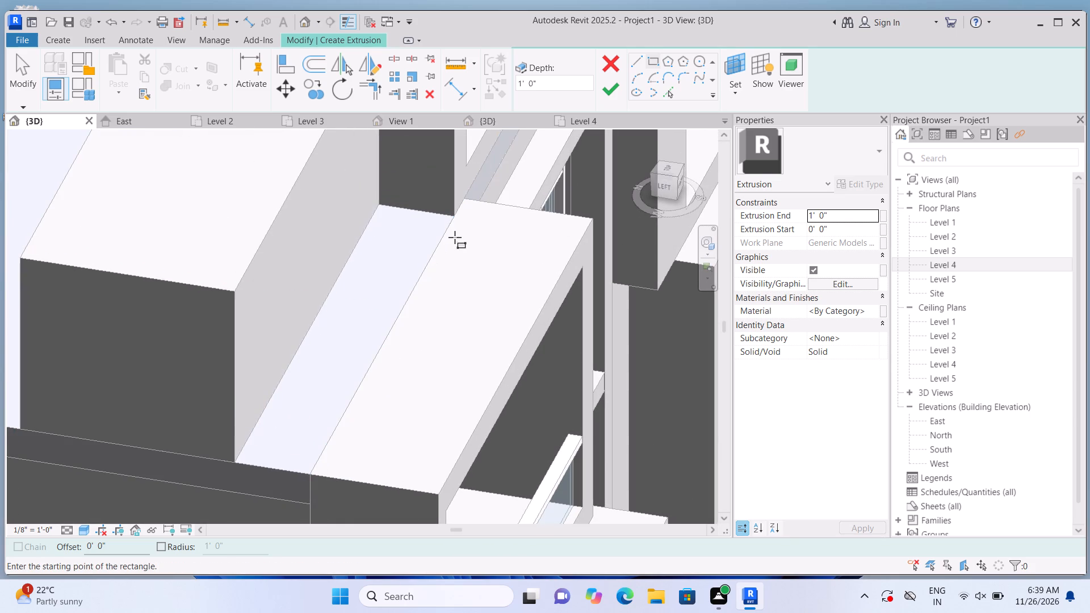
click(457, 223)
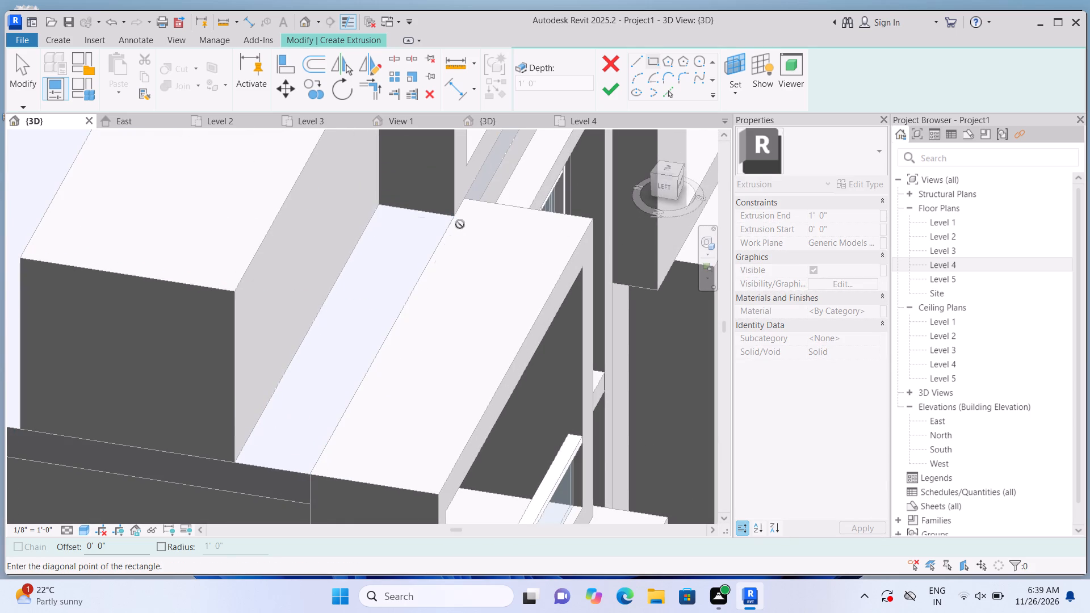
click(464, 239)
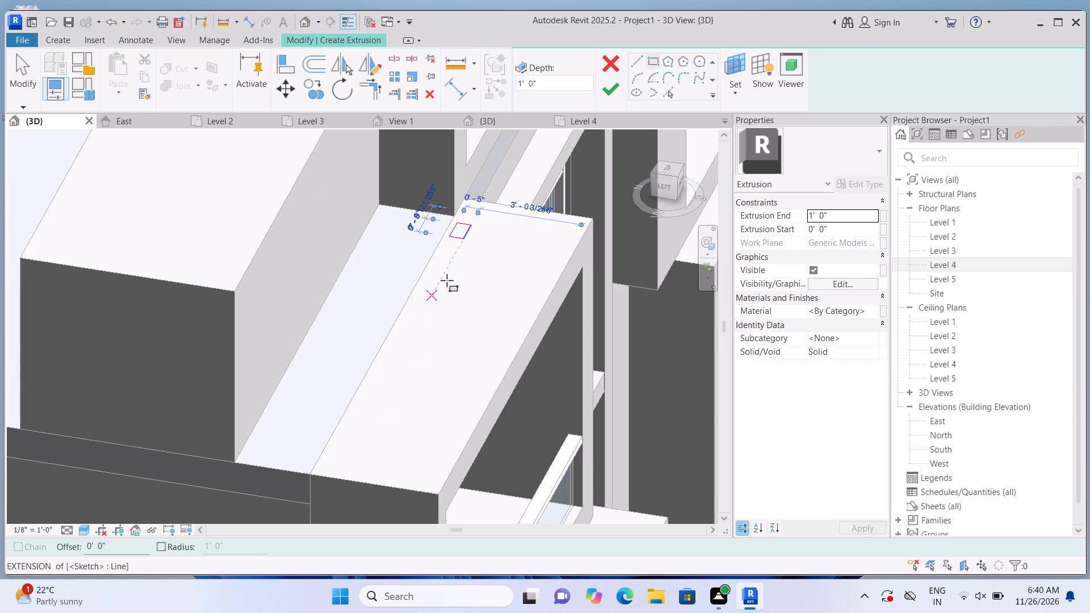
click(363, 421)
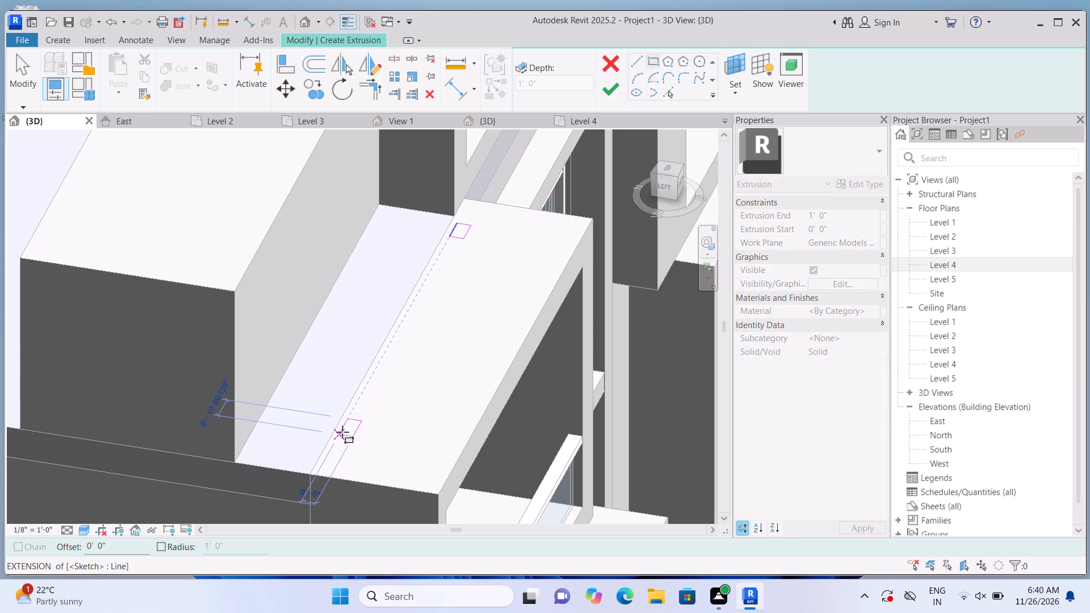
click(342, 432)
click(609, 88)
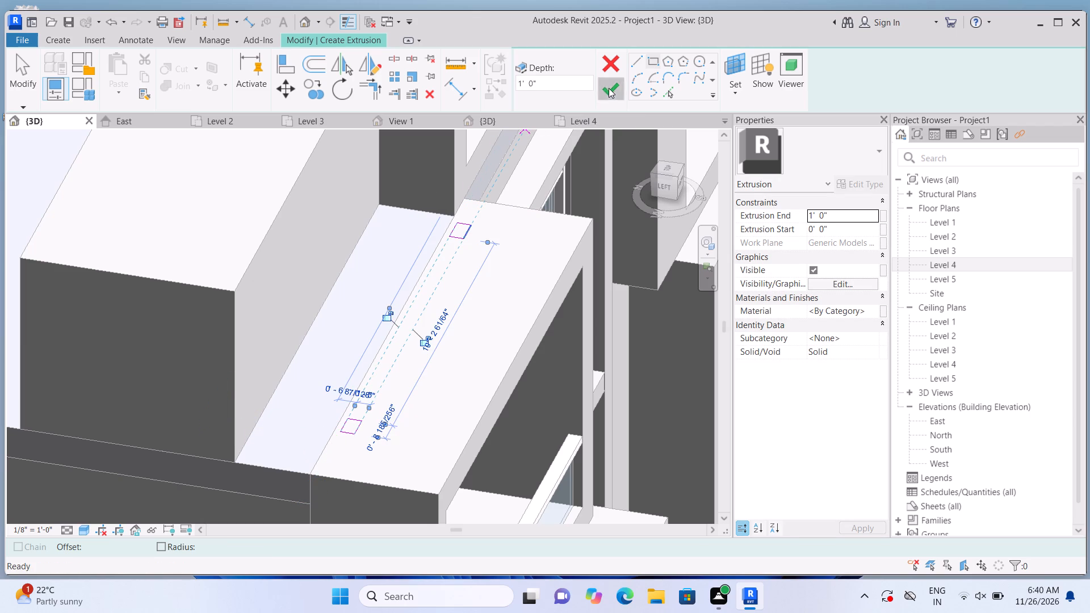
Stretch the two posts on the balcony frame upward to a depth of about 7' 9 3/8".
scroll(413, 291, down, 2)
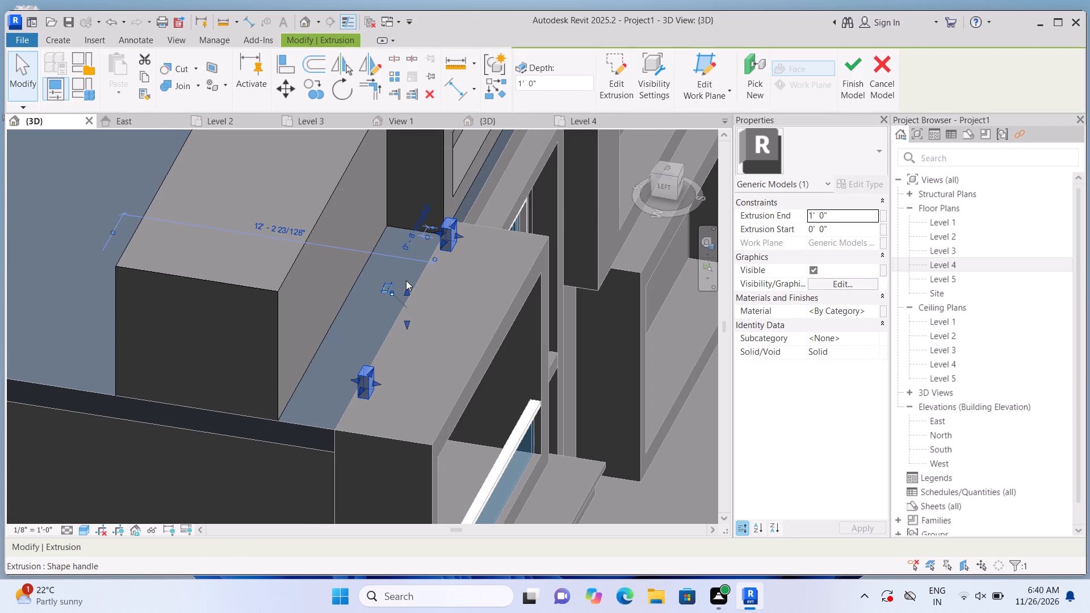
drag(406, 288, 384, 183)
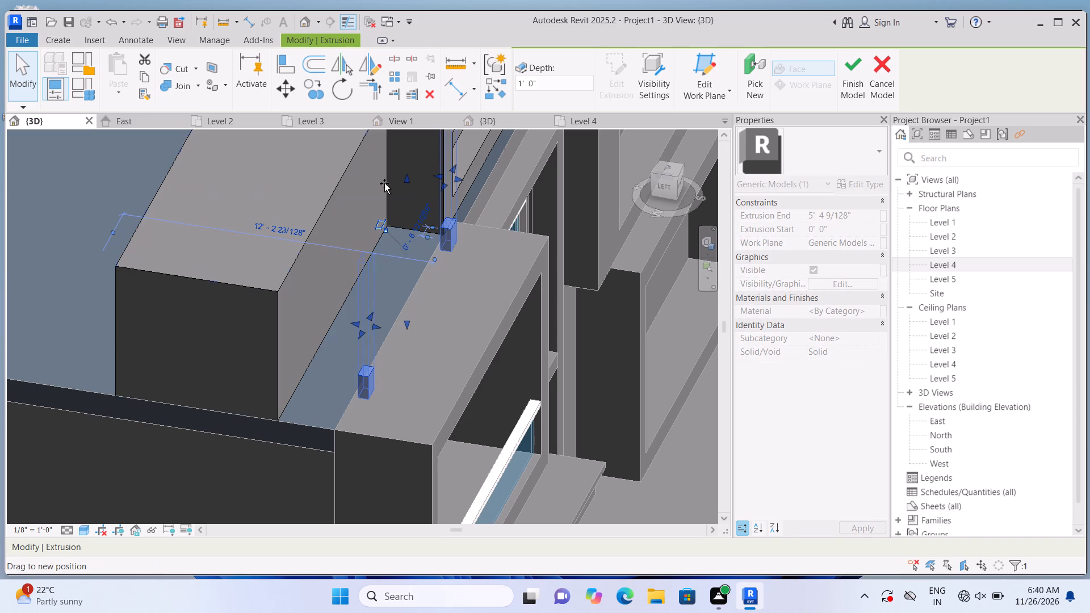
drag(384, 183, 384, 144)
scroll(363, 177, down, 6)
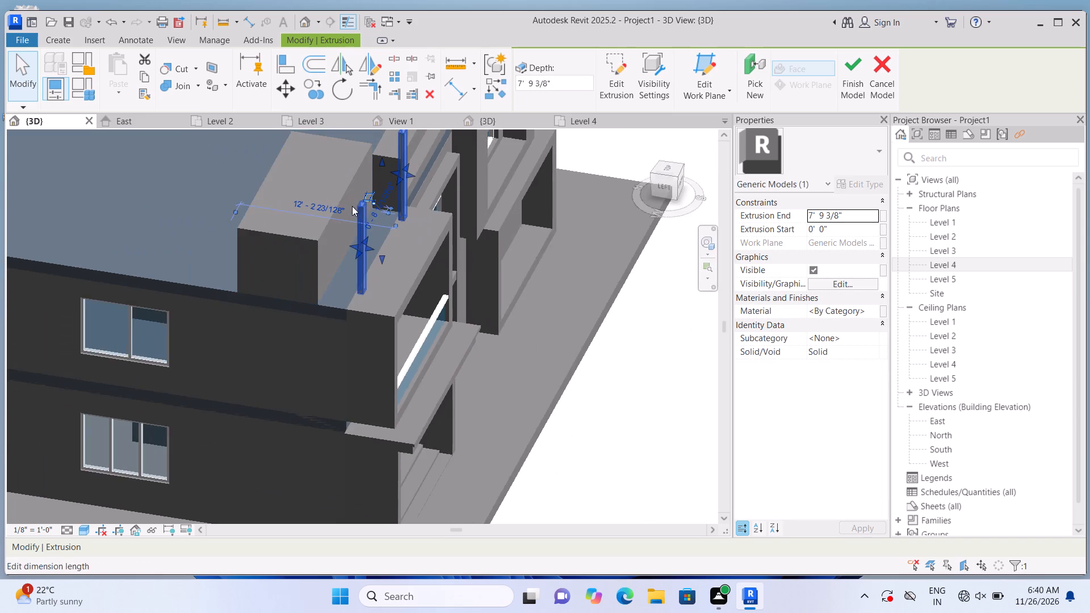
scroll(352, 207, down, 2)
shift+middle_drag(465, 408, 493, 408)
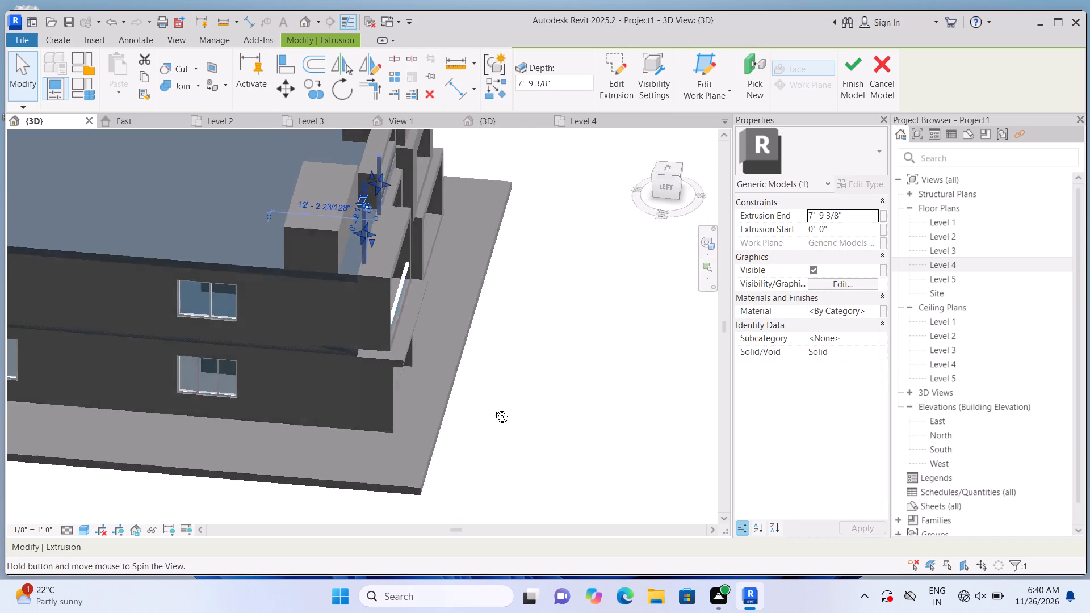
shift+middle_drag(493, 408, 458, 413)
scroll(463, 415, down, 3)
middle_drag(490, 336, 497, 395)
scroll(510, 393, up, 6)
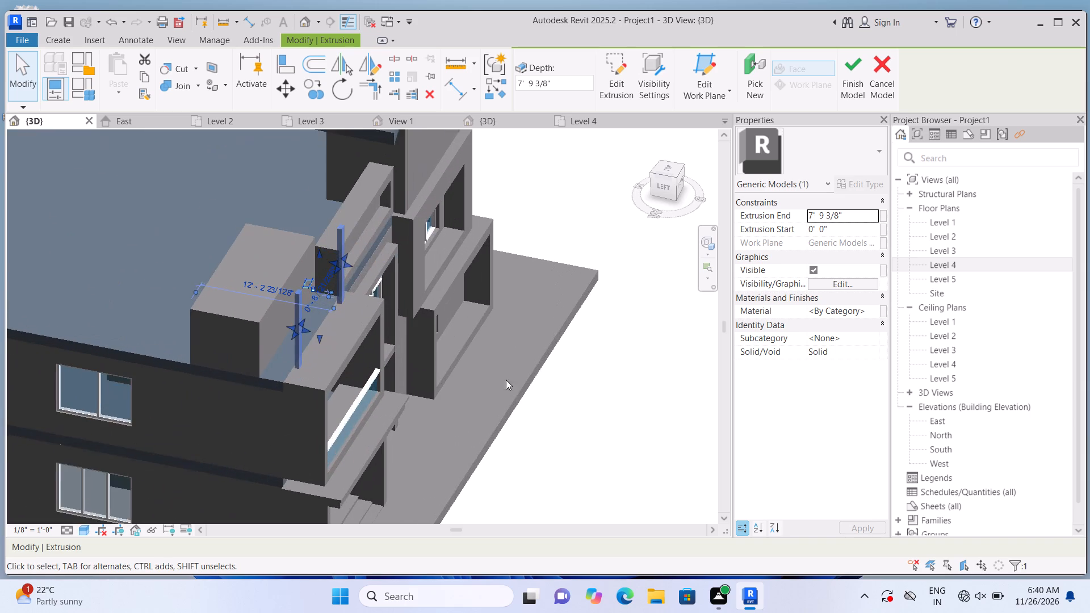
click(519, 188)
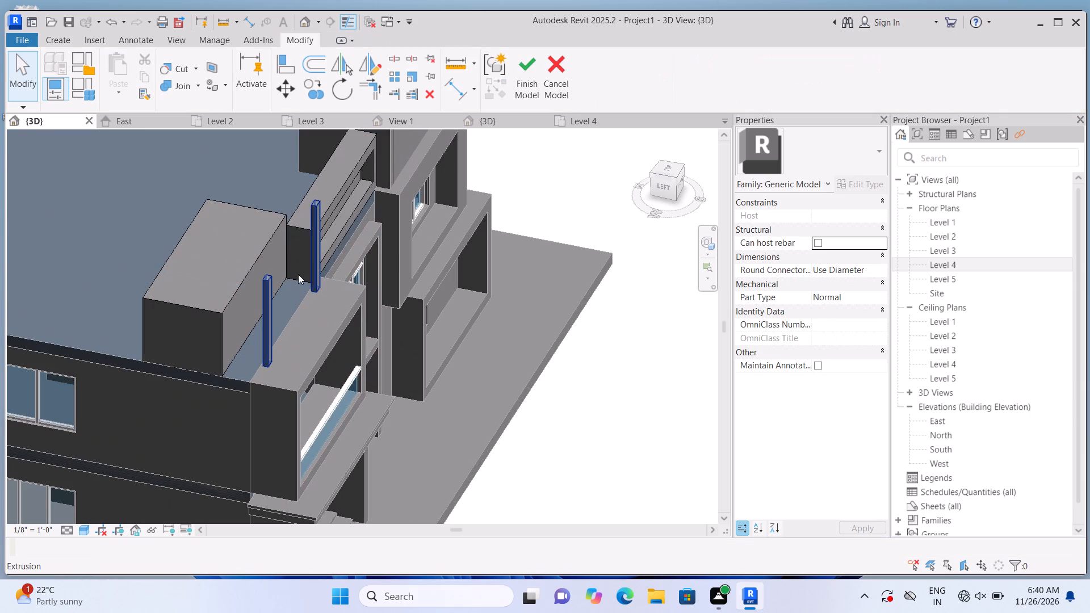
click(272, 325)
scroll(275, 305, up, 1)
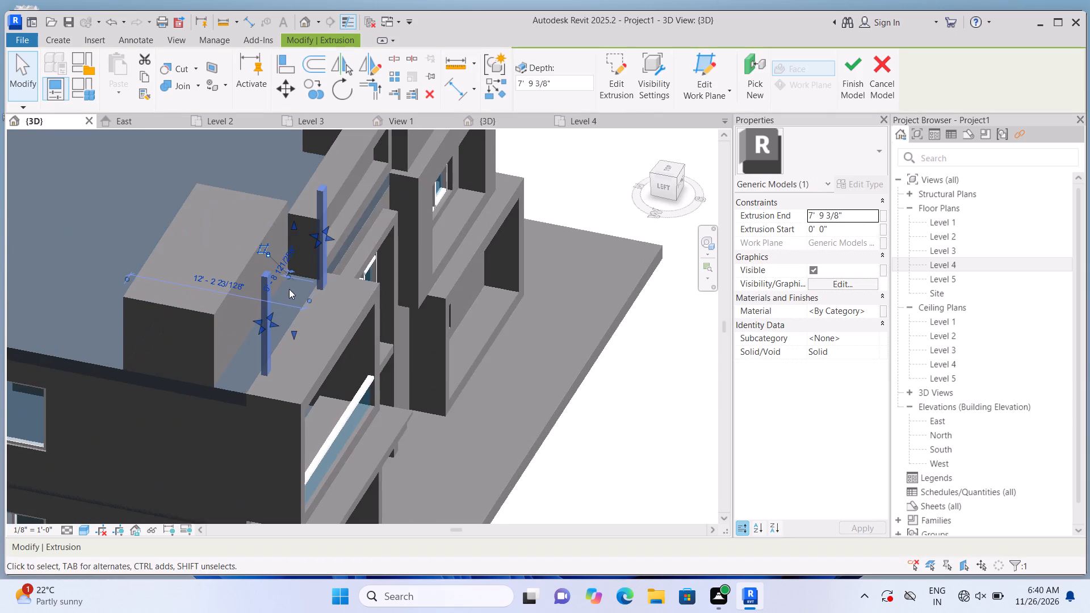
scroll(313, 303, down, 1)
click(631, 439)
scroll(636, 430, down, 1)
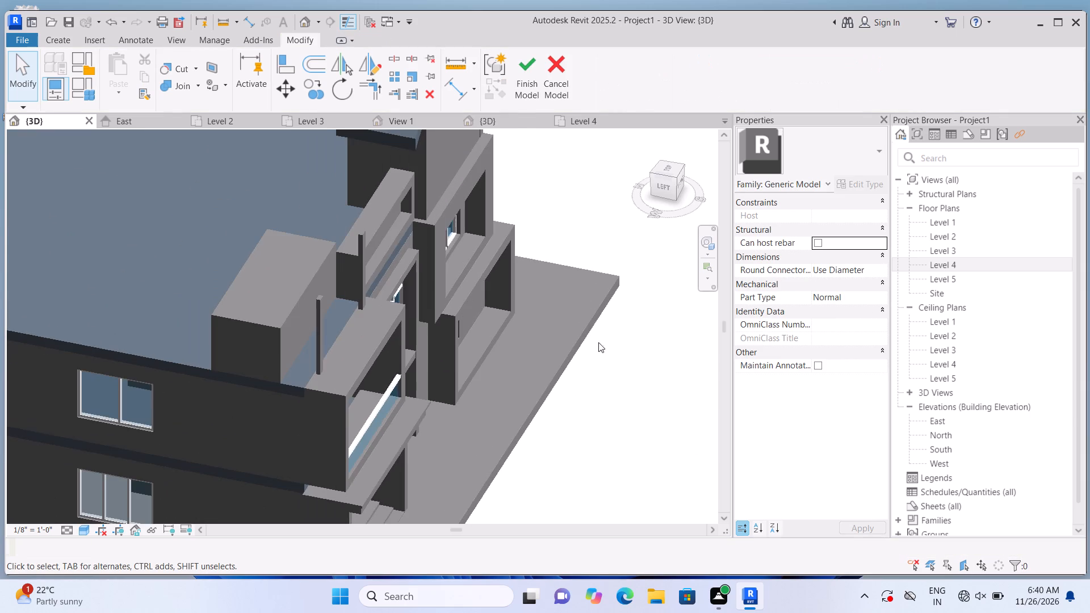
Create a solid extrusion 1' 0" deep from a small rectangle on the top face of the post nearer the building's outer side.
click(66, 39)
click(120, 82)
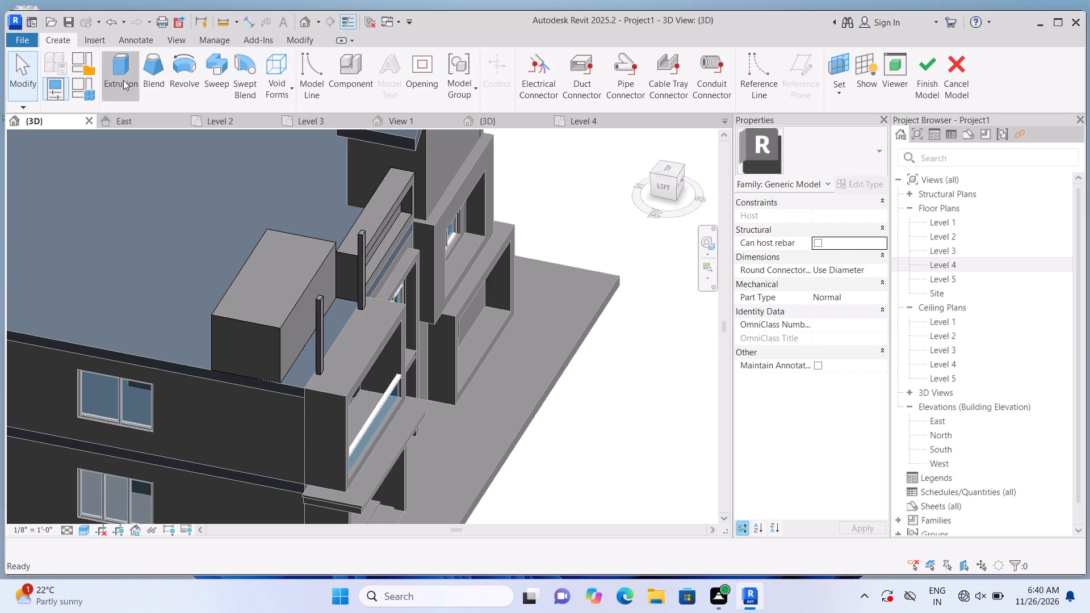
click(736, 90)
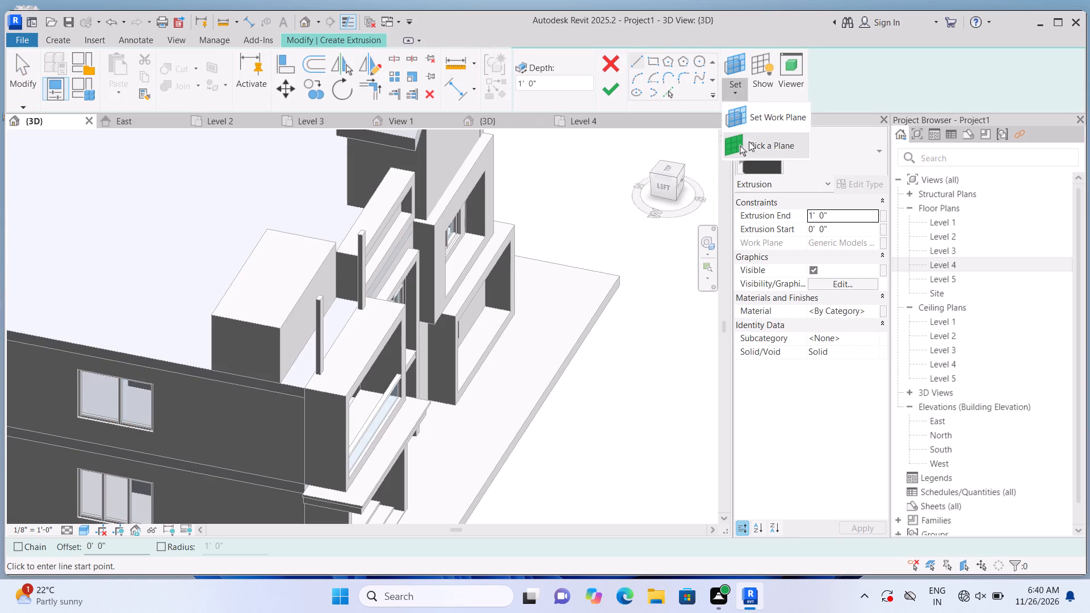
click(748, 141)
scroll(313, 259, up, 8)
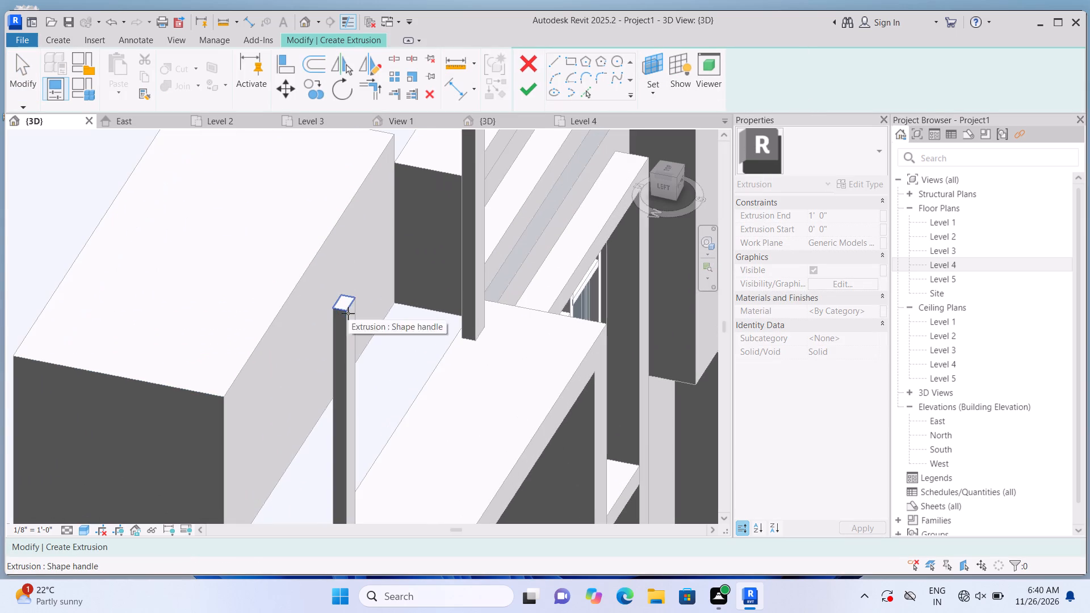
click(346, 309)
click(653, 61)
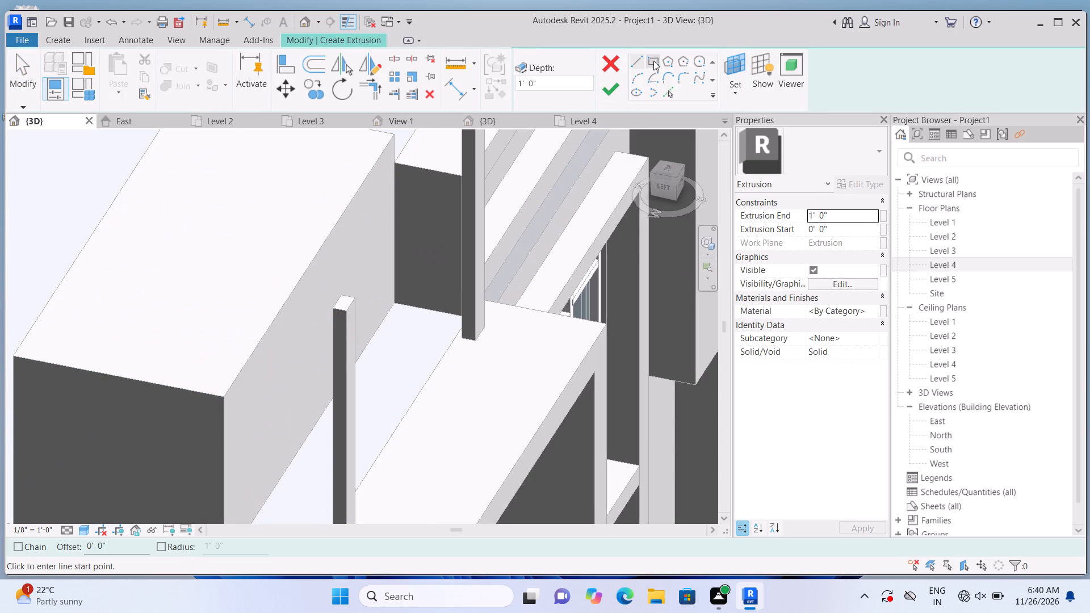
scroll(417, 227, up, 3)
click(311, 324)
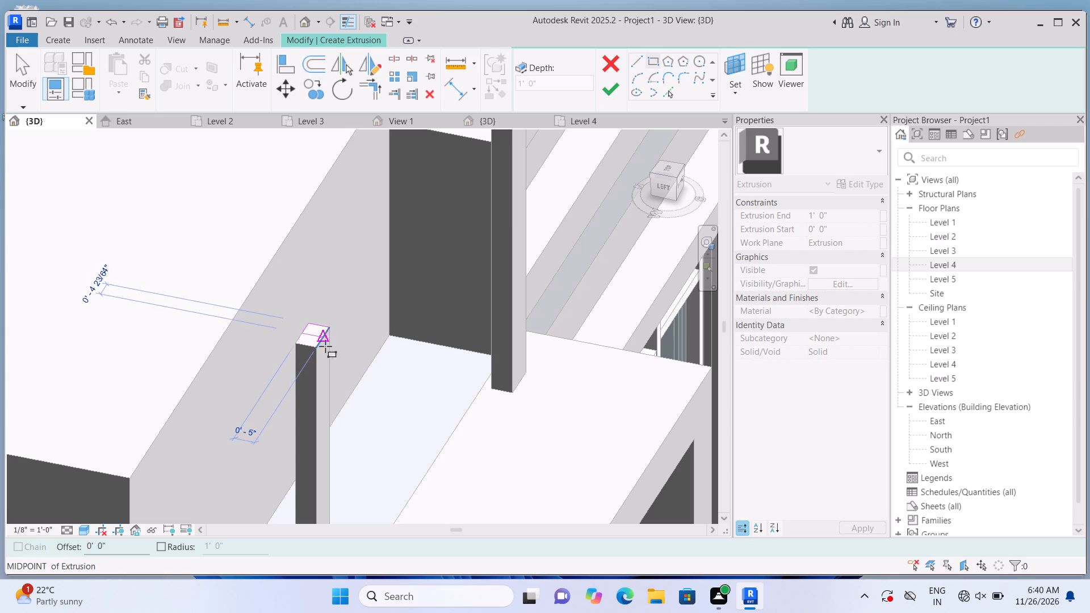
click(317, 351)
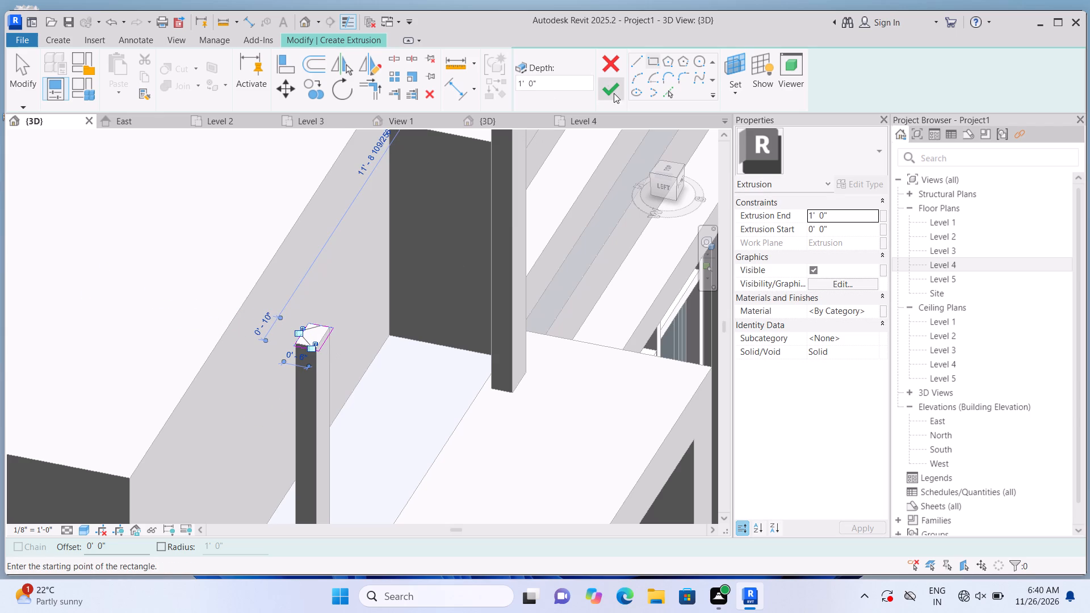
click(613, 93)
Set the new block's extrusion end to 5", then change it to 7".
scroll(387, 255, up, 2)
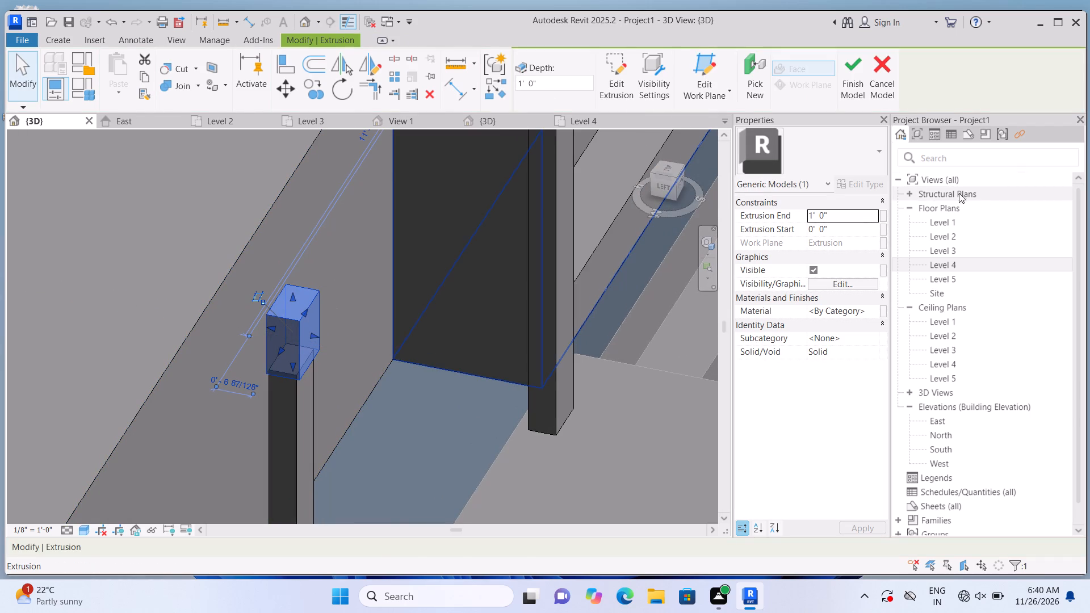
click(856, 212)
key(BackSpace)
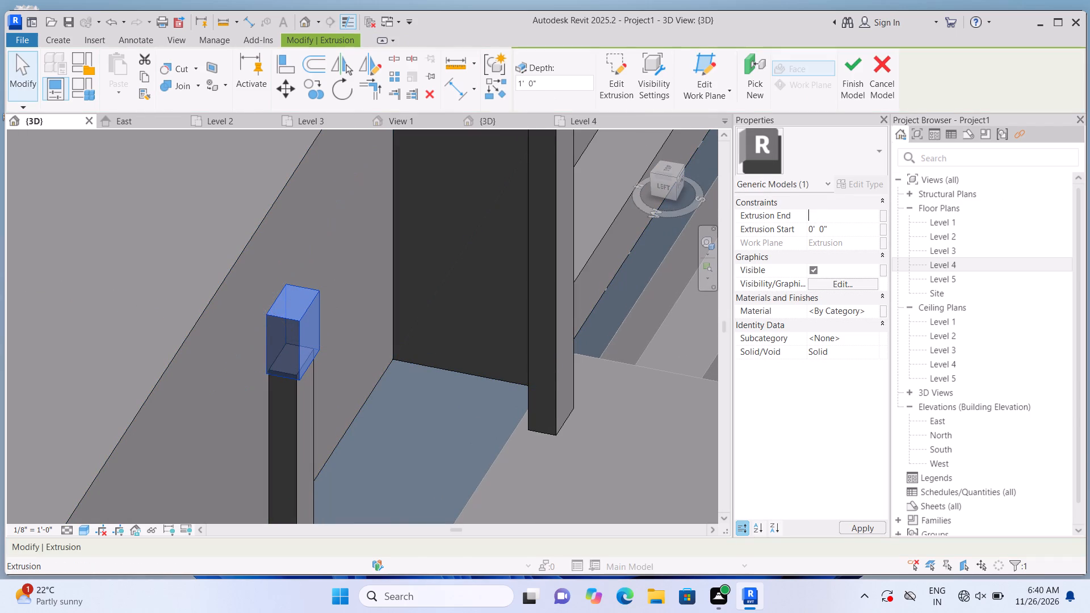
text(5")
key(Return)
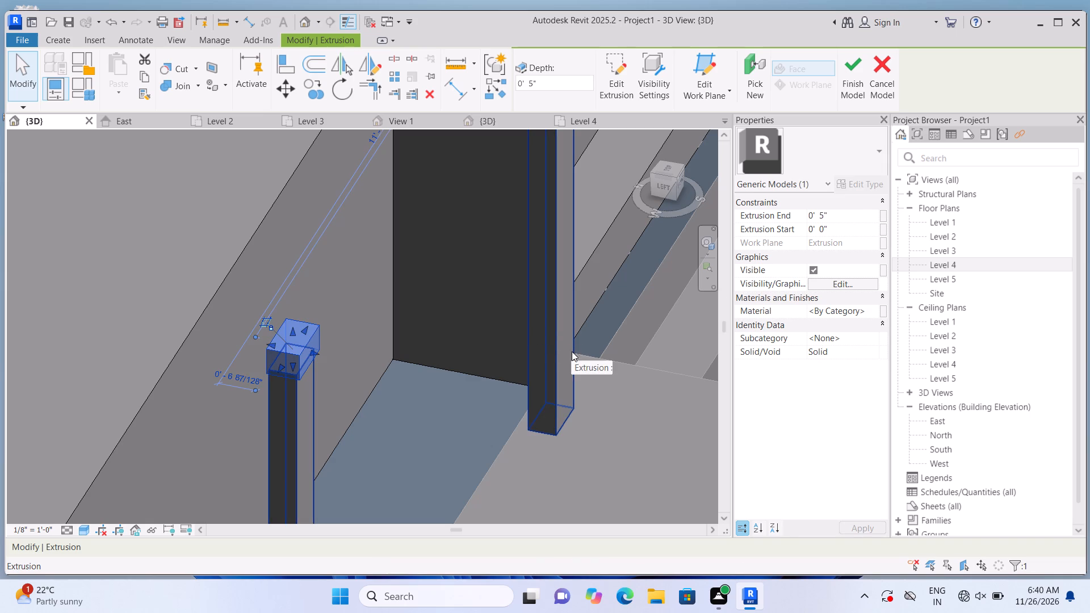
click(844, 217)
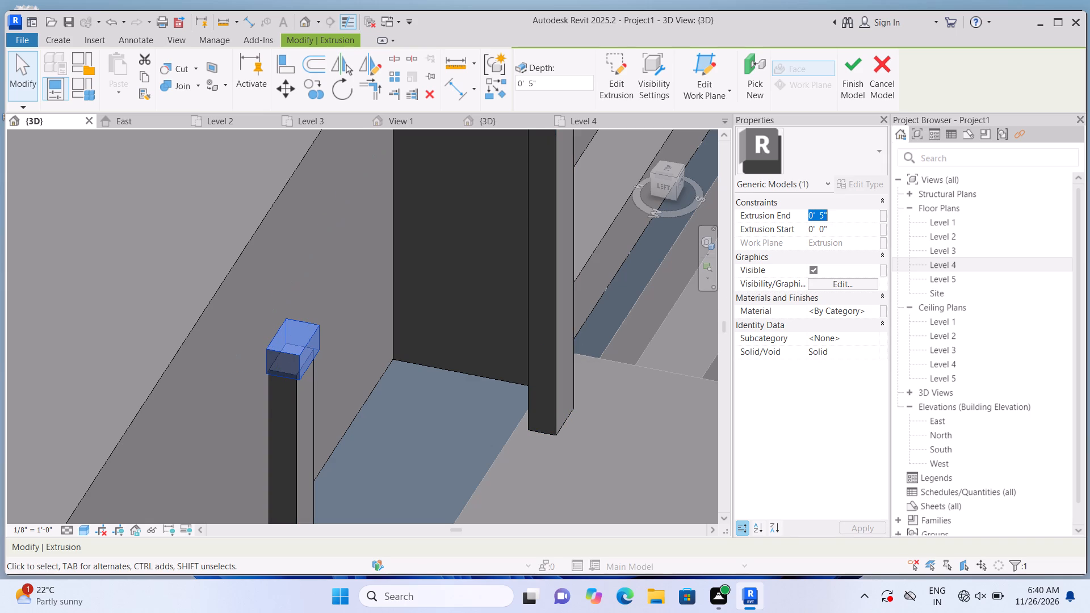
key(BackSpace)
text(7")
key(Return)
Stretch the small block on the post both ways along the post row and widen it back toward the rooftop box.
scroll(280, 307, down, 1)
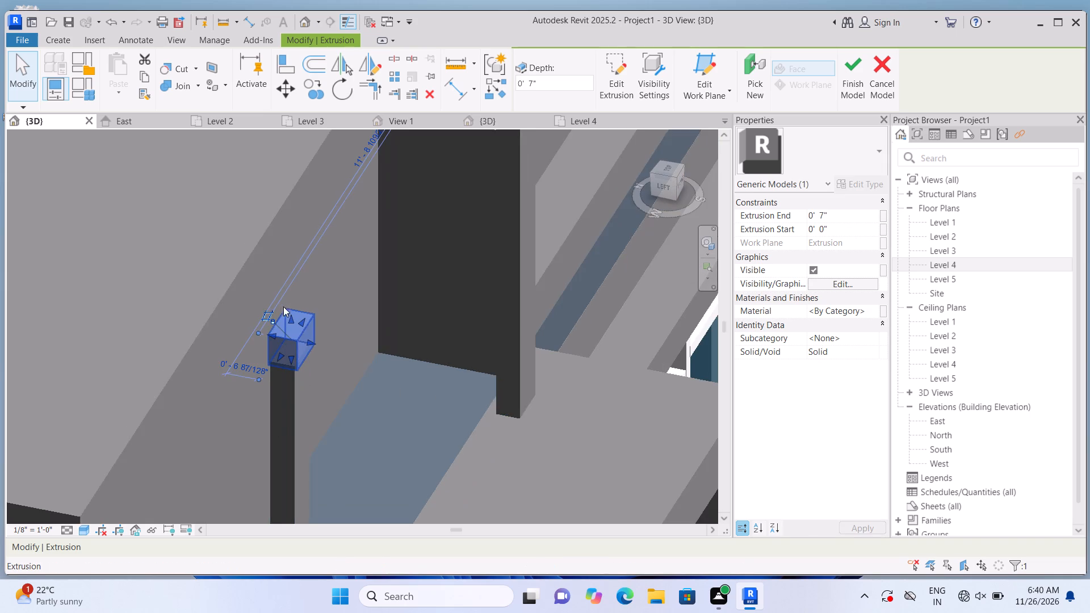
scroll(301, 337, up, 1)
drag(301, 316, 356, 162)
drag(277, 352, 220, 442)
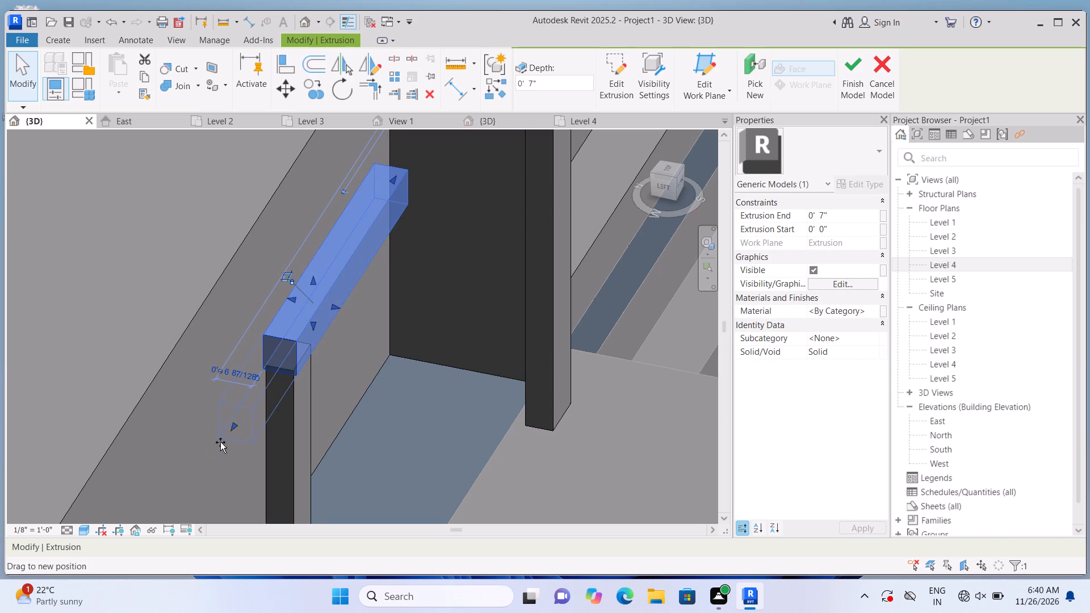
drag(220, 442, 217, 447)
click(217, 447)
drag(284, 307, 267, 305)
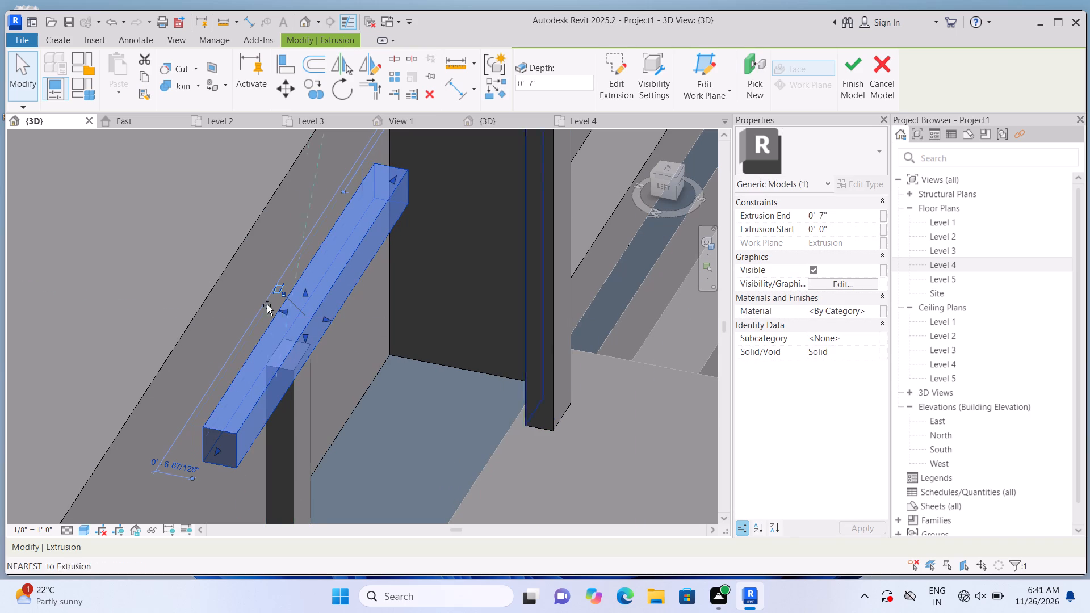
drag(267, 305, 101, 255)
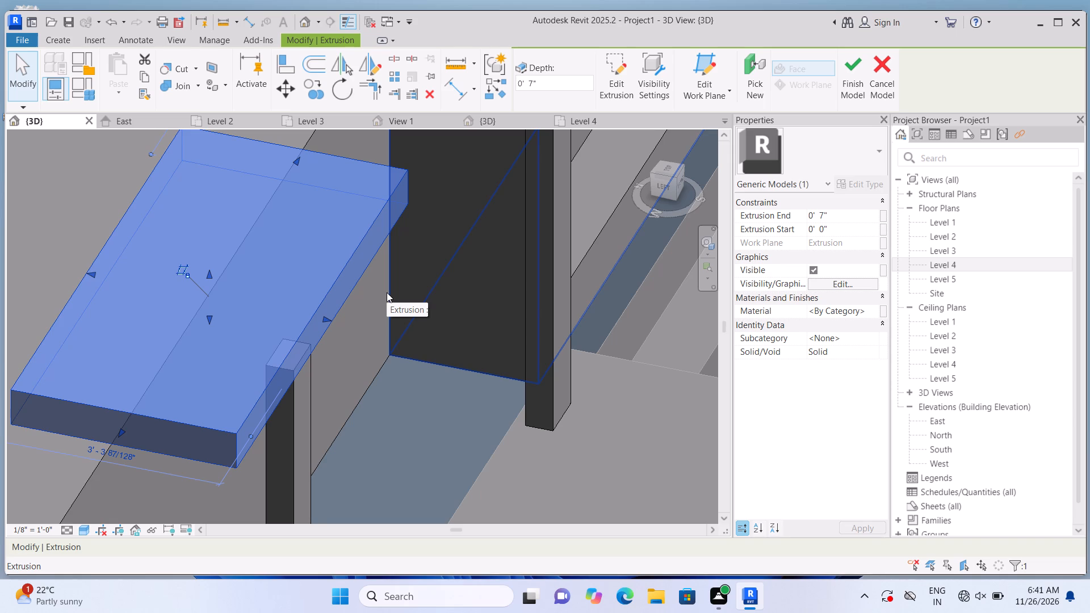
Lengthen the 7" slab at both ends so it spans both posts and overhangs the rooftop box's outer side.
scroll(403, 299, down, 6)
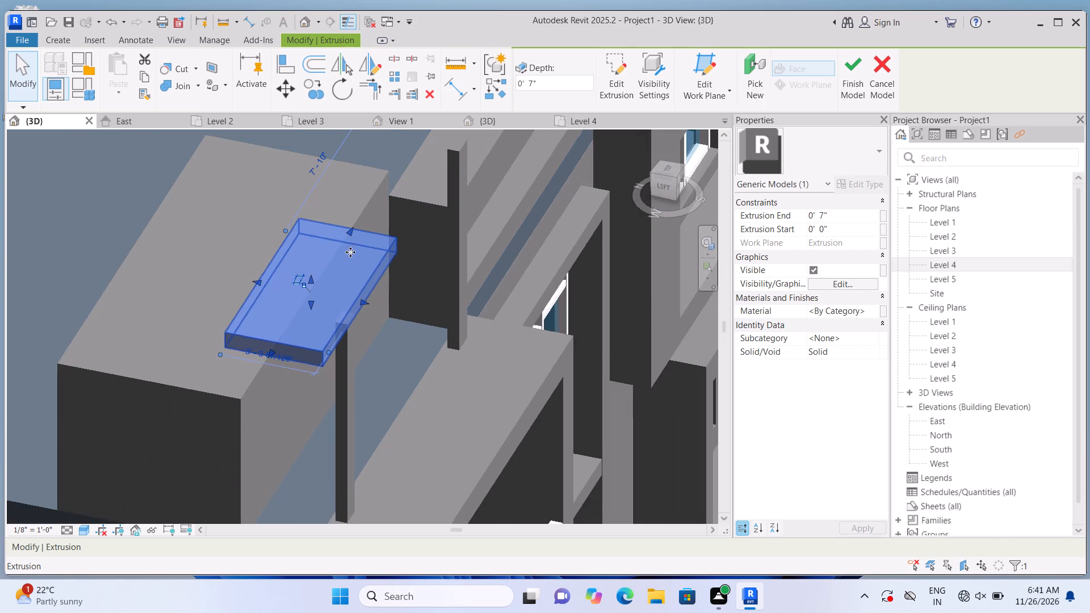
drag(351, 225, 396, 106)
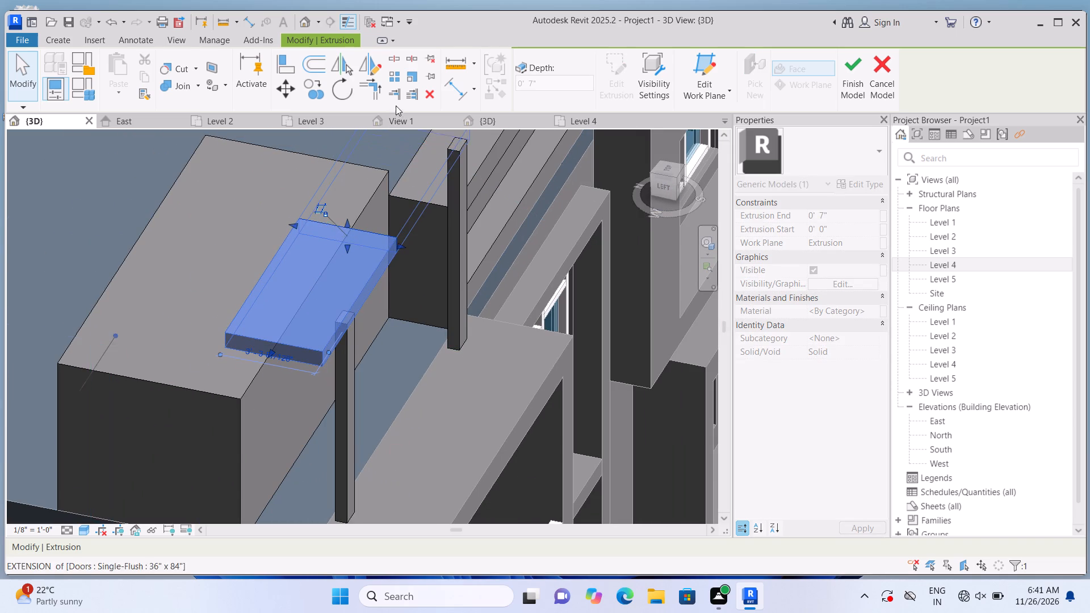
scroll(326, 272, down, 3)
drag(291, 324, 270, 359)
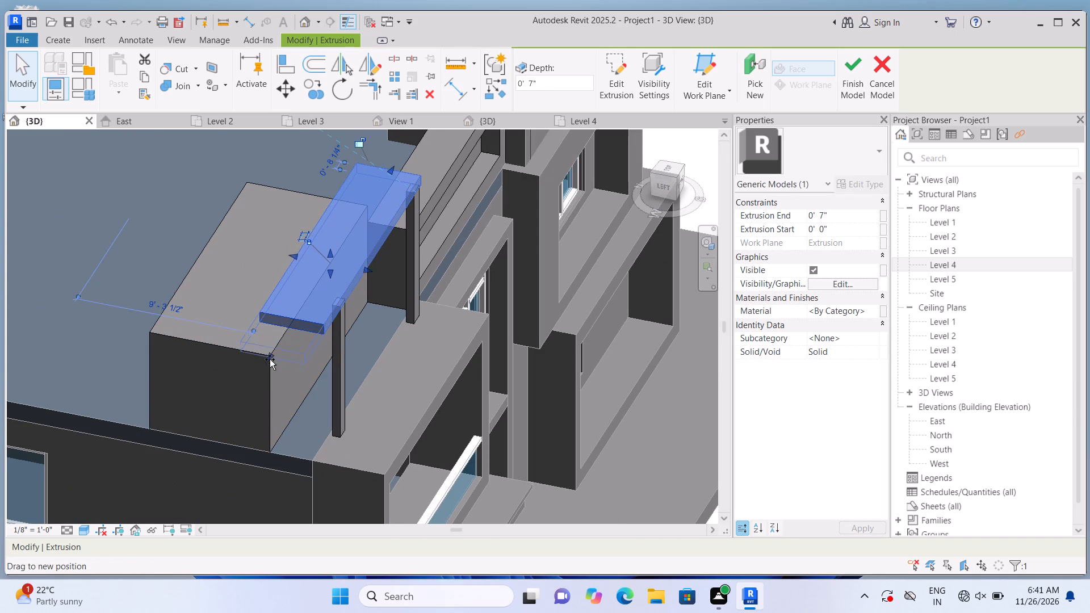
drag(270, 359, 263, 371)
click(263, 371)
Widen the slab back across the whole rooftop box and extend its front edge beyond the two posts.
scroll(291, 290, up, 3)
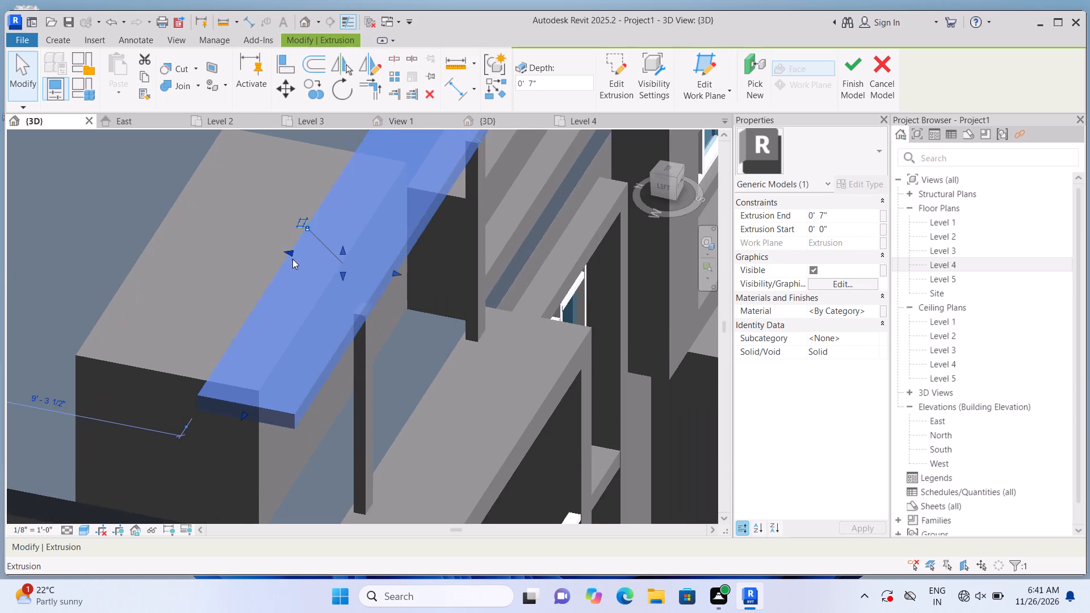
drag(287, 247, 98, 214)
scroll(119, 228, down, 2)
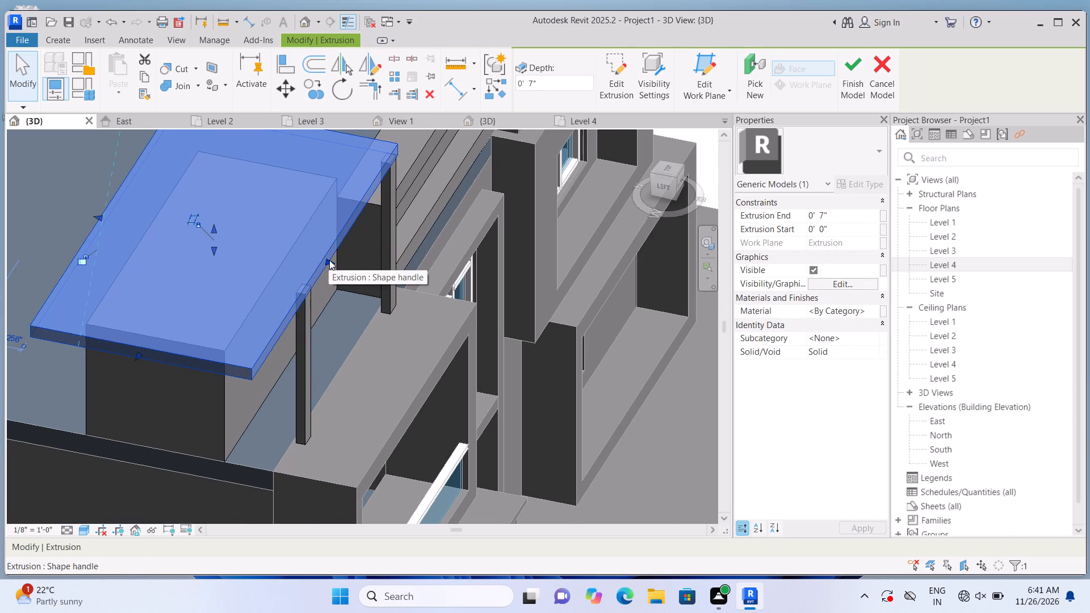
drag(332, 262, 355, 272)
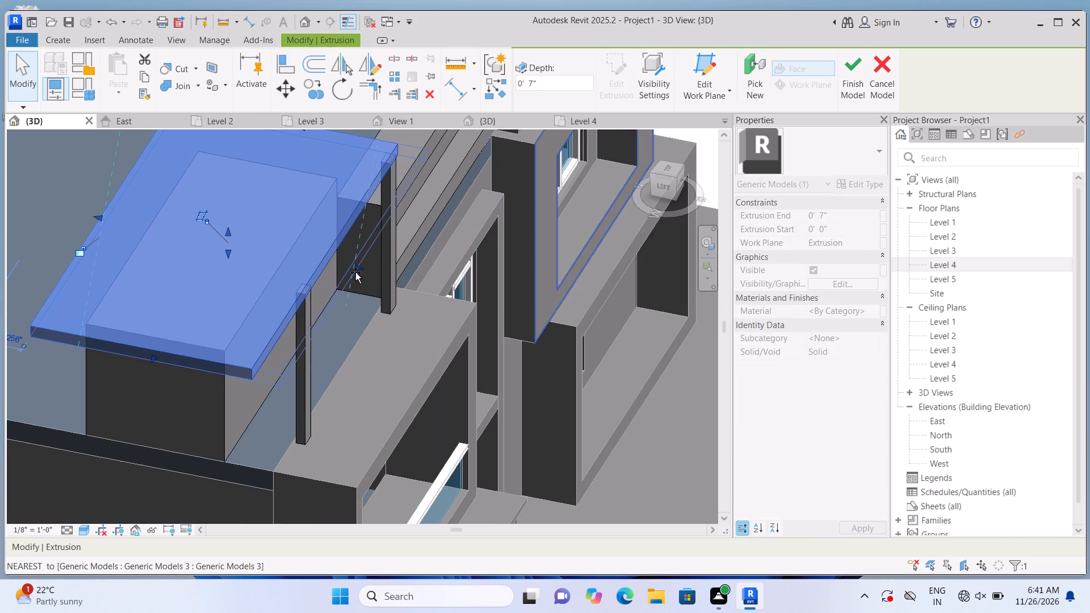
drag(355, 272, 356, 273)
scroll(374, 272, down, 8)
click(616, 393)
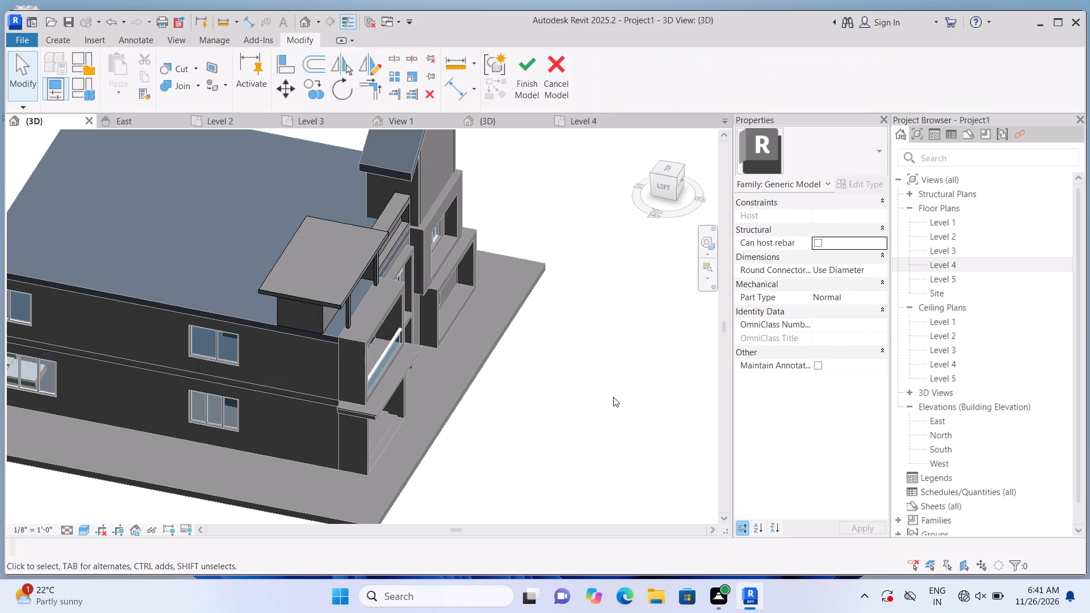
Extend the canopy slab's inner end toward the gabled enclosure.
shift+middle_click(614, 406)
shift+middle_drag(614, 408, 583, 427)
shift+middle_drag(572, 432, 385, 397)
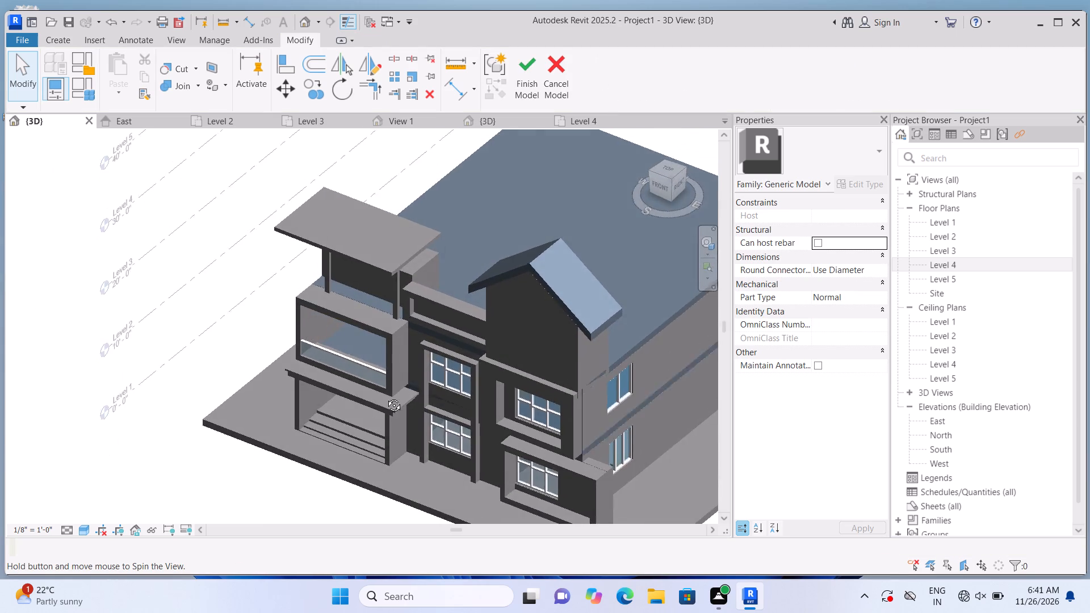
shift+middle_drag(385, 397, 362, 371)
scroll(360, 254, up, 3)
click(360, 254)
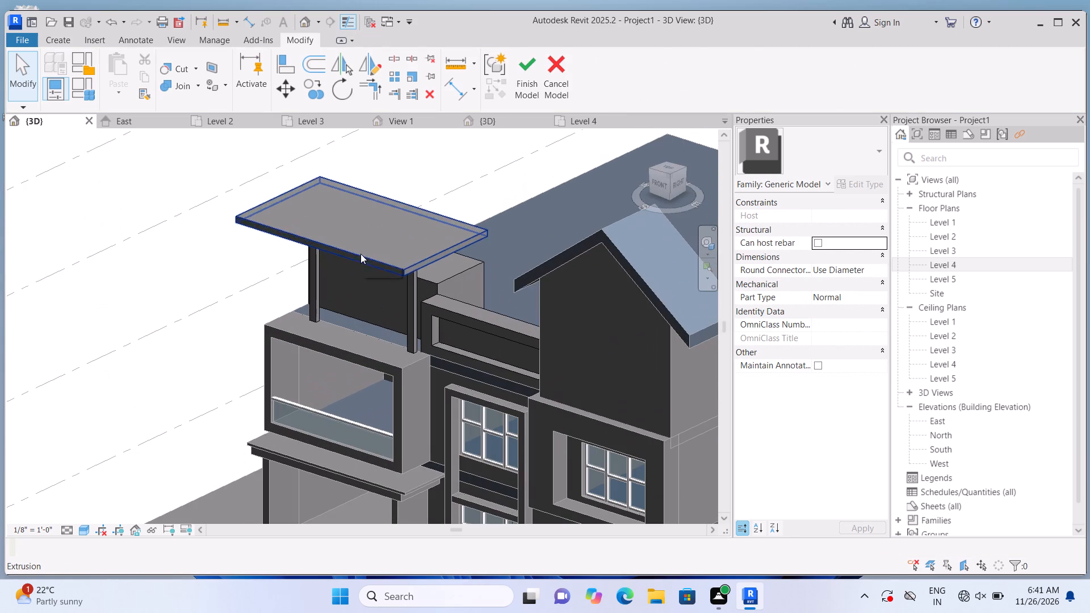
scroll(412, 243, up, 1)
drag(456, 252, 492, 263)
drag(490, 263, 502, 266)
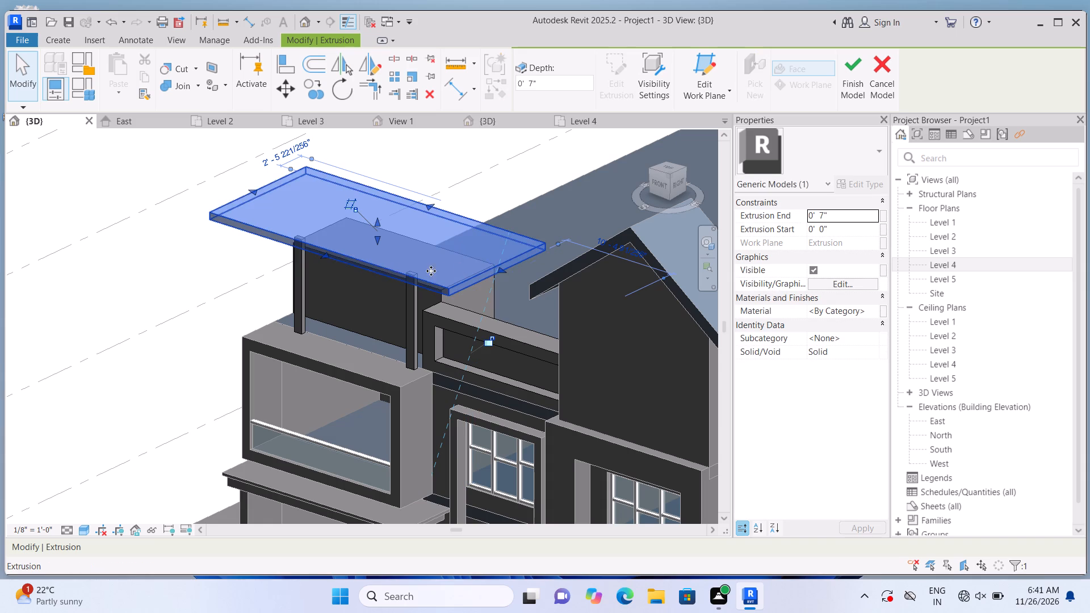
Extend the canopy slab's front overhang over the balcony frame and lengthen its gable-side end slightly.
drag(327, 251, 321, 261)
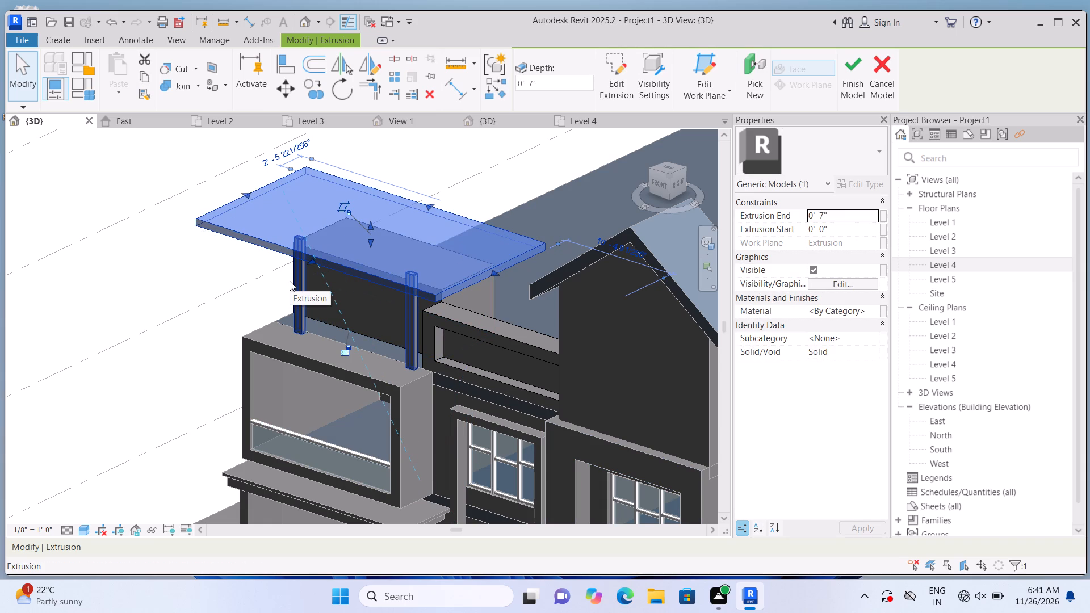
scroll(286, 283, up, 1)
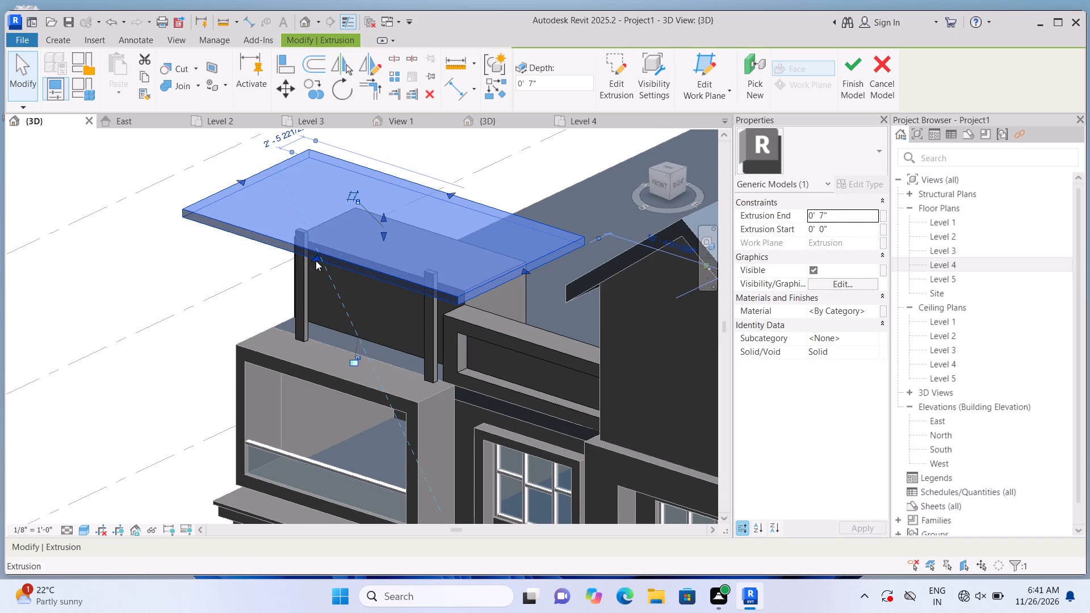
drag(314, 256, 299, 265)
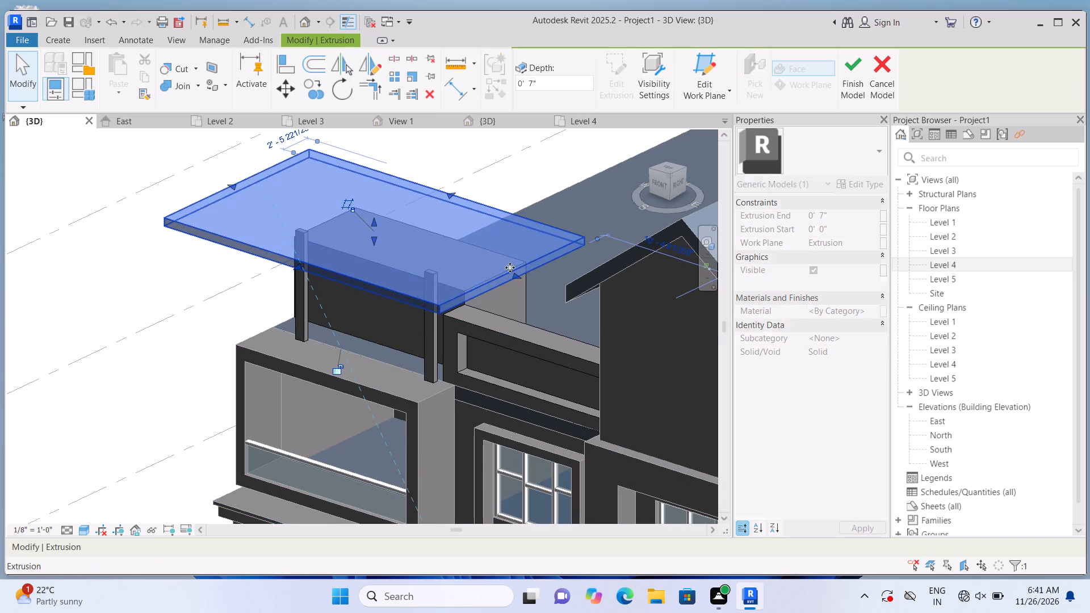
drag(513, 271, 529, 281)
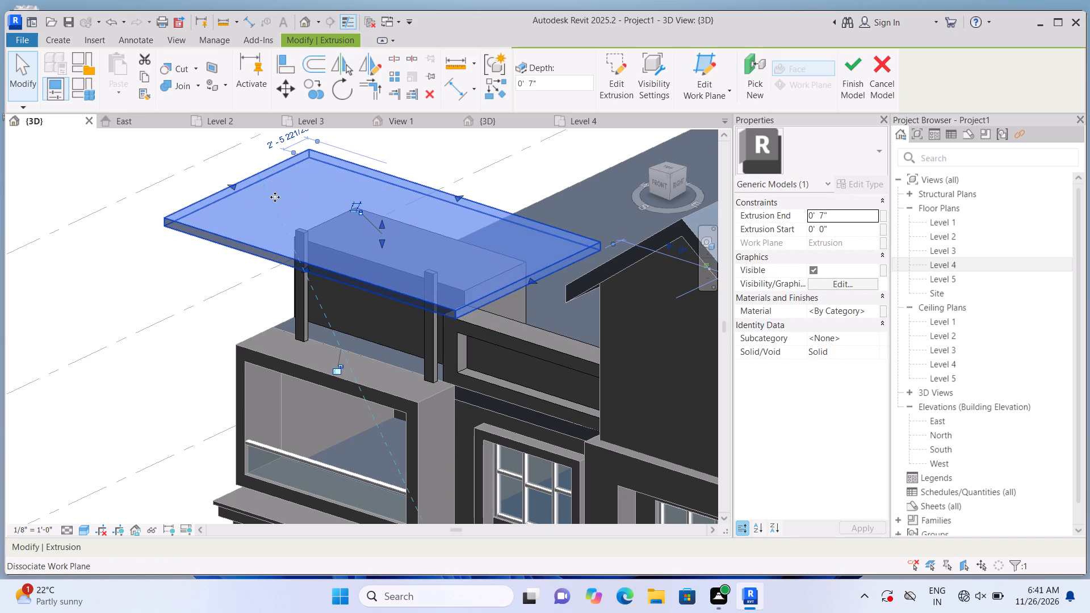
Pull the canopy slab's outer end inward in two adjustments to shorten its overhang past the outer post.
drag(229, 181, 267, 204)
click(182, 294)
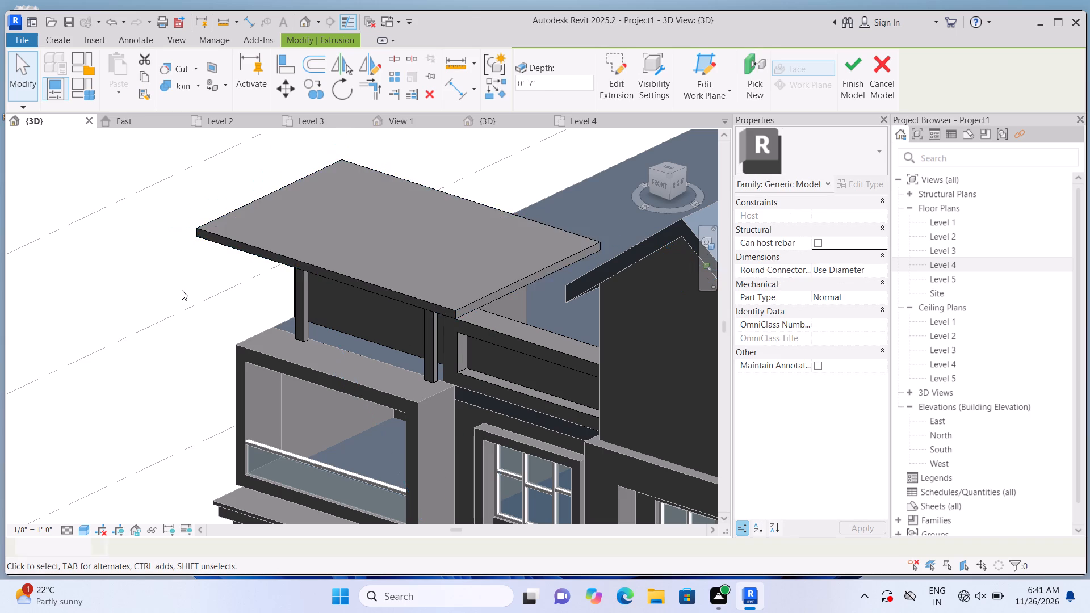
scroll(188, 277, down, 4)
scroll(194, 272, up, 1)
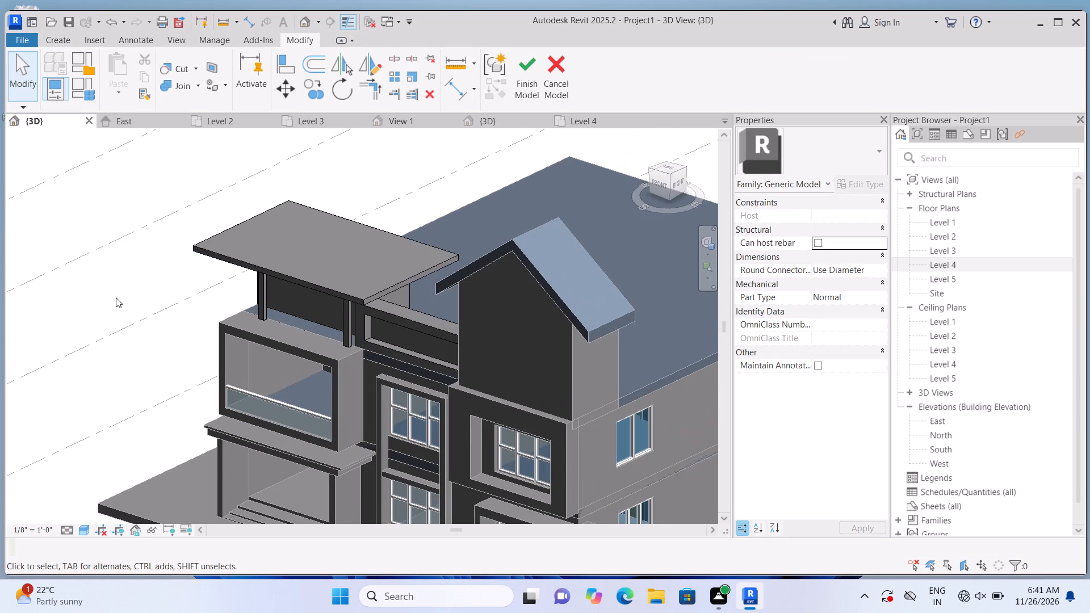
scroll(116, 297, up, 1)
click(242, 240)
scroll(250, 232, up, 1)
drag(257, 206, 286, 223)
click(165, 295)
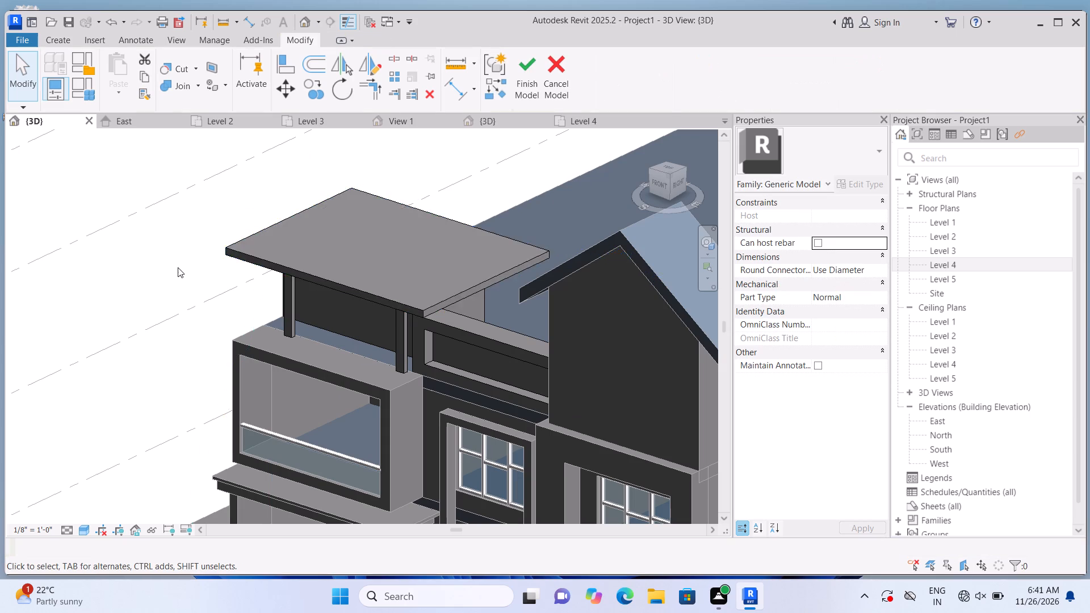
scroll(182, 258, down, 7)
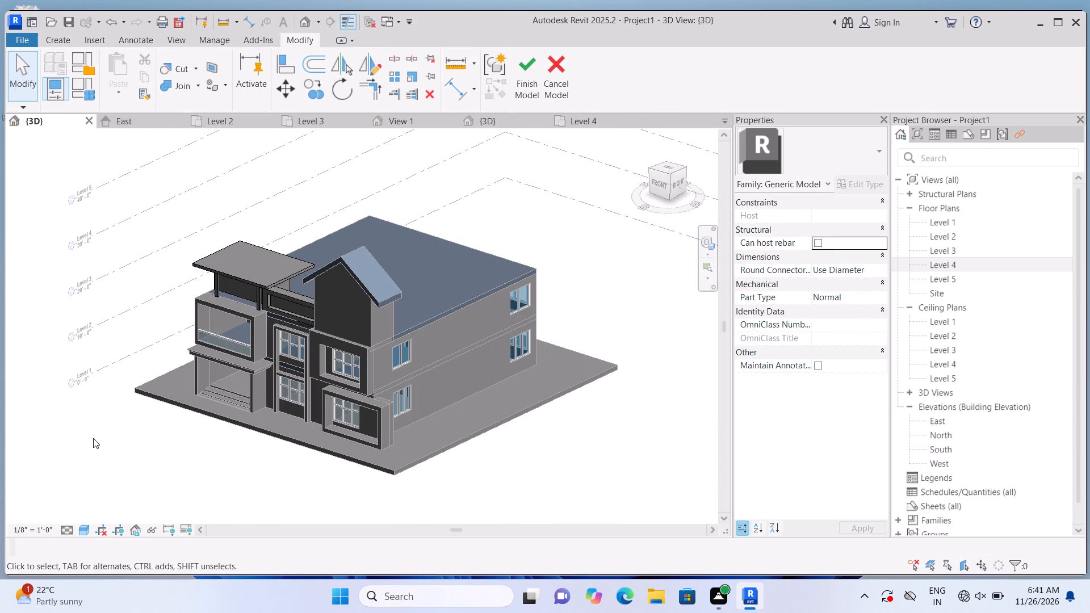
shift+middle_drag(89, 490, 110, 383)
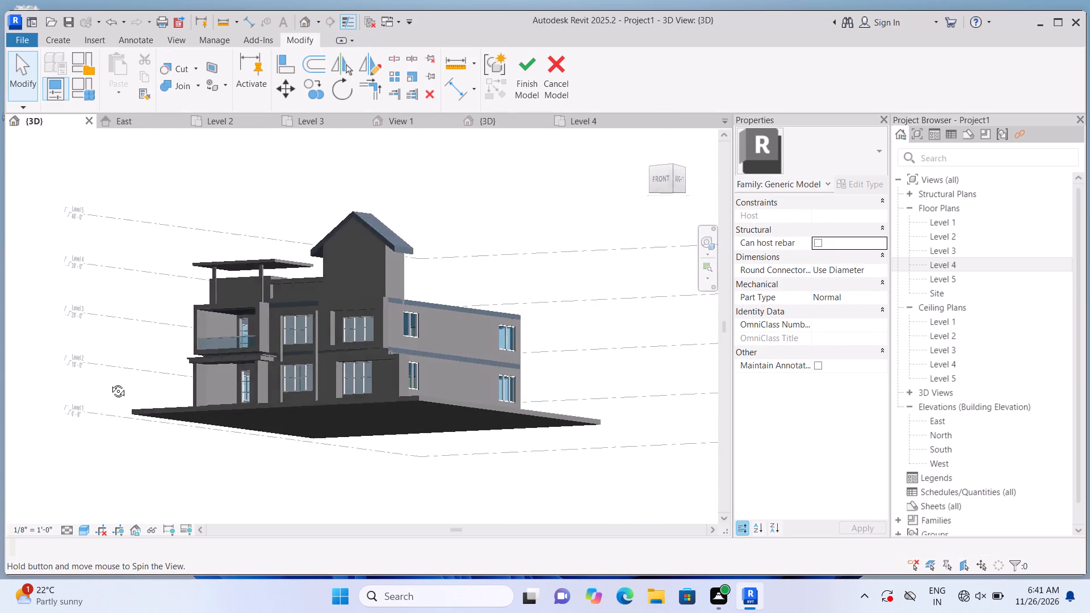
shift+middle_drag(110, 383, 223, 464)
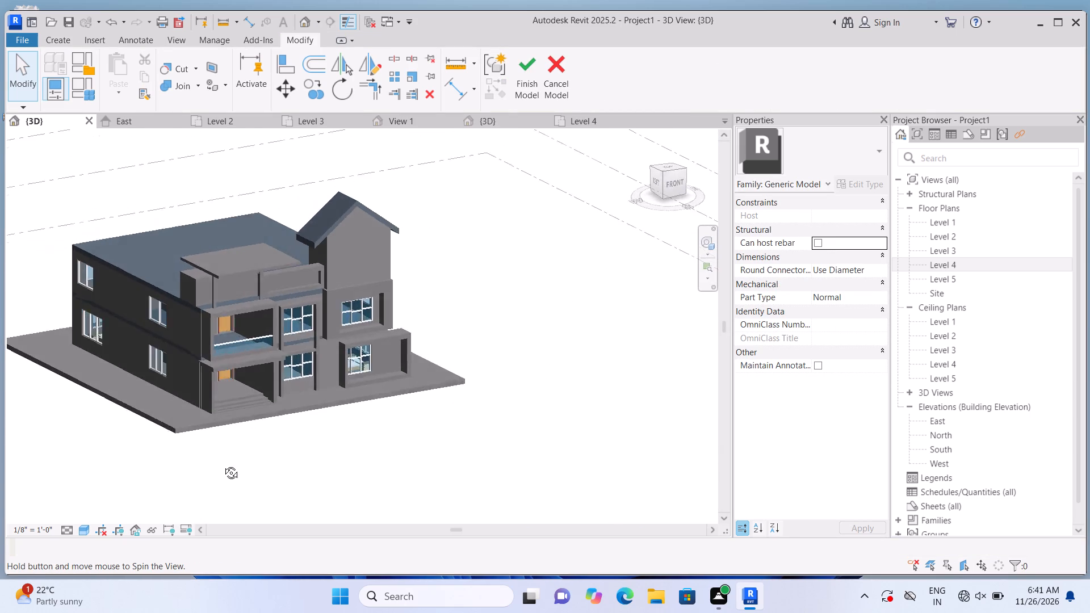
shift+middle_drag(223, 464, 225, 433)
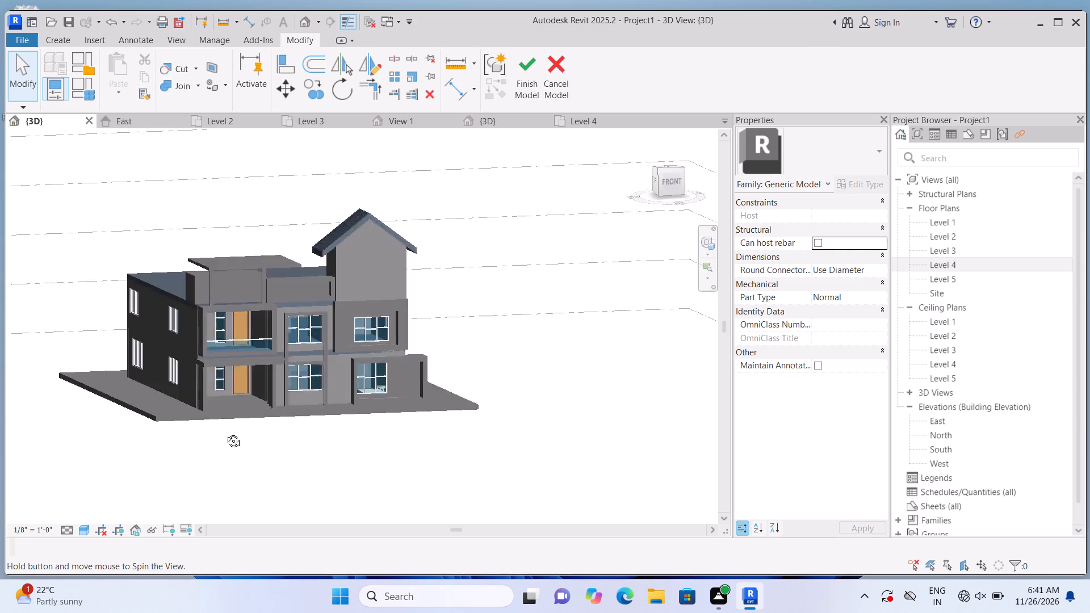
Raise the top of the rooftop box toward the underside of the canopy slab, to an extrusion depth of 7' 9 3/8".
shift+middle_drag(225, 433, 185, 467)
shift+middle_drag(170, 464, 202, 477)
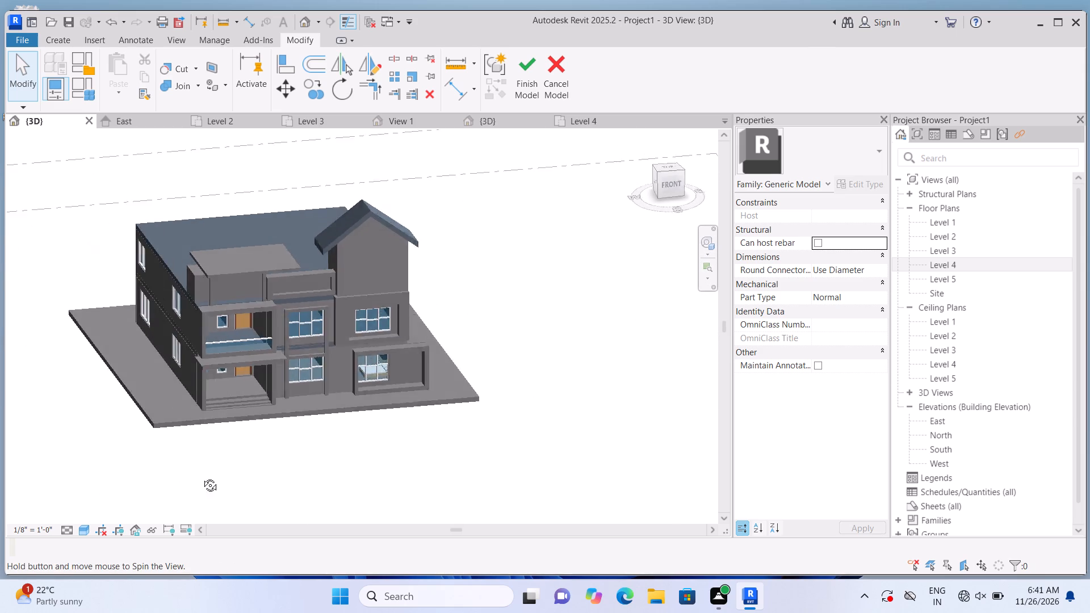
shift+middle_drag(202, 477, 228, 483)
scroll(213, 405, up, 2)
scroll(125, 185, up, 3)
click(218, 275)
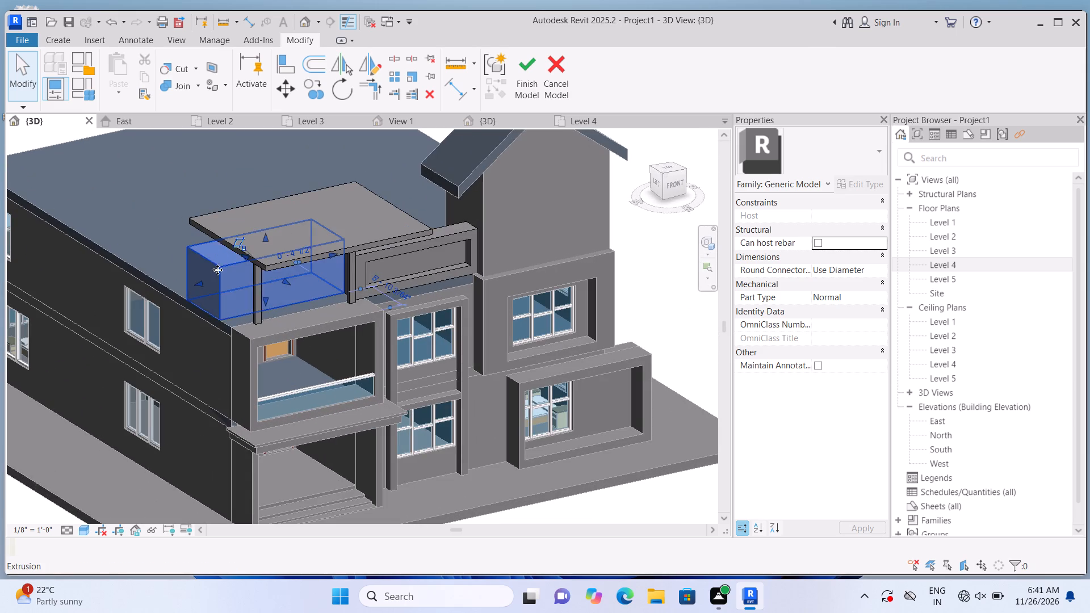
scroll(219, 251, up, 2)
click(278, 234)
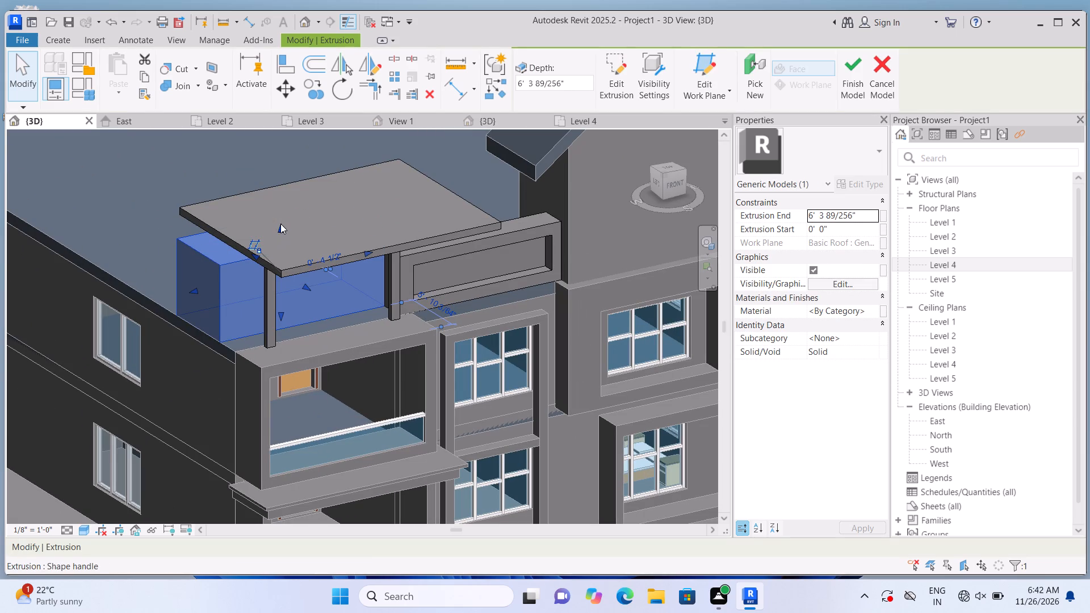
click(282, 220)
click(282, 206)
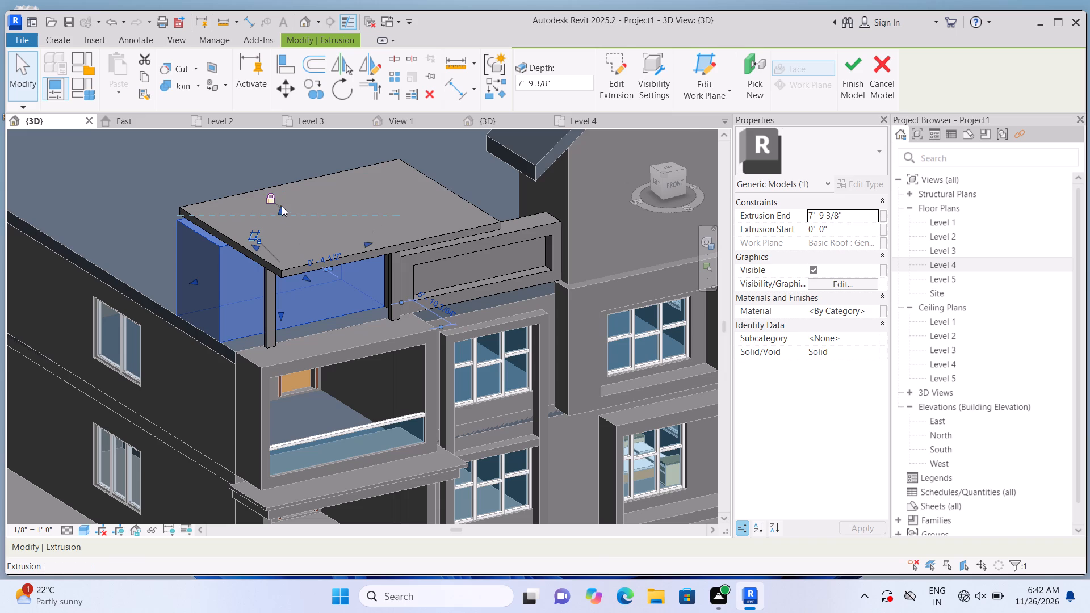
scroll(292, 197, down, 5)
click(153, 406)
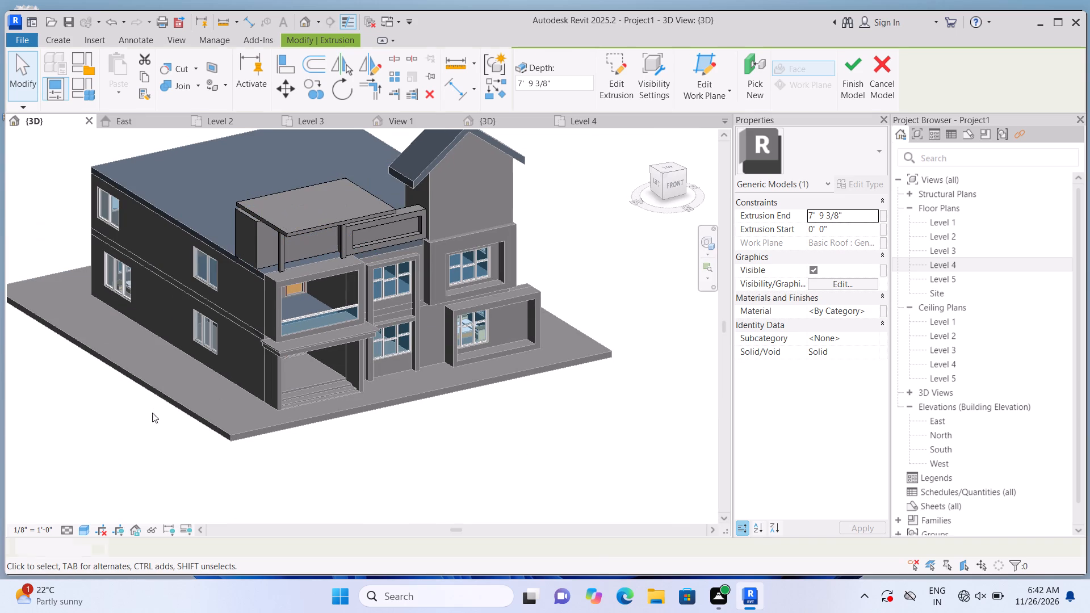
Set the top of the rooftop box just beneath the canopy slab at an extrusion depth of 7' 5".
scroll(129, 457, down, 1)
shift+middle_drag(120, 427, 214, 411)
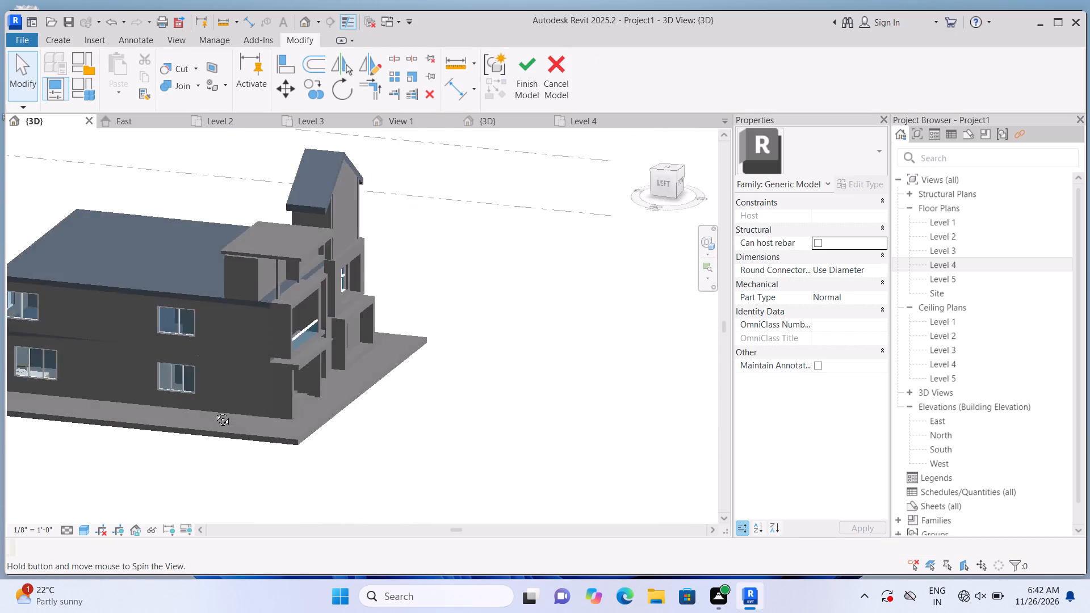
shift+middle_drag(214, 411, 45, 432)
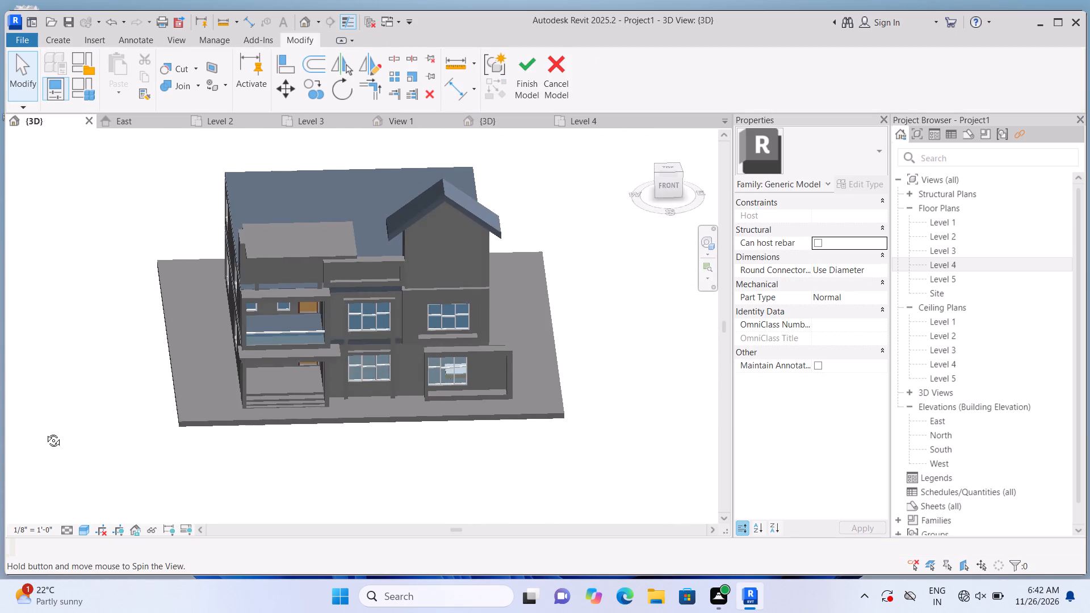
shift+middle_drag(45, 432, 19, 419)
middle_drag(0, 477, 87, 504)
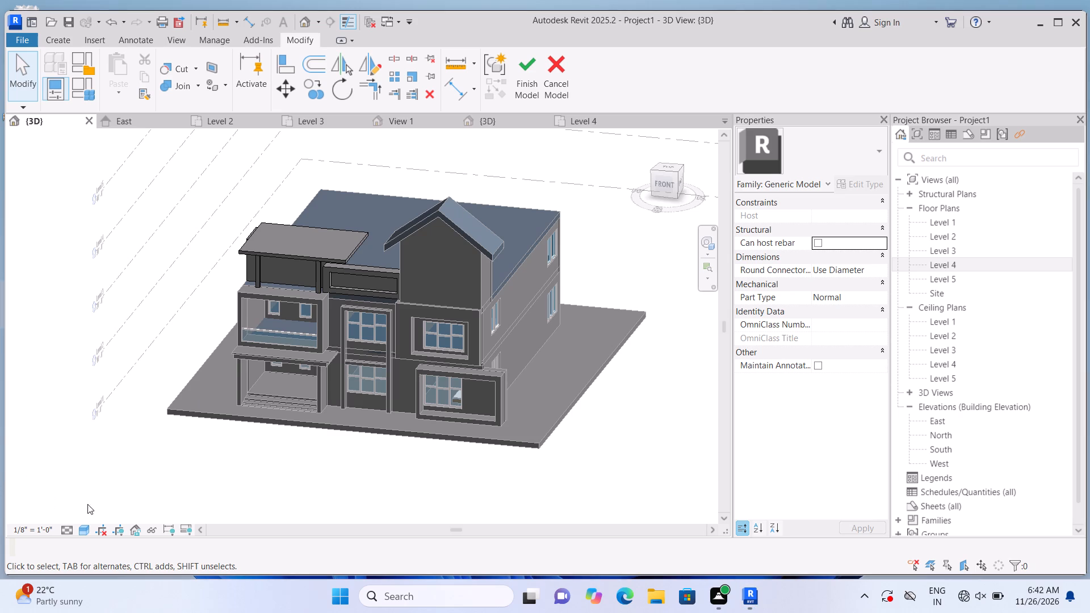
middle_drag(87, 504, 95, 506)
shift+middle_drag(84, 489, 90, 491)
shift+middle_drag(100, 494, 190, 498)
scroll(318, 258, up, 3)
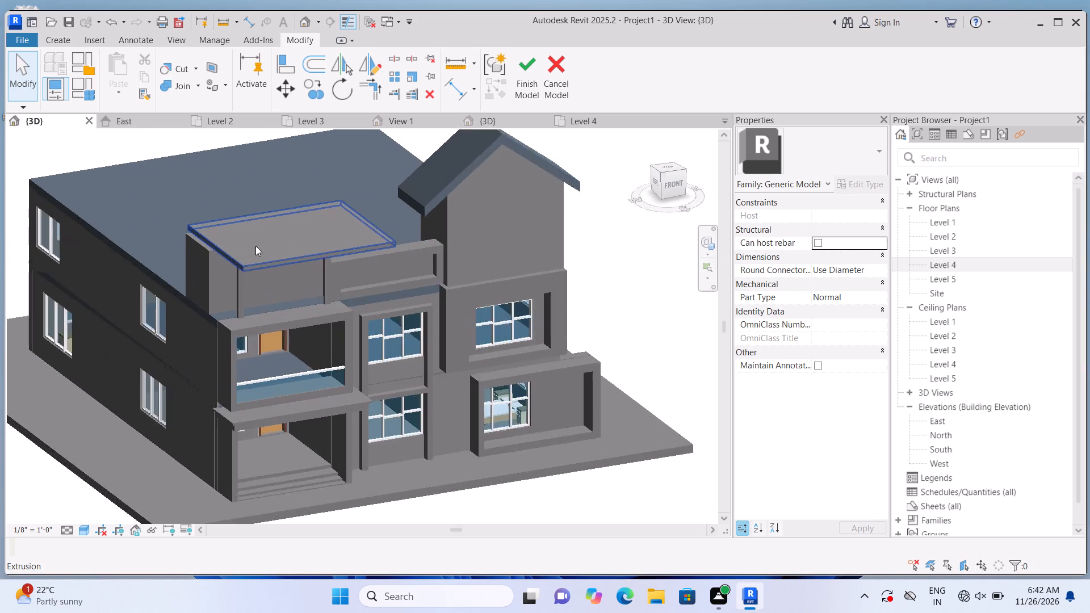
scroll(255, 246, up, 2)
click(207, 263)
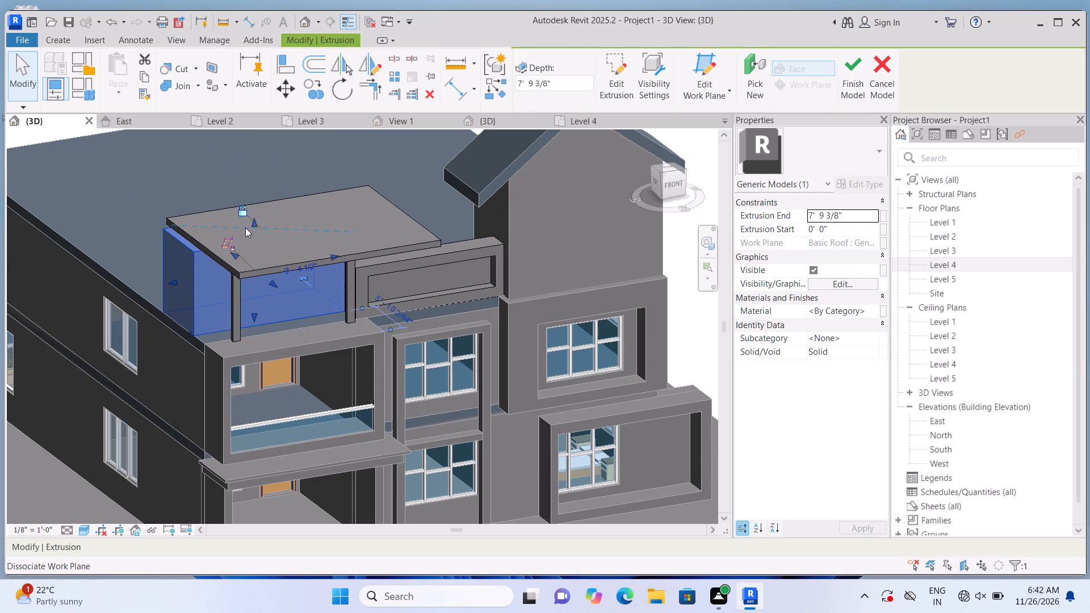
drag(253, 219, 254, 231)
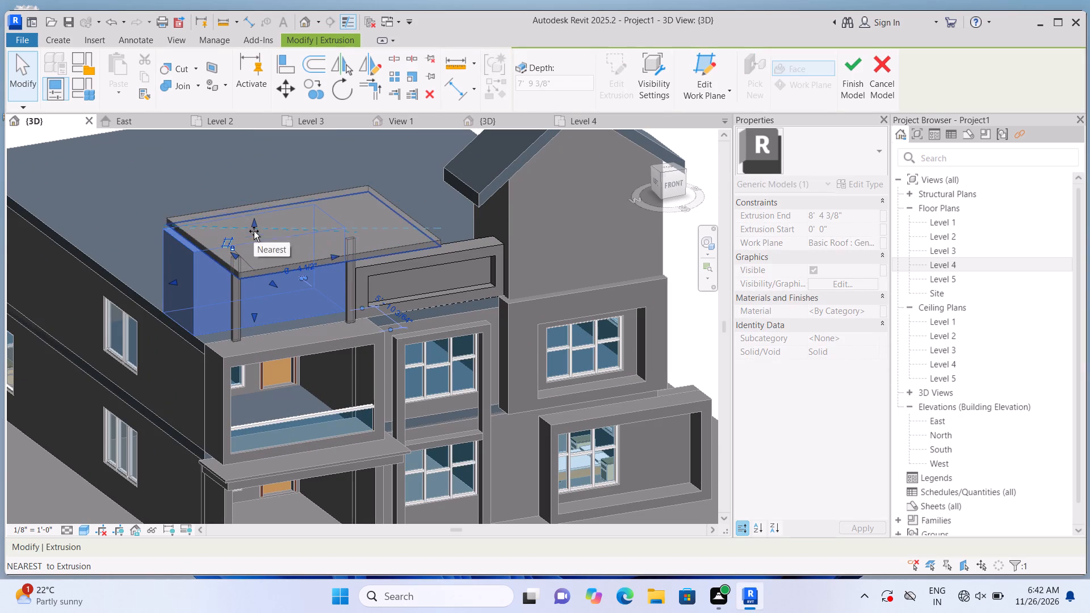
drag(254, 231, 254, 238)
scroll(257, 224, down, 1)
scroll(247, 230, up, 1)
click(254, 228)
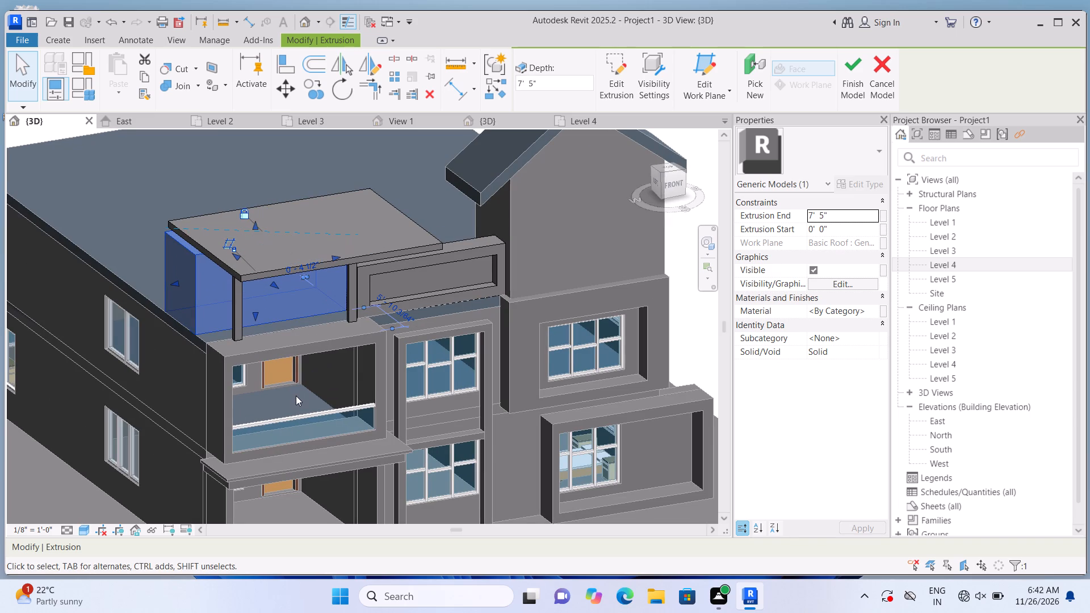
Extend the canopy slab's outer end beyond the outer post and pull its gable-side end back toward the inner post.
shift+middle_drag(269, 247, 267, 240)
shift+middle_click(267, 238)
shift+middle_drag(290, 350, 338, 321)
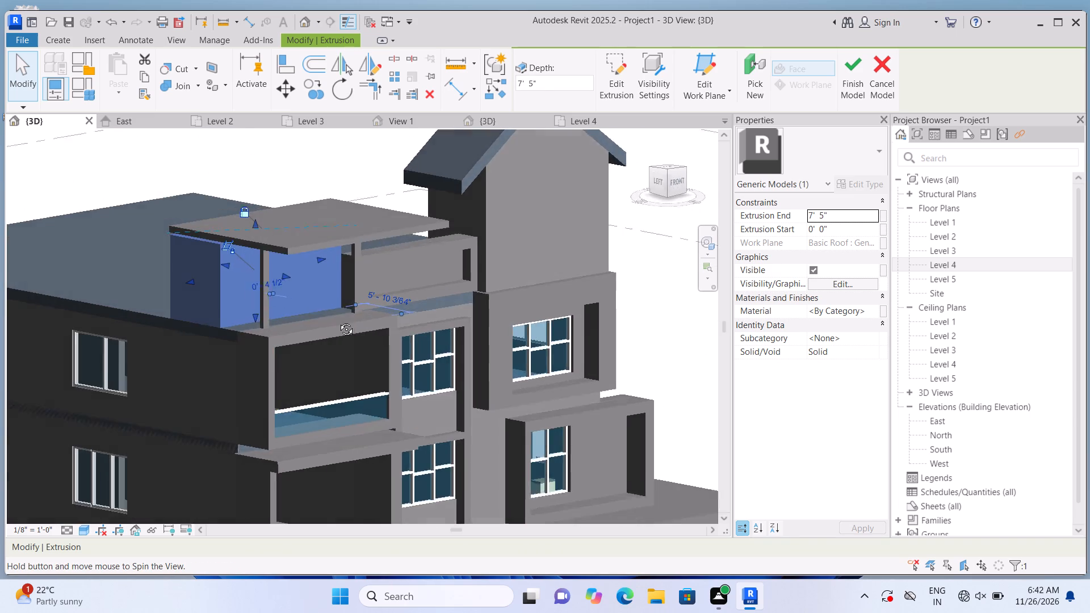
shift+middle_drag(338, 321, 278, 358)
scroll(247, 273, up, 2)
click(245, 261)
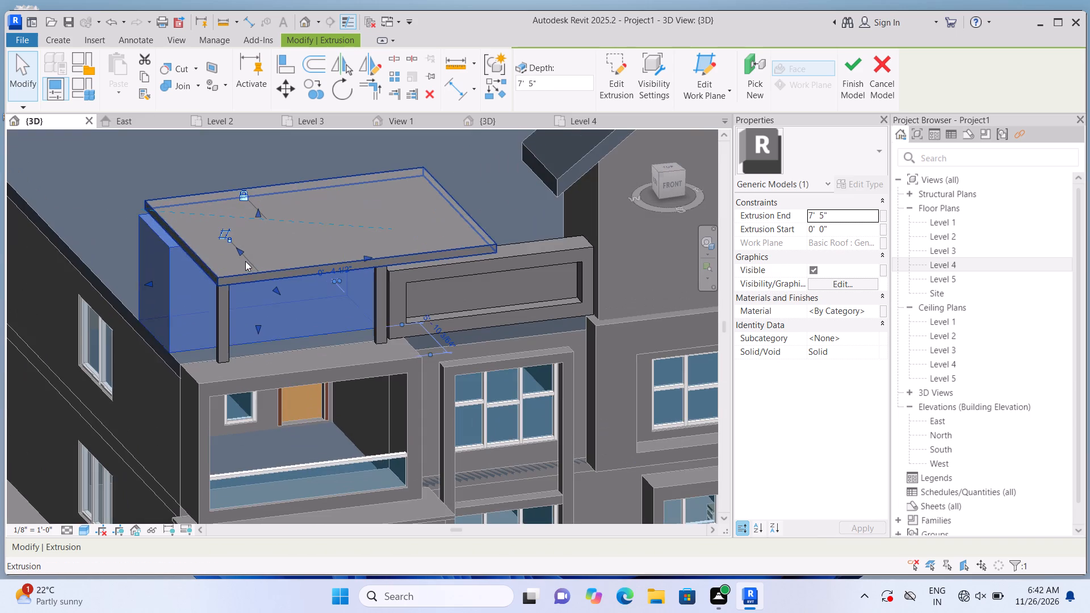
scroll(223, 248, up, 2)
drag(162, 237, 134, 251)
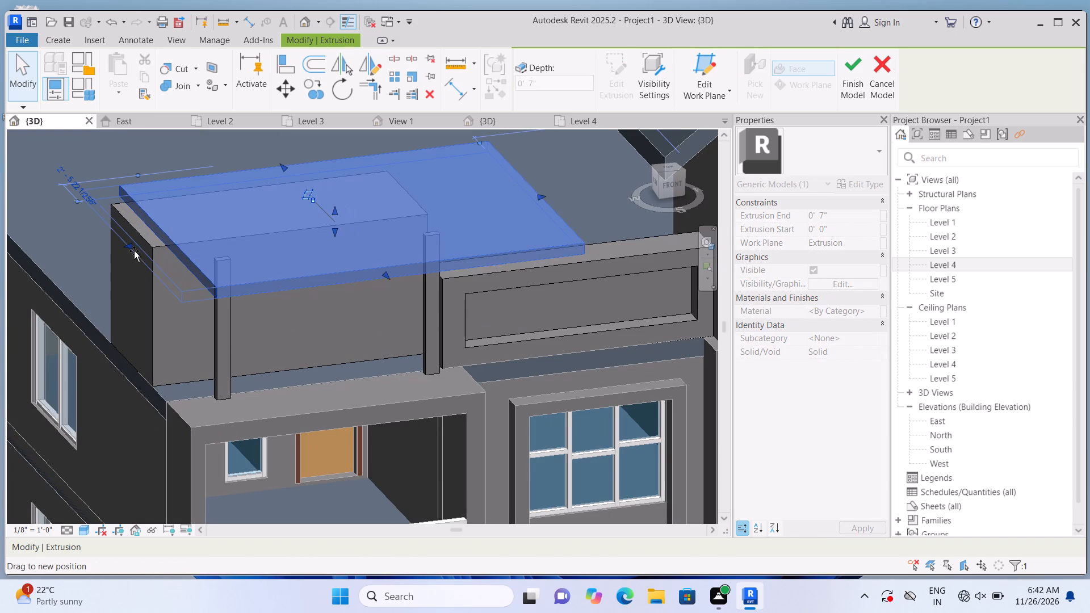
drag(134, 251, 122, 258)
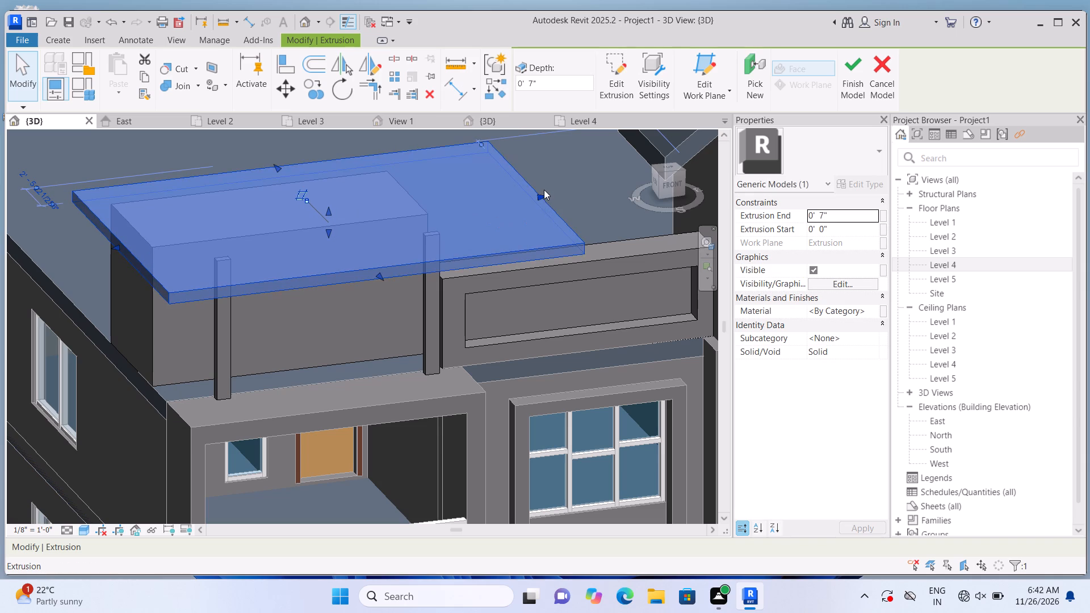
drag(544, 190, 469, 205)
scroll(502, 209, down, 6)
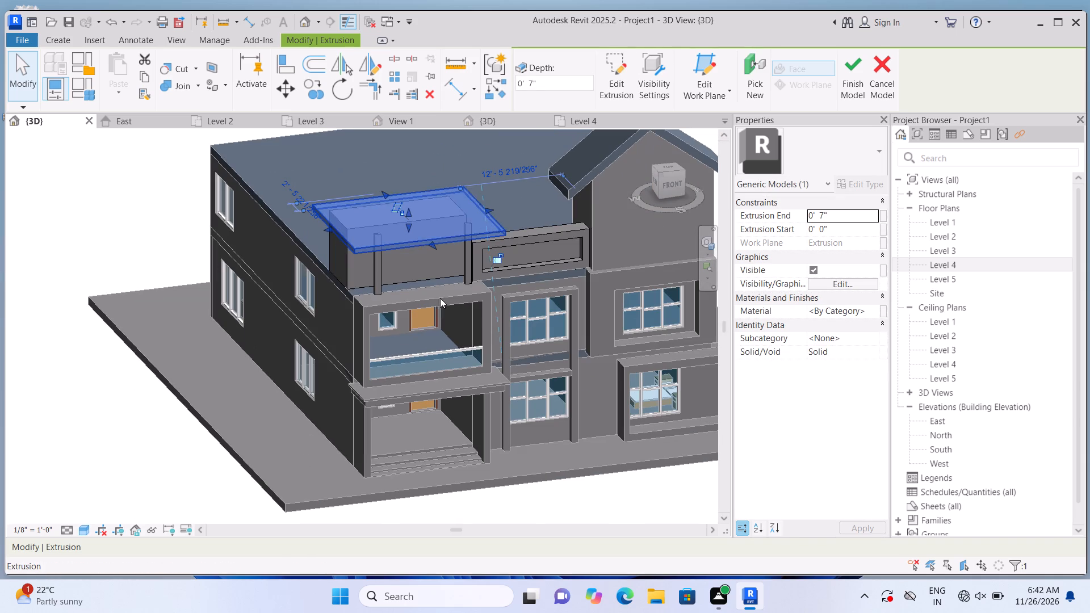
click(156, 456)
Pull the canopy slab's outer end slightly inward to trim its side overhang.
shift+middle_drag(161, 461, 147, 316)
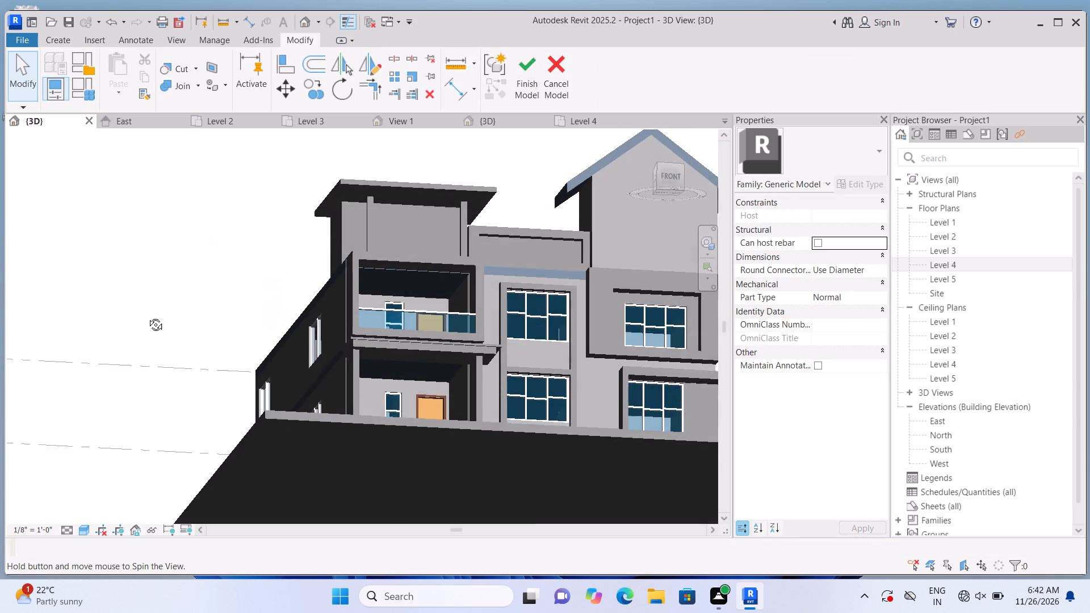
shift+middle_drag(147, 316, 58, 455)
shift+middle_click(58, 455)
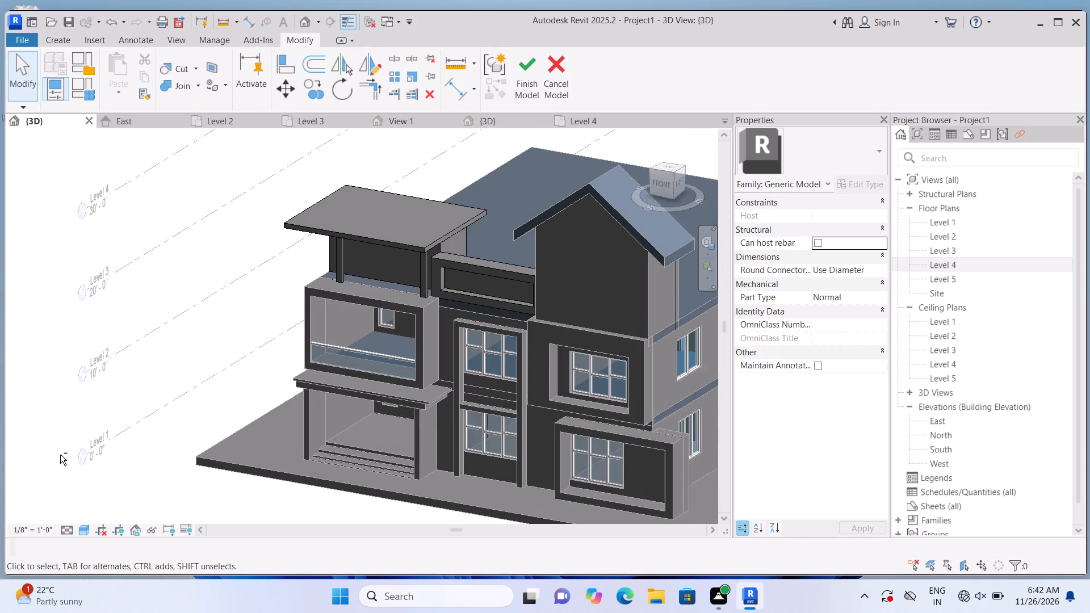
scroll(74, 438, down, 4)
scroll(156, 480, up, 2)
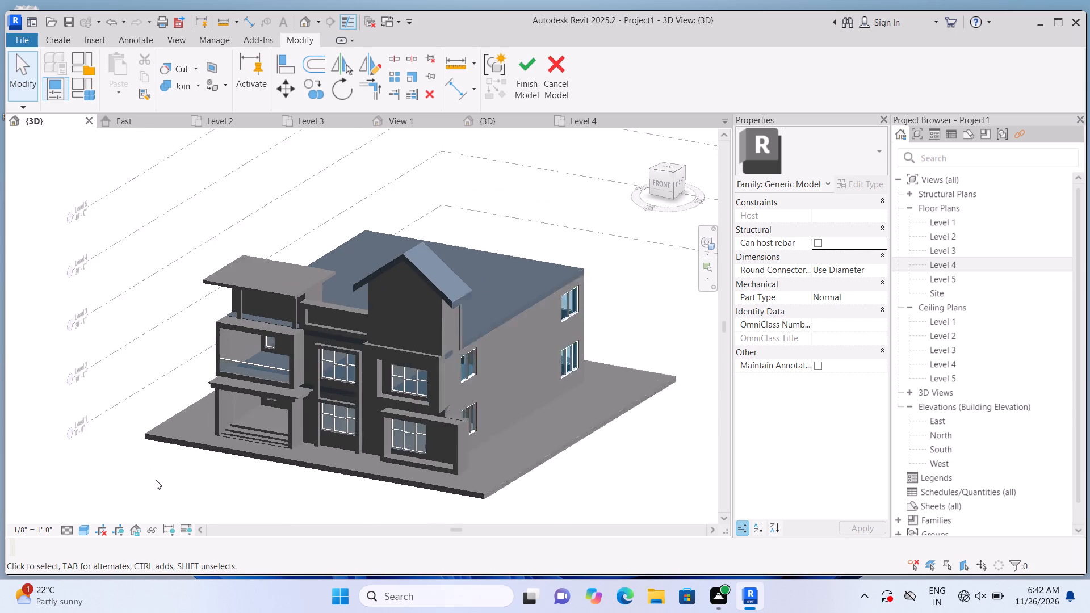
scroll(187, 489, up, 1)
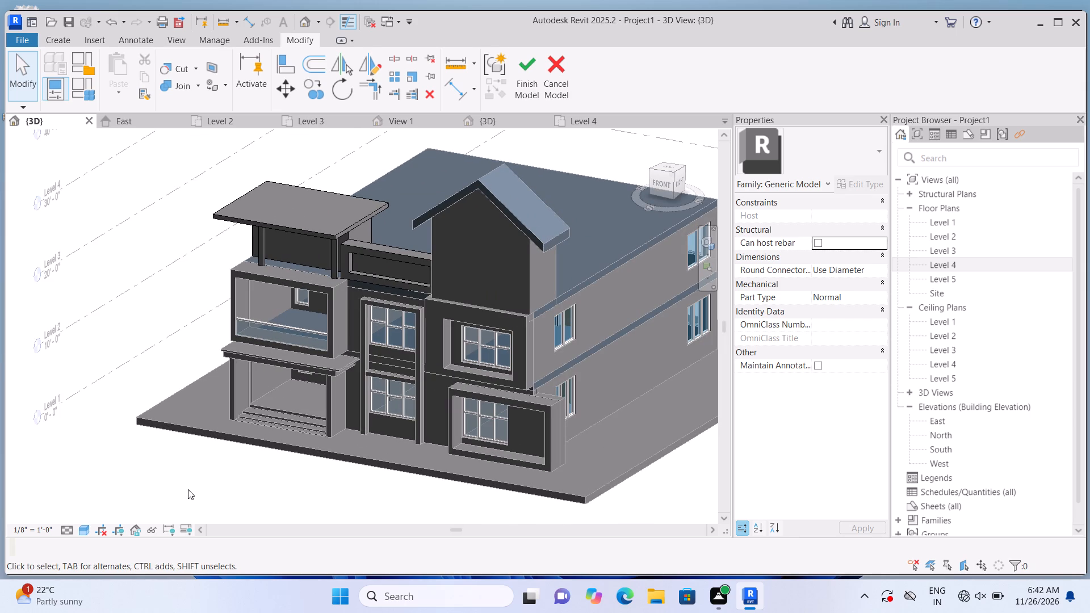
click(296, 218)
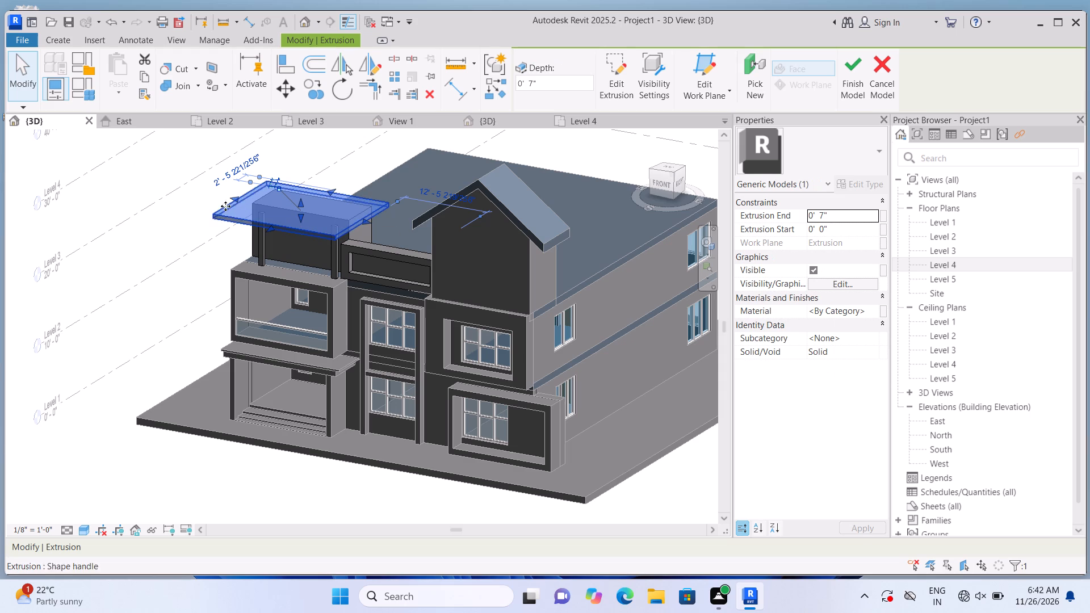
click(196, 234)
click(231, 201)
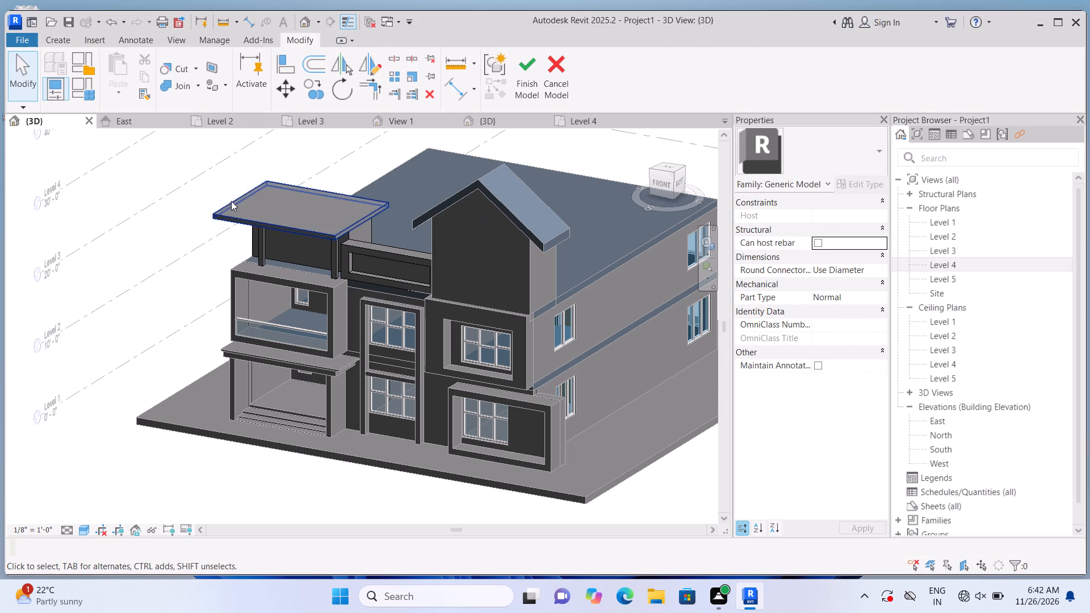
scroll(231, 201, up, 1)
drag(233, 196, 244, 199)
click(156, 259)
scroll(193, 250, down, 4)
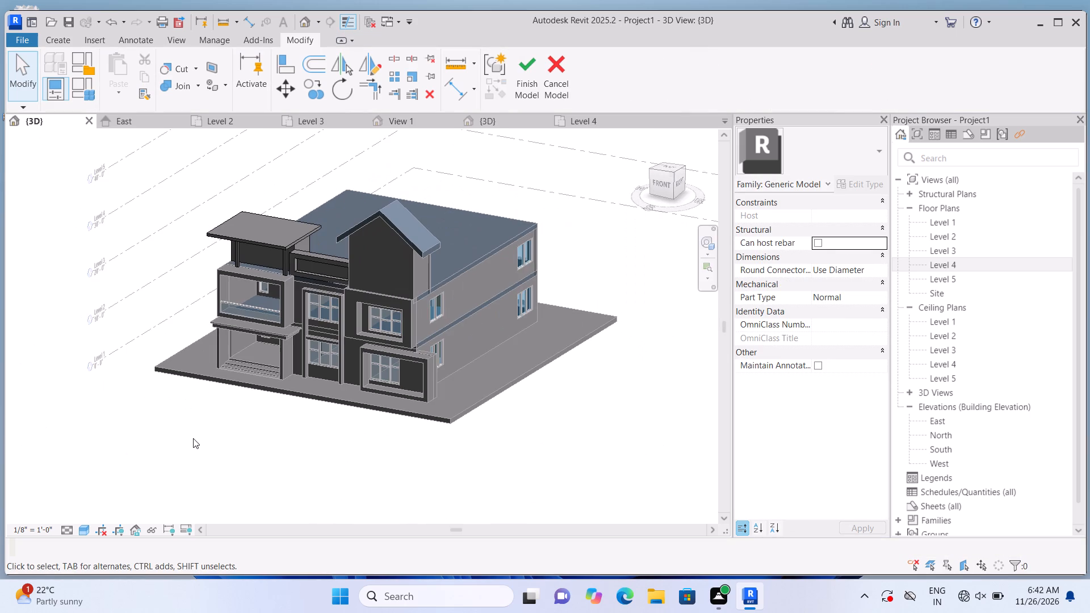
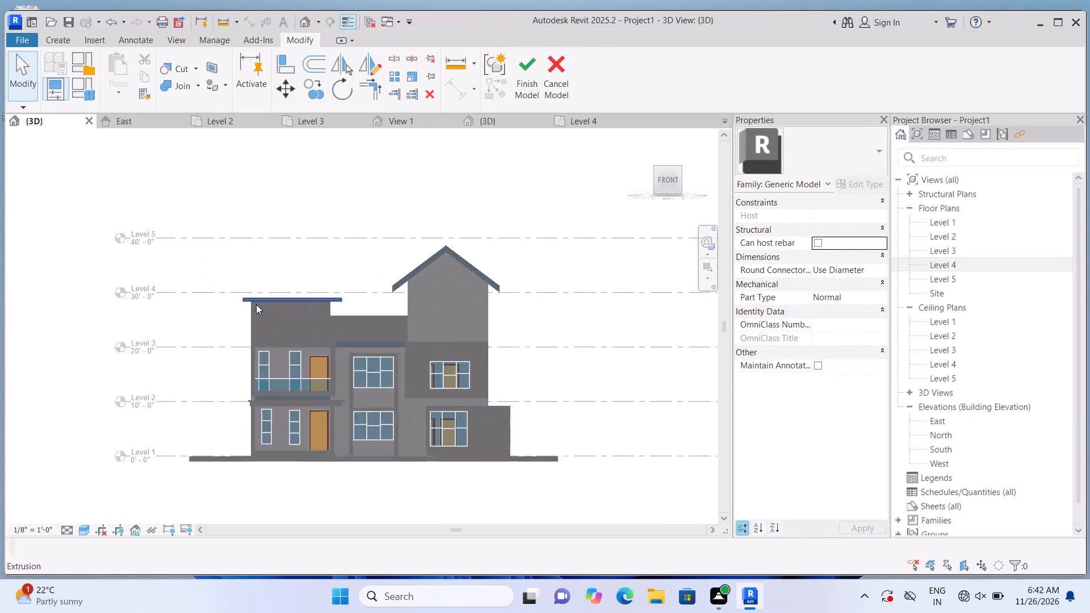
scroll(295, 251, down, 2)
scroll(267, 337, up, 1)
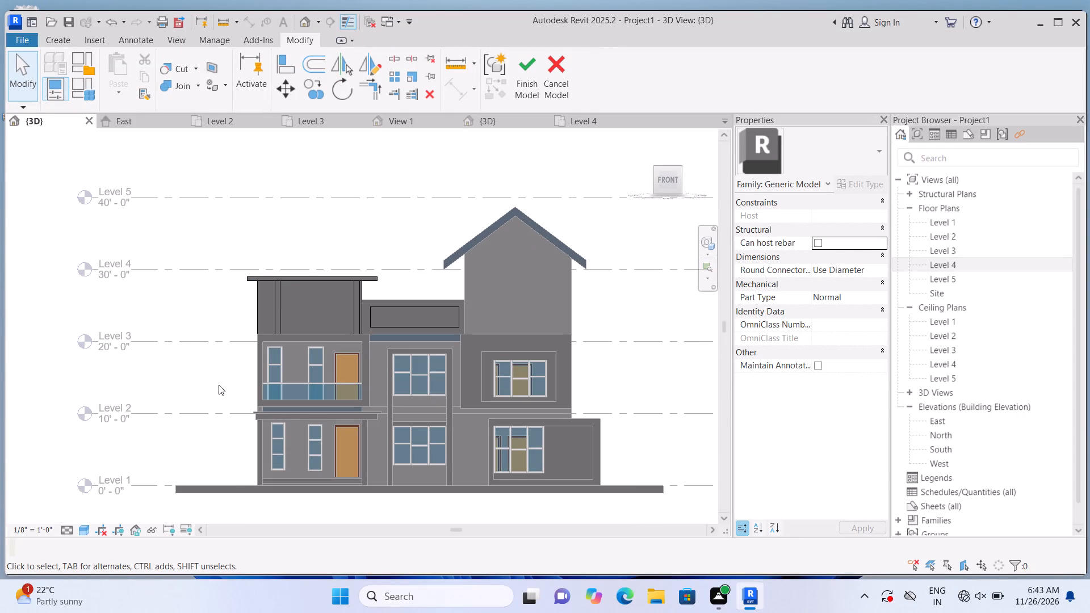
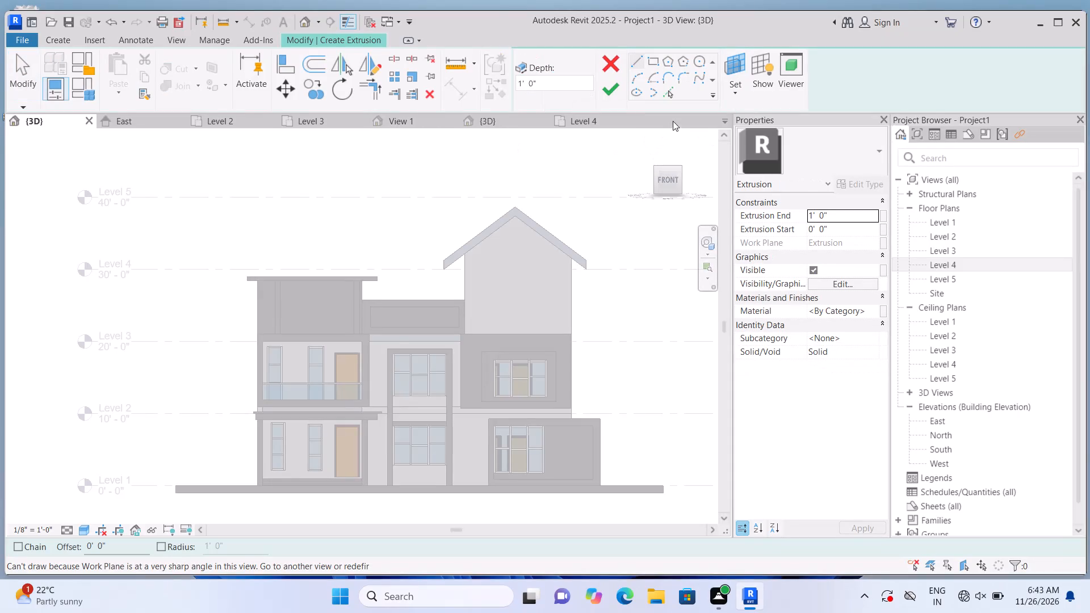
With the central bay's front wall as work plane, sketch a rectangle about 1'-11" high across the bay above the upper window.
click(737, 95)
click(744, 154)
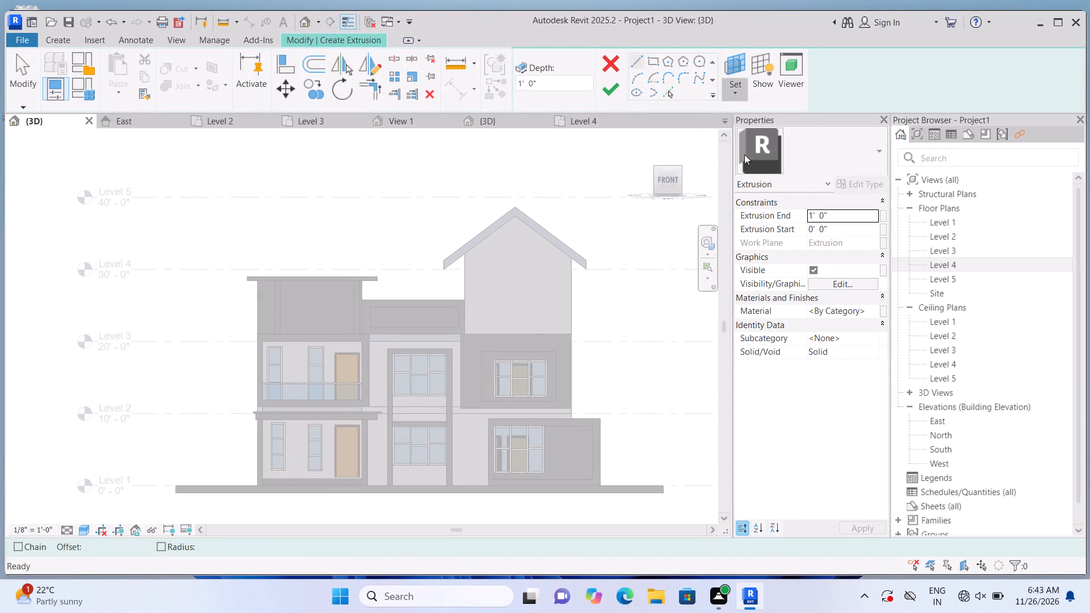
scroll(469, 374, up, 7)
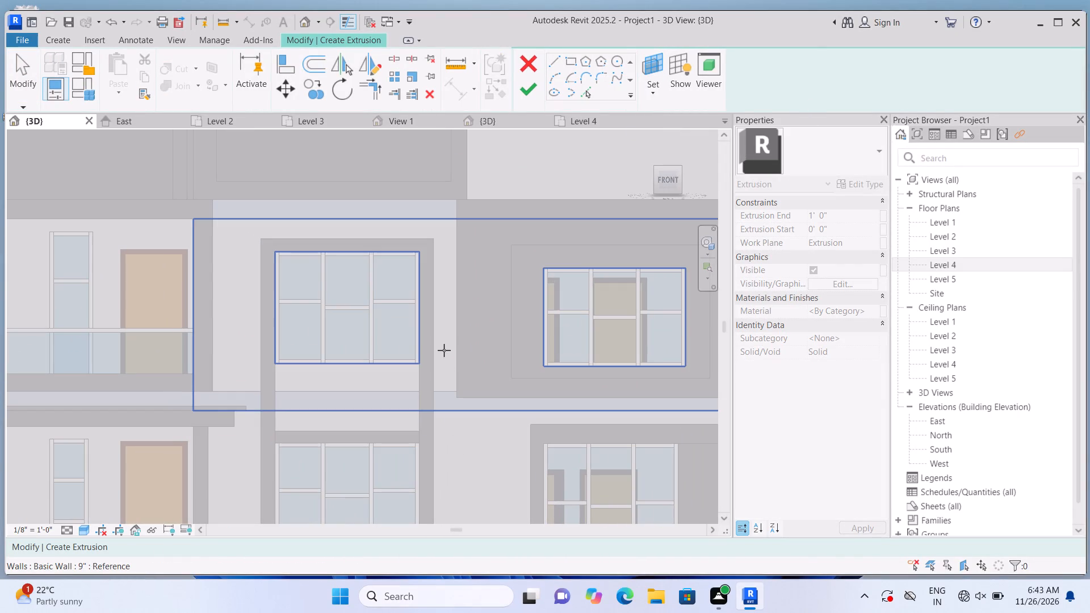
click(444, 350)
click(653, 62)
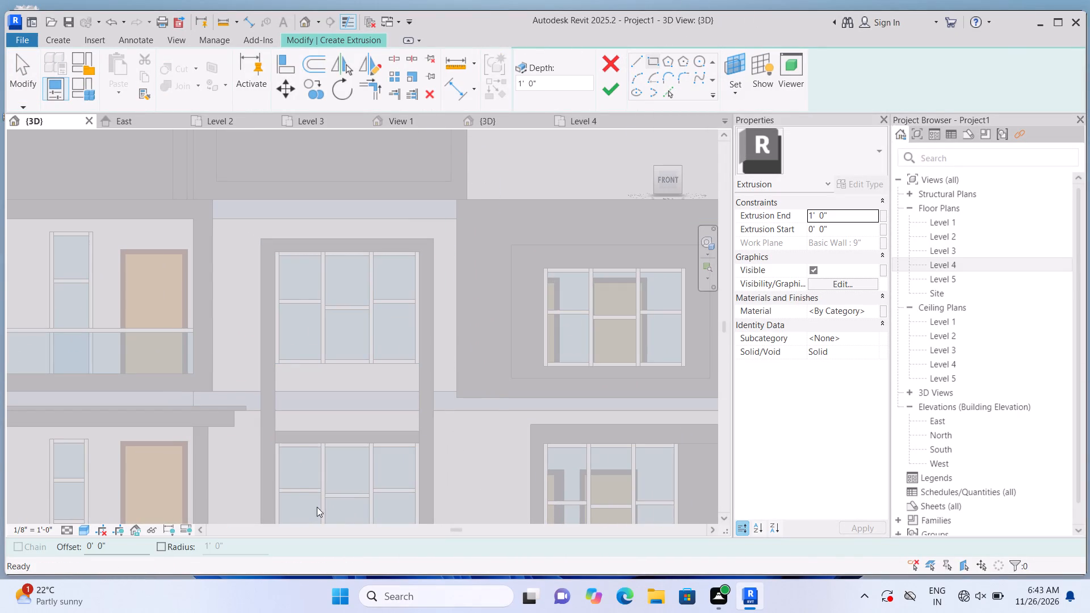
scroll(307, 176, up, 3)
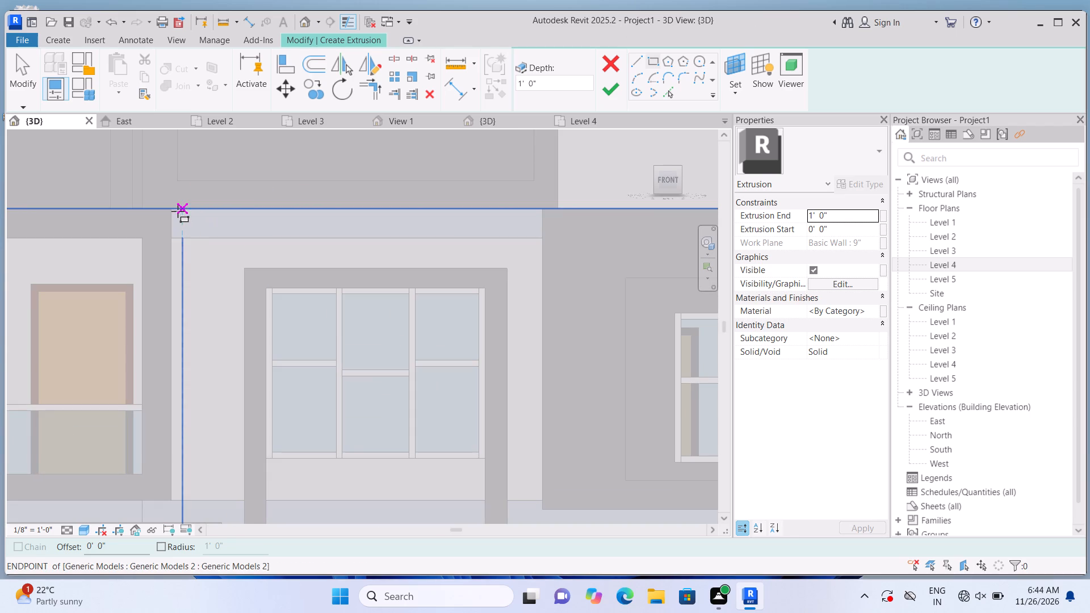
click(175, 211)
scroll(477, 264, up, 4)
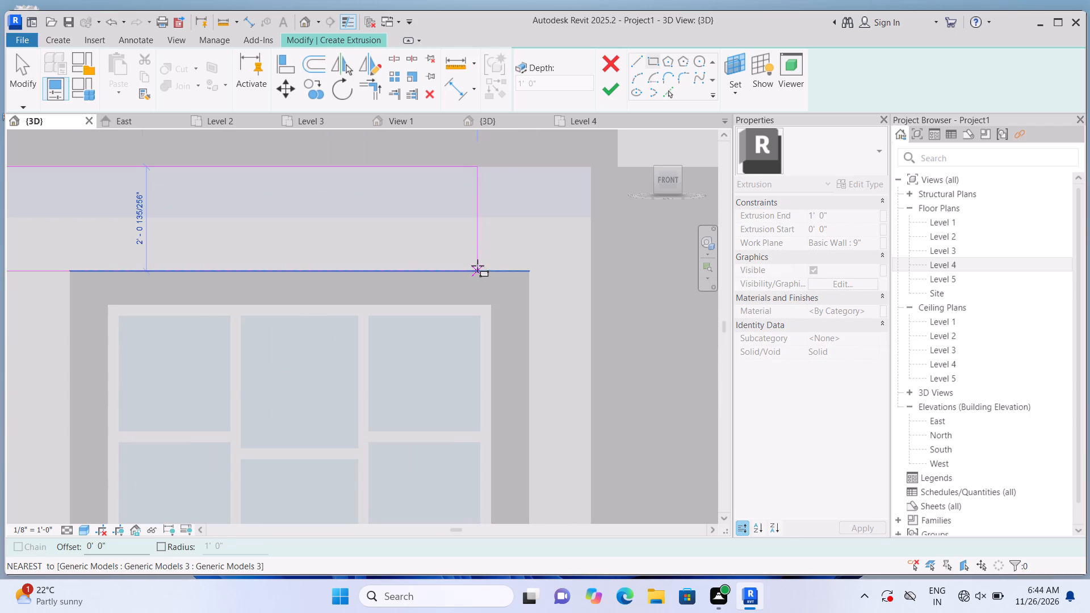
click(593, 270)
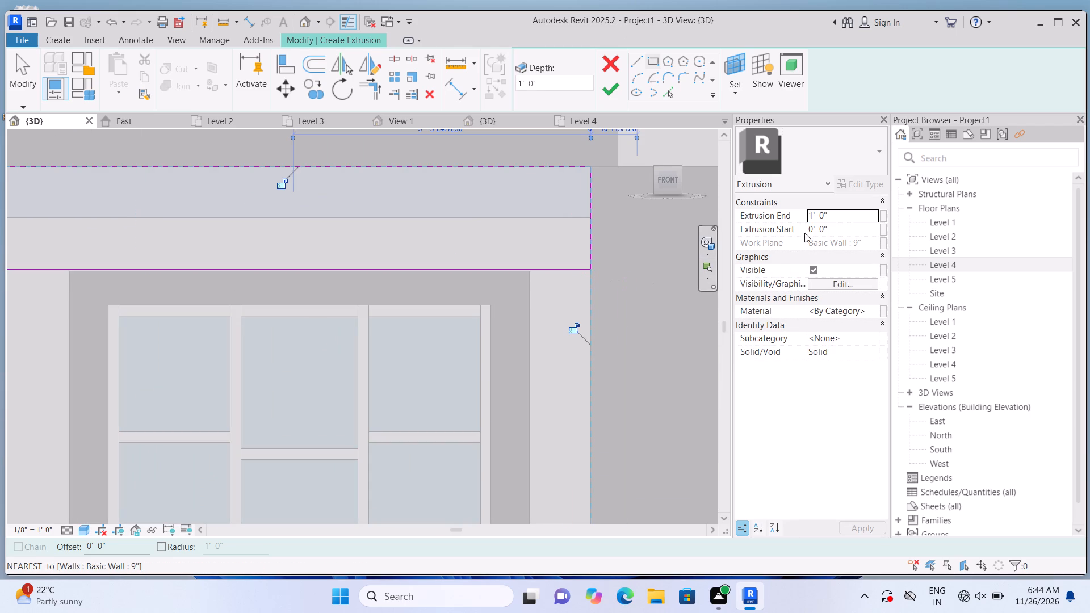
Set the Extrusion End to 2" and finish the horizontal band above the upper window.
click(841, 211)
key(BackSpace)
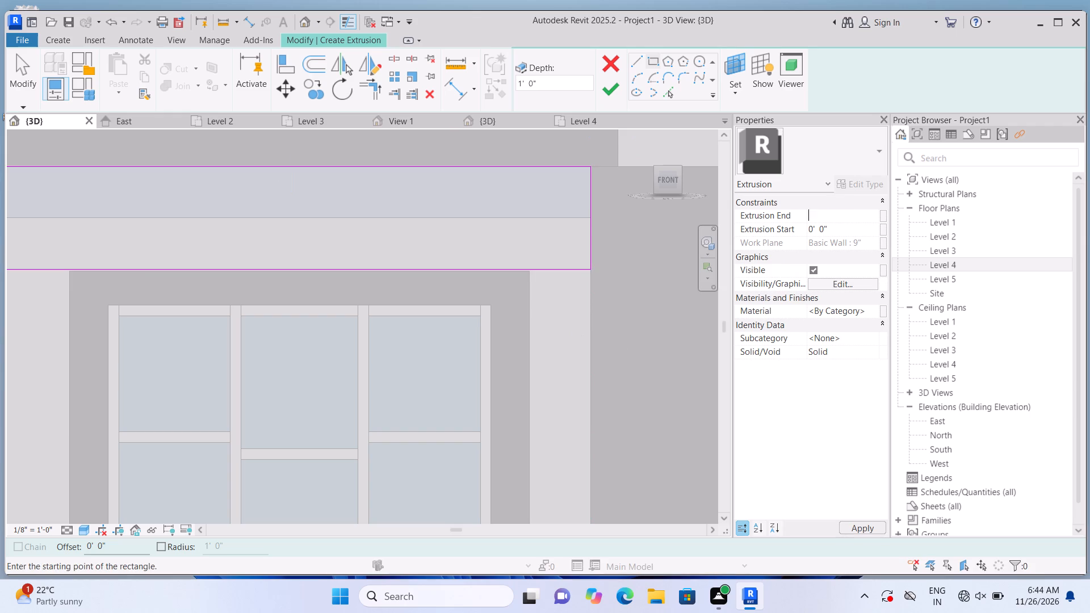
text(2")
key(Return)
click(605, 83)
Extrude a 2" deep vertical strip about 18'-11" tall on the wall, between the central window frame and the wing with the gabled roof.
scroll(602, 135, down, 3)
click(61, 40)
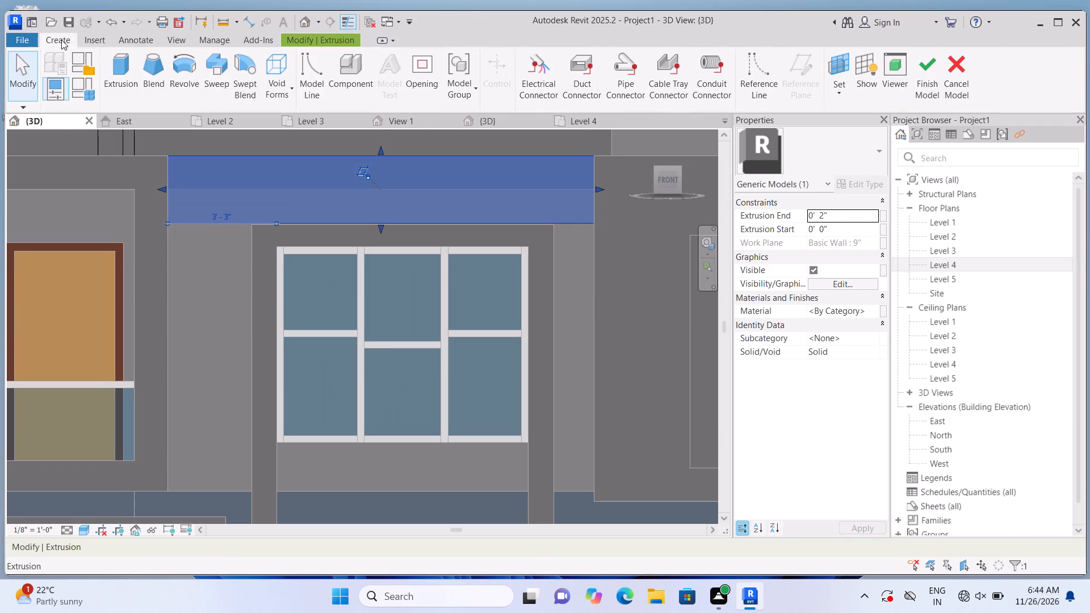
click(109, 70)
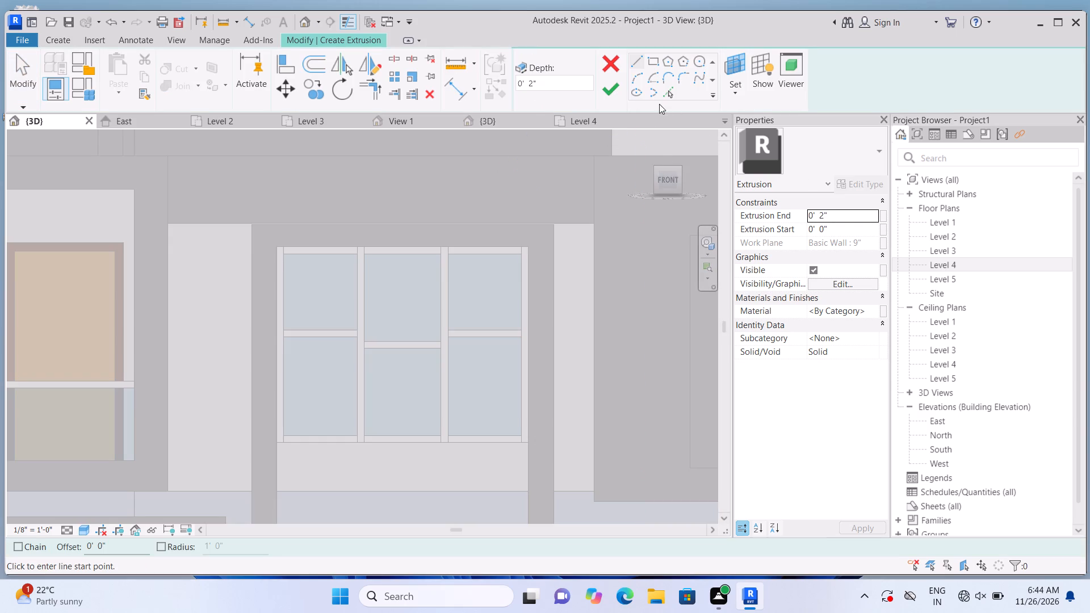
click(728, 95)
click(741, 145)
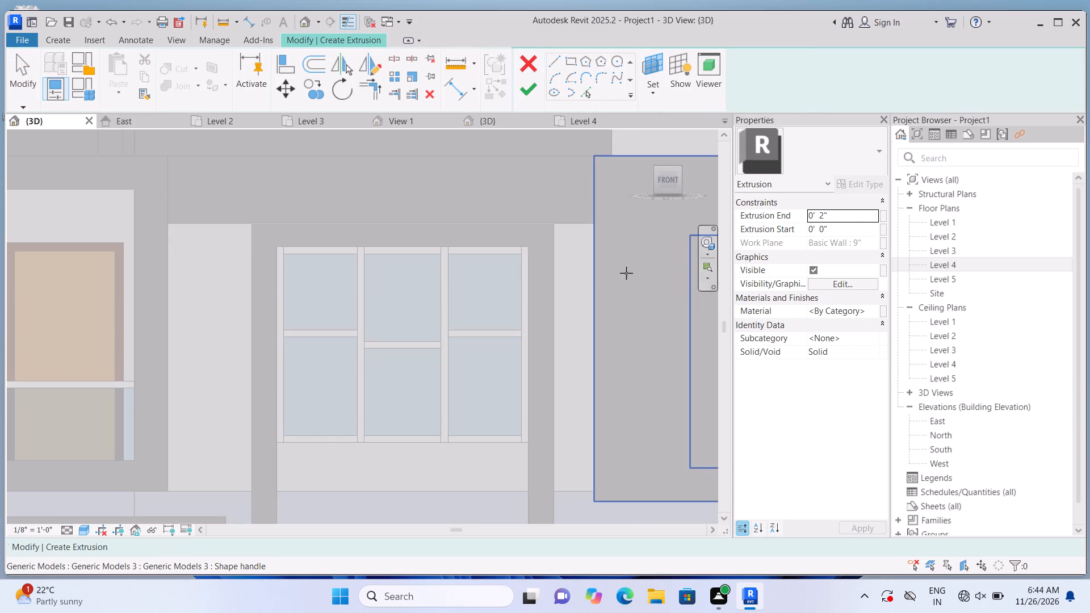
click(576, 282)
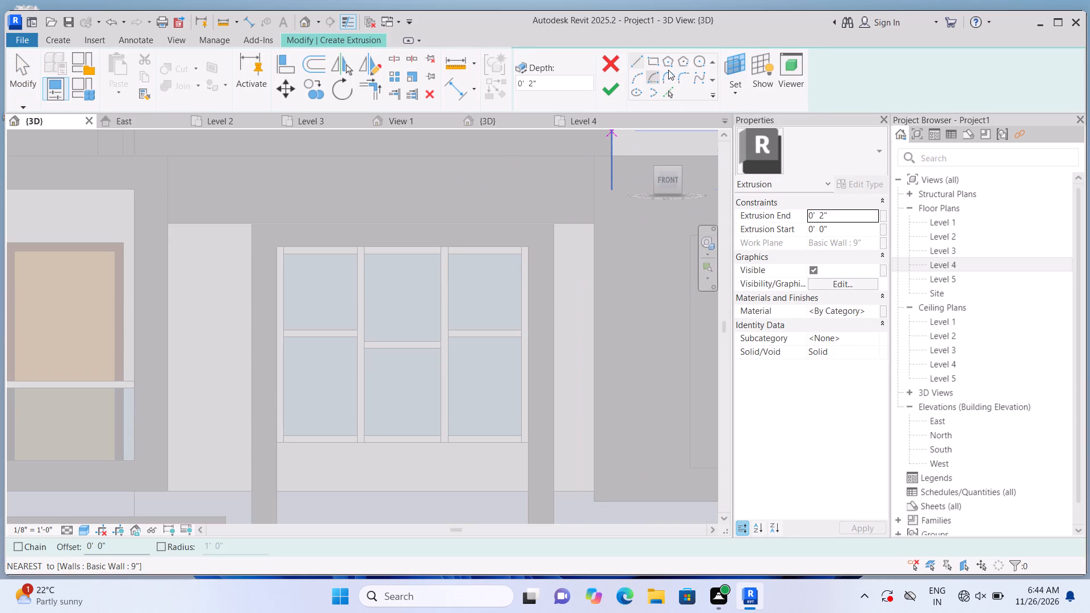
click(652, 65)
scroll(519, 306, down, 2)
middle_drag(479, 290, 349, 219)
scroll(386, 225, up, 1)
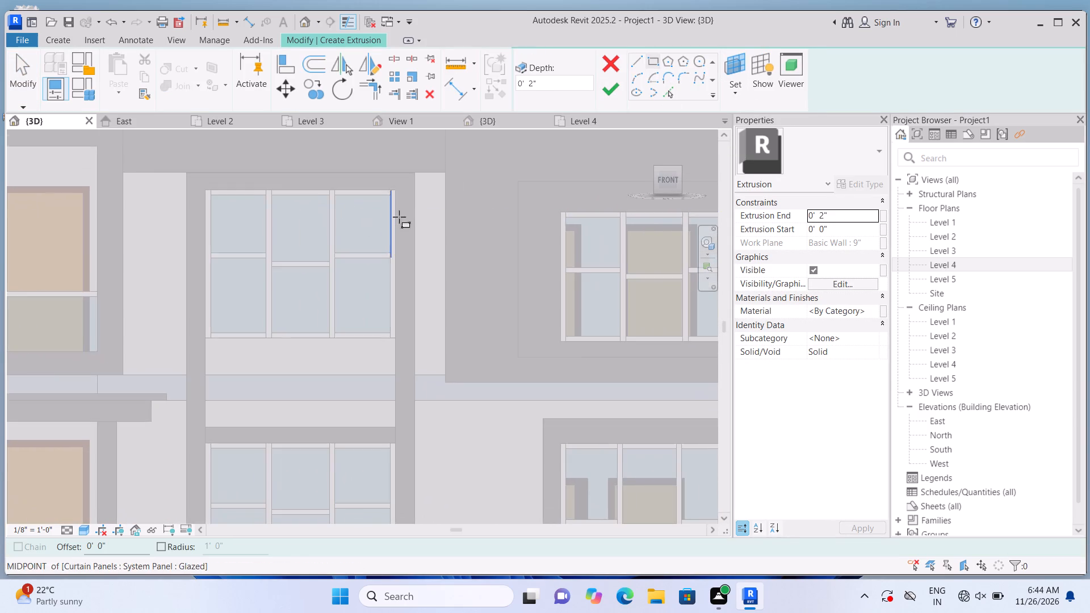
click(424, 162)
scroll(438, 215, down, 3)
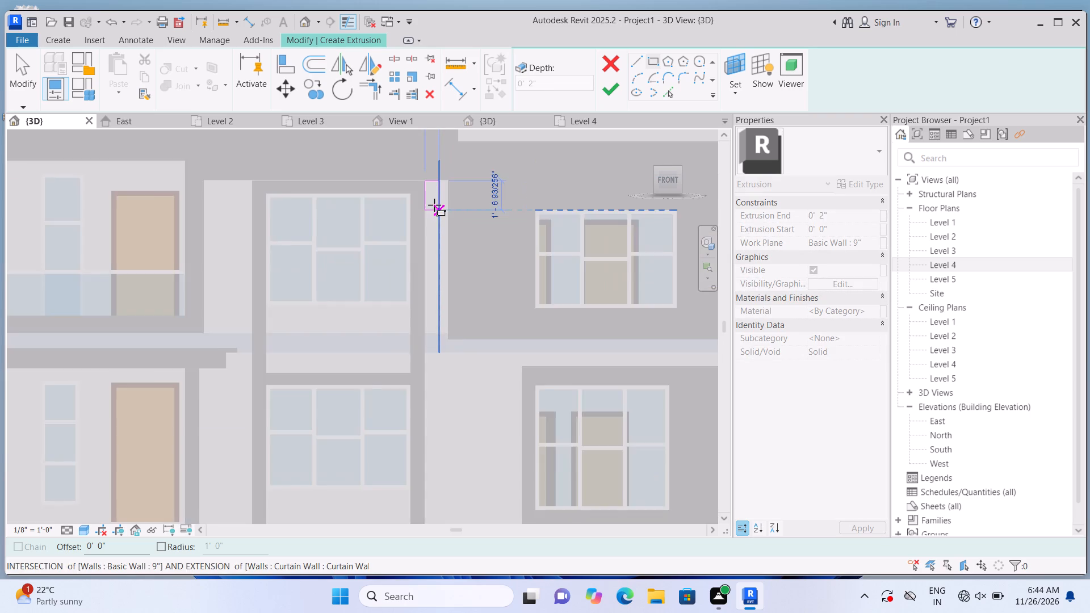
scroll(434, 205, down, 2)
scroll(456, 417, up, 4)
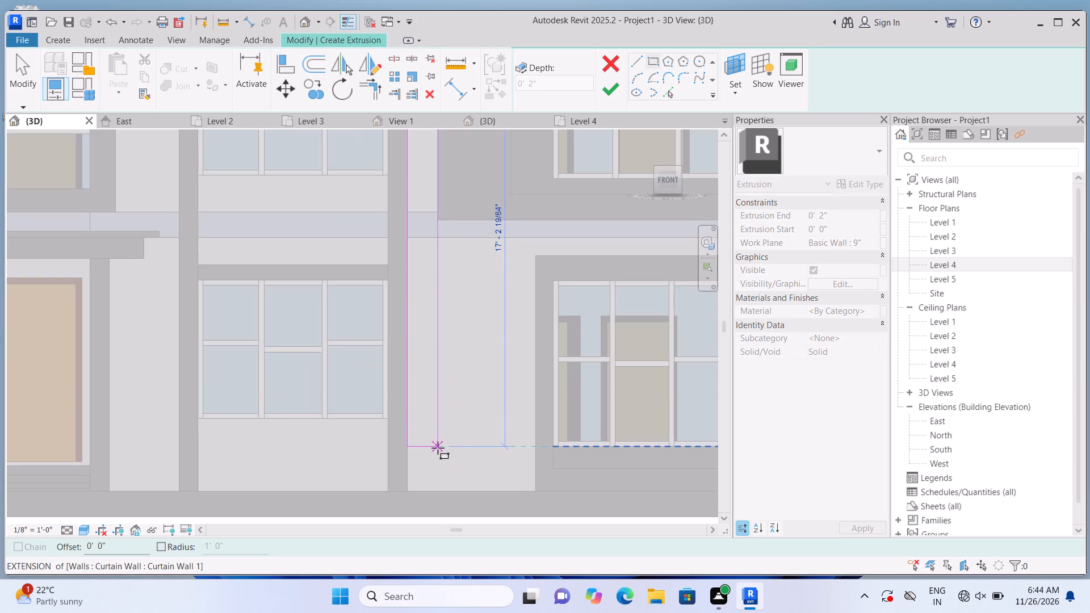
click(437, 494)
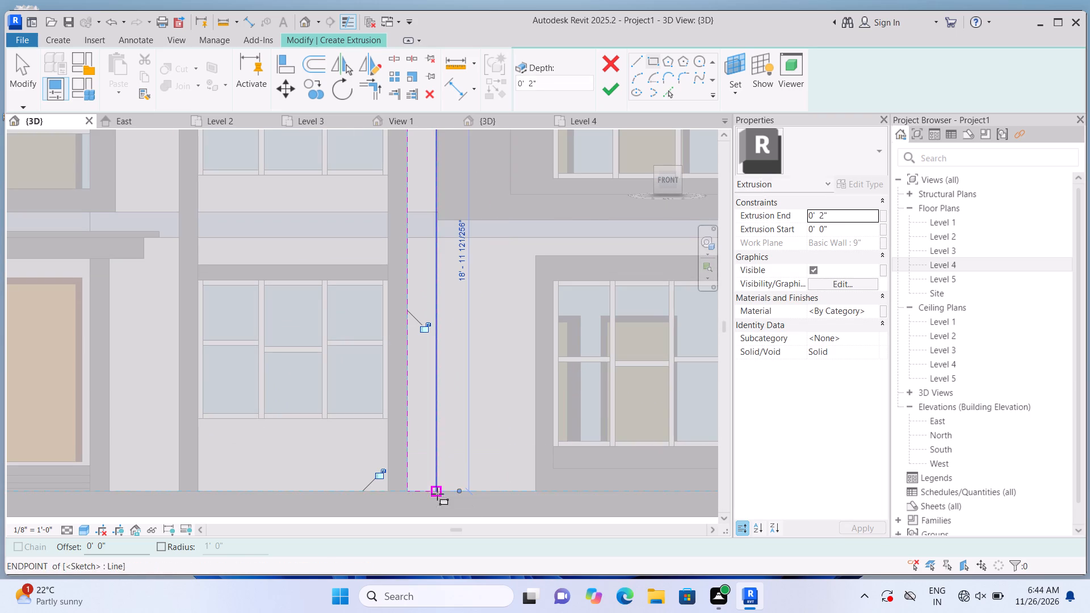
click(609, 93)
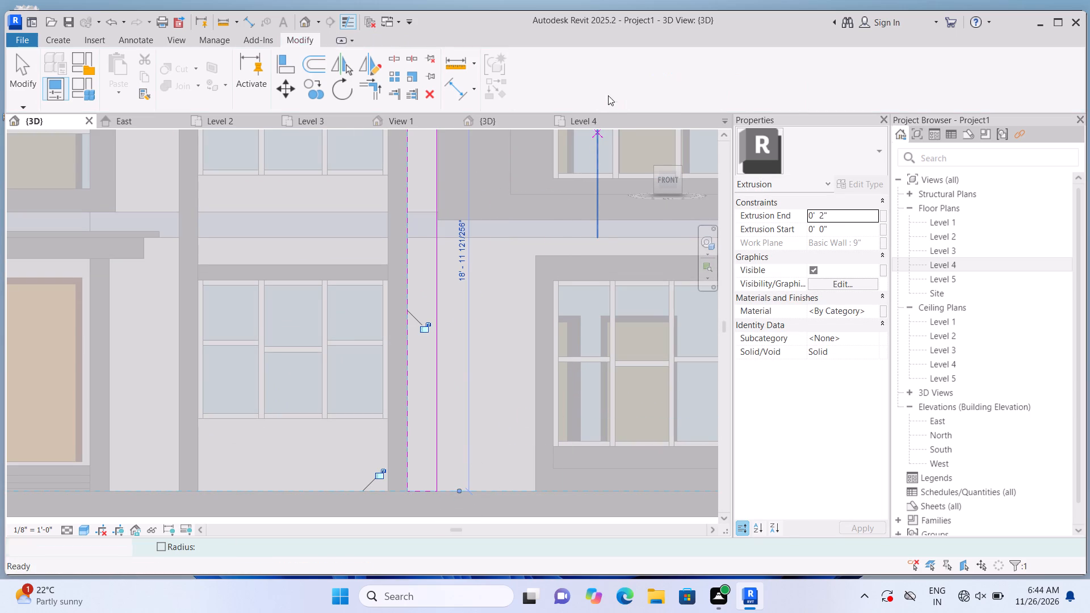
Join the tall vertical strip with the horizontal band above the upper central window.
middle_drag(421, 331, 410, 484)
middle_drag(407, 497, 405, 506)
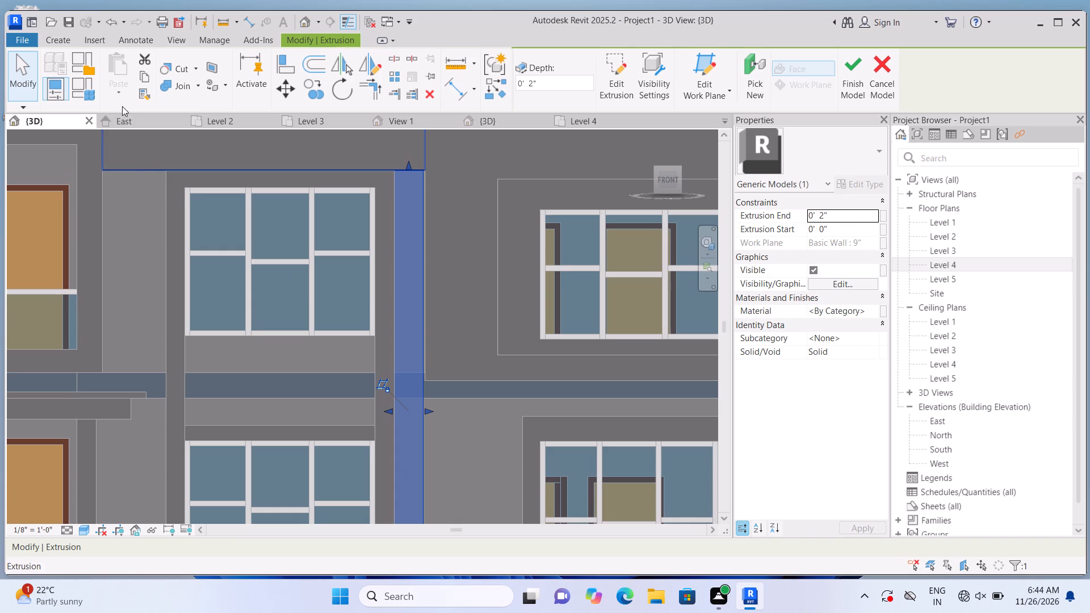
click(196, 82)
click(198, 100)
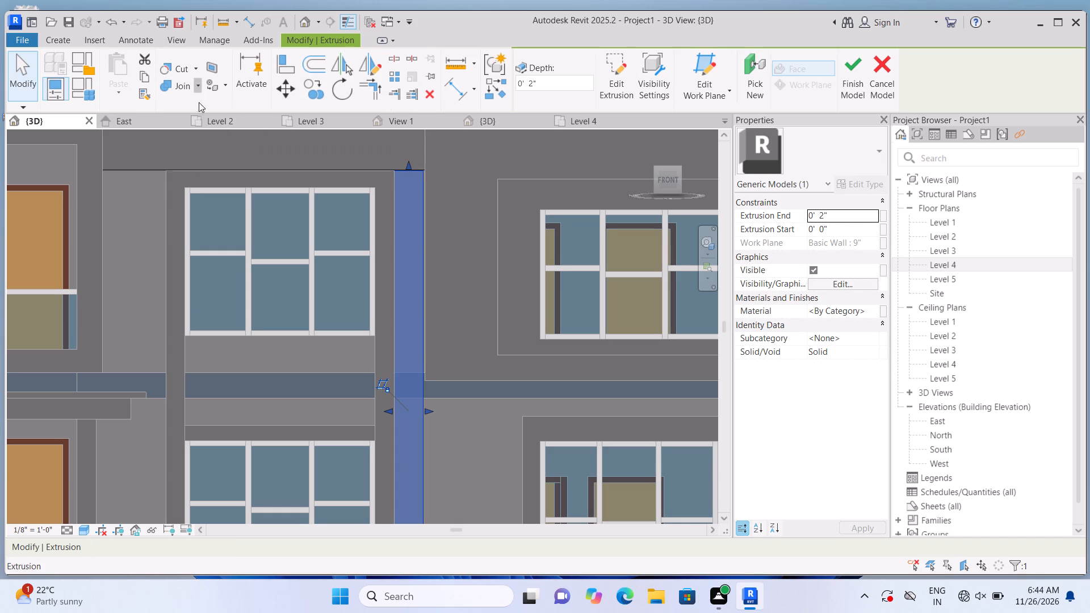
click(415, 225)
click(378, 150)
scroll(452, 211, down, 2)
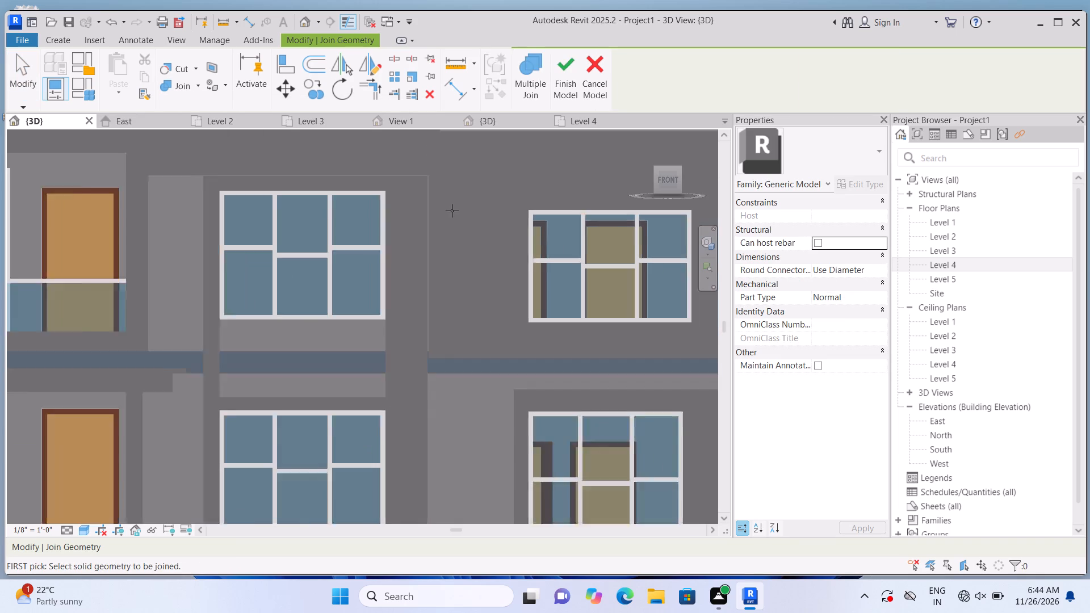
key(Escape)
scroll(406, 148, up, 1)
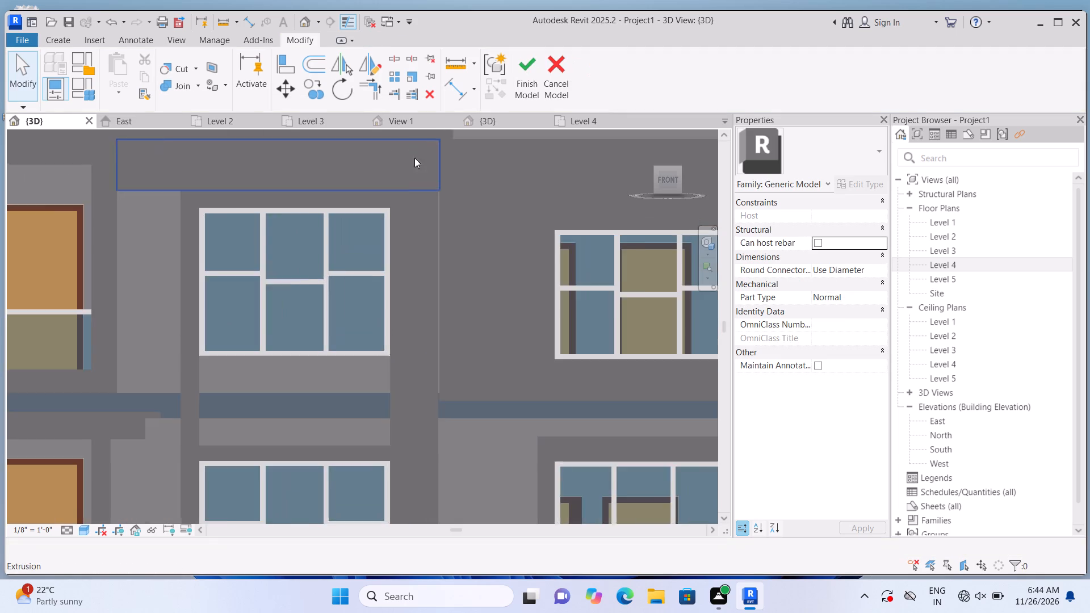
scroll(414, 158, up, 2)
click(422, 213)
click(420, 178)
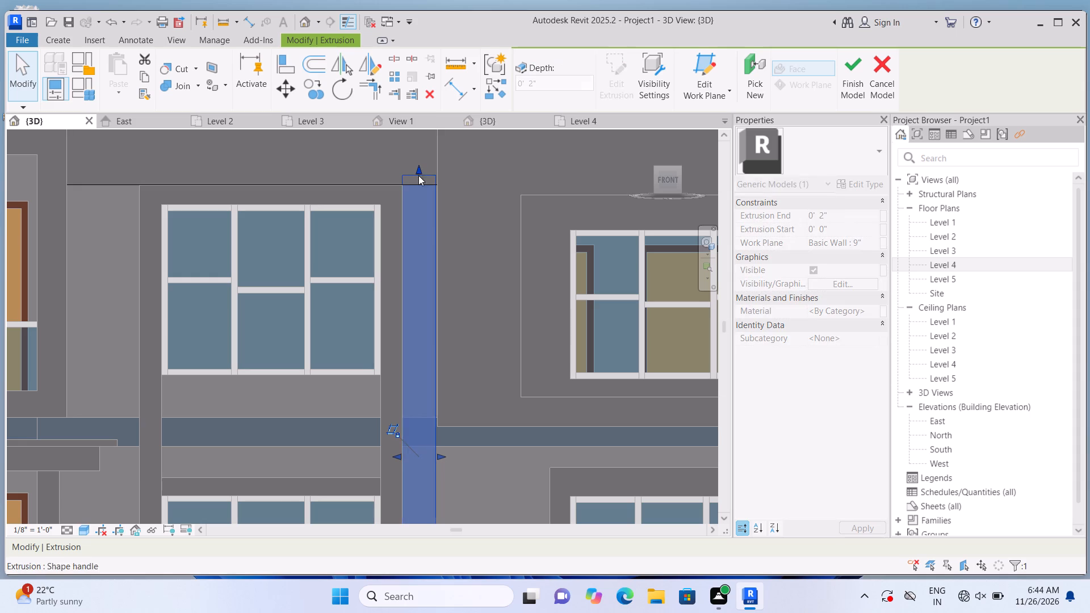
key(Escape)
Extrude a 2" deep panel about 8'-9" tall on the wall between the balcony block and the central window frame, beneath the horizontal band.
scroll(422, 271, down, 7)
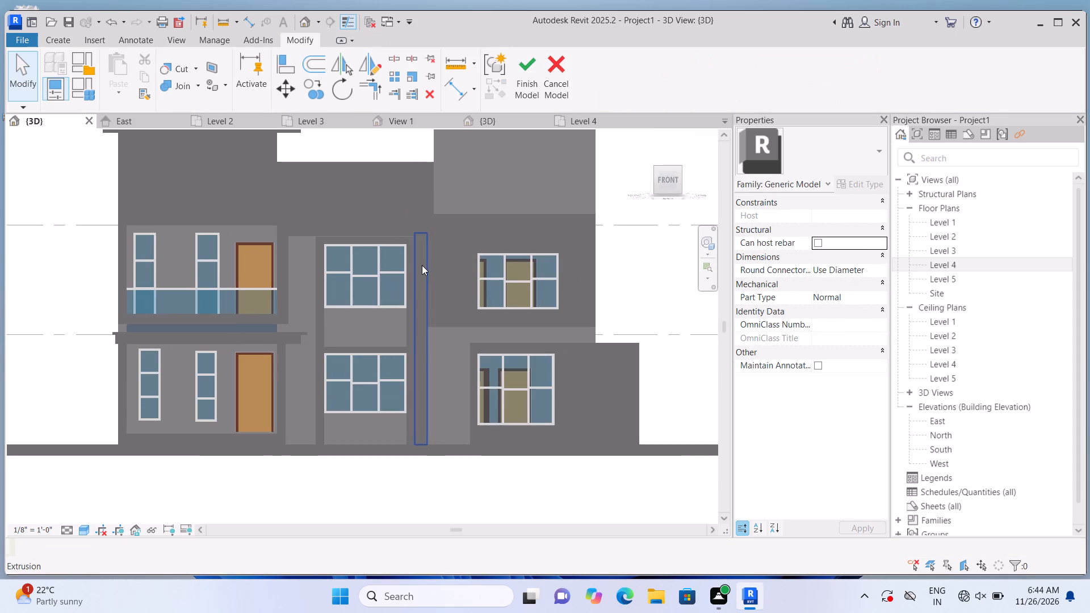
click(65, 41)
click(113, 68)
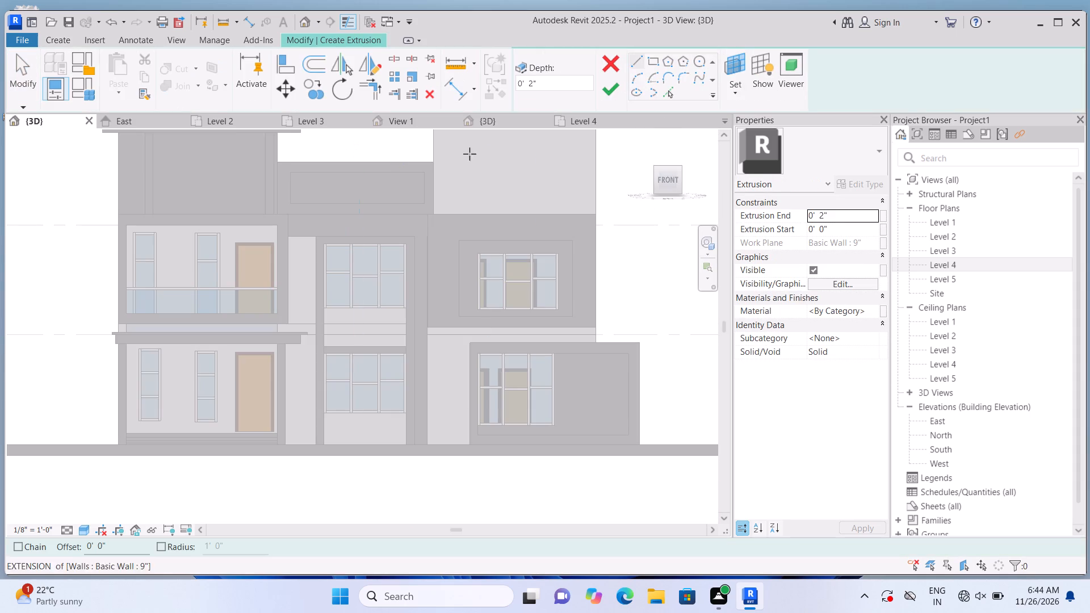
click(735, 92)
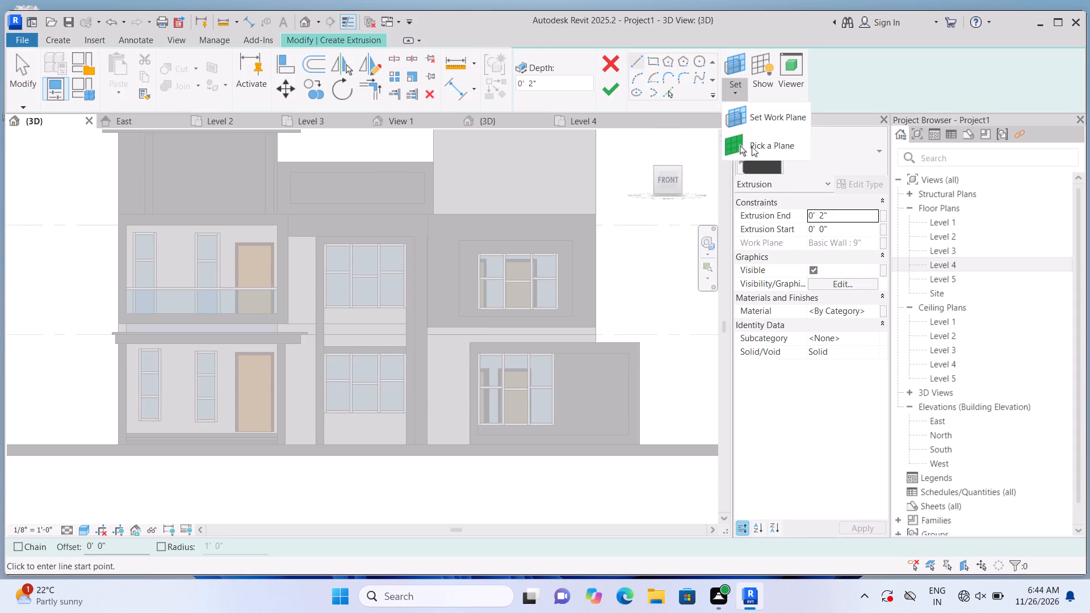
click(752, 146)
scroll(517, 232, up, 2)
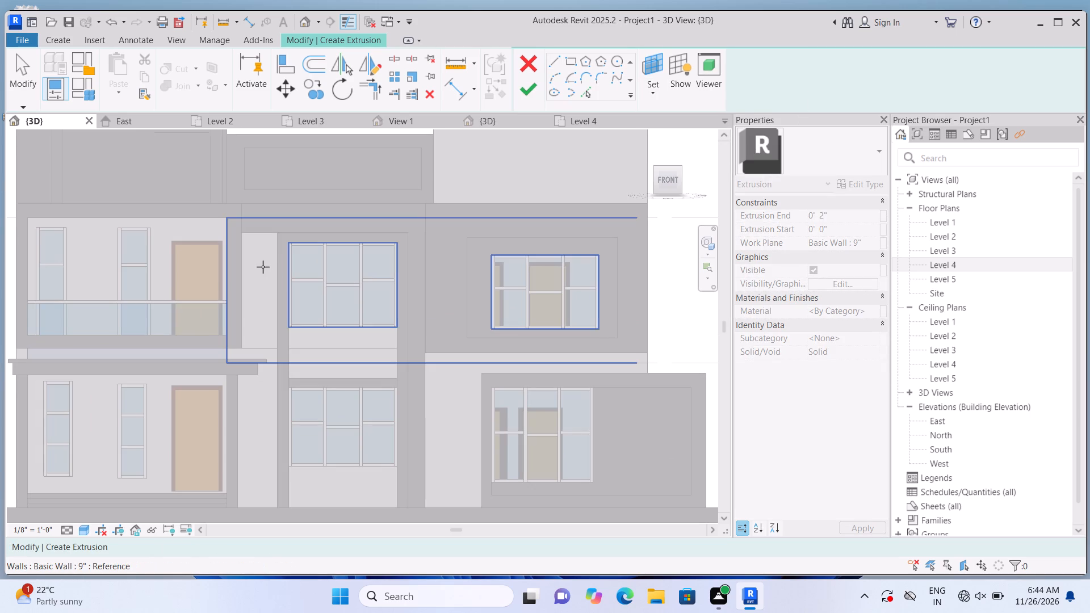
click(263, 267)
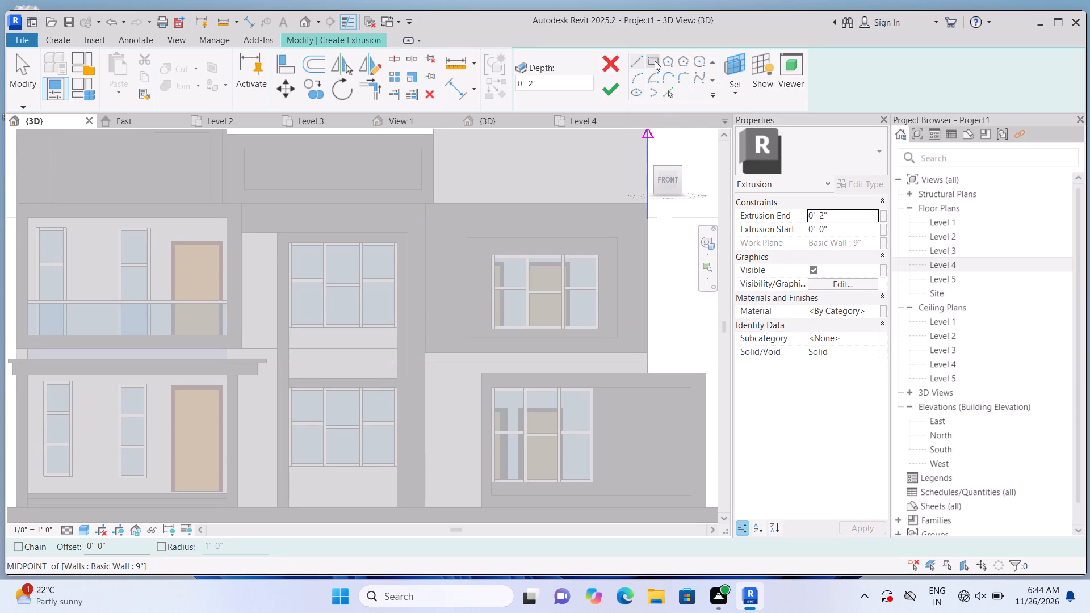
click(655, 61)
scroll(196, 238, up, 5)
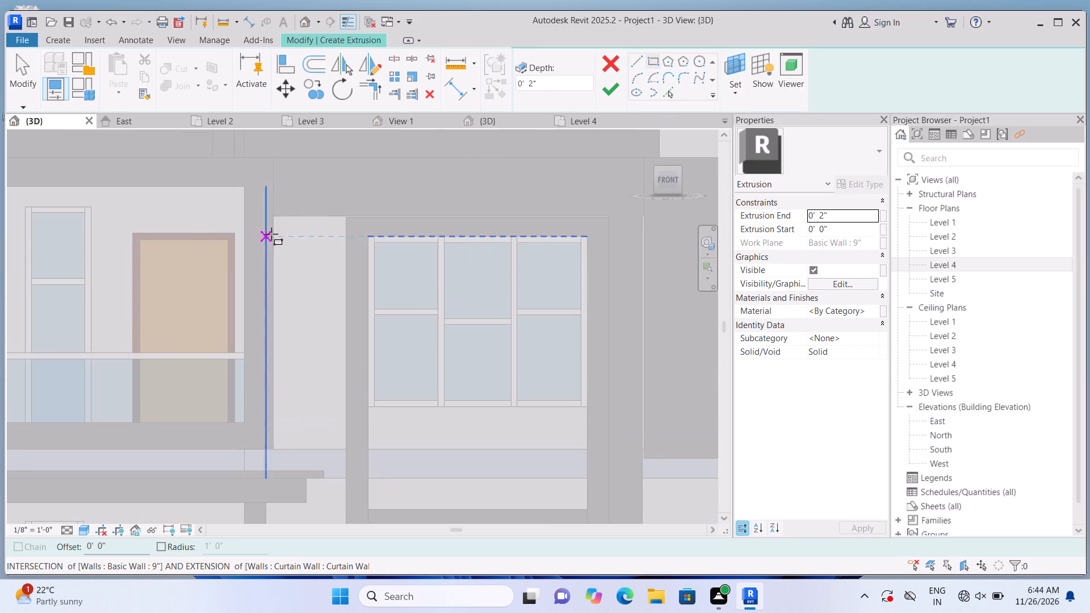
click(270, 218)
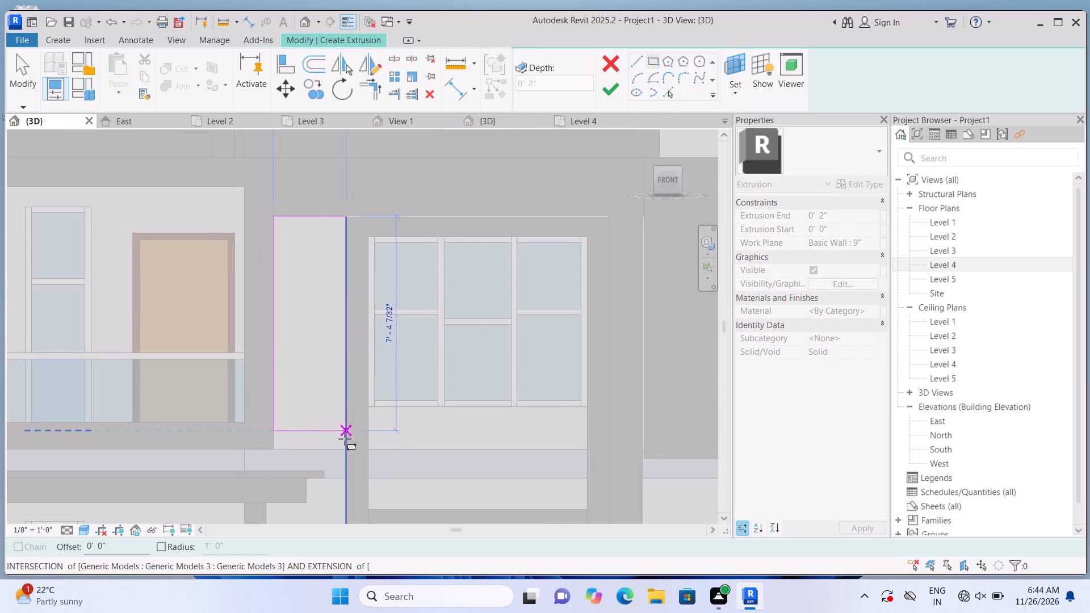
scroll(346, 459, up, 5)
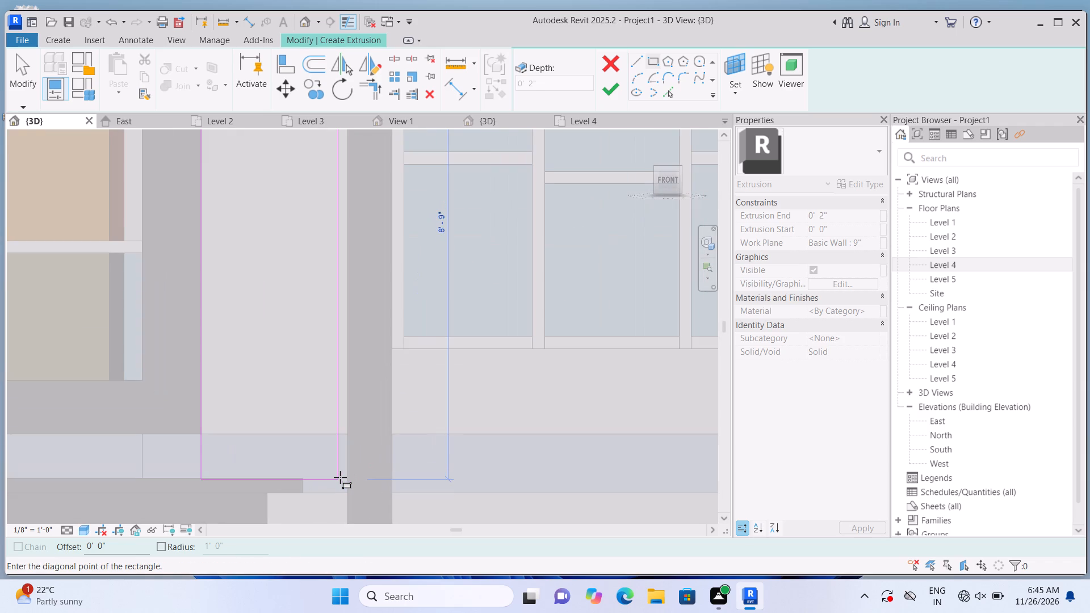
scroll(342, 475, up, 3)
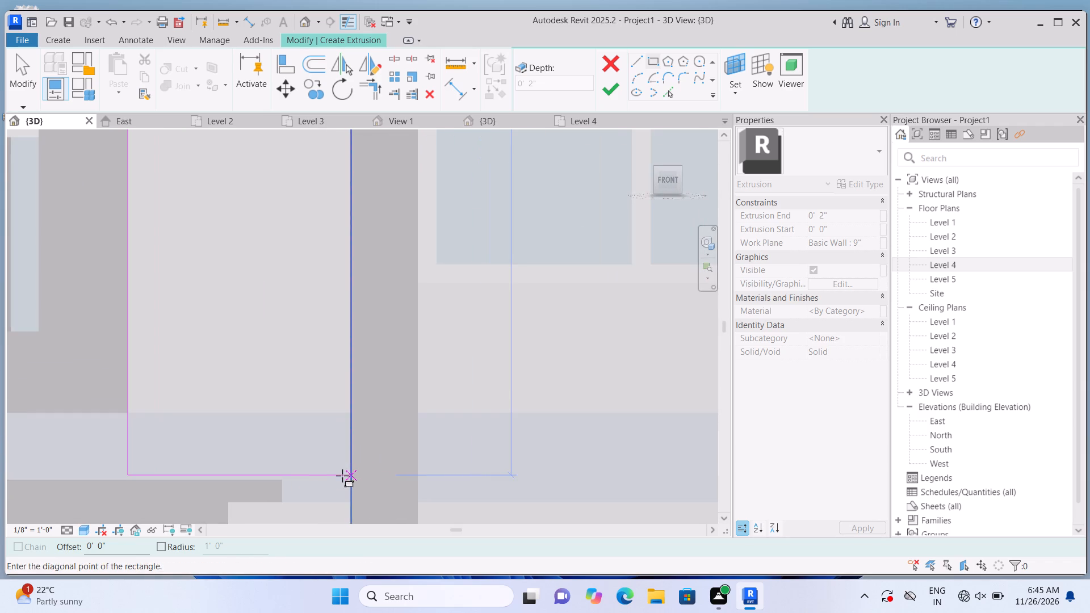
click(346, 478)
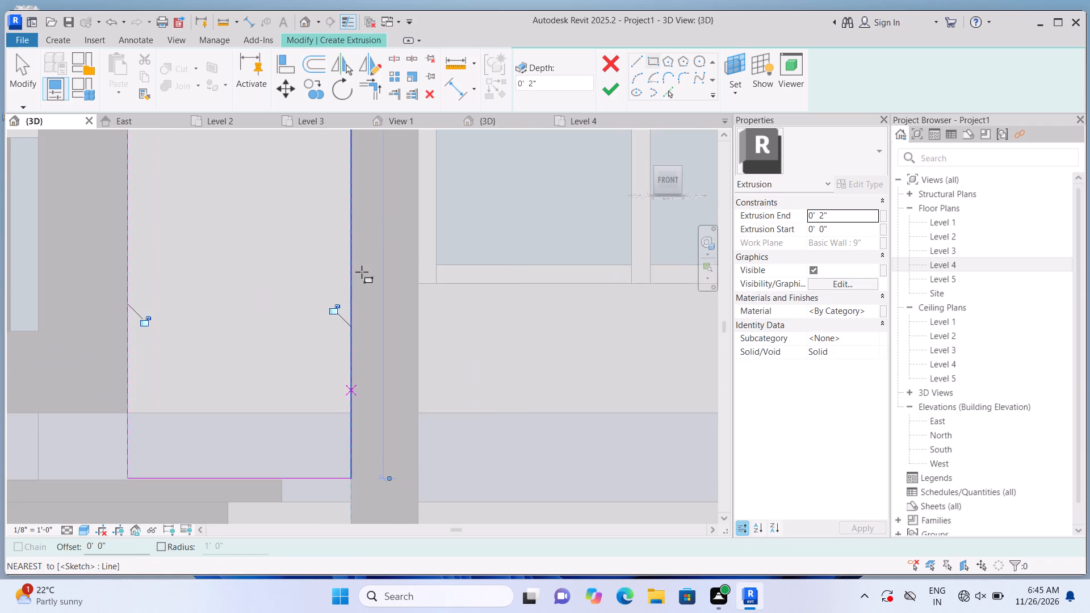
click(602, 94)
Start a rectangular extrusion sketch on the ground-floor wall face between the entrance block and the lower central window frame.
scroll(362, 347, down, 8)
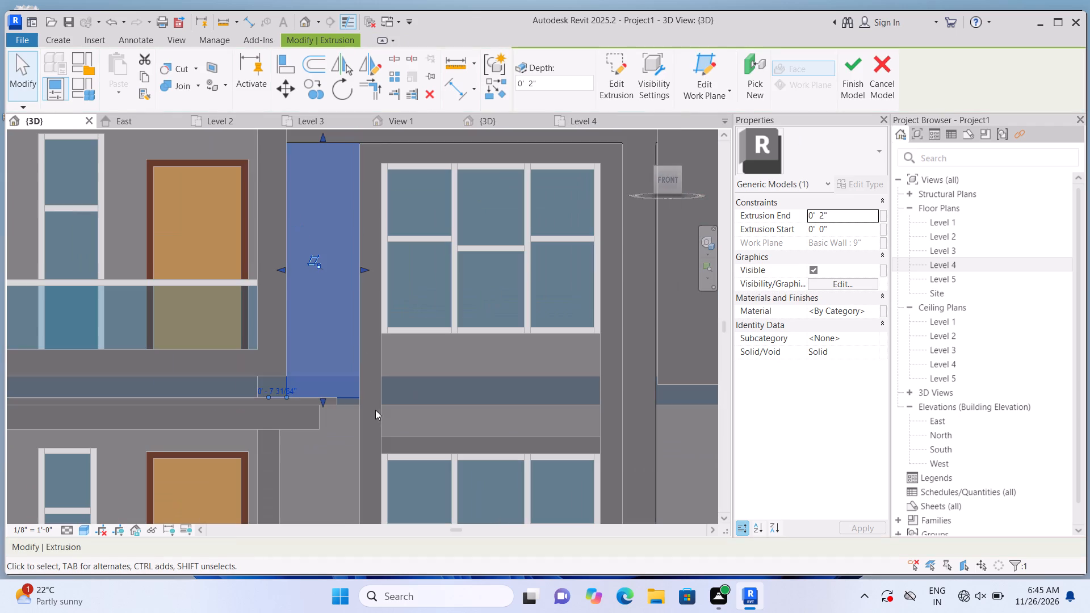
scroll(346, 275, down, 7)
scroll(379, 426, up, 5)
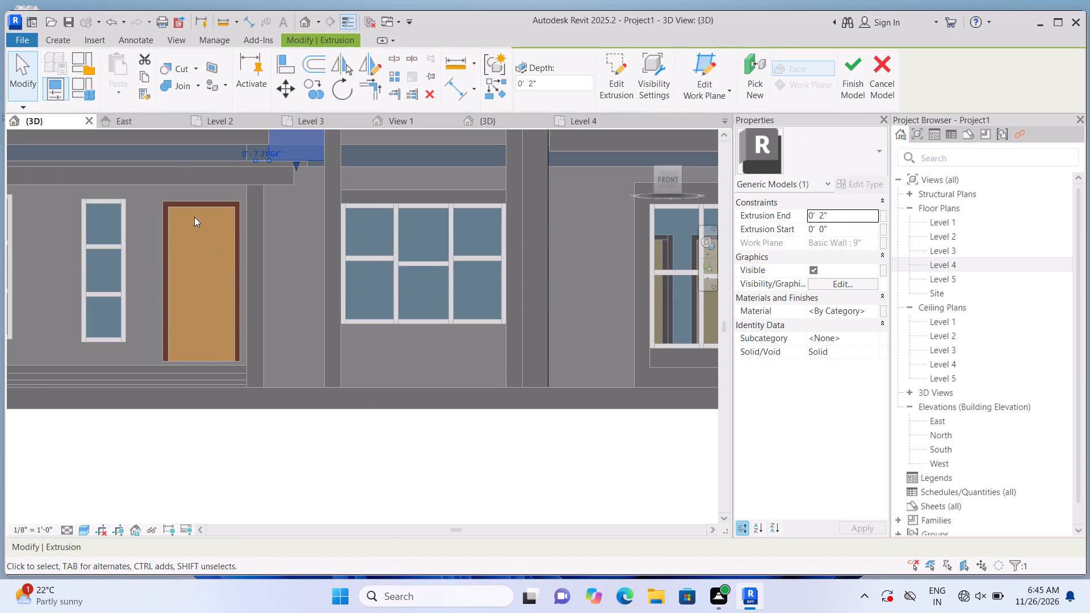
click(63, 41)
click(129, 83)
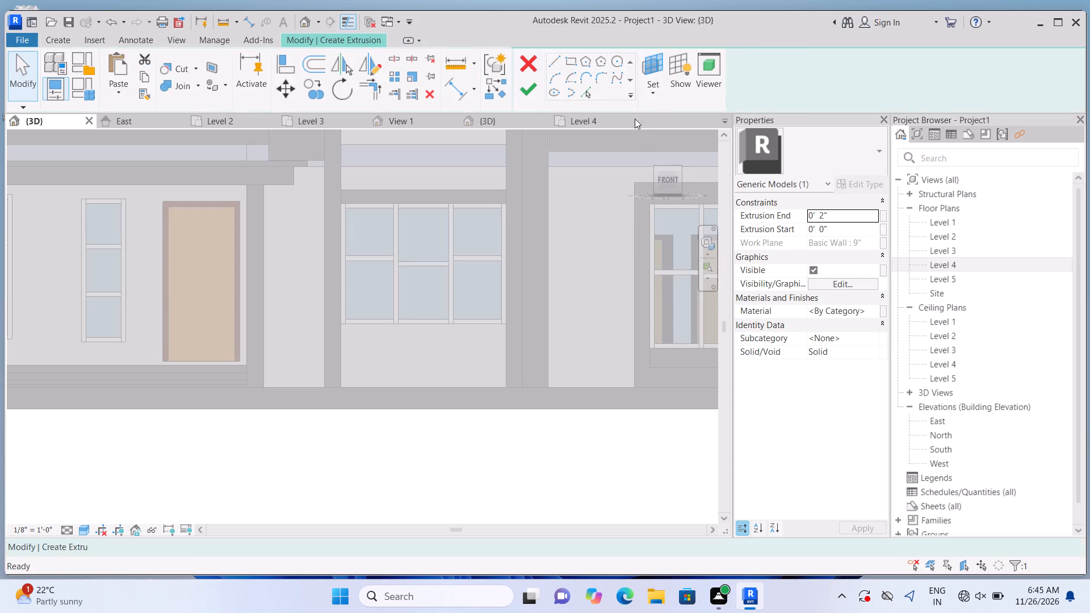
click(731, 93)
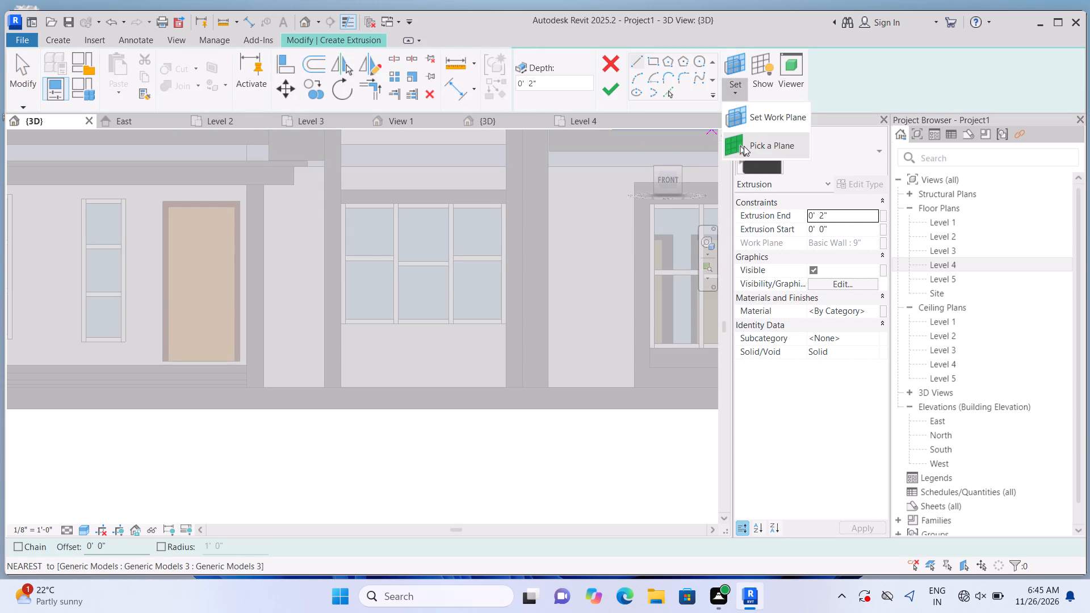
click(744, 146)
scroll(295, 335, up, 2)
click(295, 334)
scroll(406, 293, down, 3)
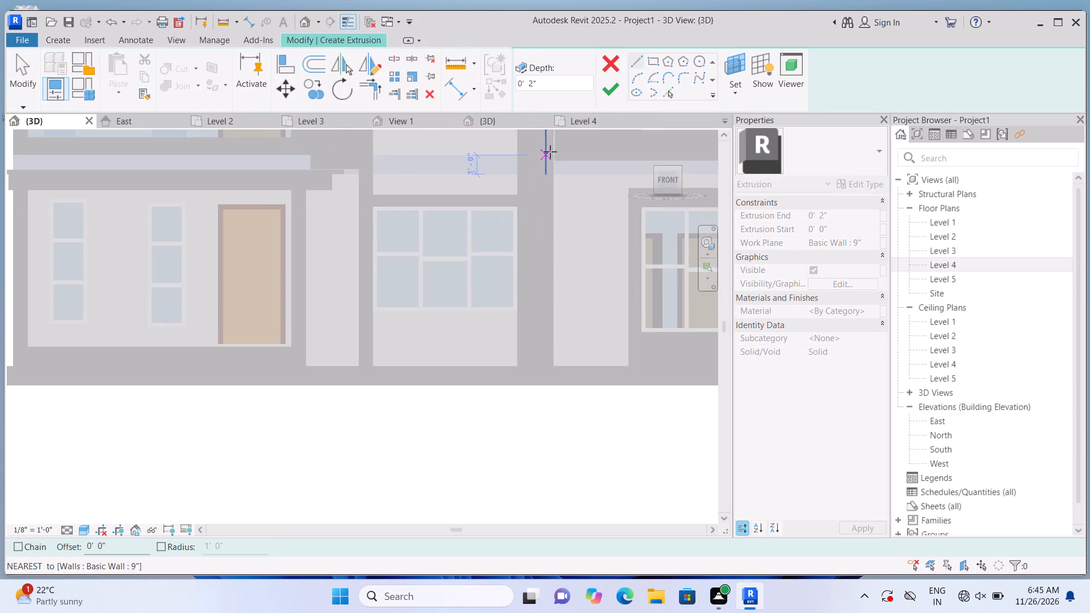
click(648, 58)
scroll(380, 191, up, 3)
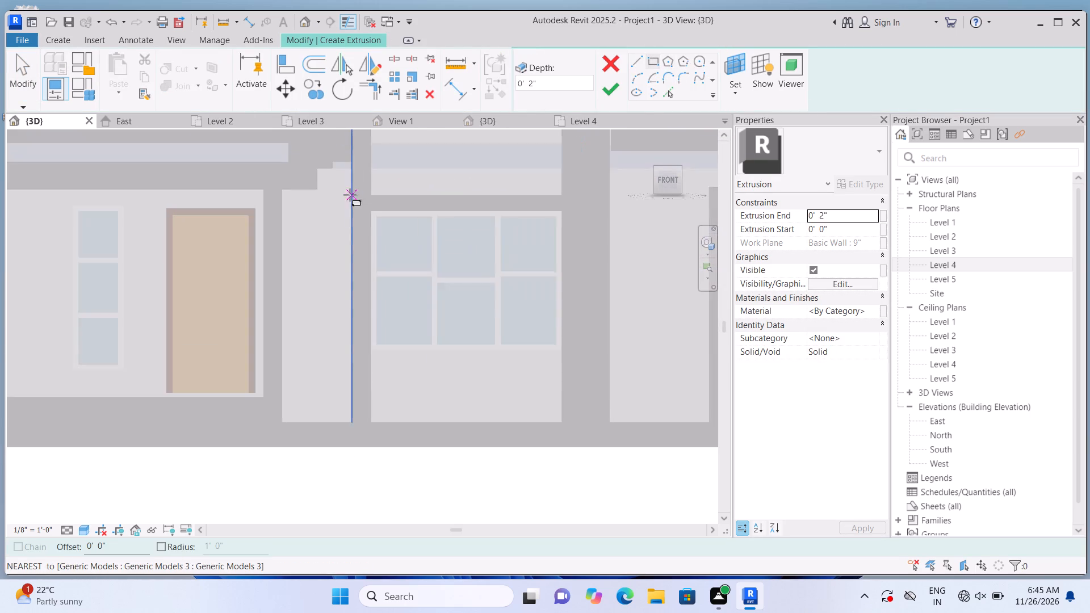
scroll(350, 195, up, 3)
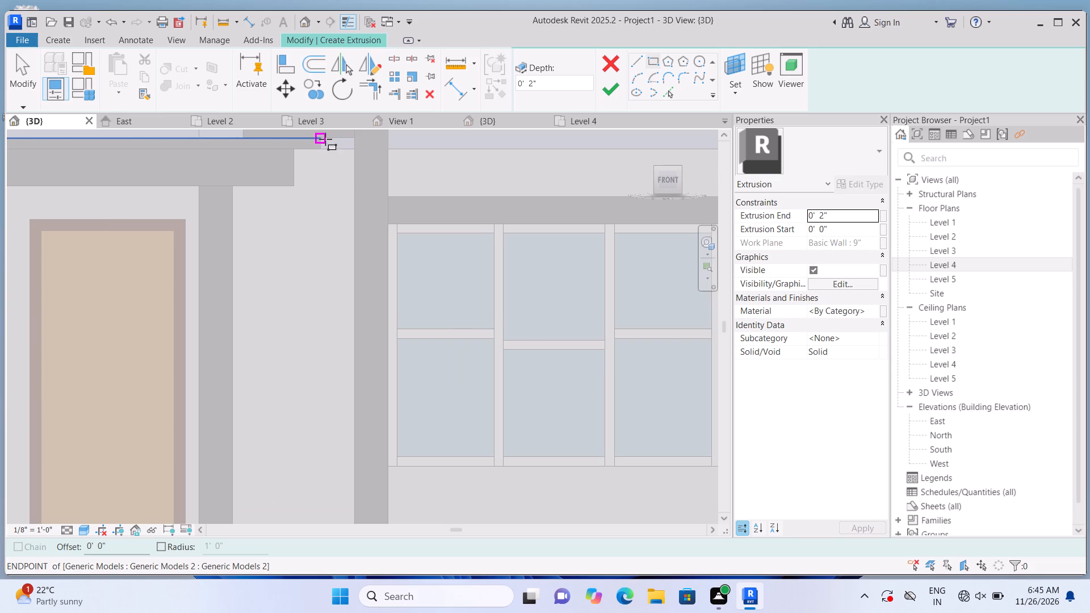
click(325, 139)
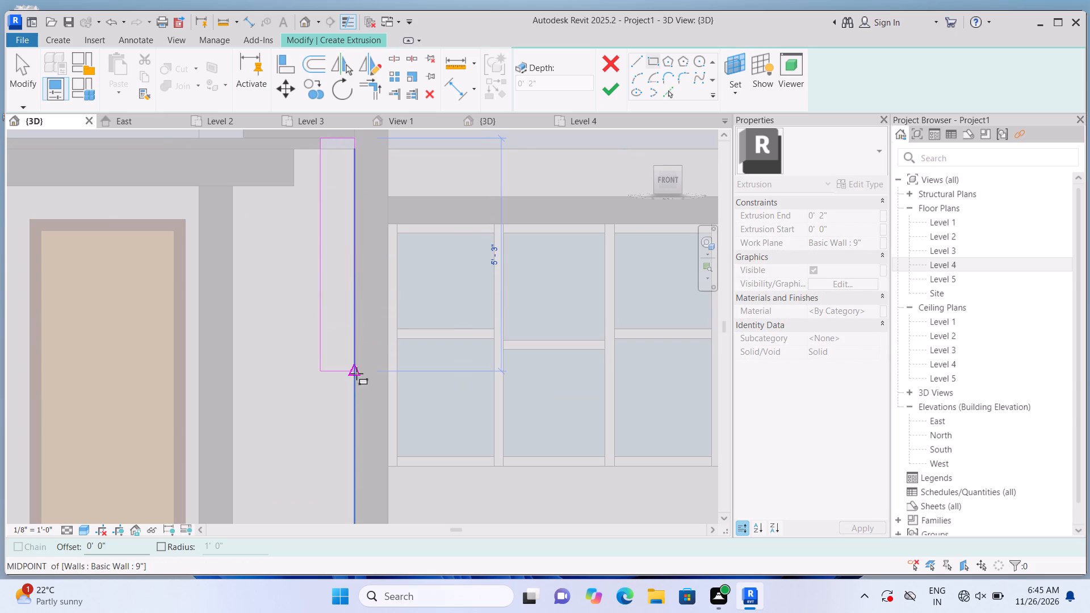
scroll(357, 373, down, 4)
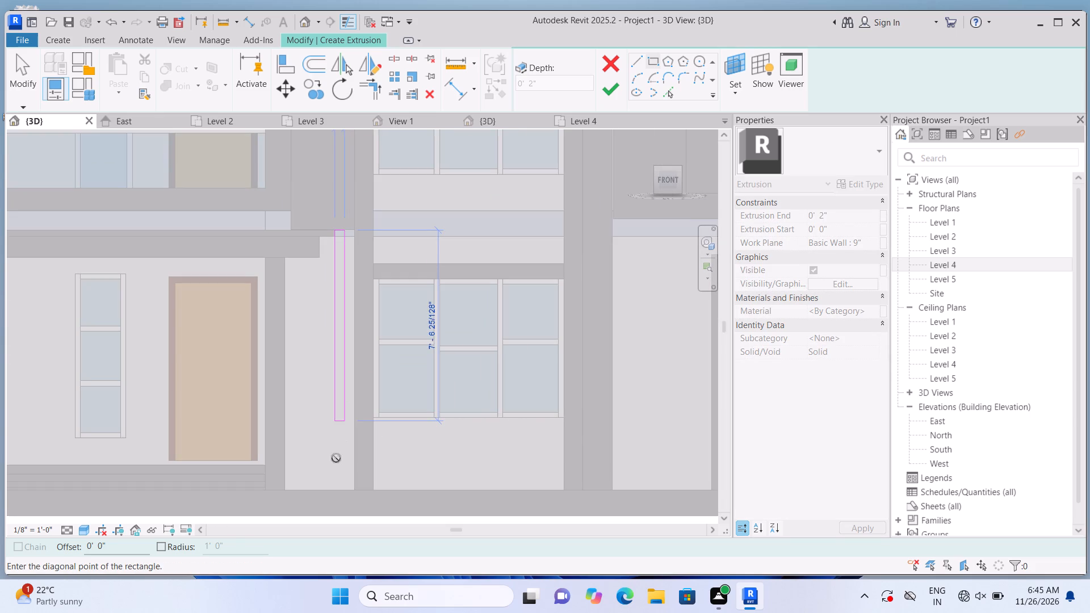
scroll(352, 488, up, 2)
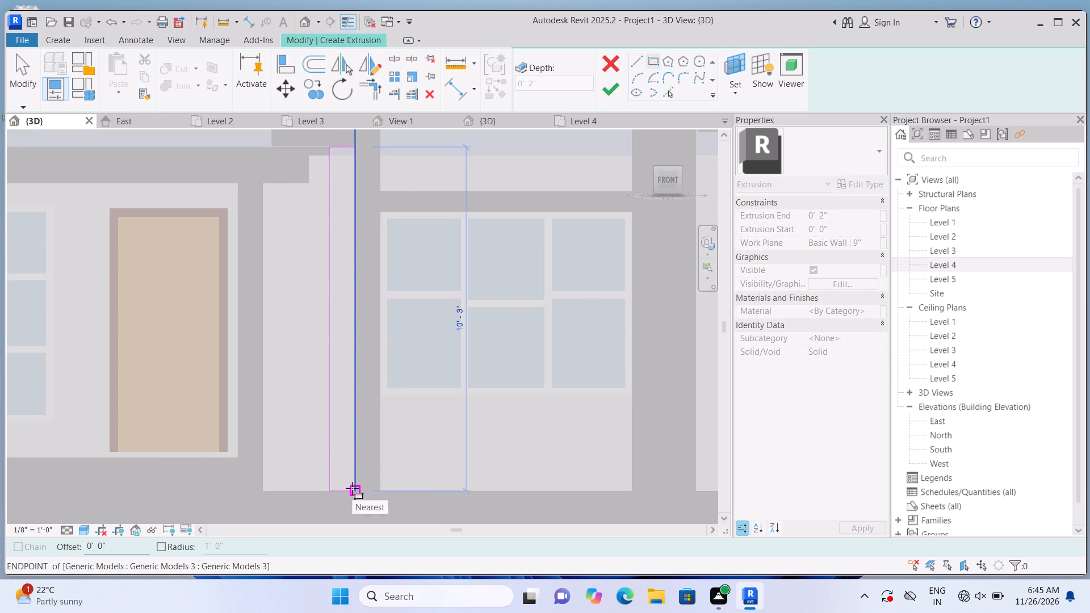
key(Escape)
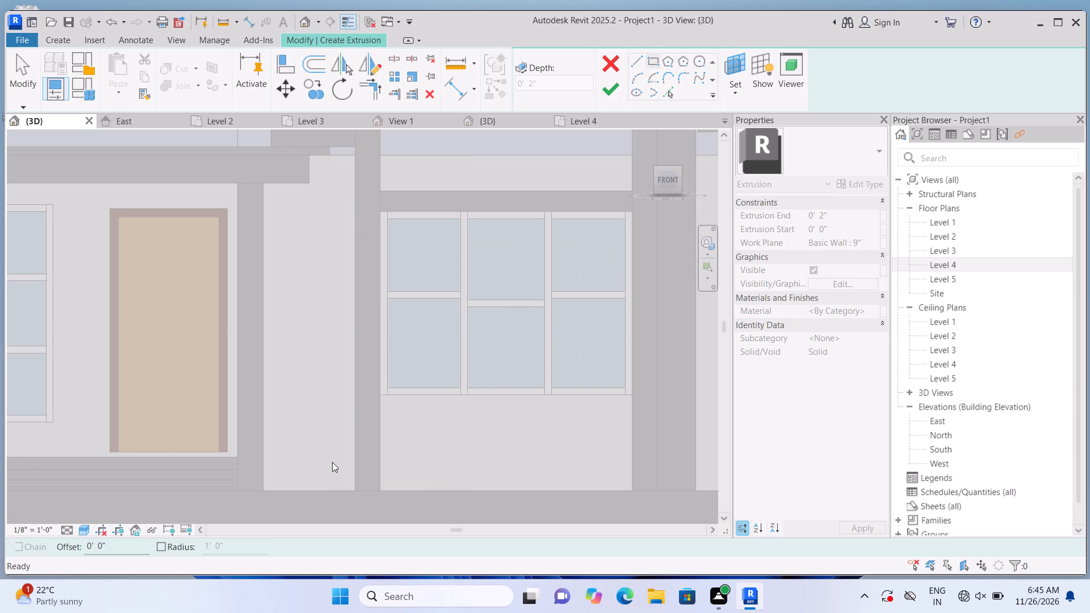
Extrude a 2" deep panel about 10'-3" tall from the upper panel's lower edge down to the wall base.
scroll(250, 256, down, 2)
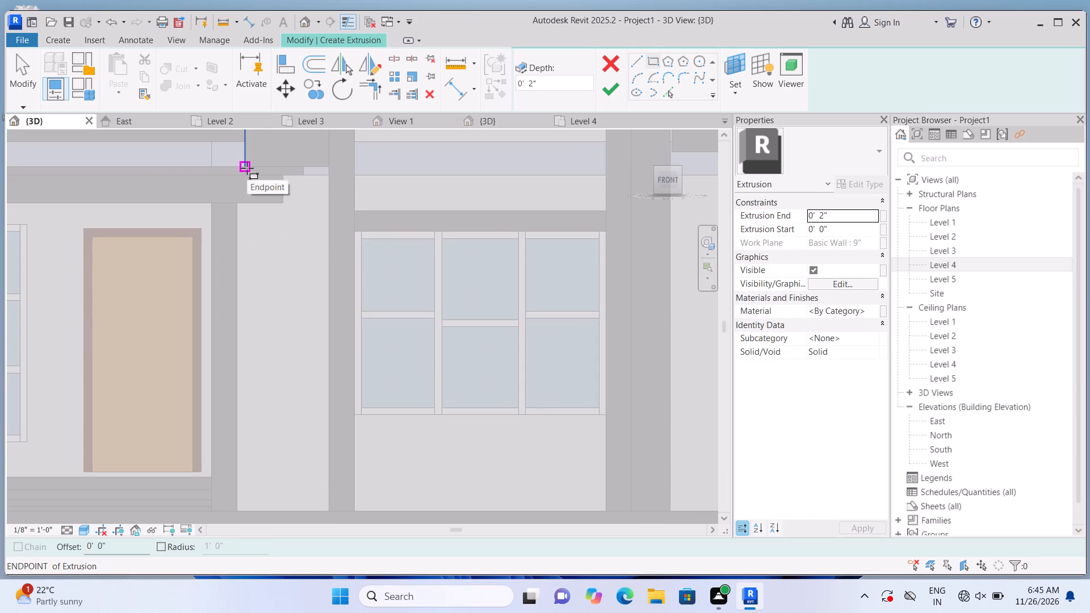
click(247, 168)
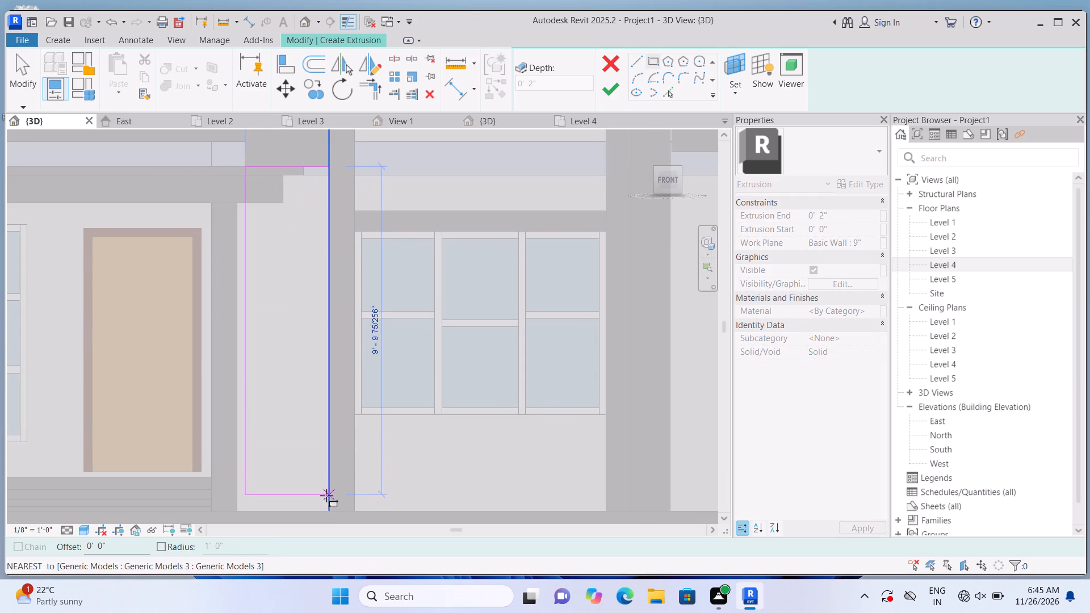
click(324, 509)
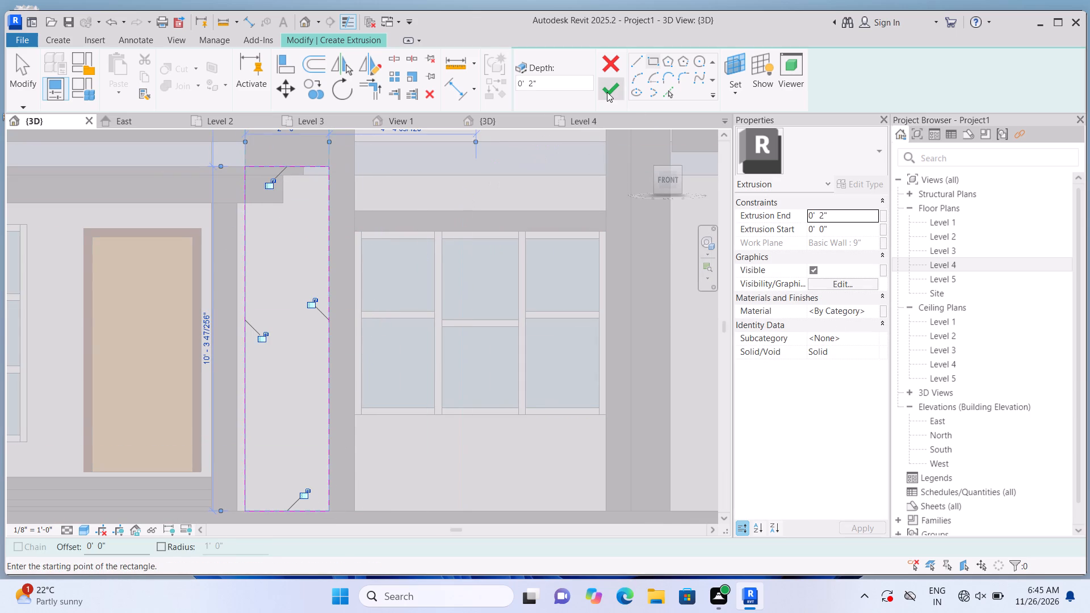
click(607, 92)
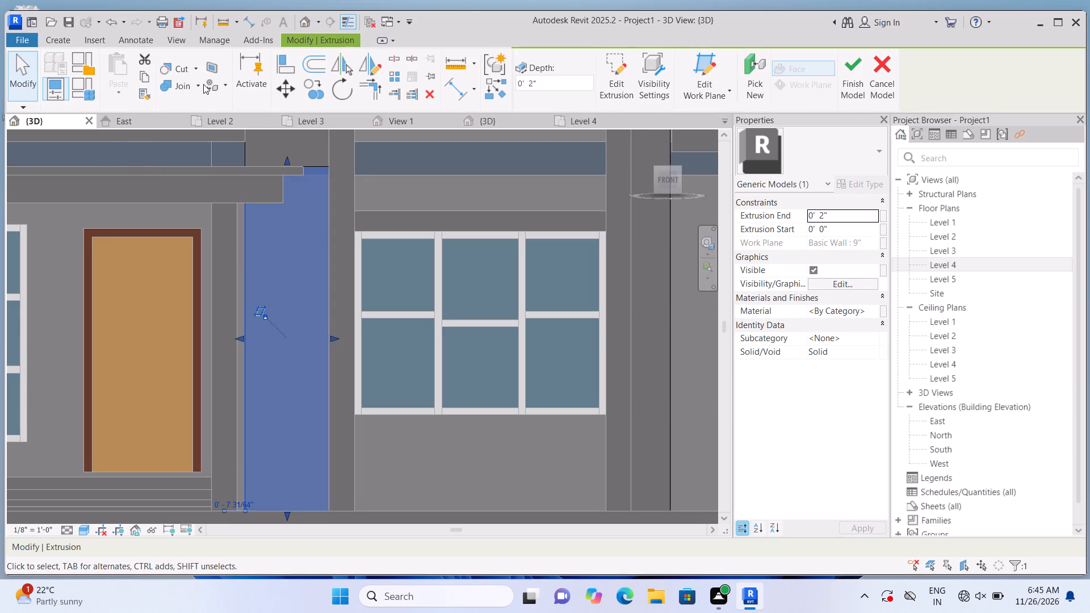
Join the new ground-floor panel with the cladding panel directly above it.
click(196, 83)
click(199, 106)
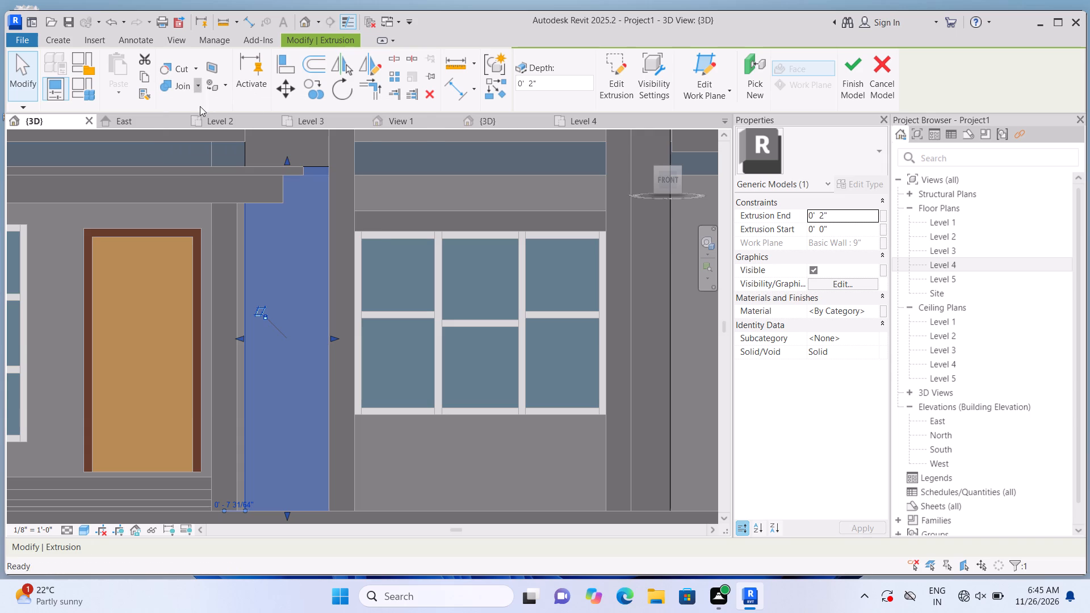
click(290, 255)
click(281, 161)
Extrude a 2" deep narrow strip about 9'-2" tall in the gap between the ground-floor panel and the entrance block, beneath the canopy.
scroll(294, 246, down, 2)
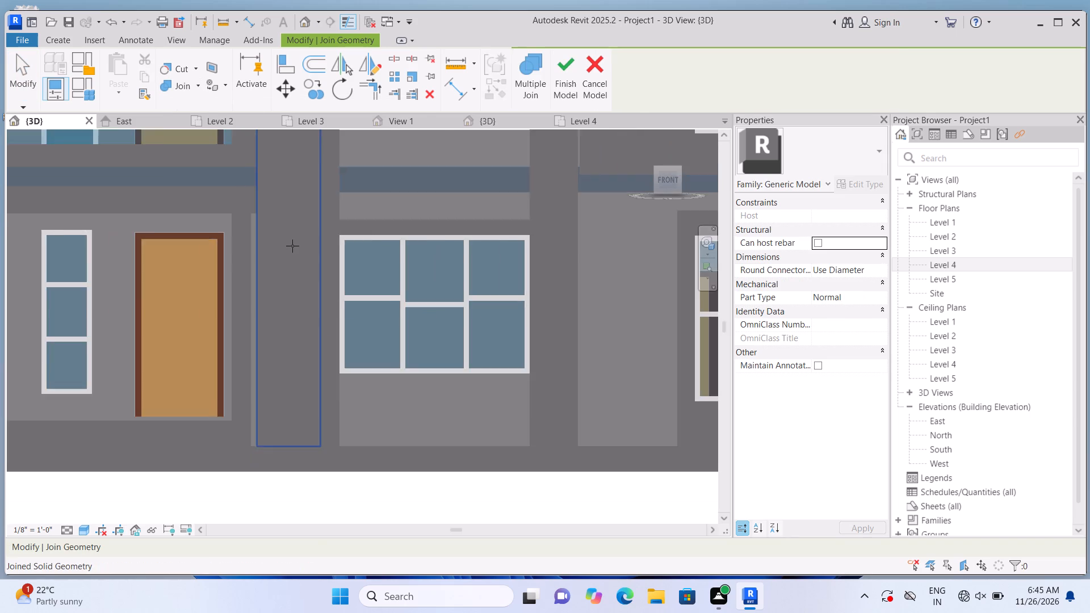
scroll(292, 246, down, 1)
click(65, 42)
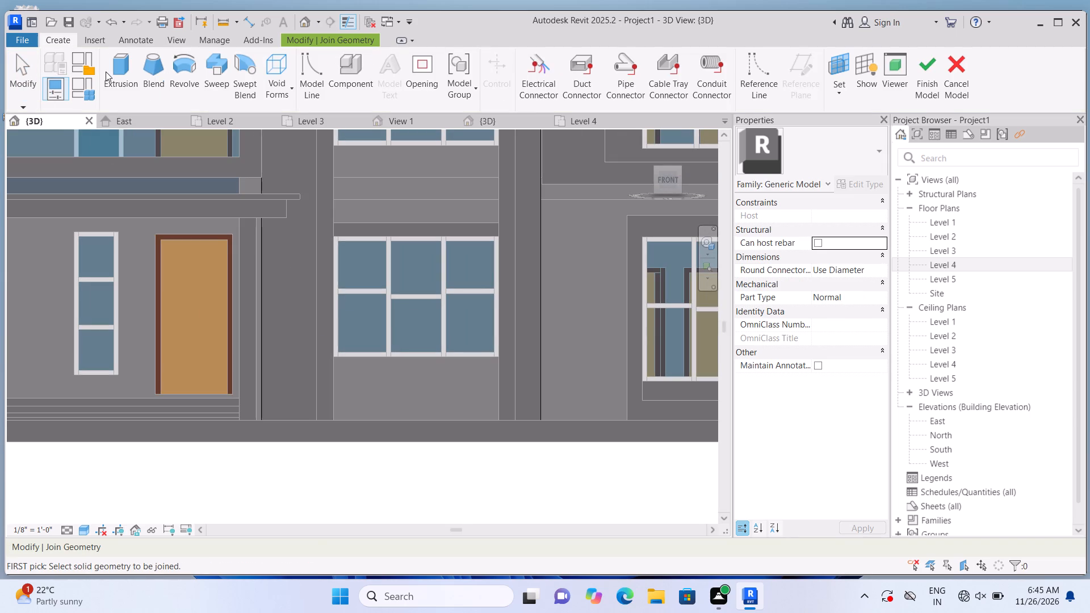
click(106, 72)
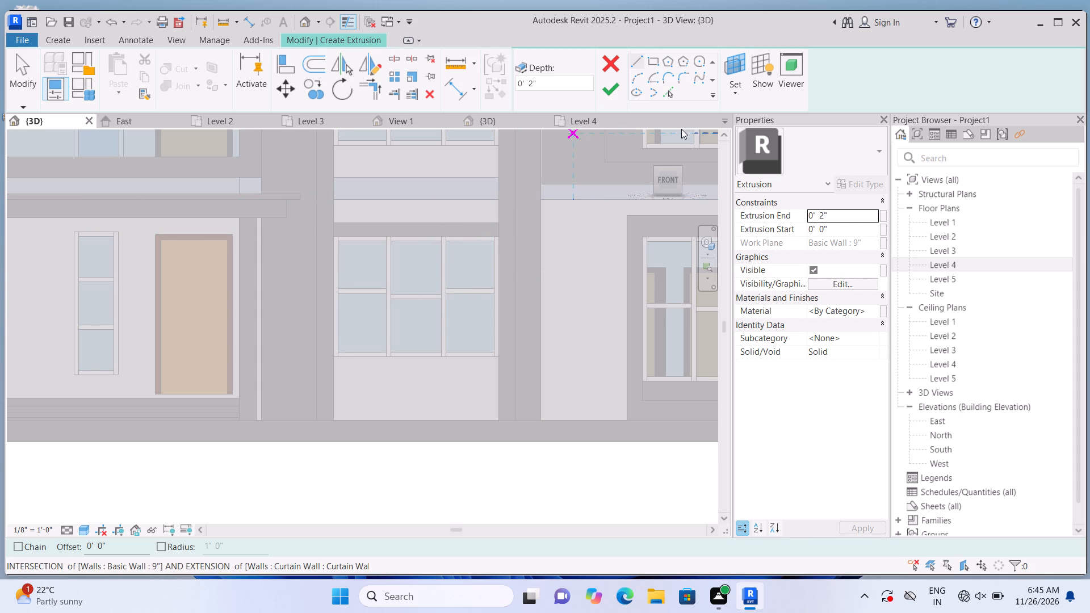
double_click(730, 99)
click(732, 89)
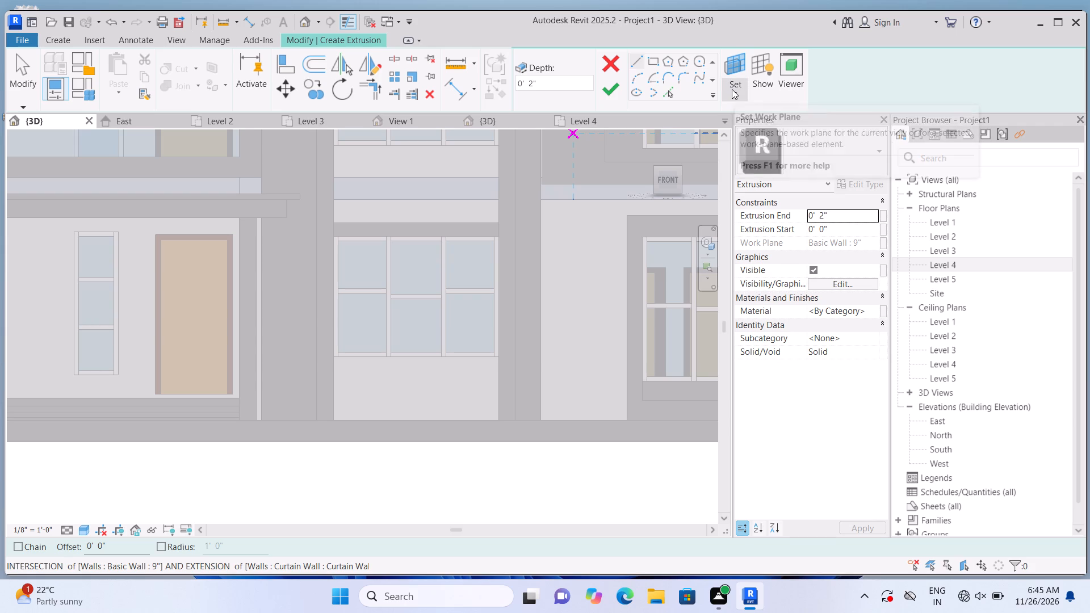
click(749, 145)
scroll(451, 292, up, 1)
scroll(387, 308, up, 1)
scroll(387, 309, down, 4)
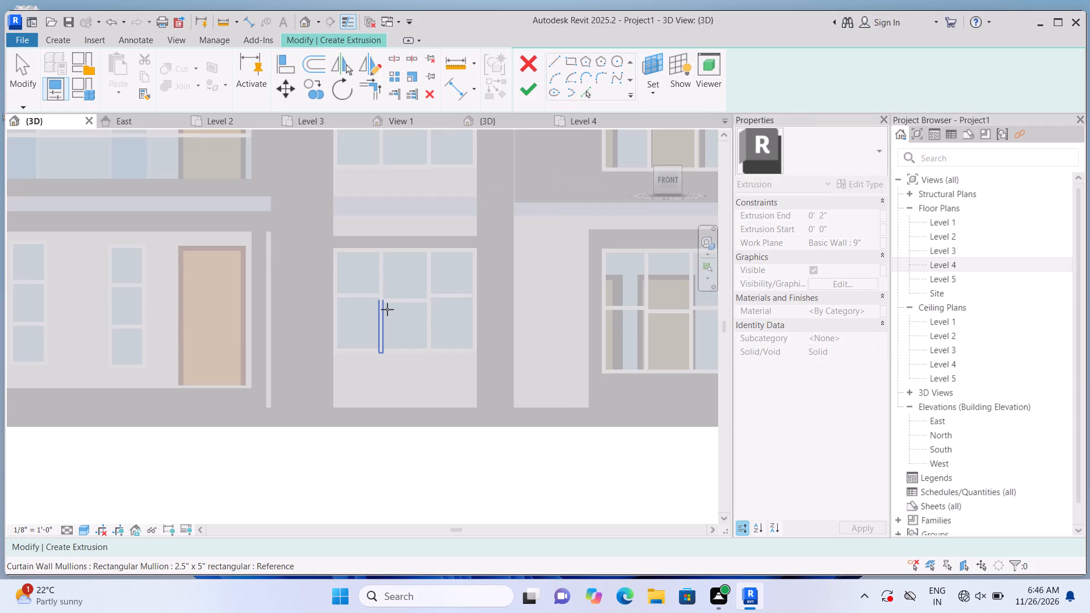
scroll(223, 323, up, 4)
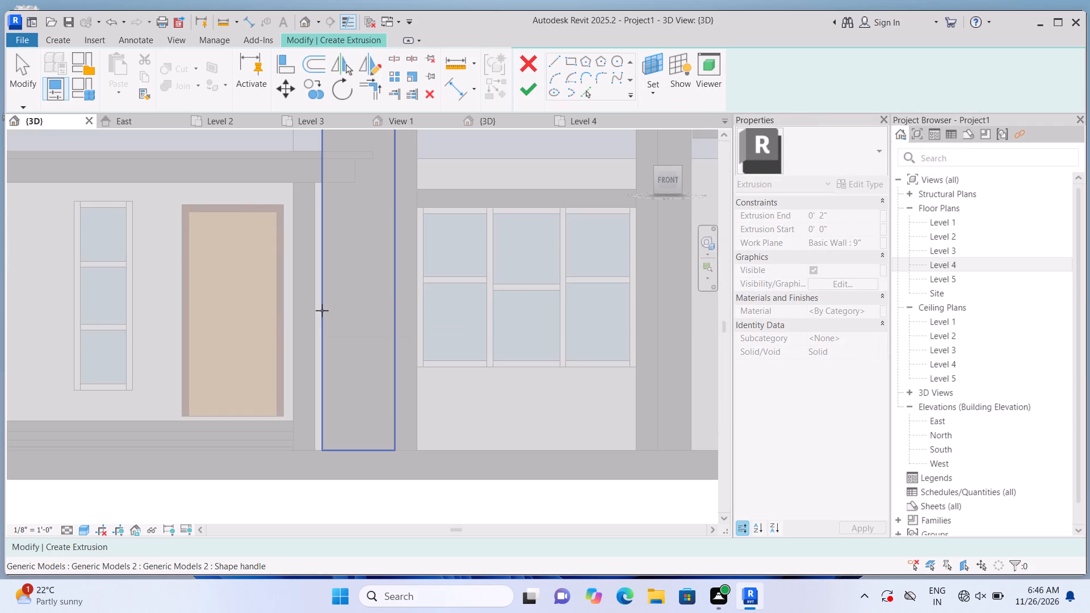
click(464, 396)
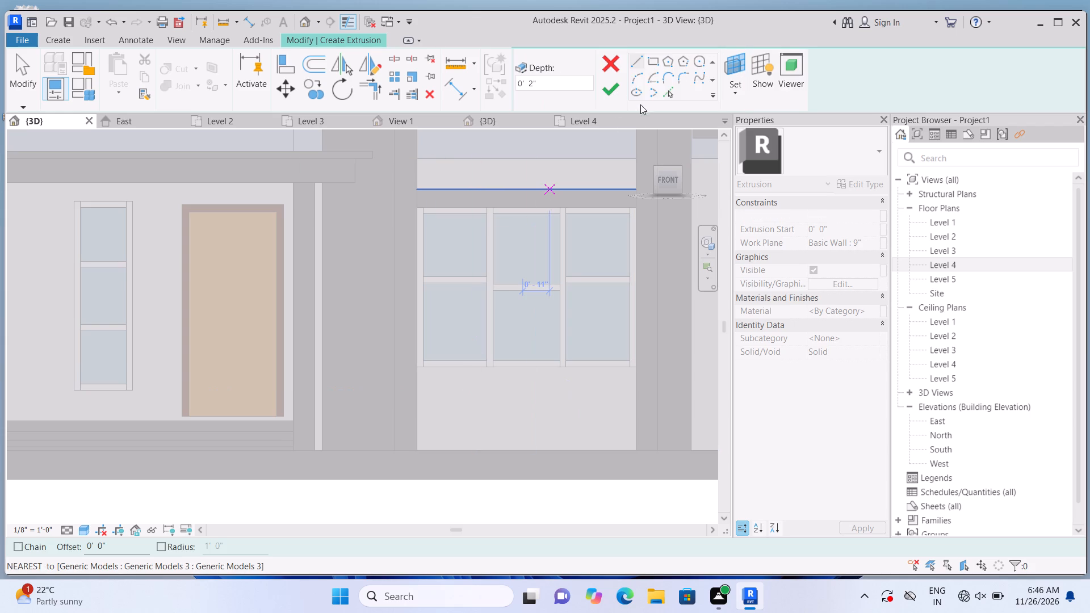
click(653, 61)
scroll(447, 156, up, 6)
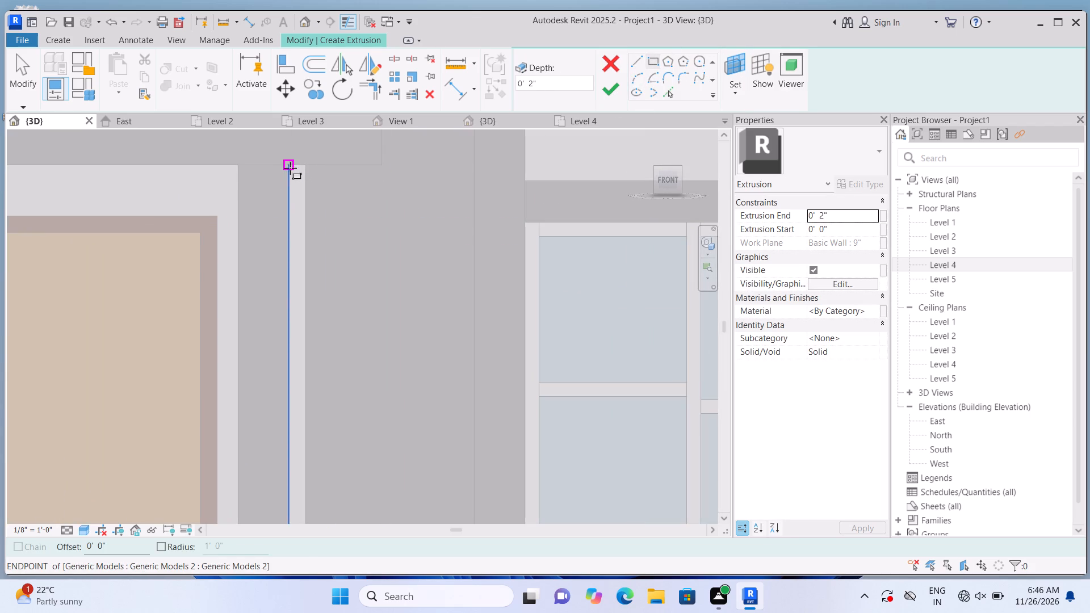
click(290, 168)
scroll(295, 173, down, 5)
scroll(279, 428, up, 2)
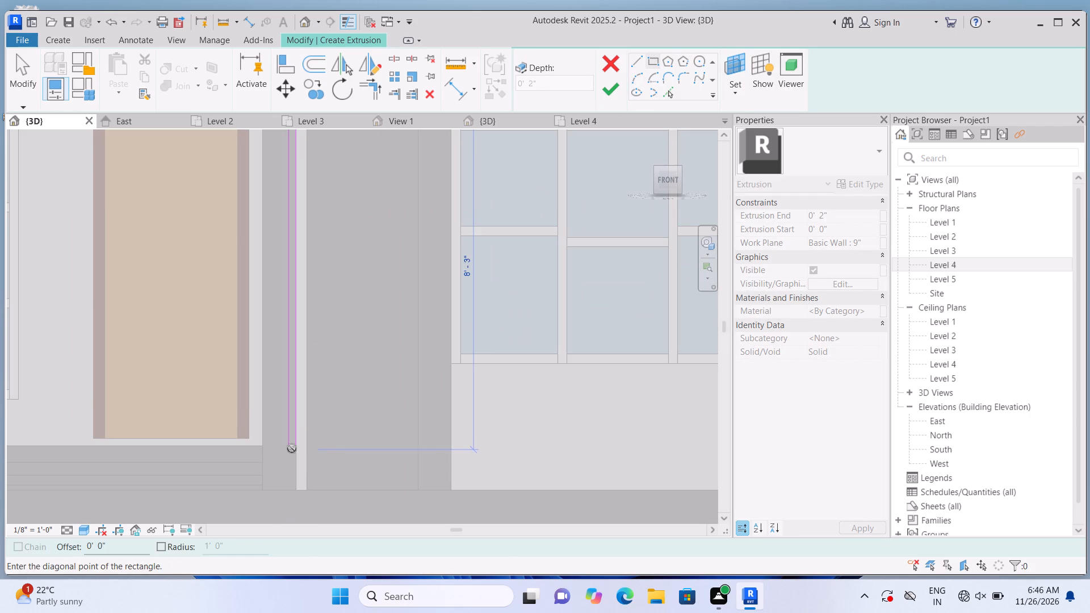
scroll(312, 494, up, 2)
click(312, 495)
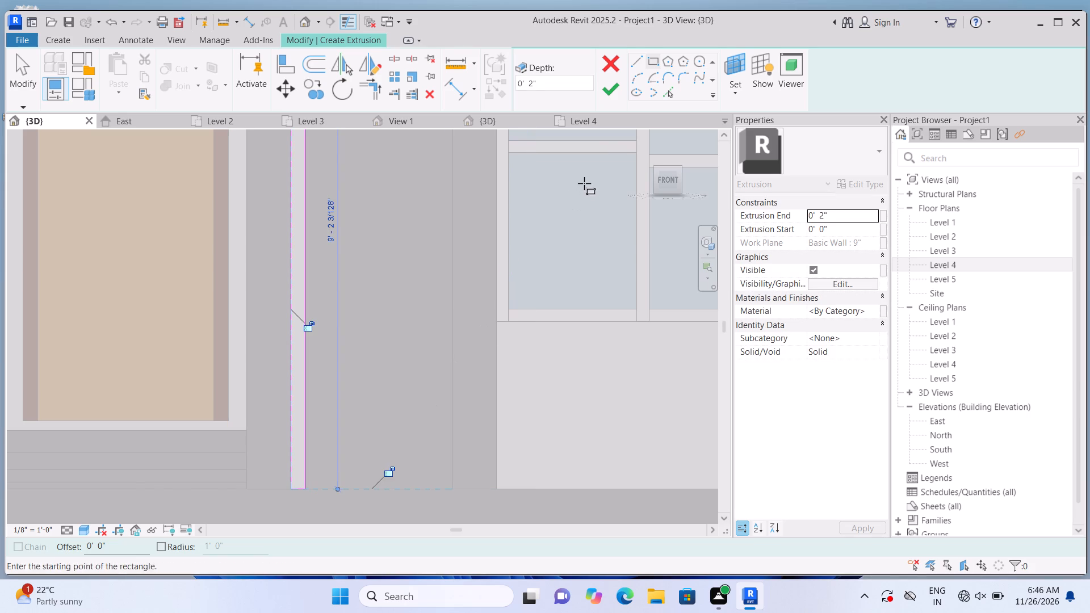
click(622, 94)
Join the narrow ground-floor strip with the adjacent cladding panel.
scroll(465, 334, down, 4)
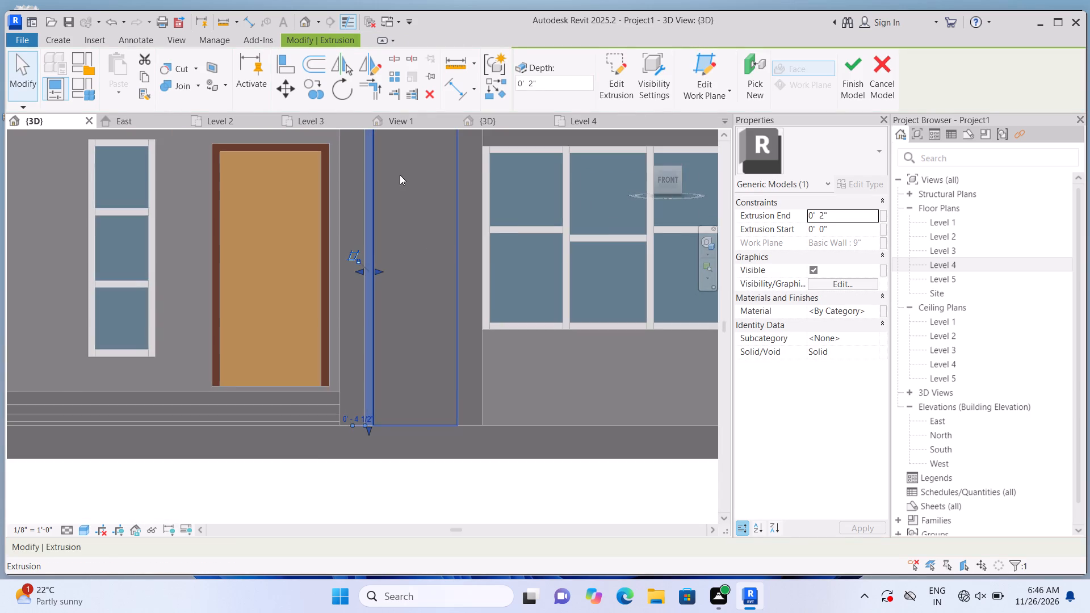
scroll(400, 192, down, 3)
middle_drag(418, 240, 409, 331)
scroll(405, 288, up, 1)
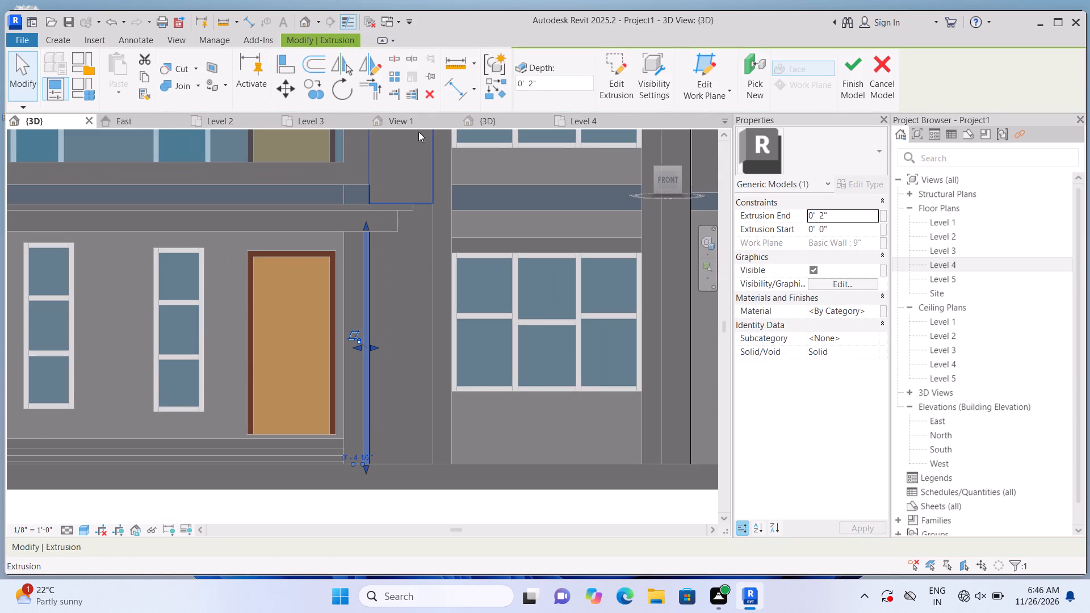
click(199, 86)
click(203, 100)
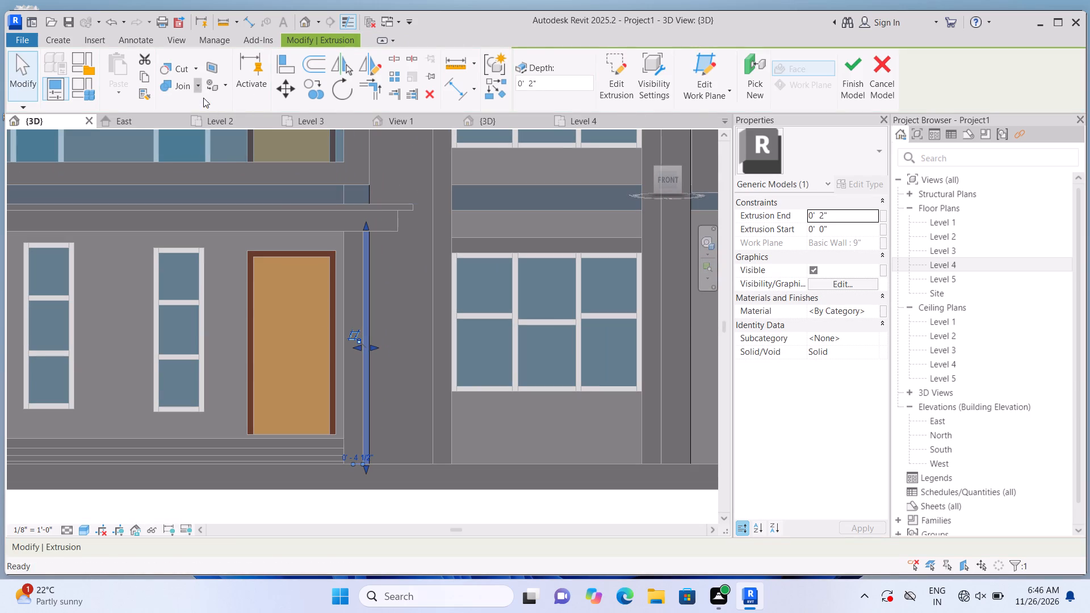
click(371, 313)
click(394, 311)
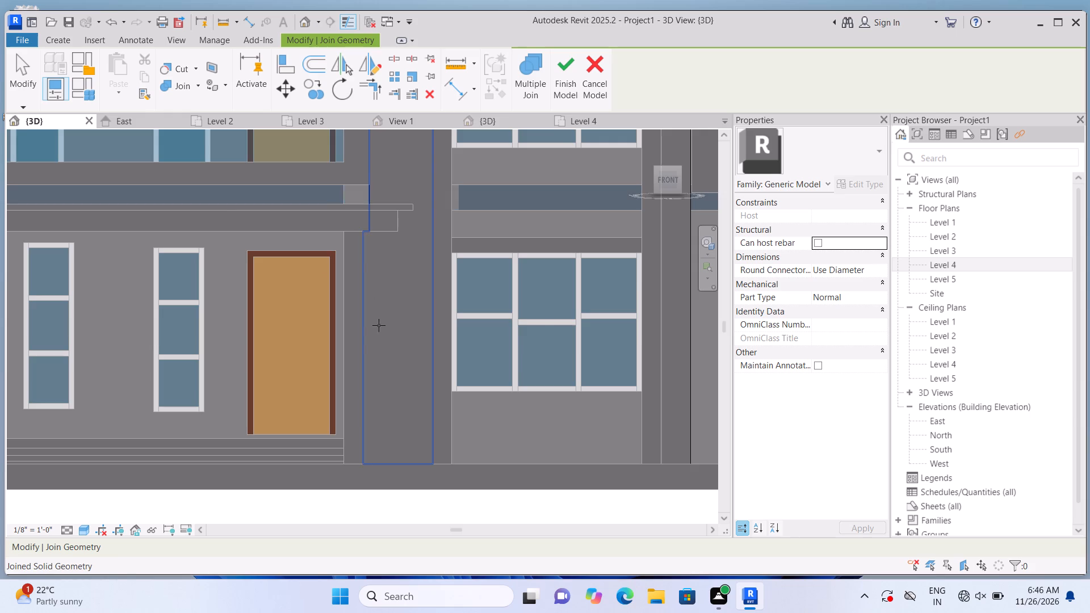
Extrude a 2" deep strip about 15'-6" wide and 9" tall in the gap between the balcony block and the canopy.
scroll(378, 326, down, 4)
middle_drag(388, 276, 393, 394)
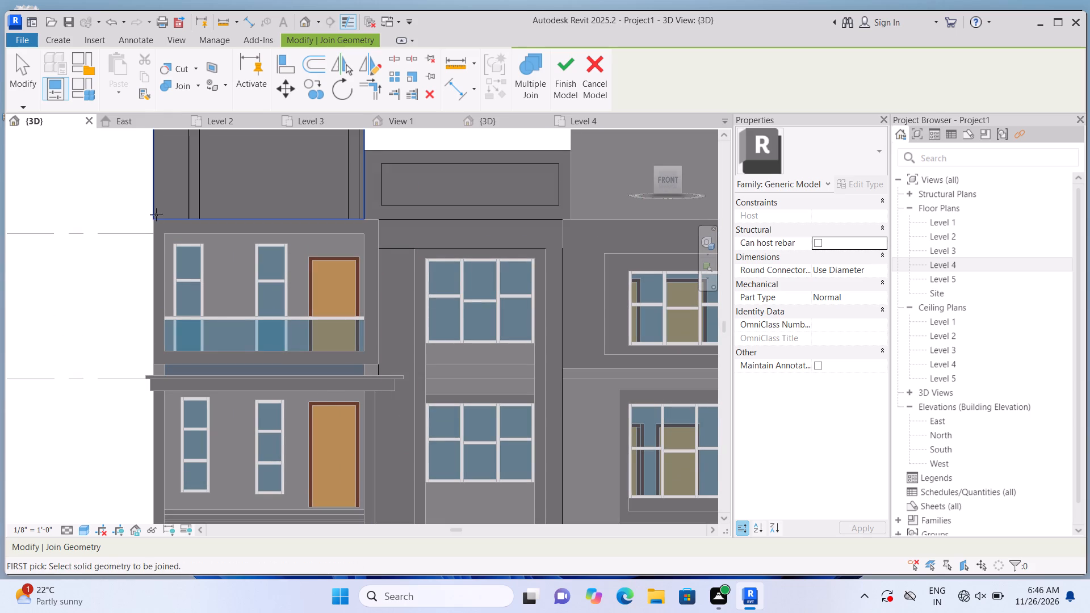
click(71, 35)
click(111, 75)
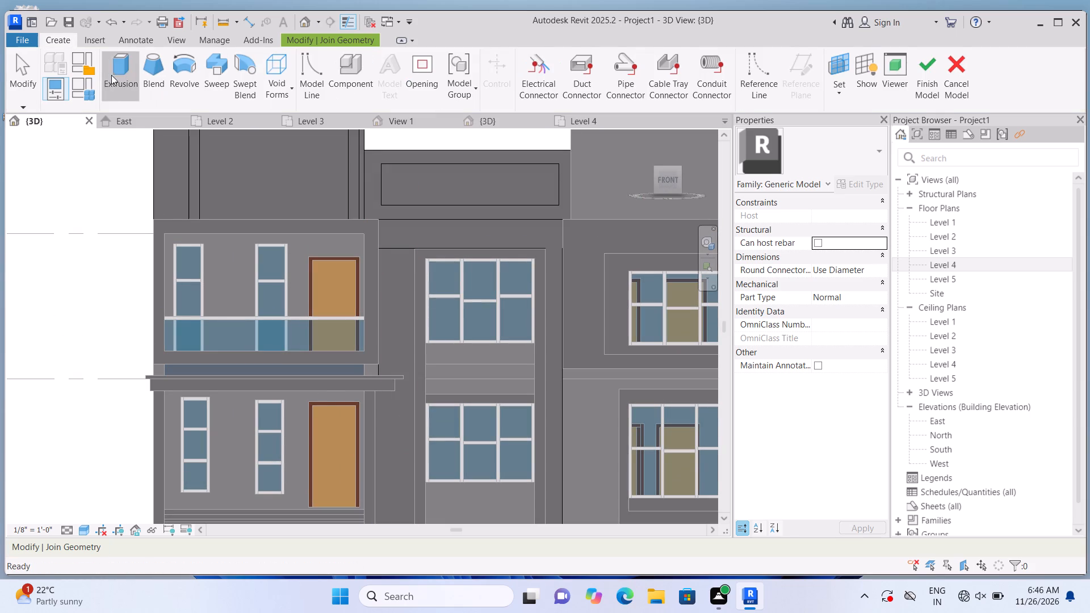
click(732, 90)
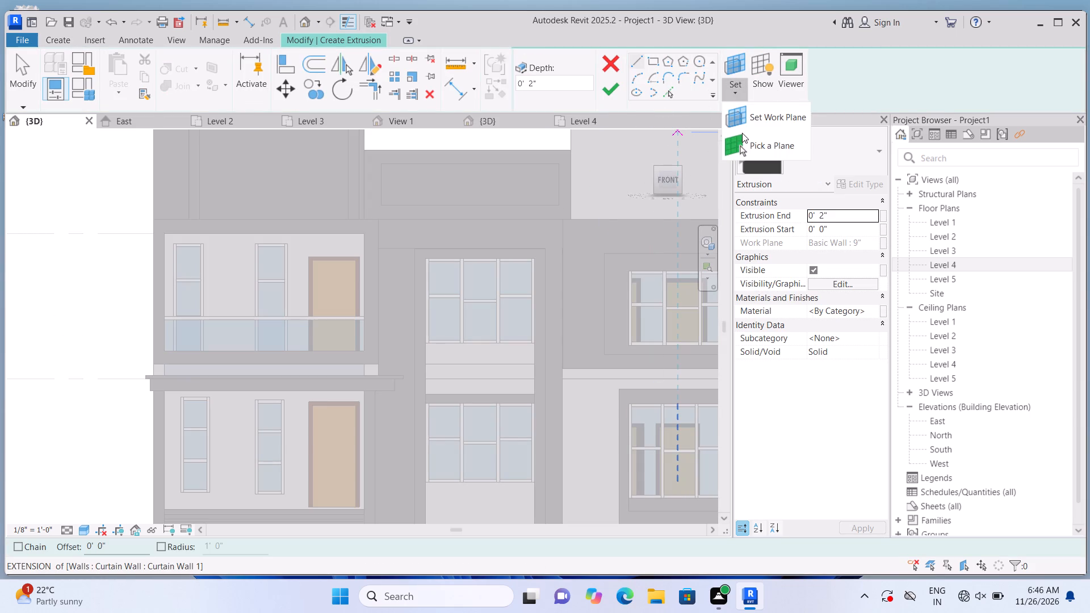
click(743, 135)
scroll(354, 346, up, 5)
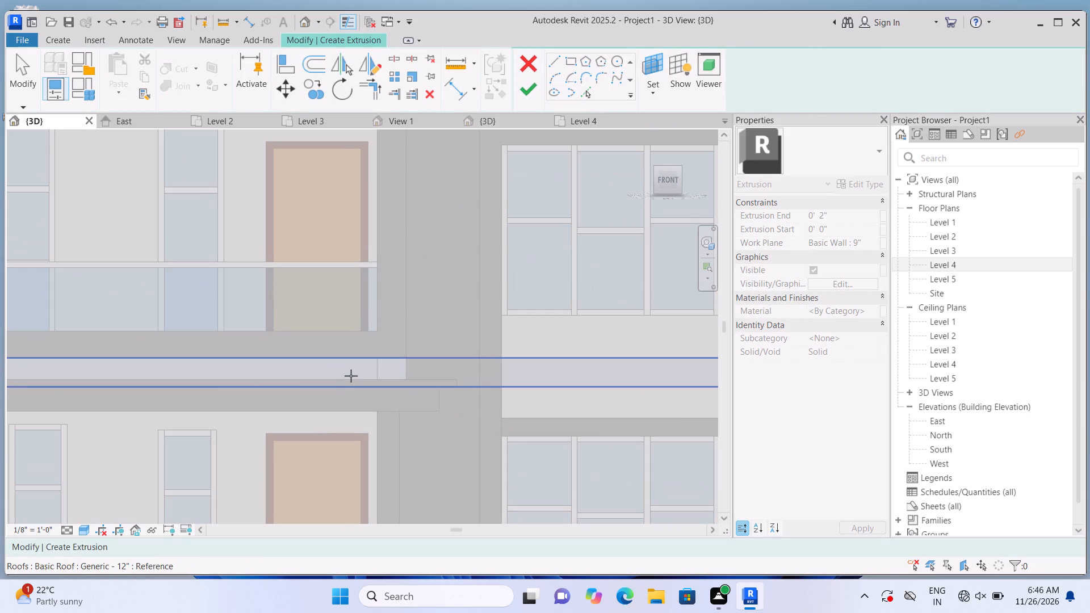
click(351, 376)
scroll(430, 339, down, 2)
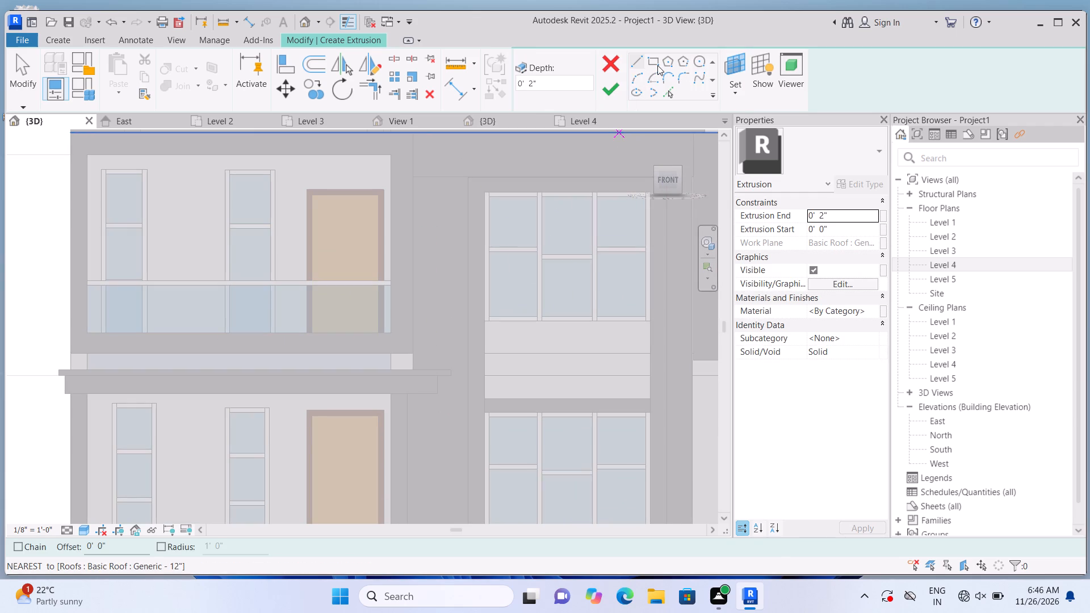
click(657, 65)
scroll(61, 395, up, 3)
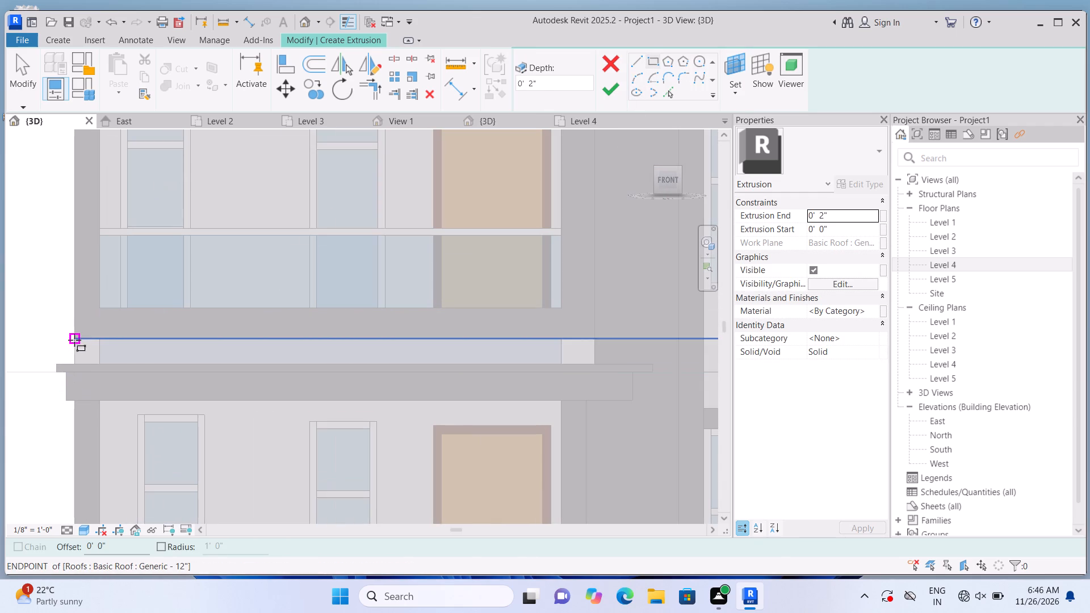
click(73, 339)
scroll(224, 364, up, 1)
middle_drag(246, 364, 186, 372)
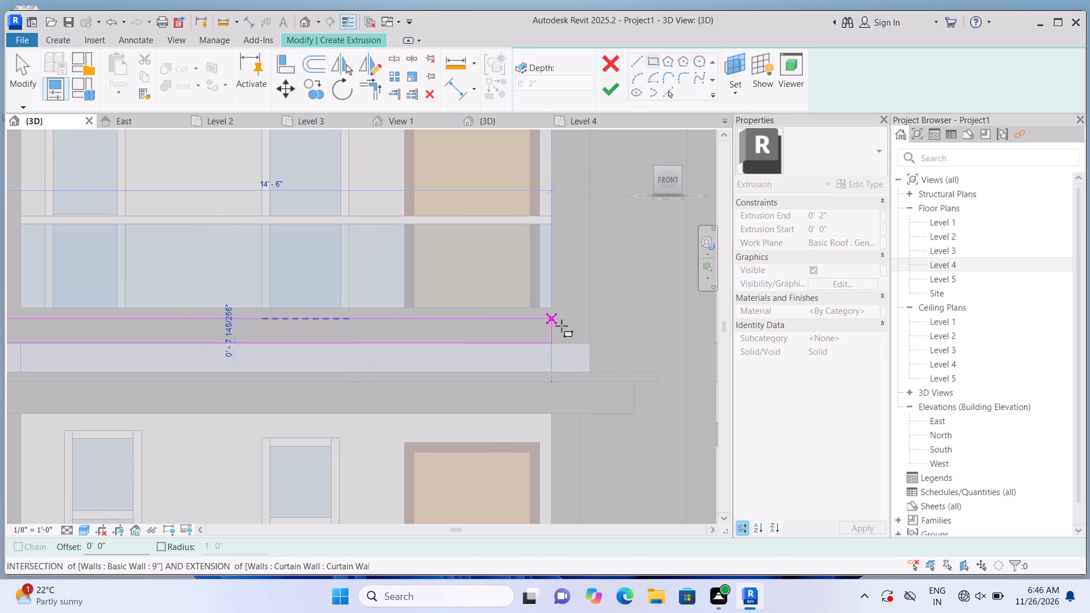
click(591, 372)
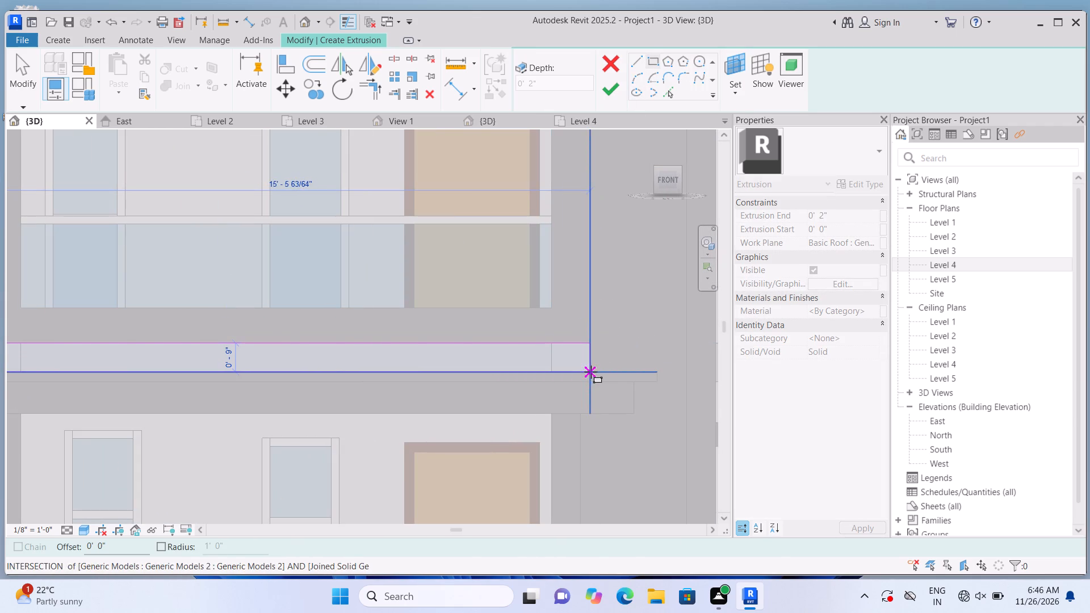
click(609, 93)
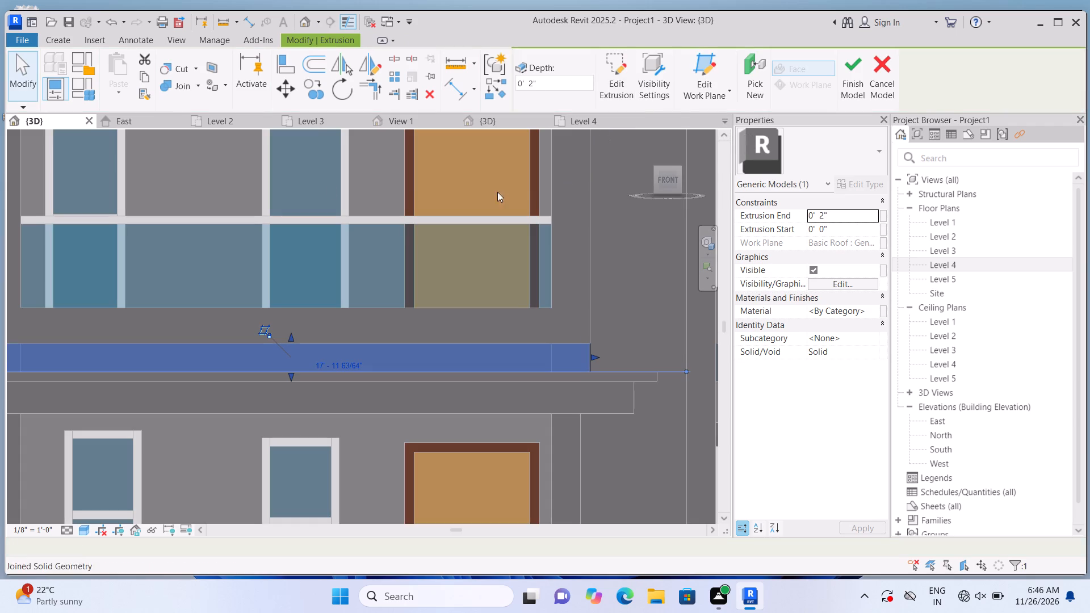
Join the new strip above the canopy with the adjacent tall cladding panel.
click(197, 80)
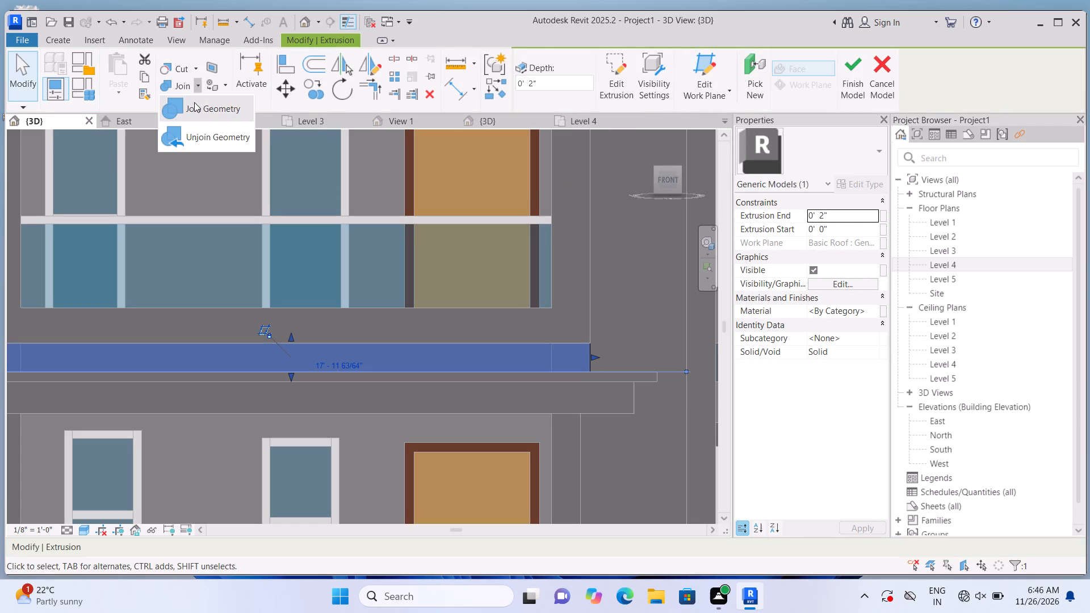
click(194, 102)
click(403, 356)
scroll(444, 345, down, 2)
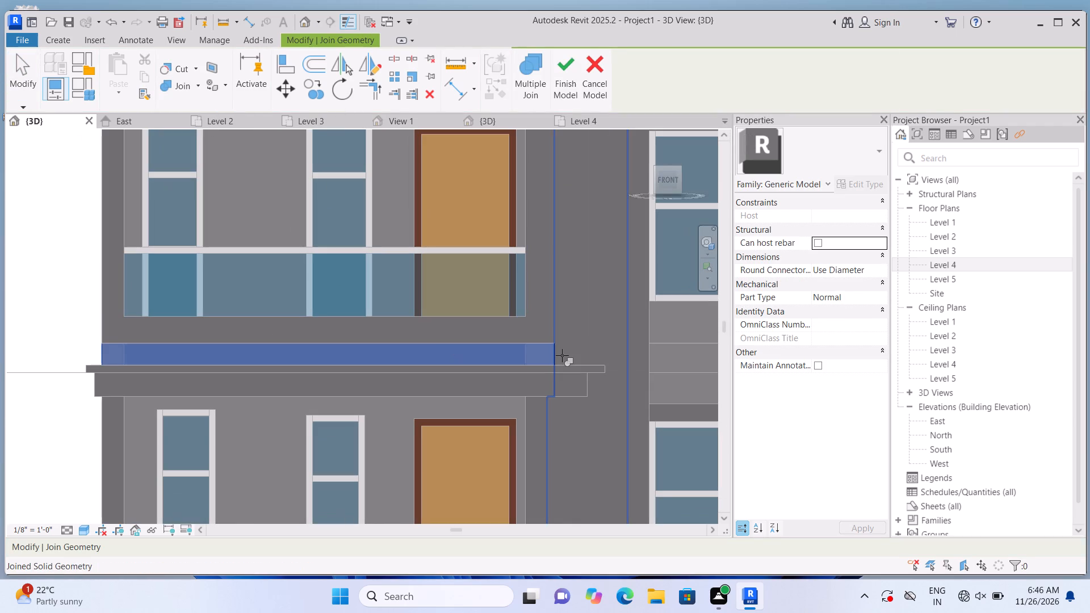
click(562, 351)
Extrude a 2" deep panel about 3'-6" tall on the wall between the upper and lower central windows, spanning their full width.
scroll(425, 447, down, 6)
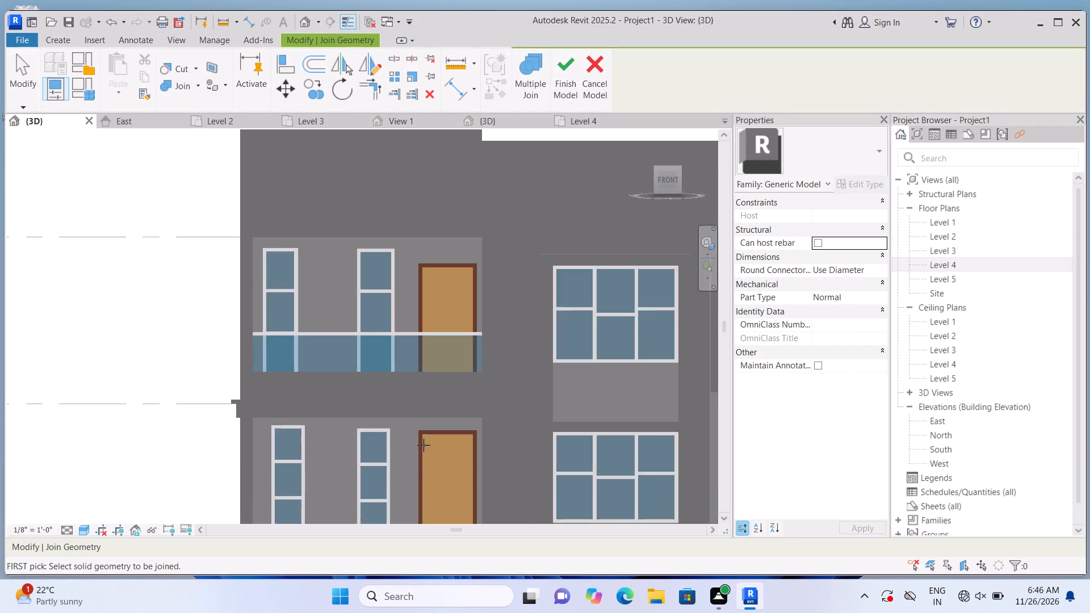
scroll(424, 445, down, 1)
scroll(219, 319, down, 3)
scroll(462, 523, up, 1)
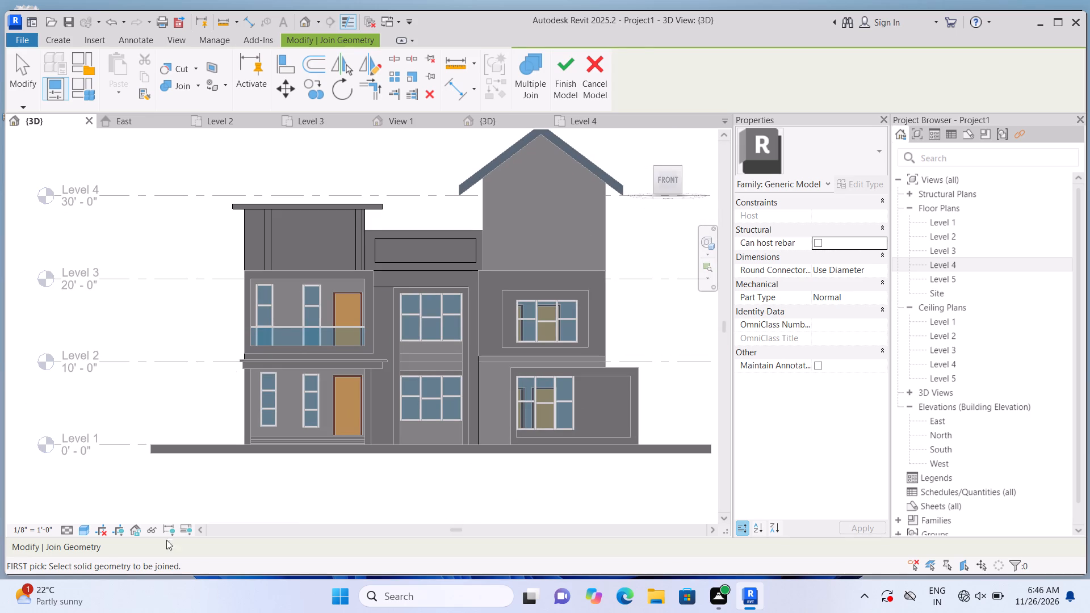
scroll(485, 408, up, 3)
scroll(16, 612, up, 2)
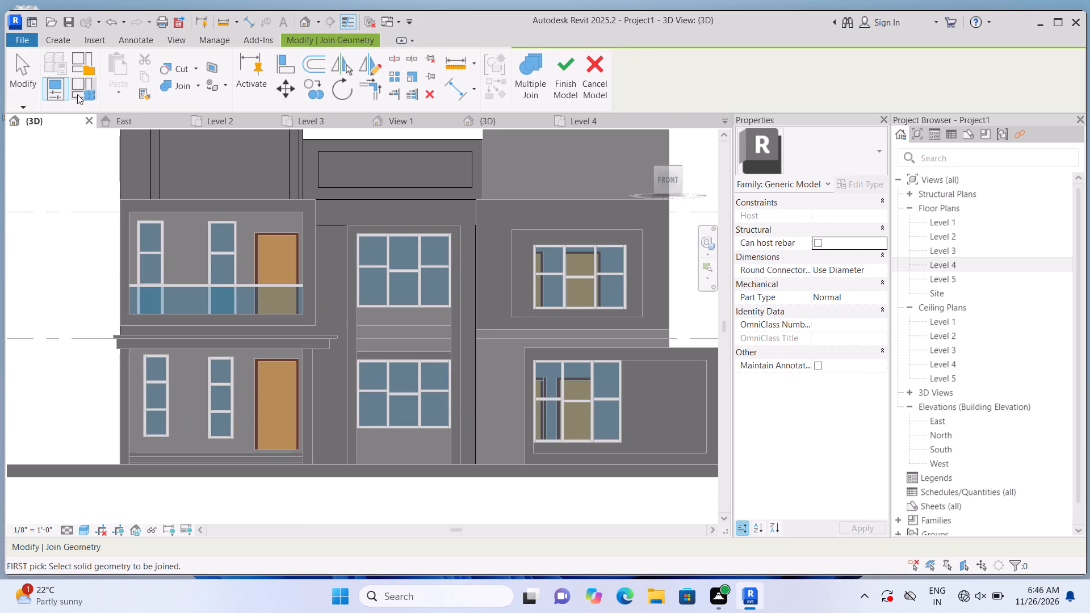
click(60, 37)
click(130, 84)
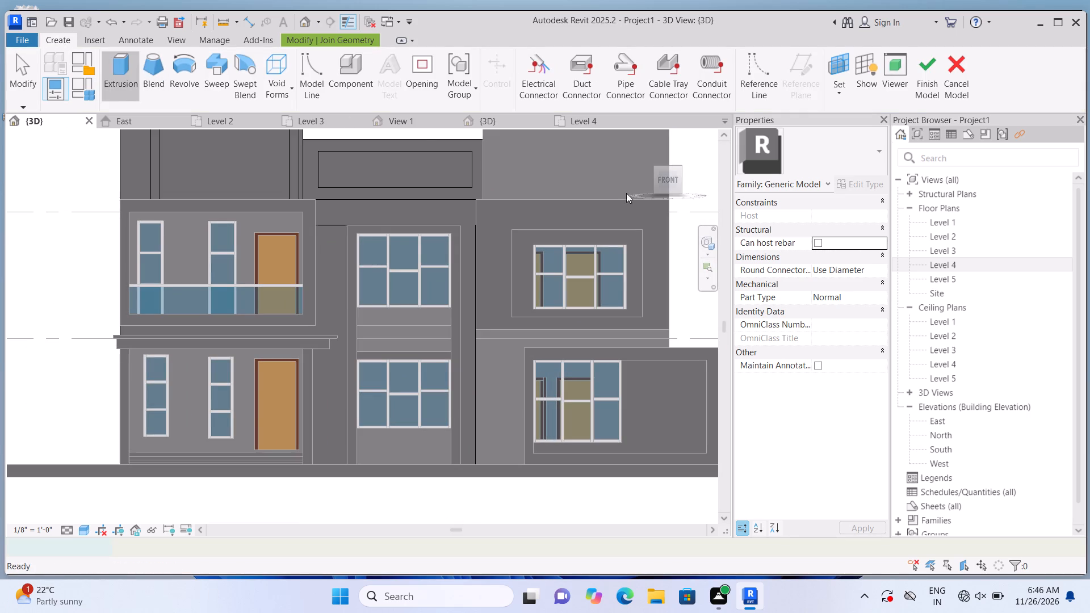
click(738, 96)
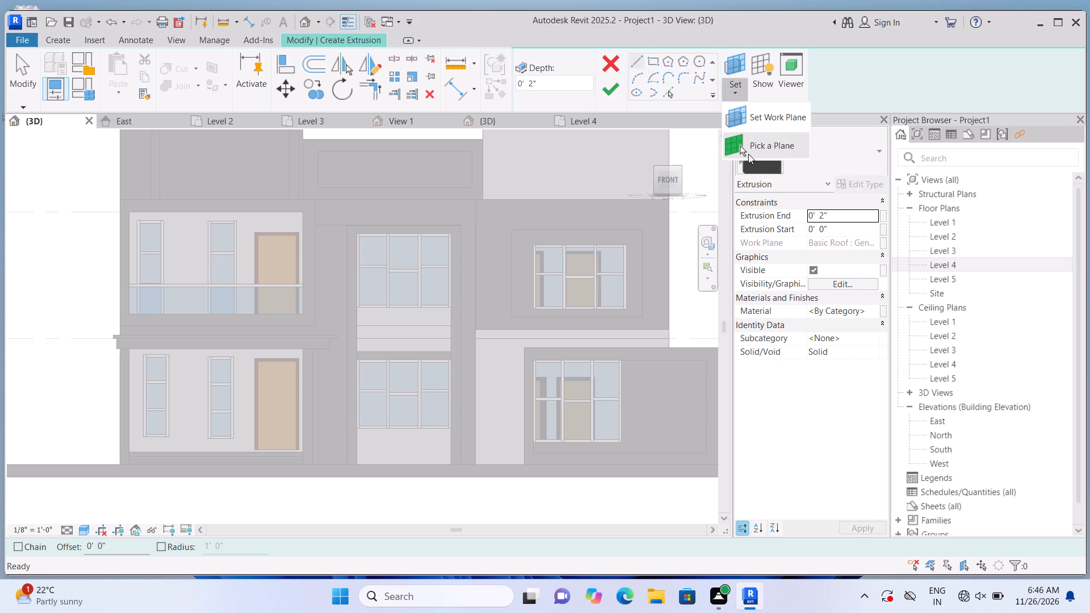
click(748, 154)
scroll(478, 320, up, 2)
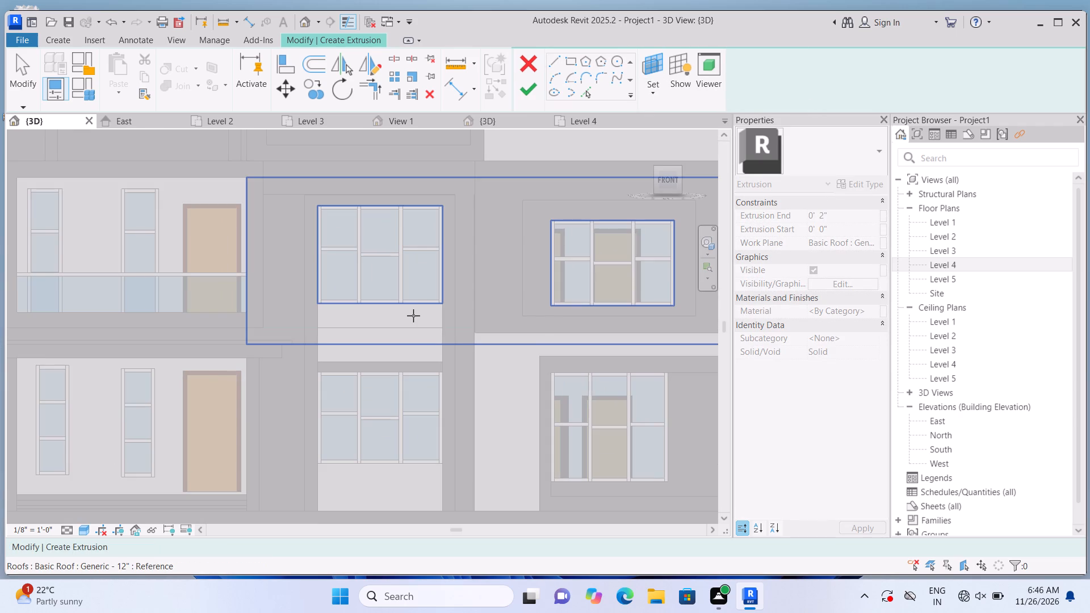
click(414, 316)
click(659, 64)
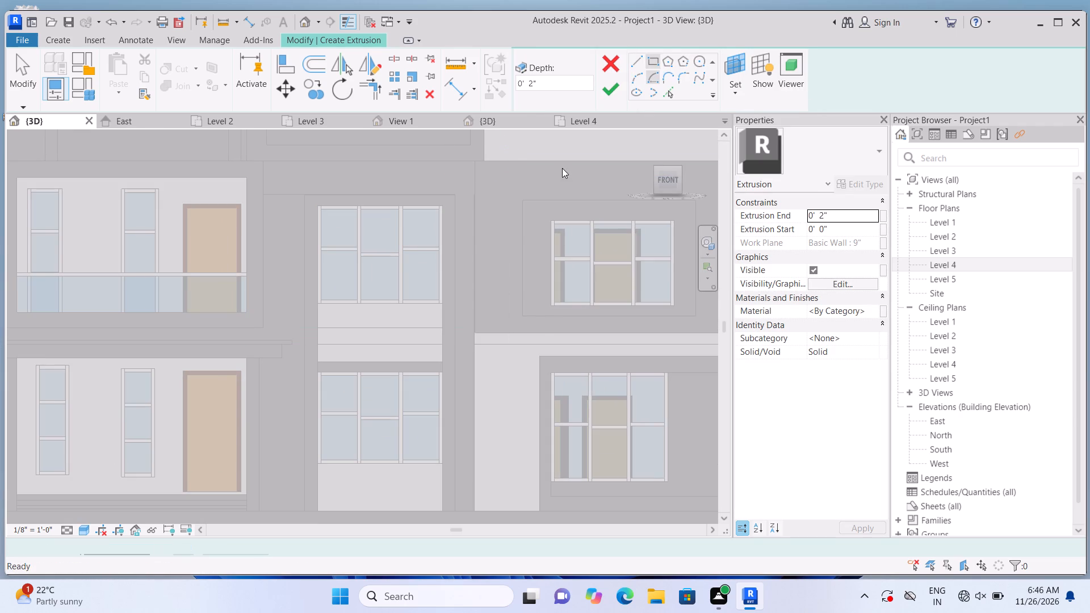
scroll(445, 330, up, 3)
scroll(357, 325, up, 1)
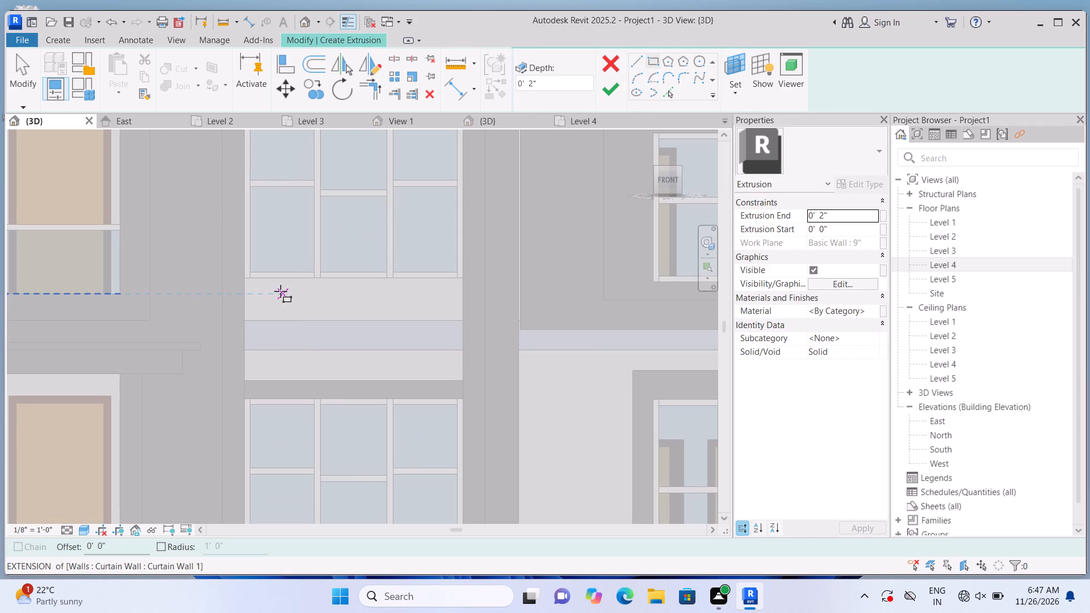
double_click(245, 281)
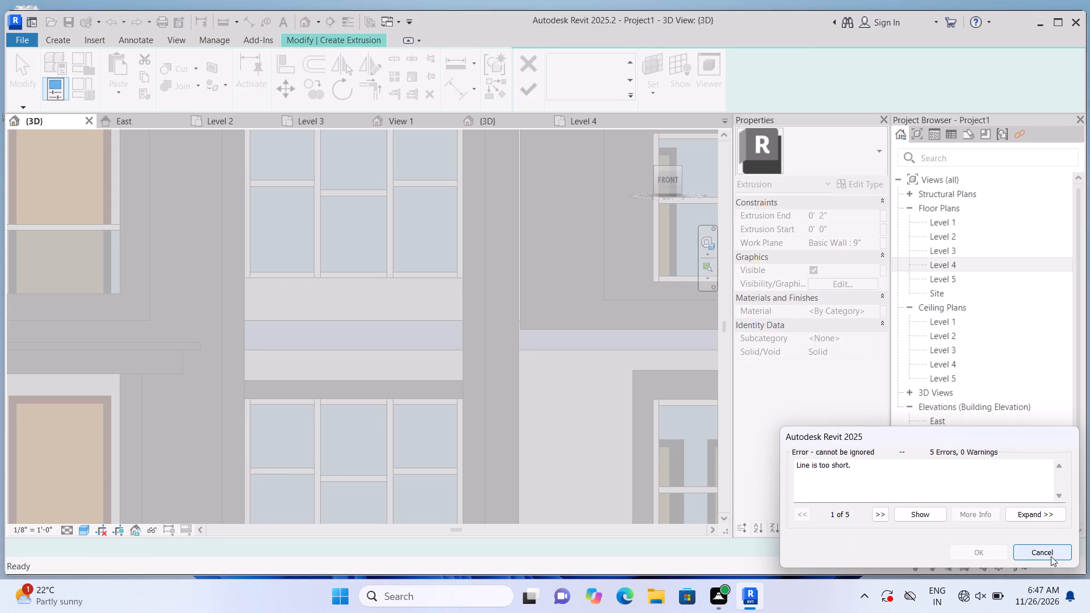
click(1051, 556)
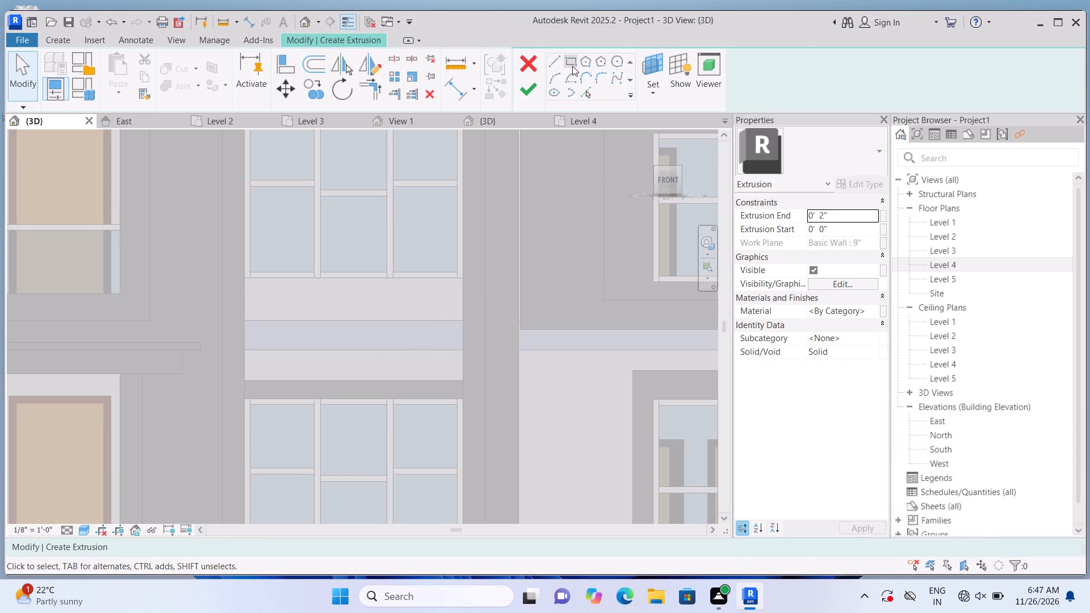
click(571, 64)
scroll(333, 284, up, 1)
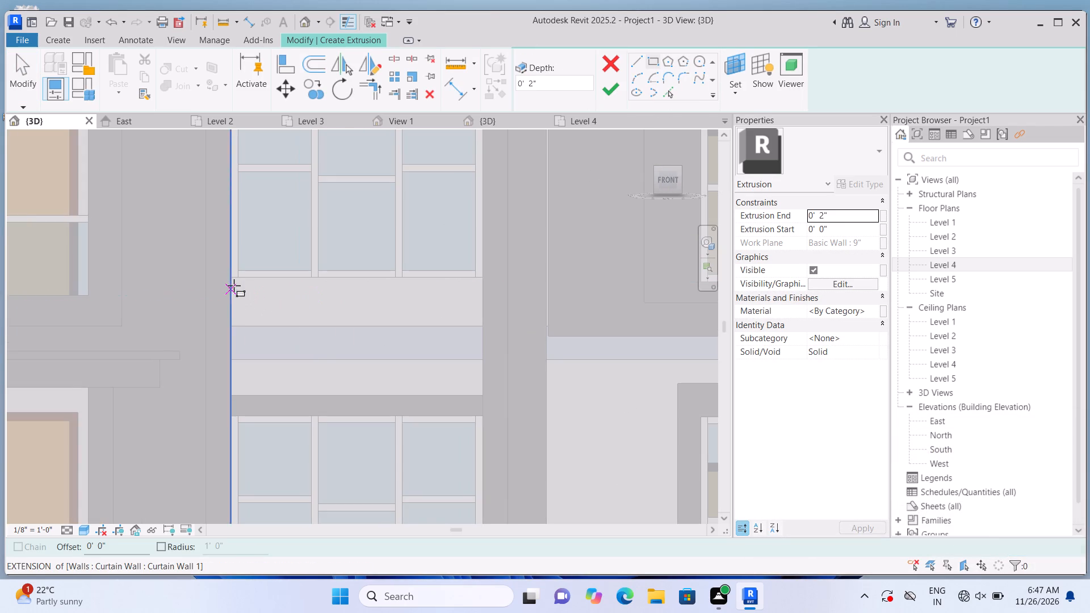
click(231, 280)
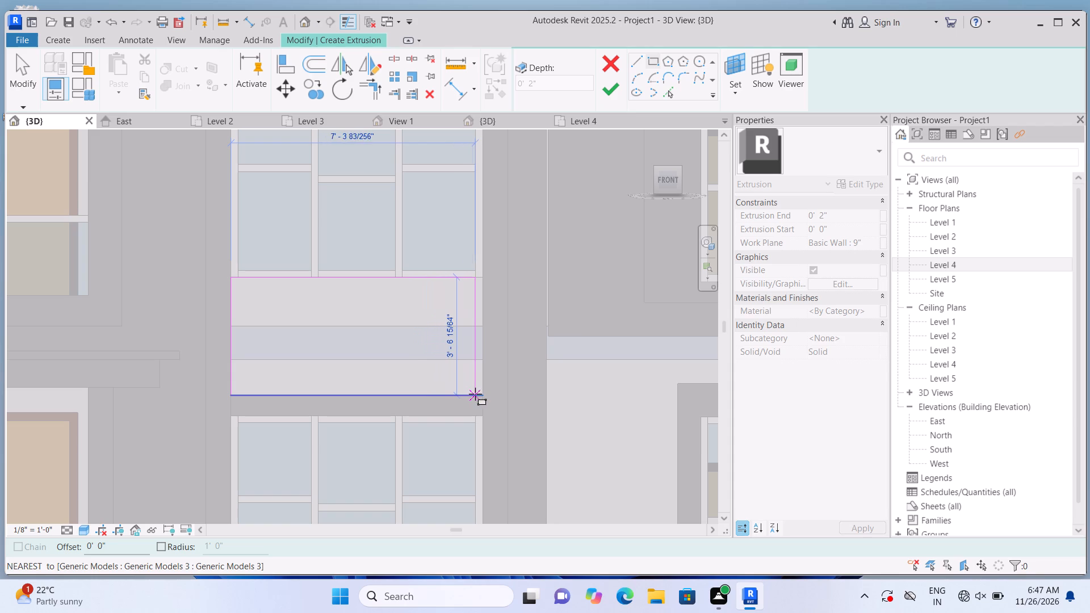
double_click(483, 394)
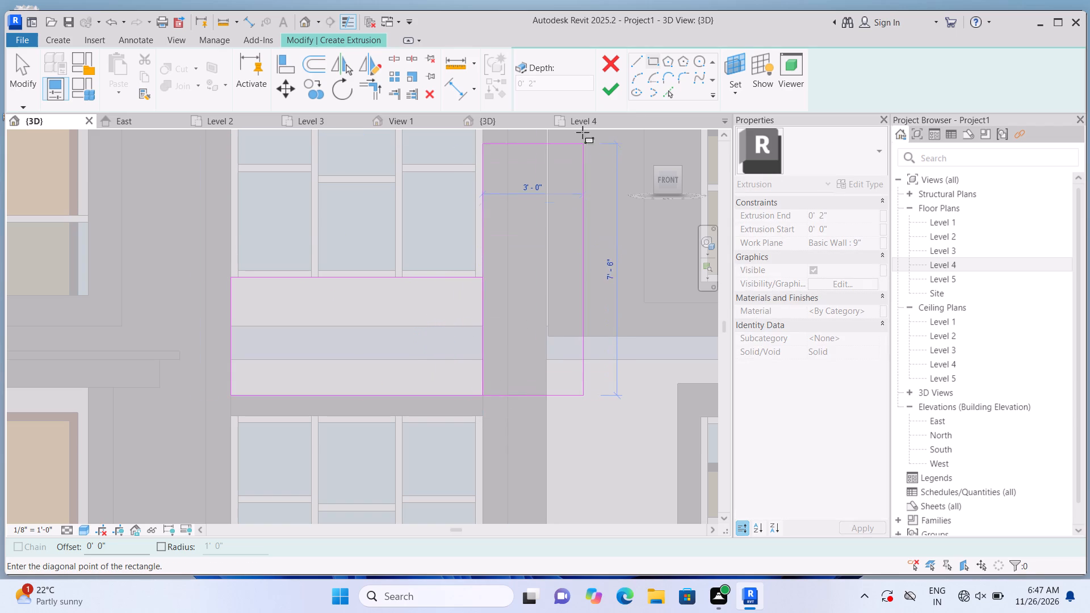
click(613, 89)
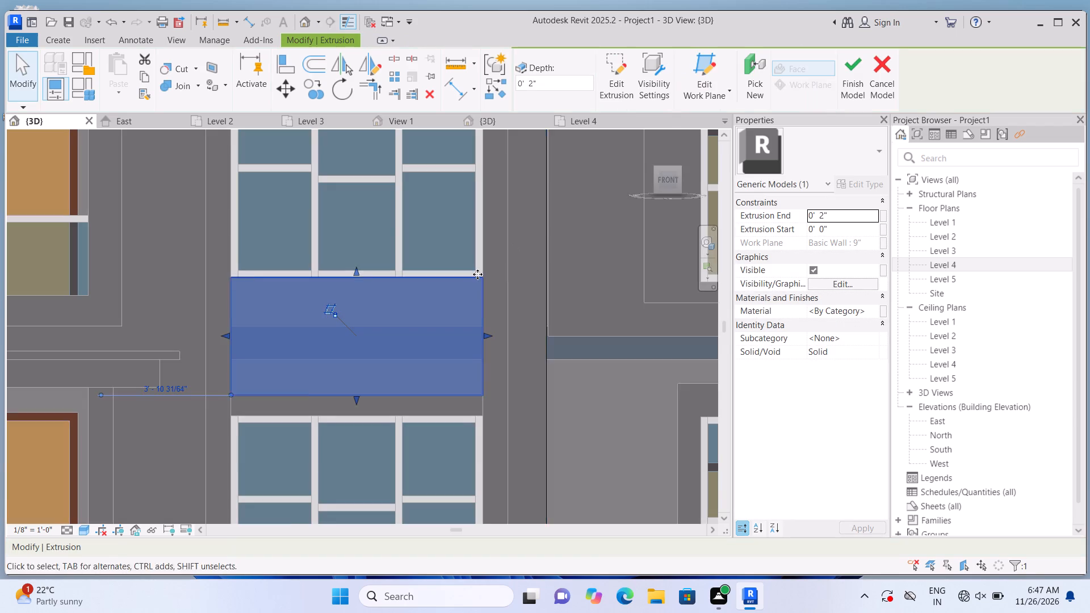
scroll(477, 274, down, 2)
scroll(470, 201, down, 6)
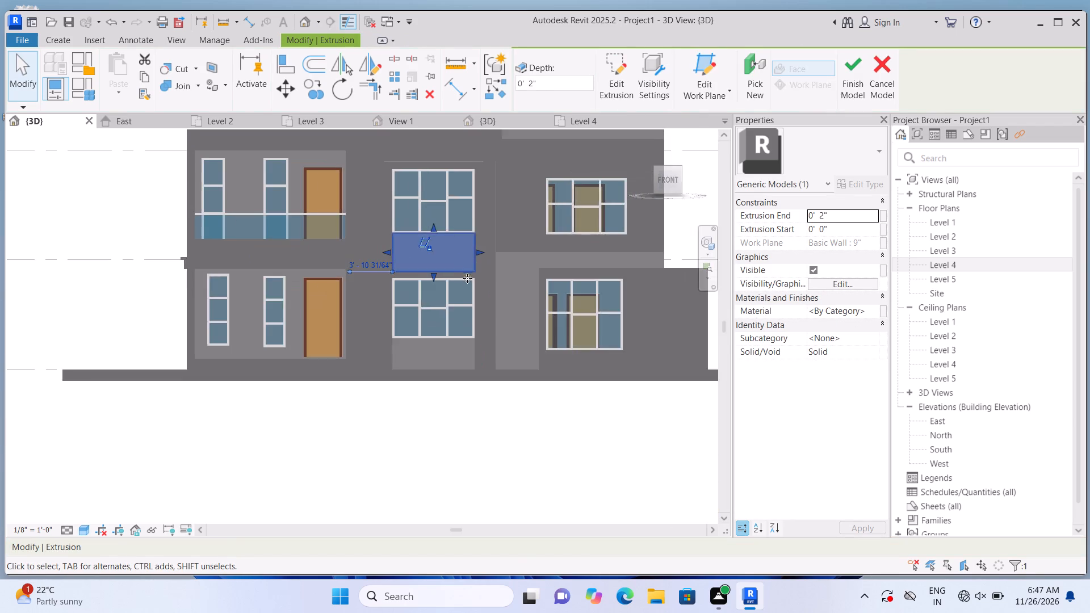
scroll(467, 278, up, 3)
click(442, 480)
Extrude a 2" deep panel about 7'-6" wide and 2'-10" tall from the ground-floor central window's sill down to the wall base.
scroll(453, 457, up, 1)
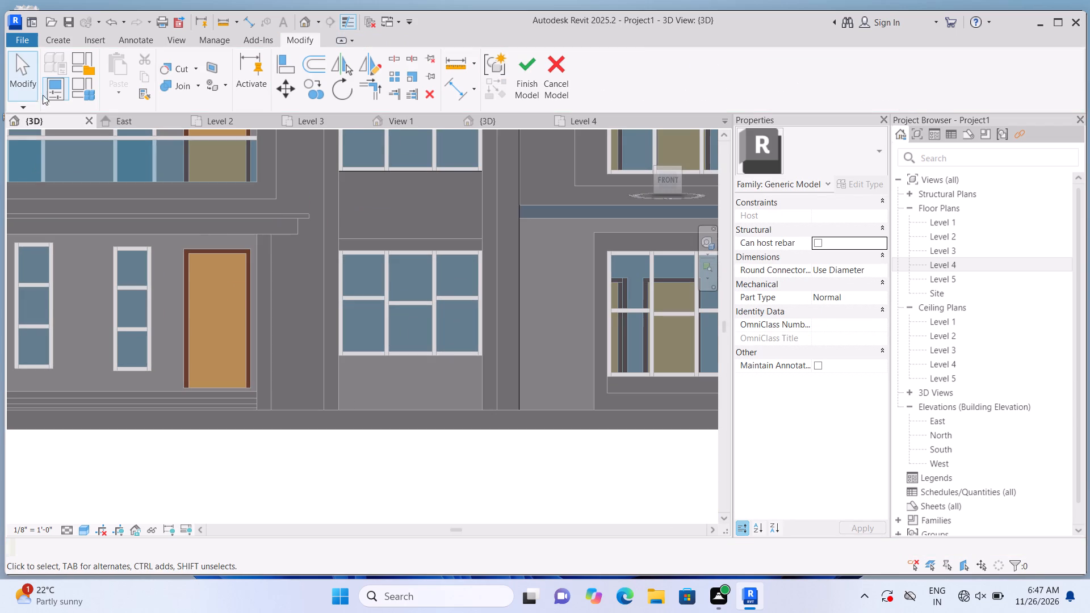
click(52, 39)
click(123, 69)
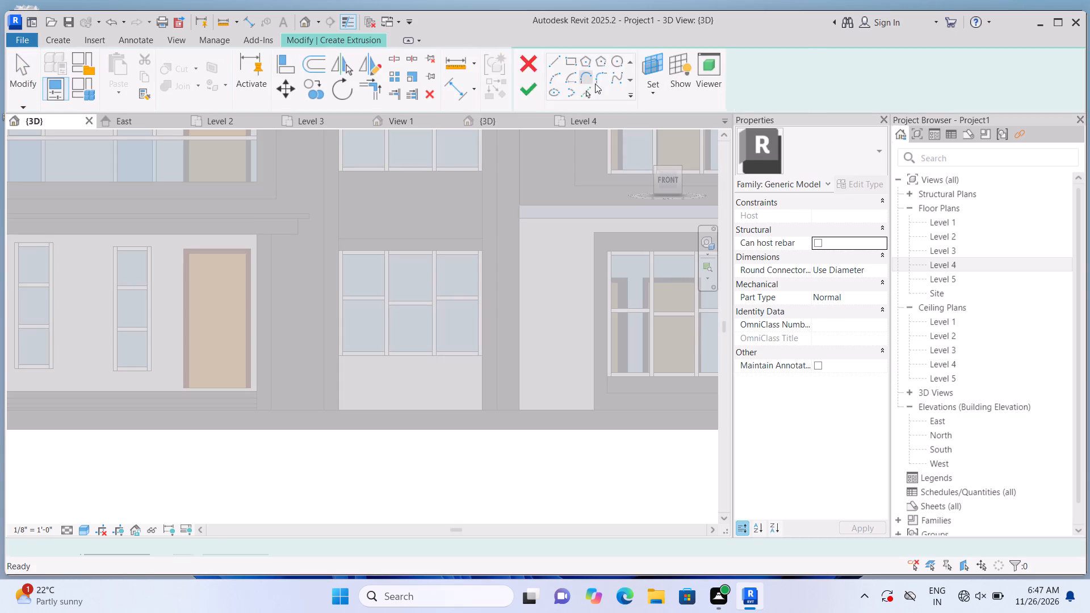
click(735, 99)
click(754, 133)
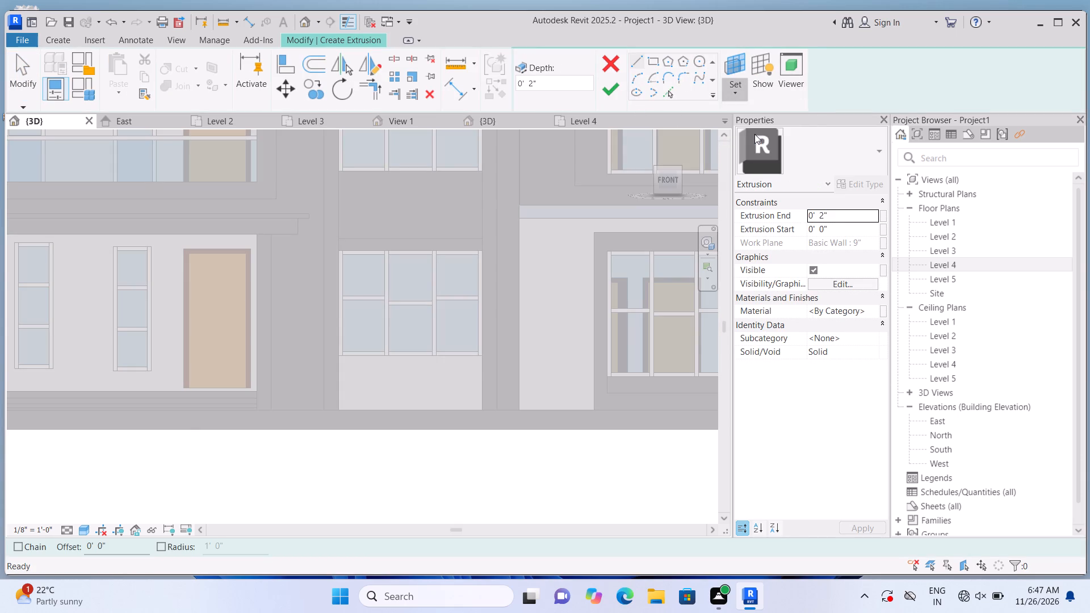
click(454, 375)
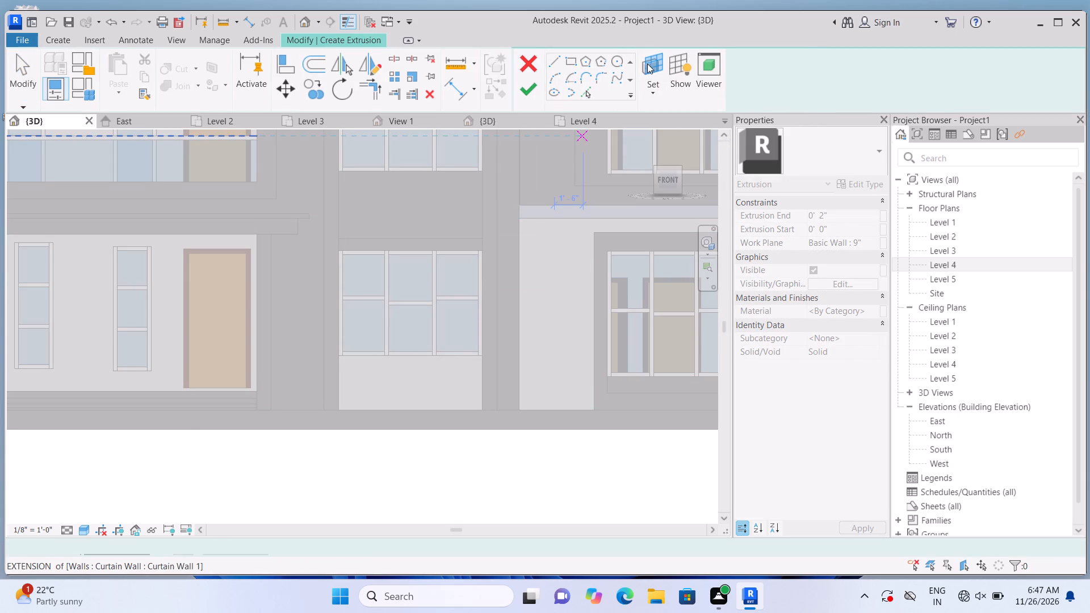
click(652, 64)
scroll(366, 359, up, 1)
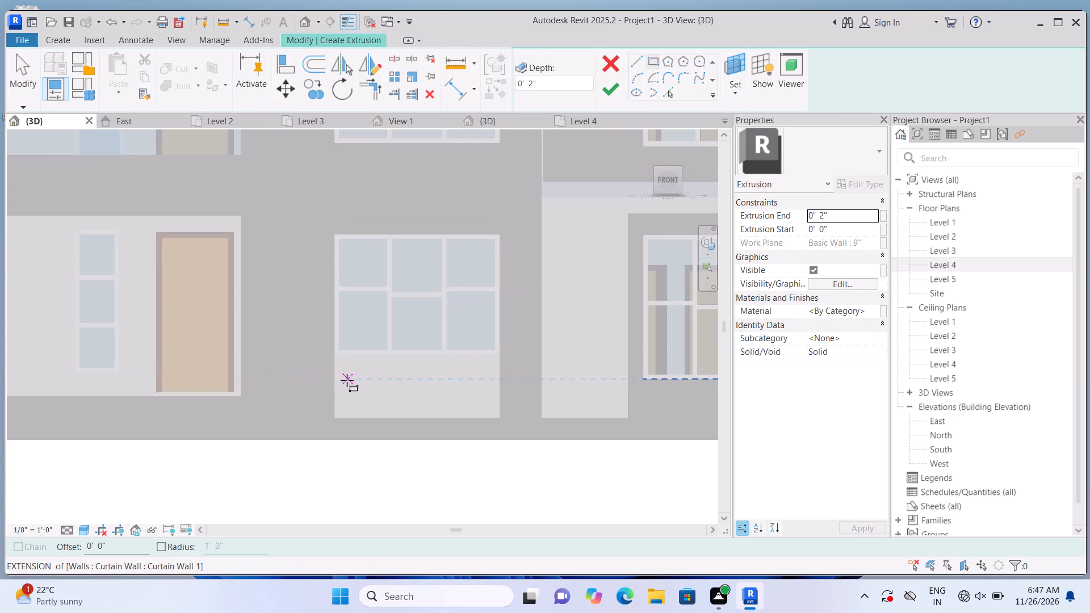
click(335, 358)
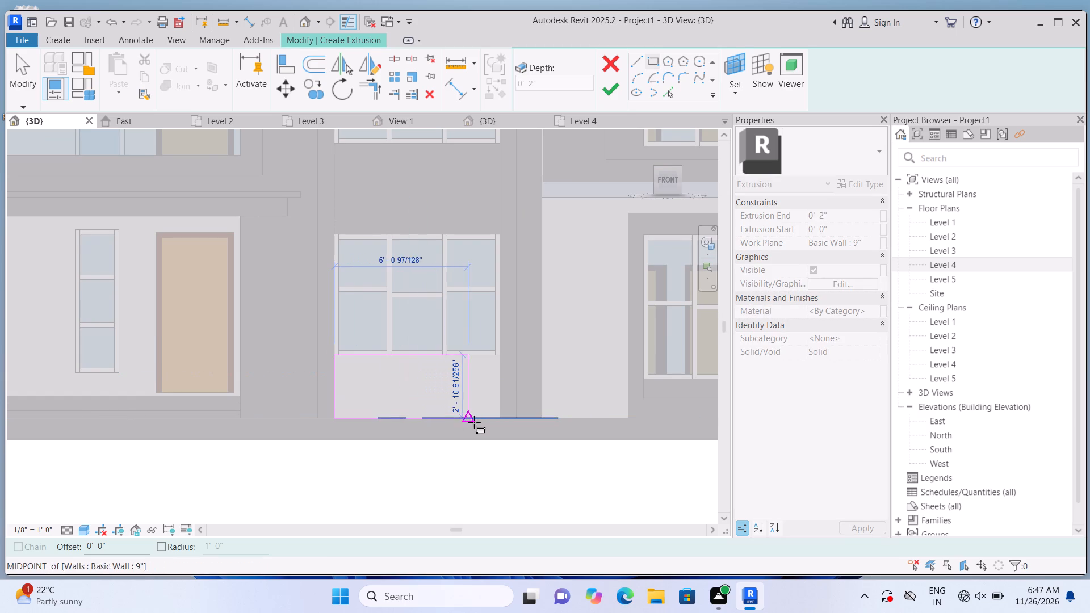
scroll(496, 421, up, 3)
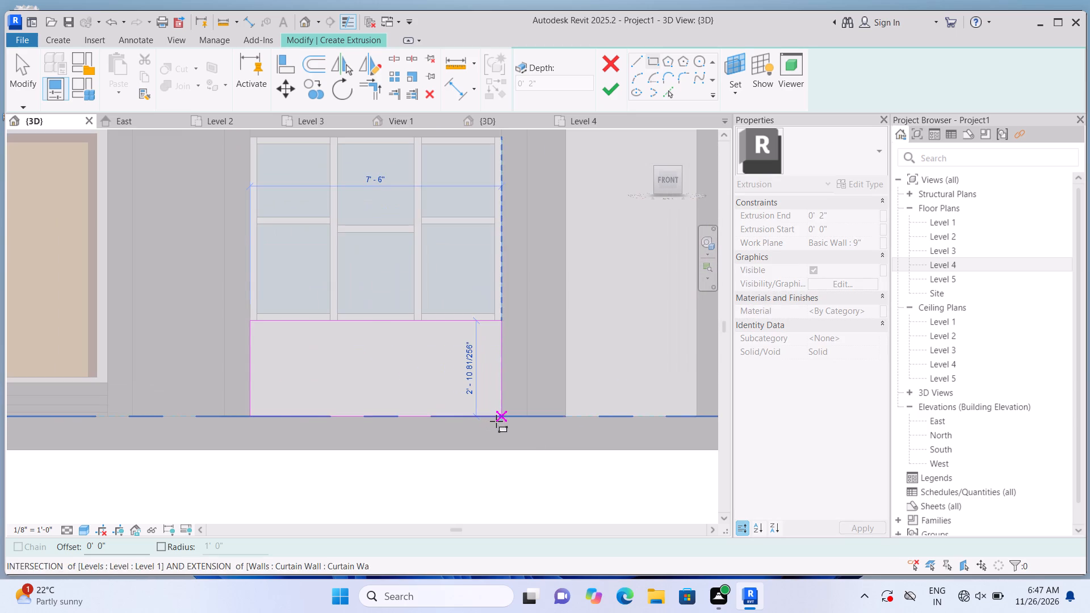
click(496, 421)
click(605, 87)
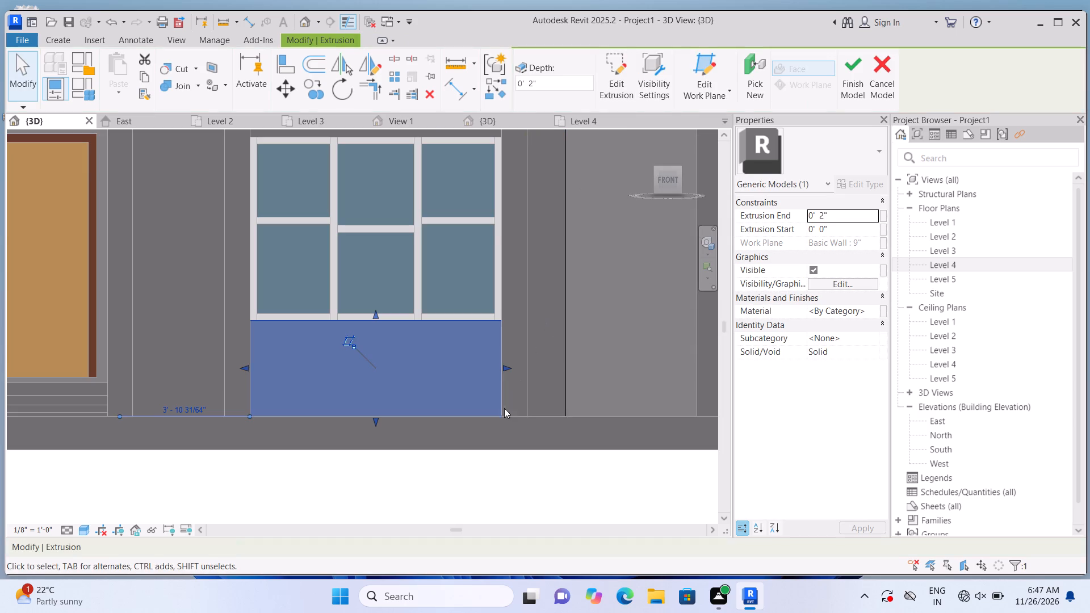
click(453, 499)
scroll(404, 432, down, 7)
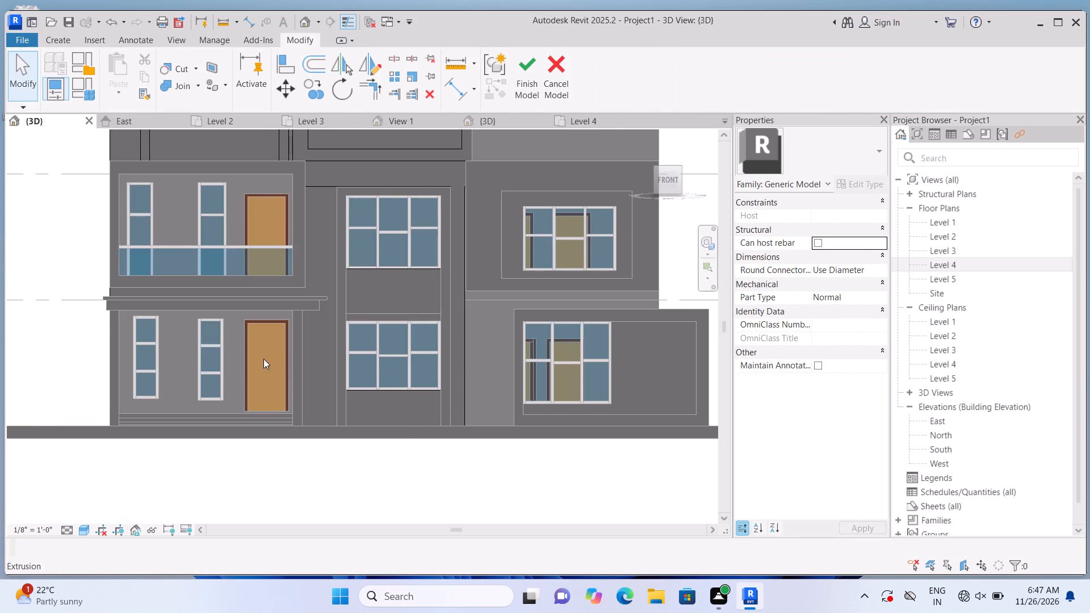
Extrude a 3" deep panel about 3'-10" wide and 10'-8" tall on the recessed ground-floor wall between the central bay and the projecting window block.
scroll(257, 362, down, 3)
scroll(655, 404, up, 1)
scroll(580, 411, up, 2)
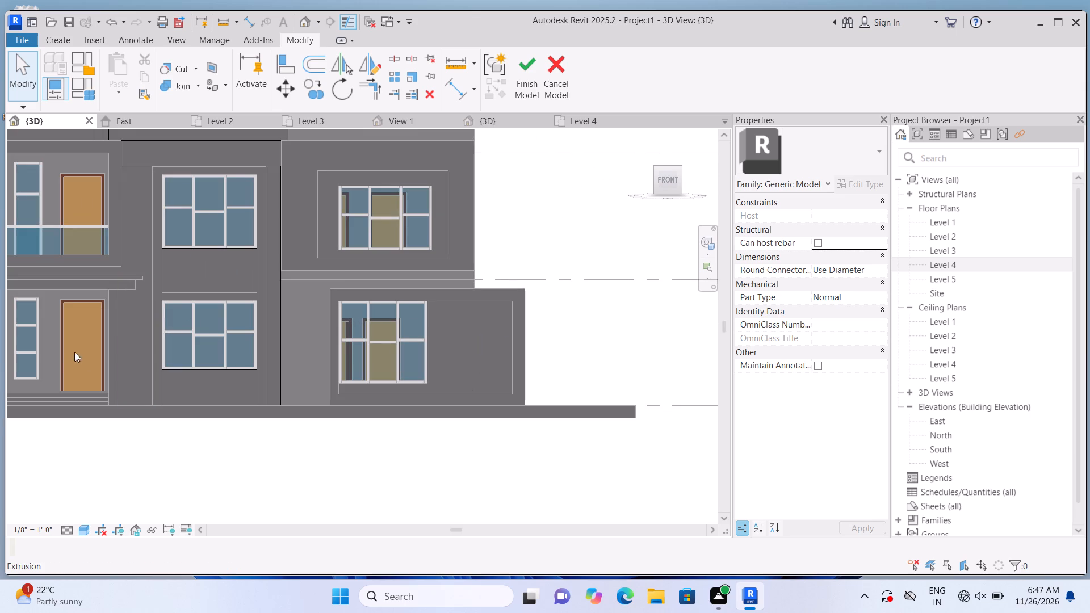
click(75, 39)
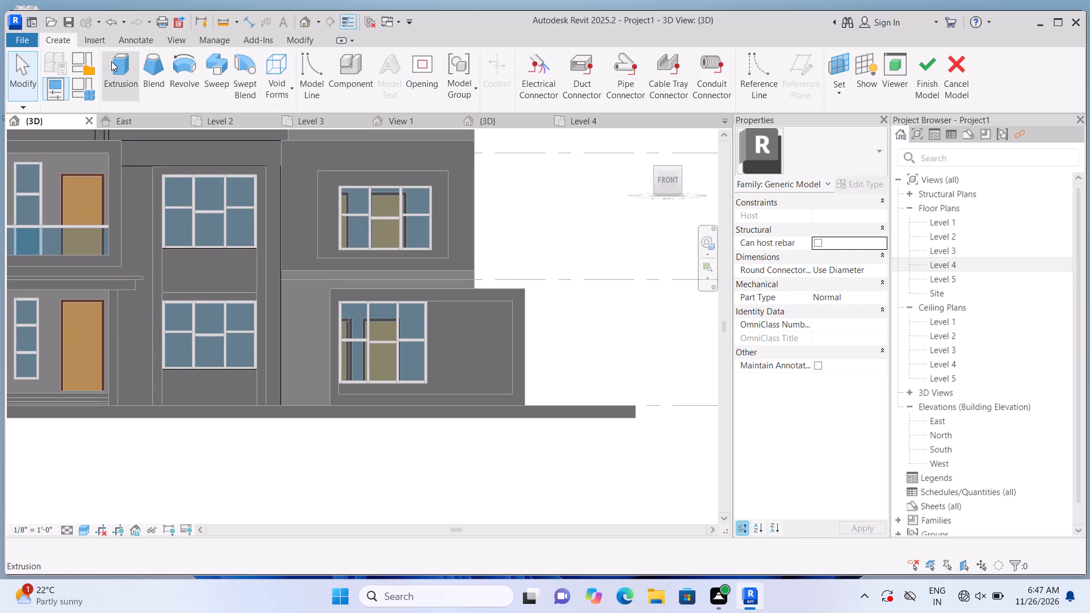
click(112, 62)
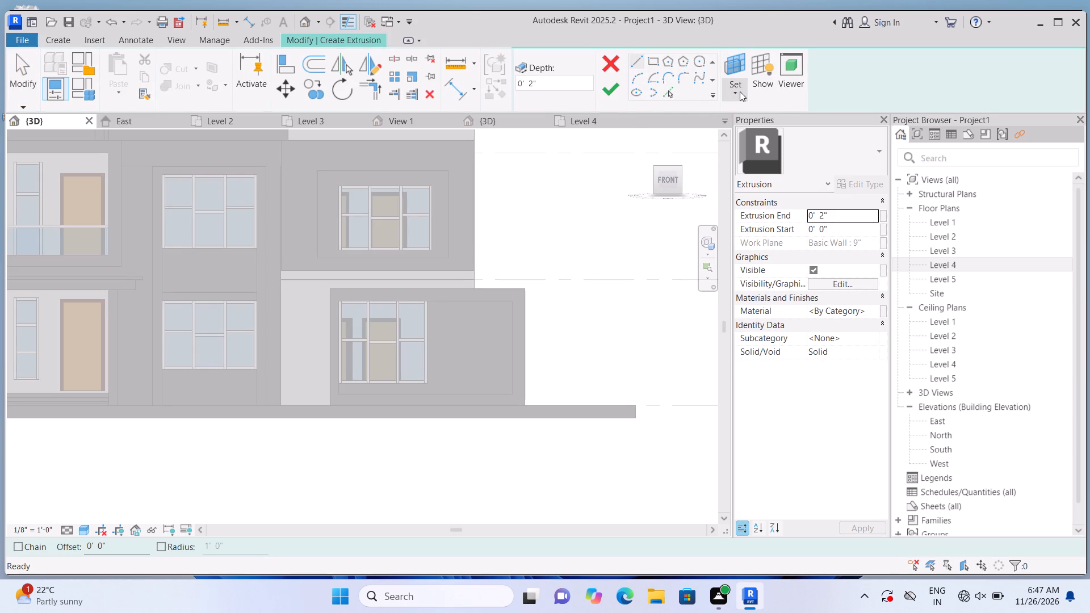
click(740, 91)
click(741, 136)
scroll(505, 283, up, 1)
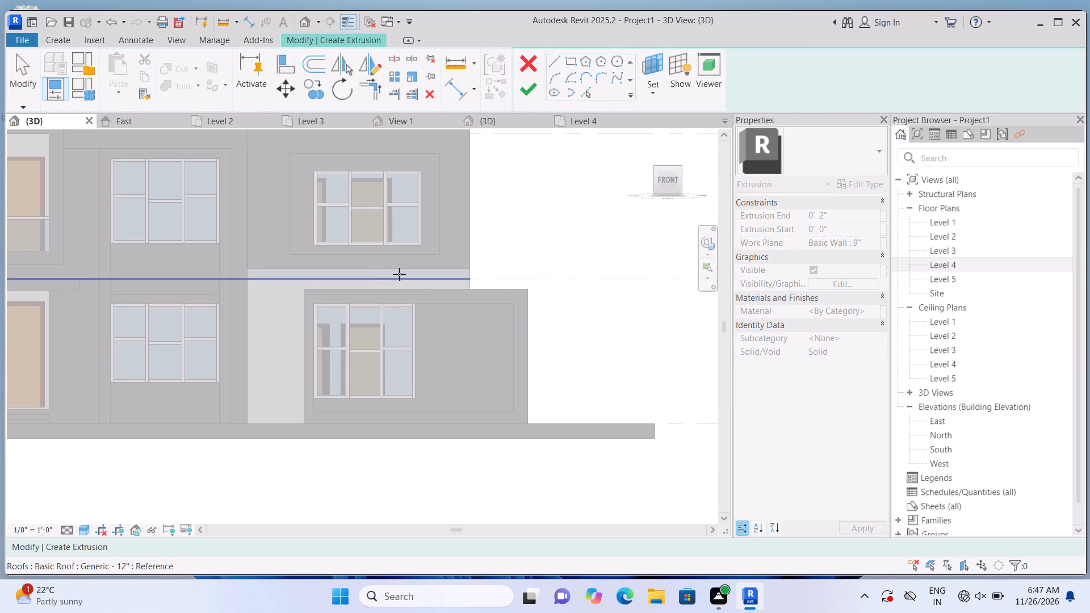
click(278, 329)
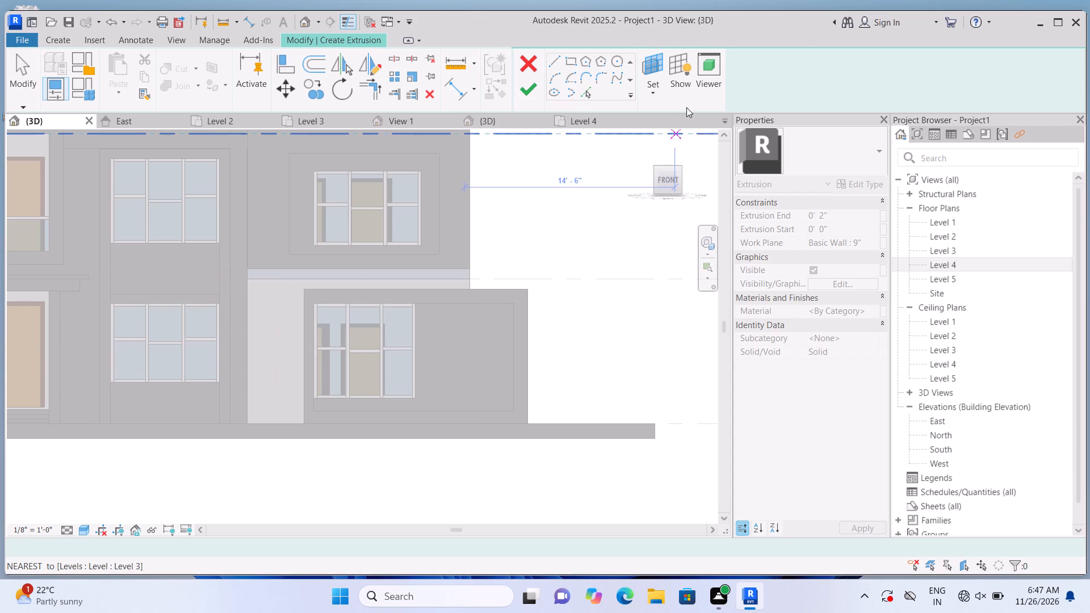
click(653, 62)
scroll(413, 260, up, 2)
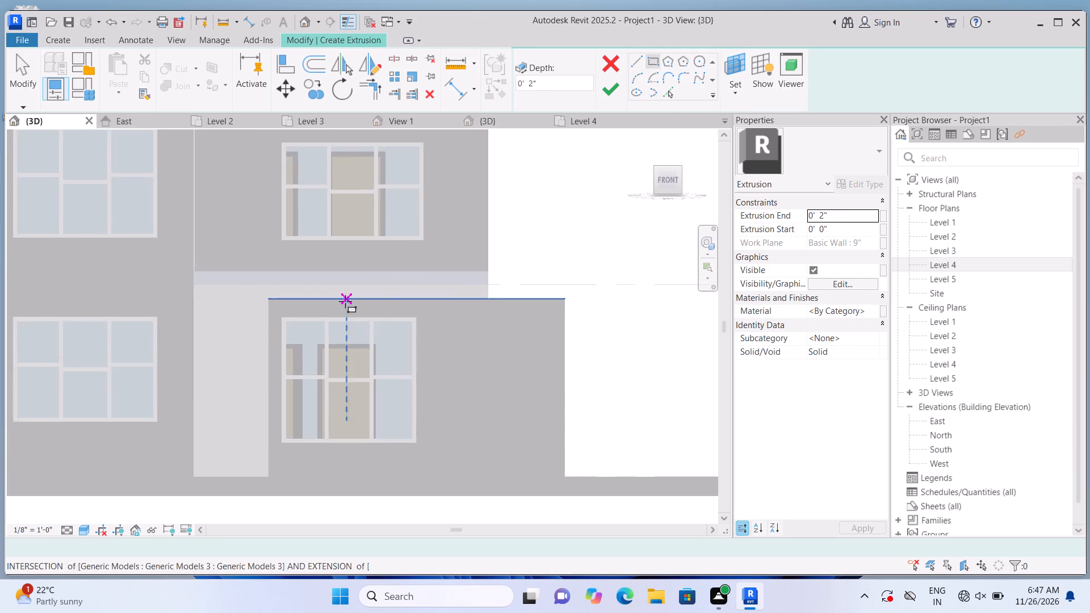
scroll(345, 301, up, 1)
click(168, 267)
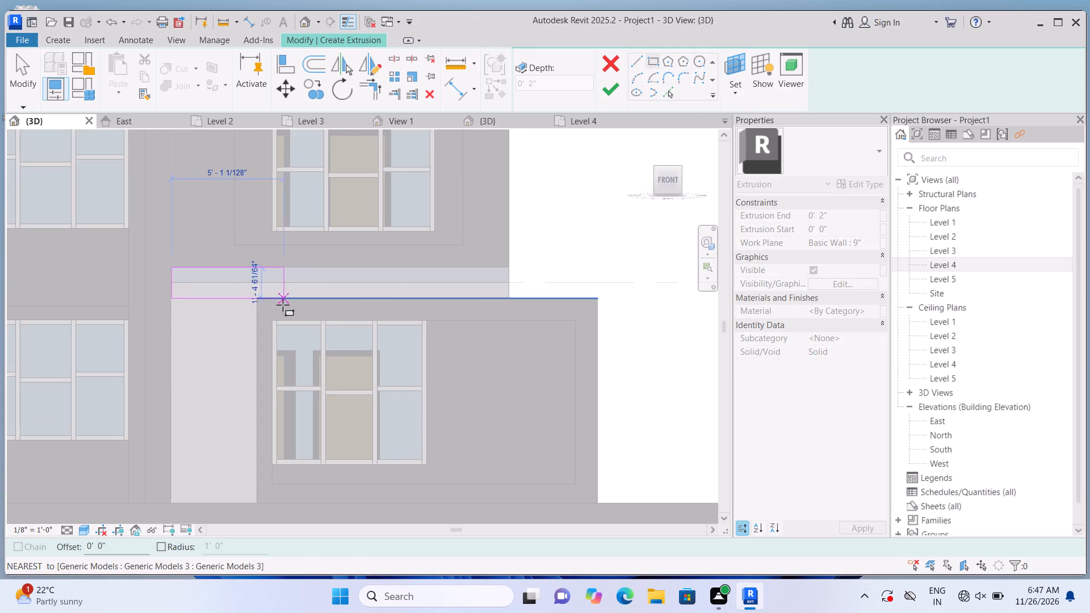
scroll(233, 425, up, 1)
scroll(242, 422, down, 2)
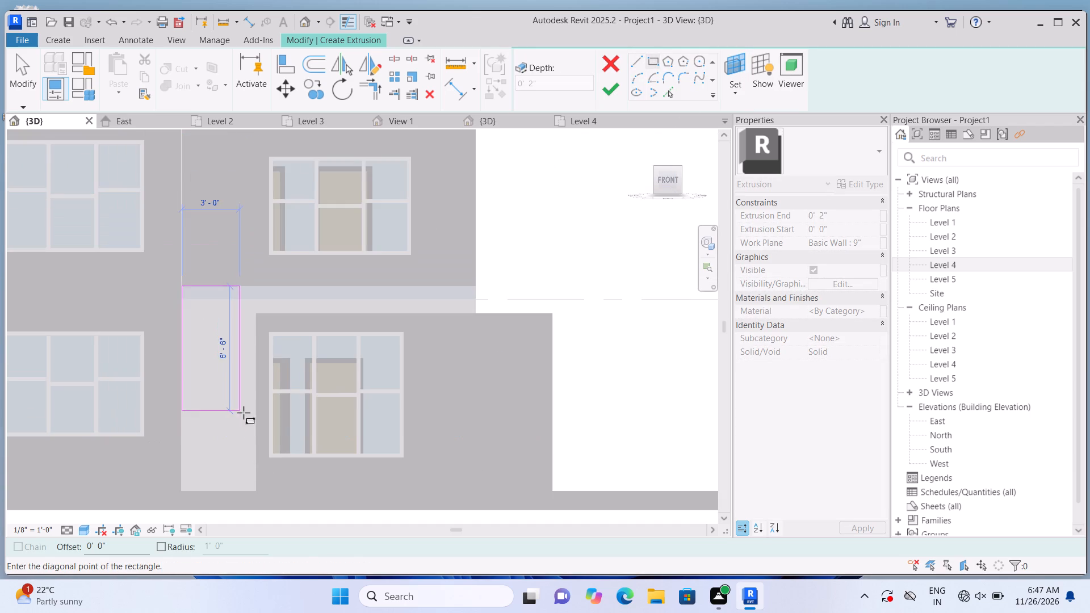
scroll(246, 455, up, 2)
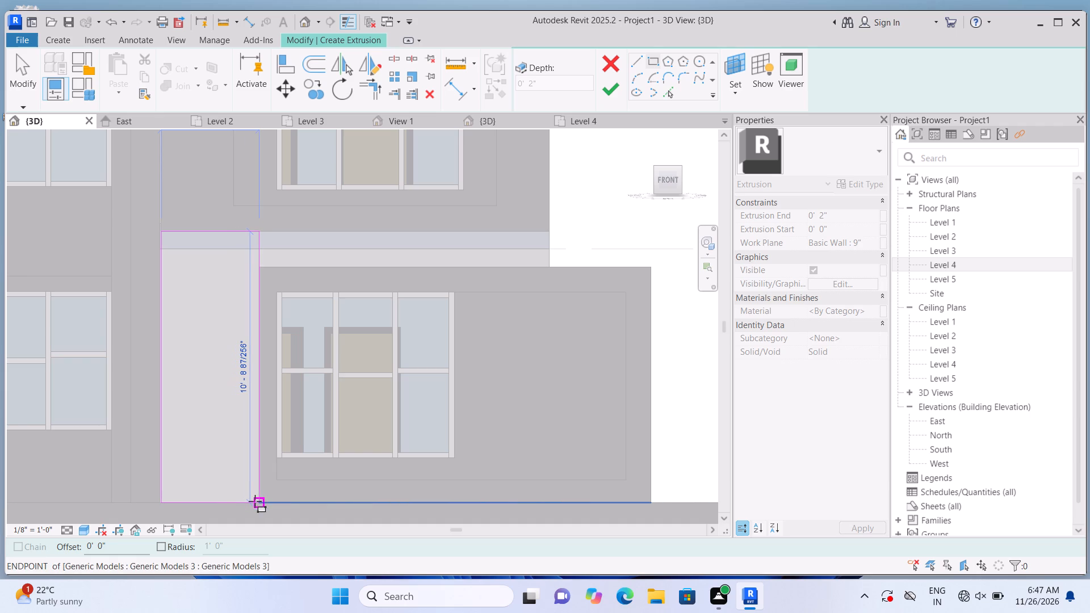
click(255, 501)
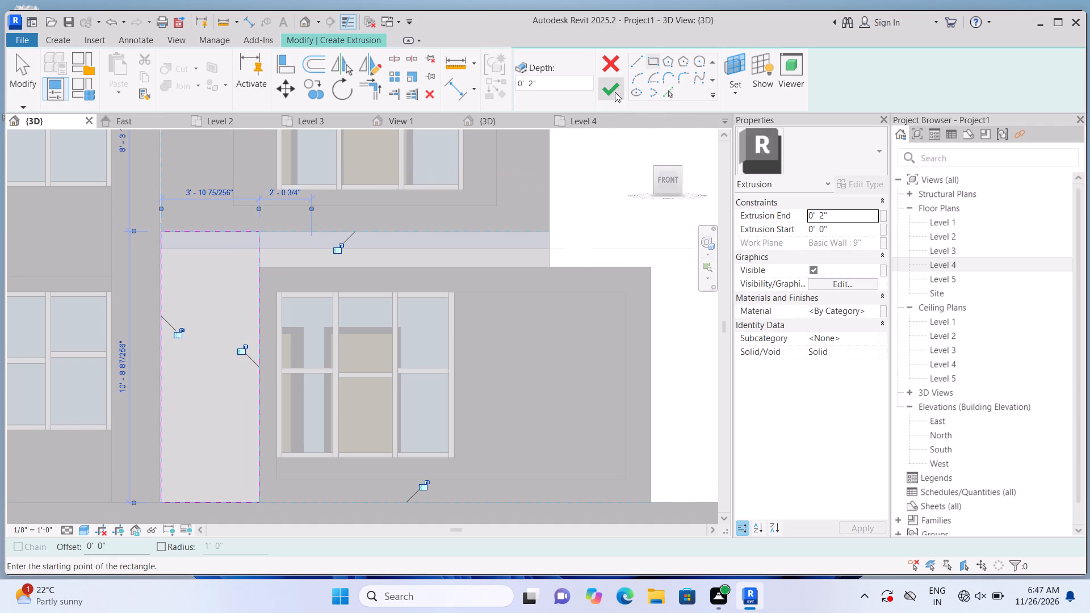
click(838, 216)
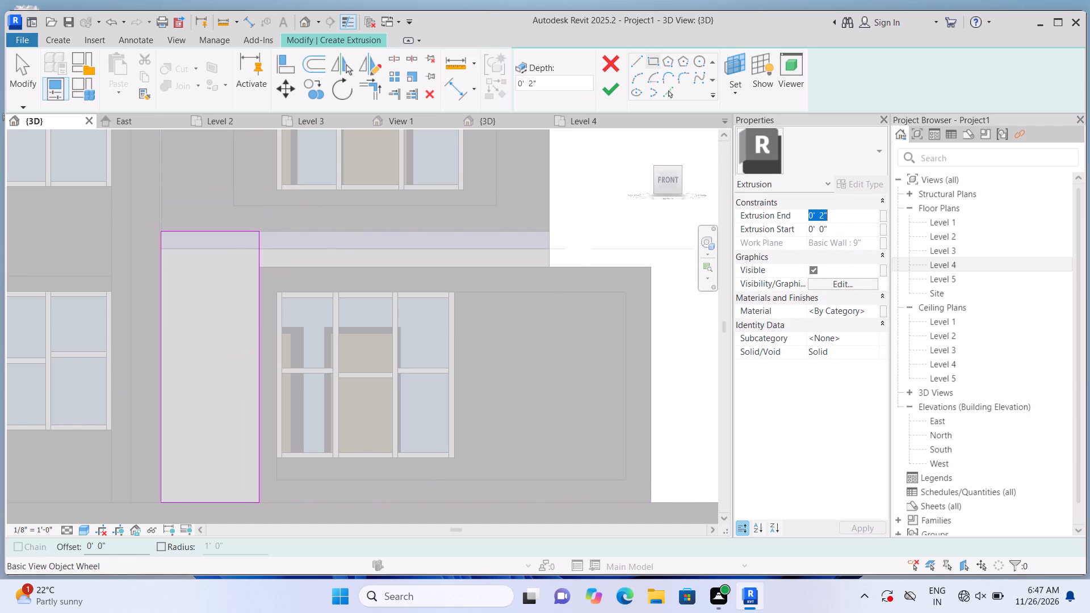
key(BackSpace)
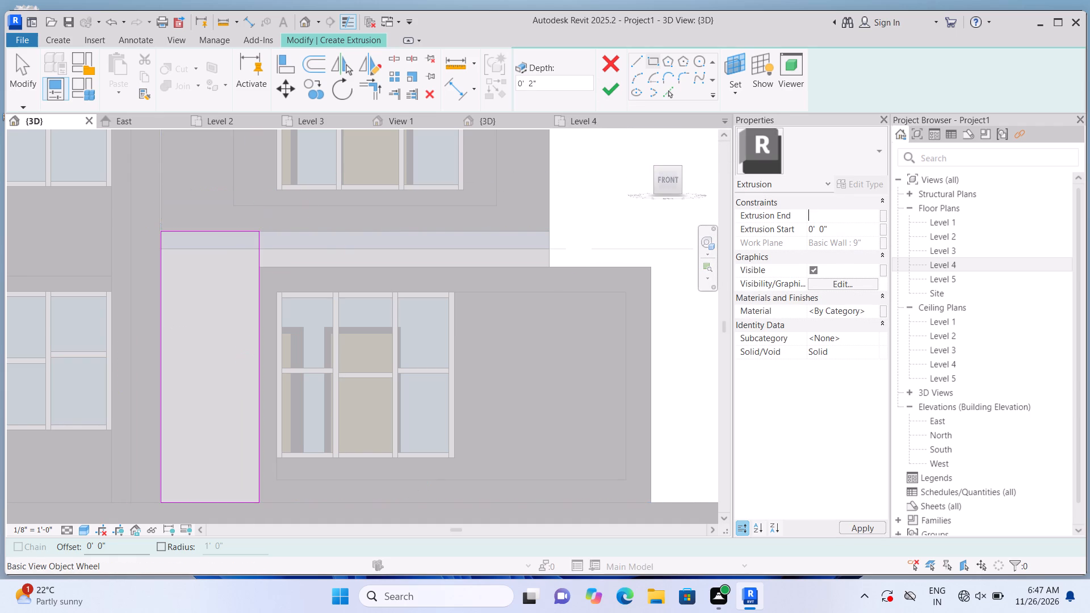
key(3)
key(shift+quotedbl)
key(Return)
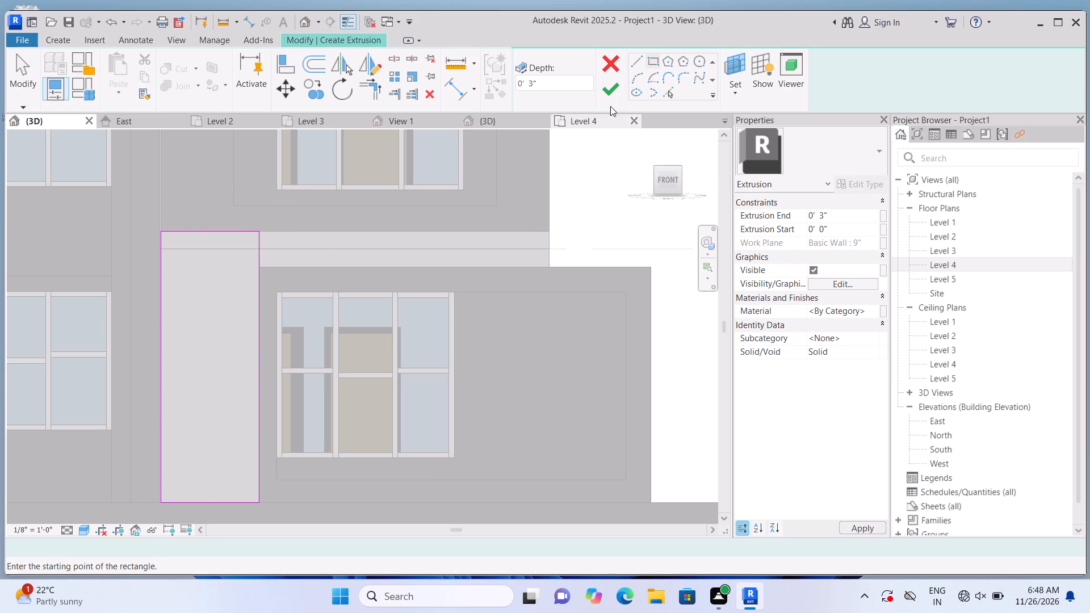
click(616, 90)
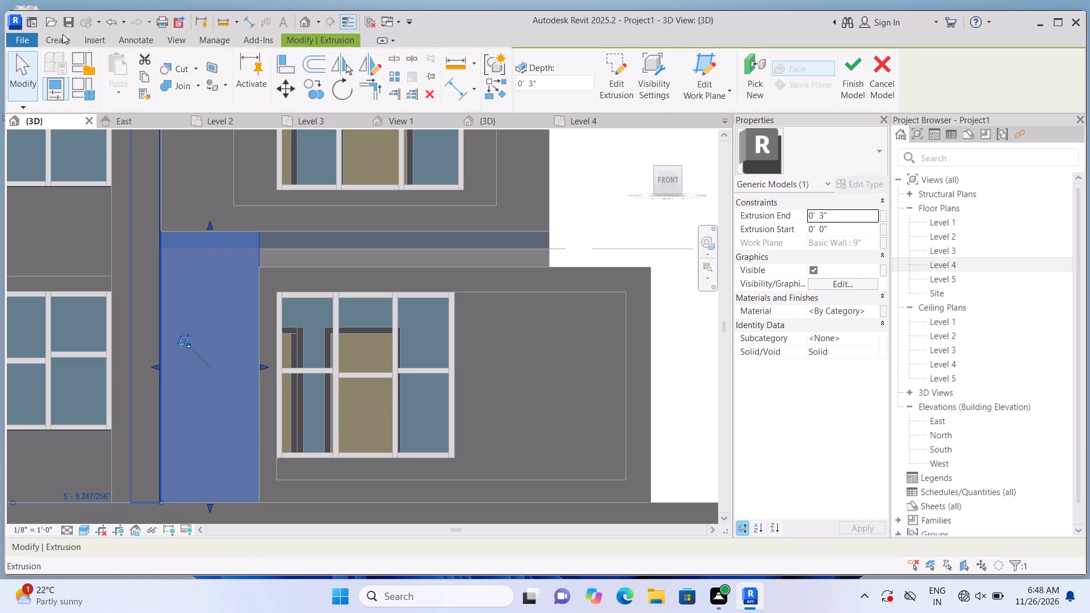
Extrude a 3" deep strip about 11'-5" wide and 1'-5" tall on the roof-edge face between the upper window block and the projecting ground-floor block.
click(62, 34)
click(64, 37)
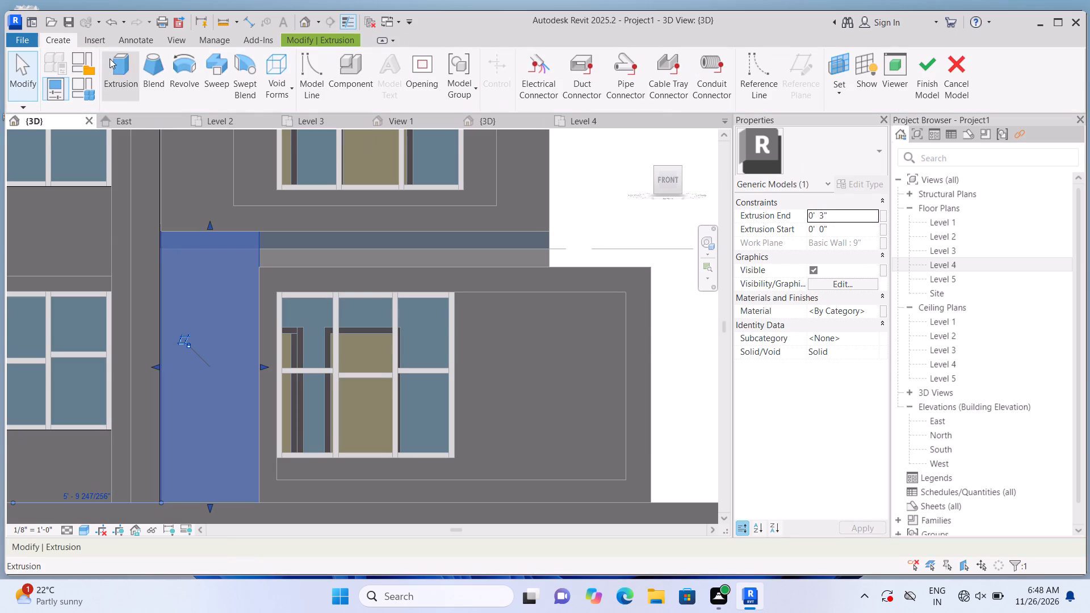
click(110, 58)
click(739, 94)
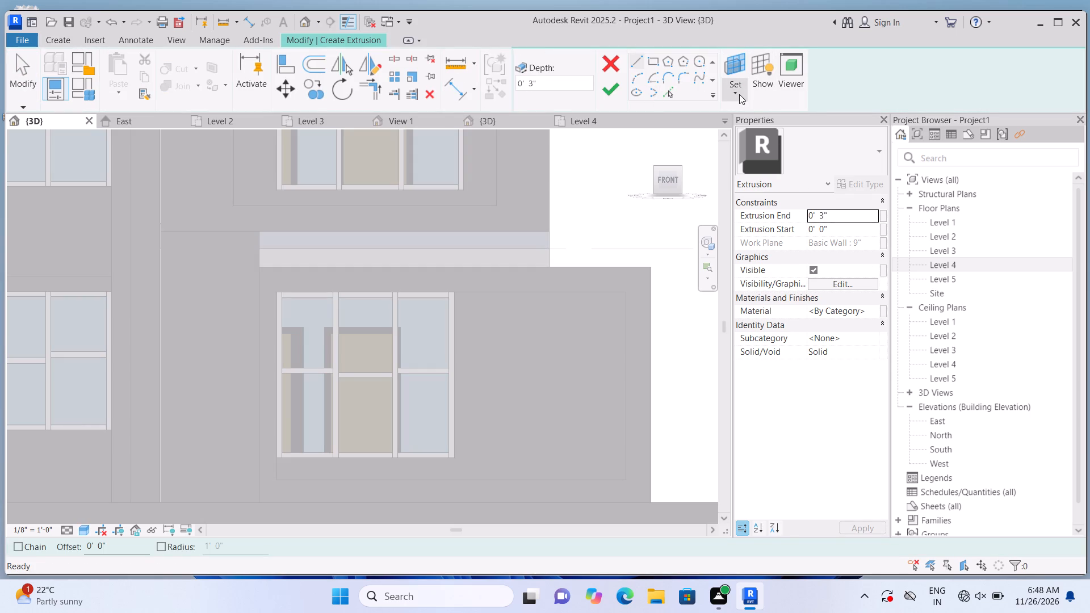
click(766, 146)
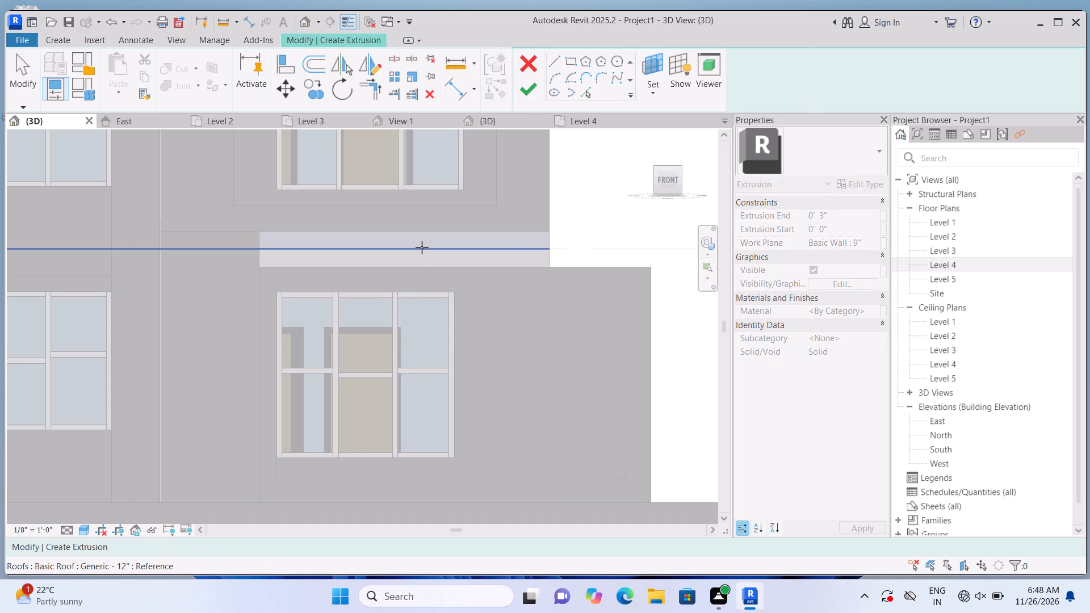
click(412, 238)
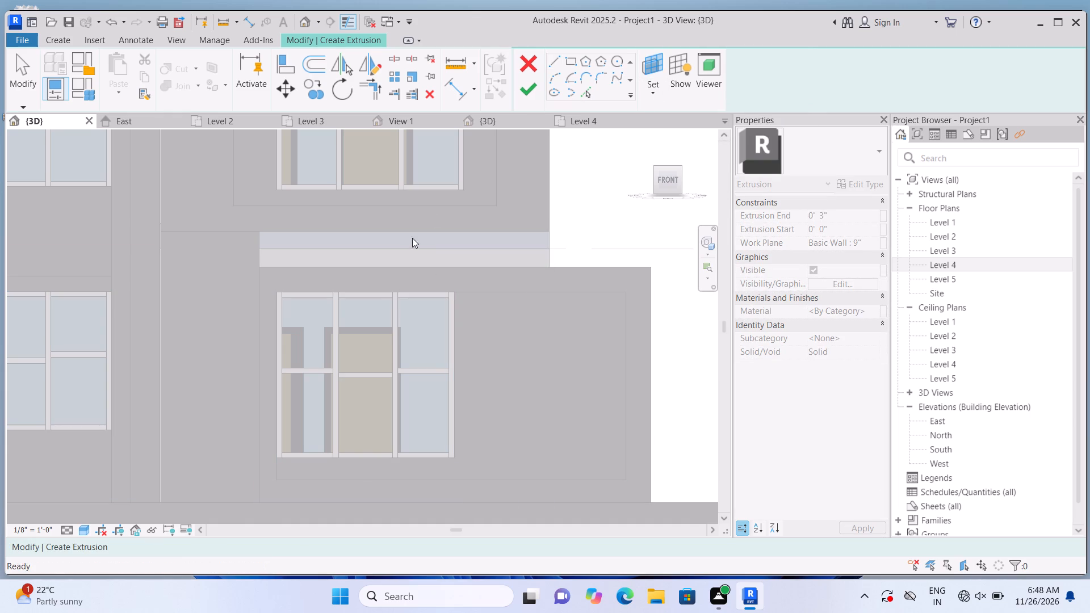
click(650, 64)
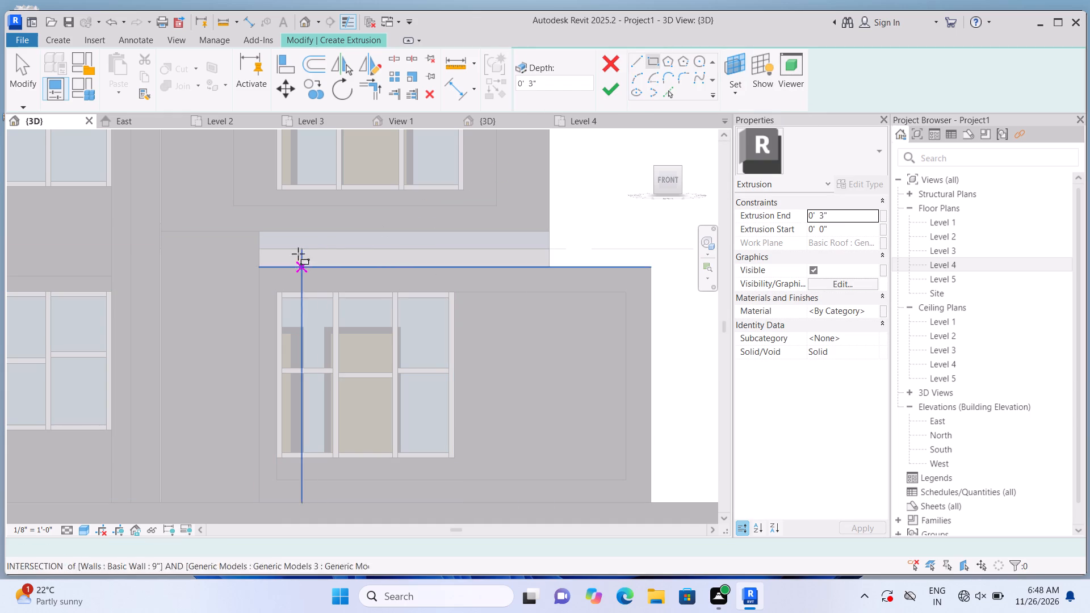
click(260, 234)
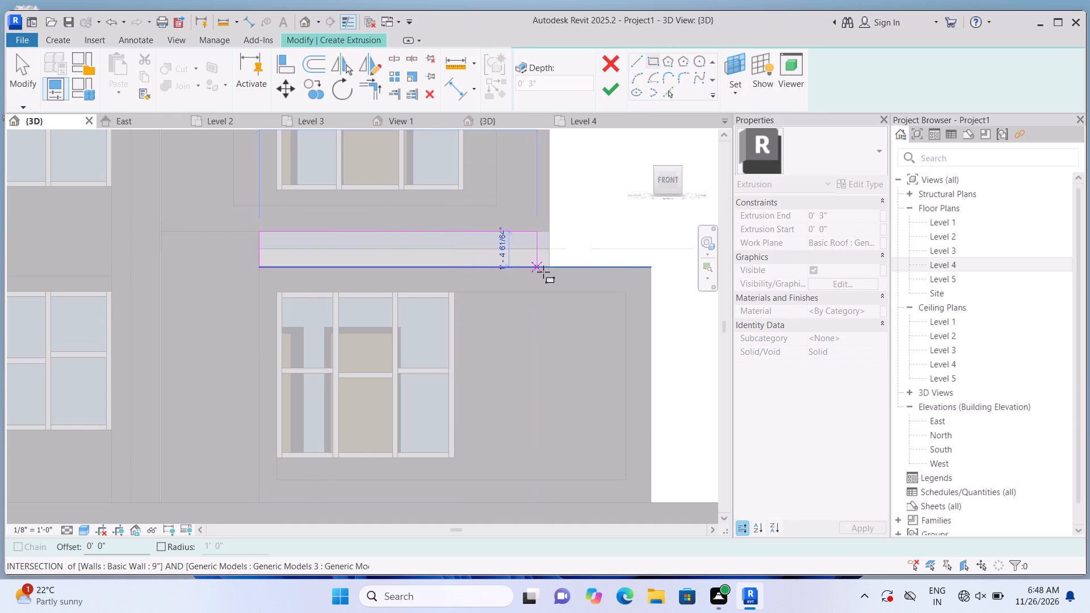
click(555, 267)
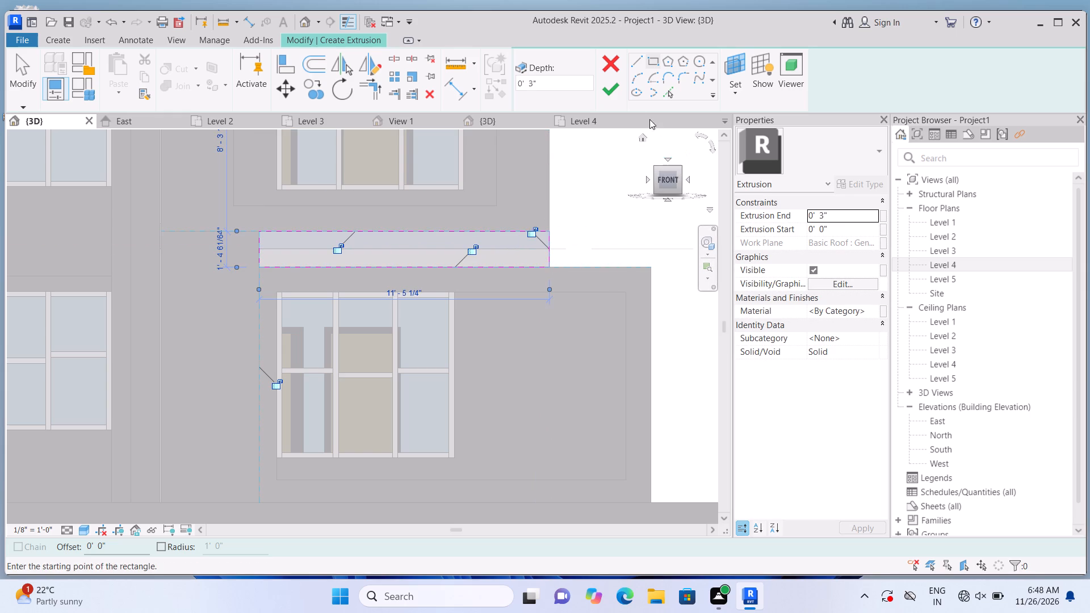
click(607, 85)
click(604, 173)
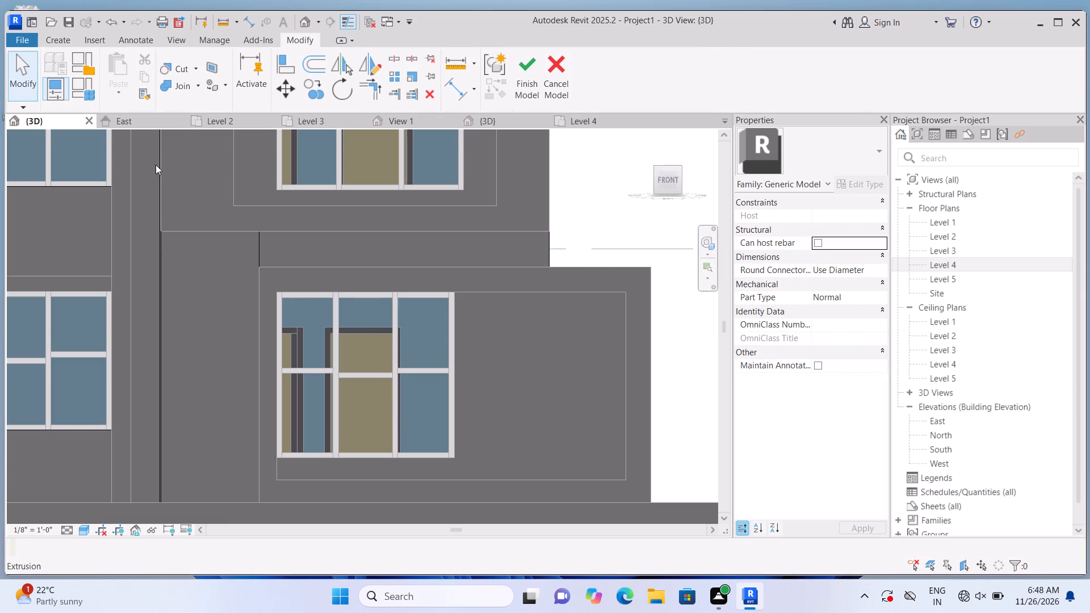
Join the tall panel beside the projecting ground-floor block with the horizontal strip above that block.
click(198, 85)
click(202, 103)
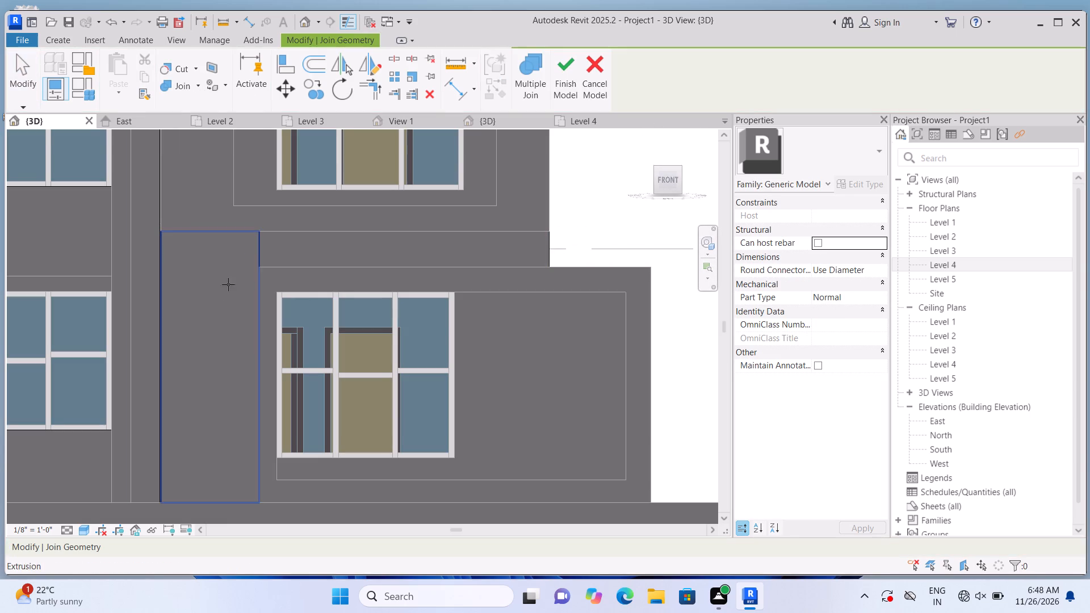
click(233, 302)
click(305, 253)
scroll(464, 222, down, 11)
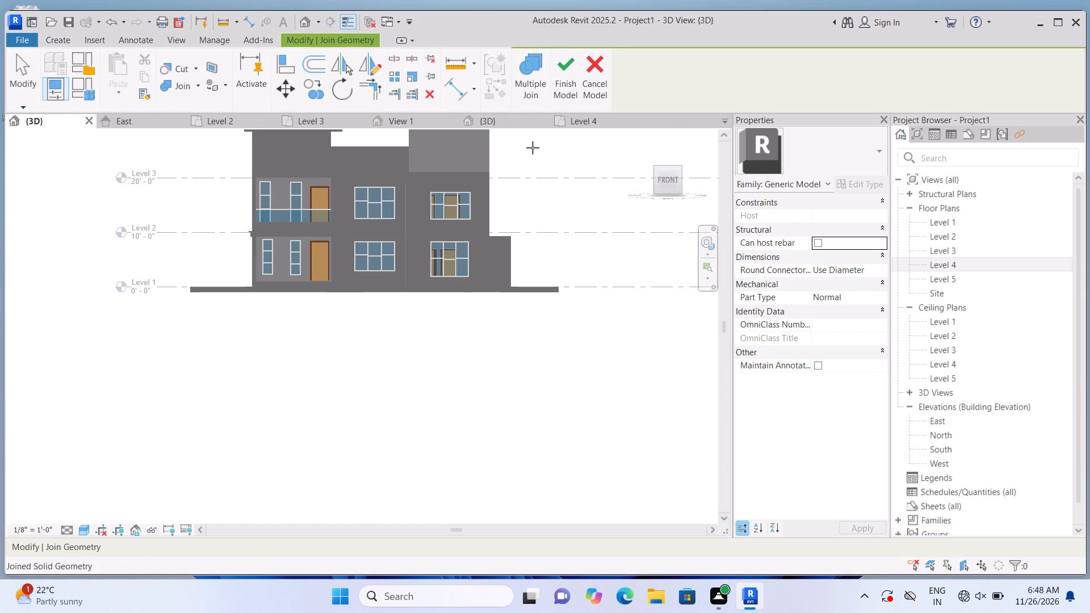
scroll(536, 238, down, 4)
scroll(564, 166, up, 6)
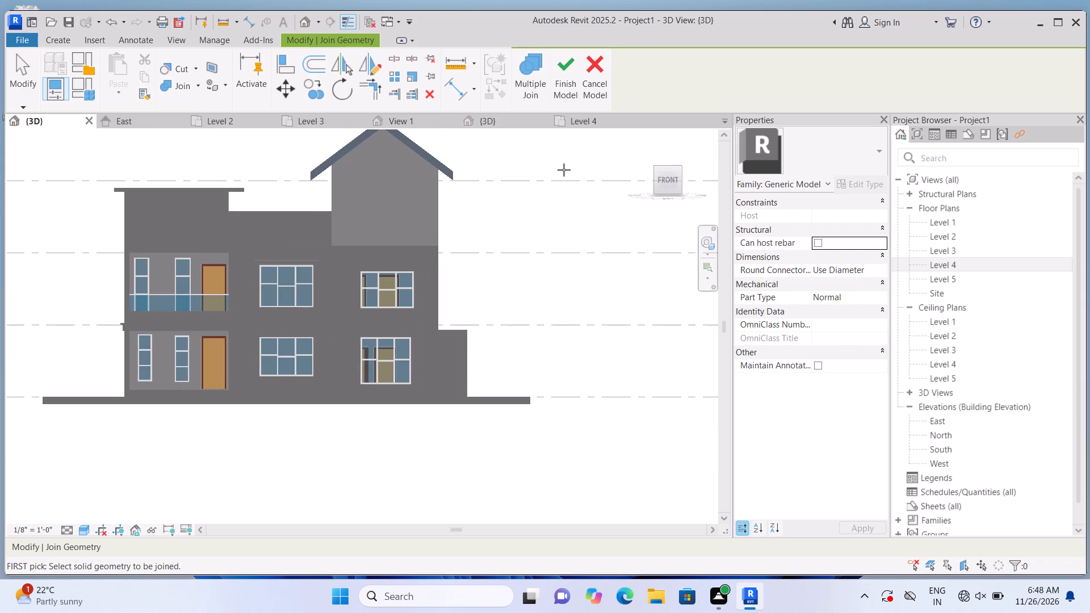
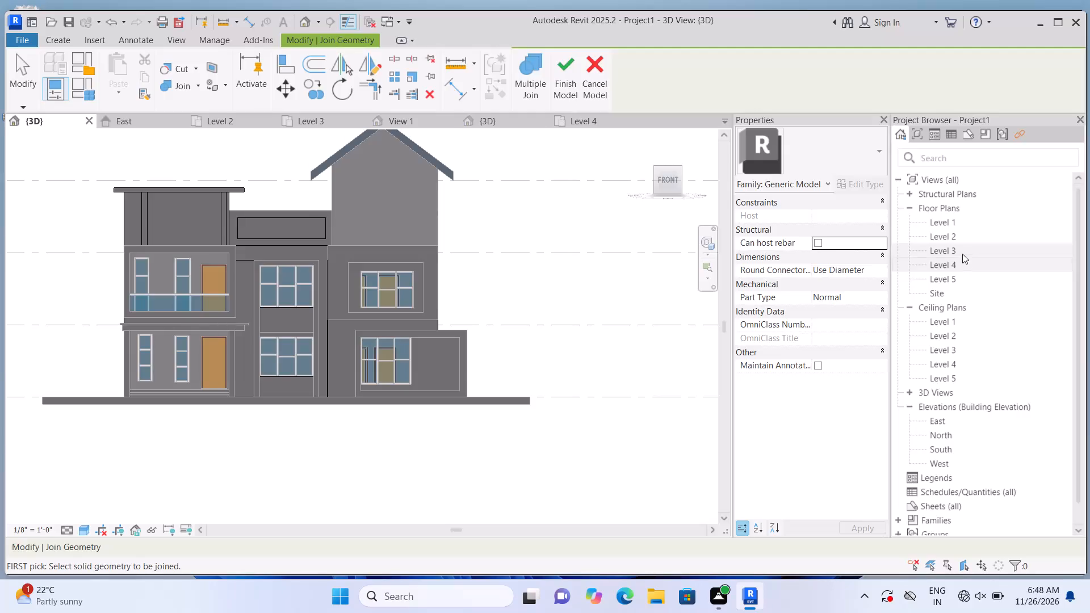
Open the Level 3 floor plan and view the area around the front window block.
double_click(962, 254)
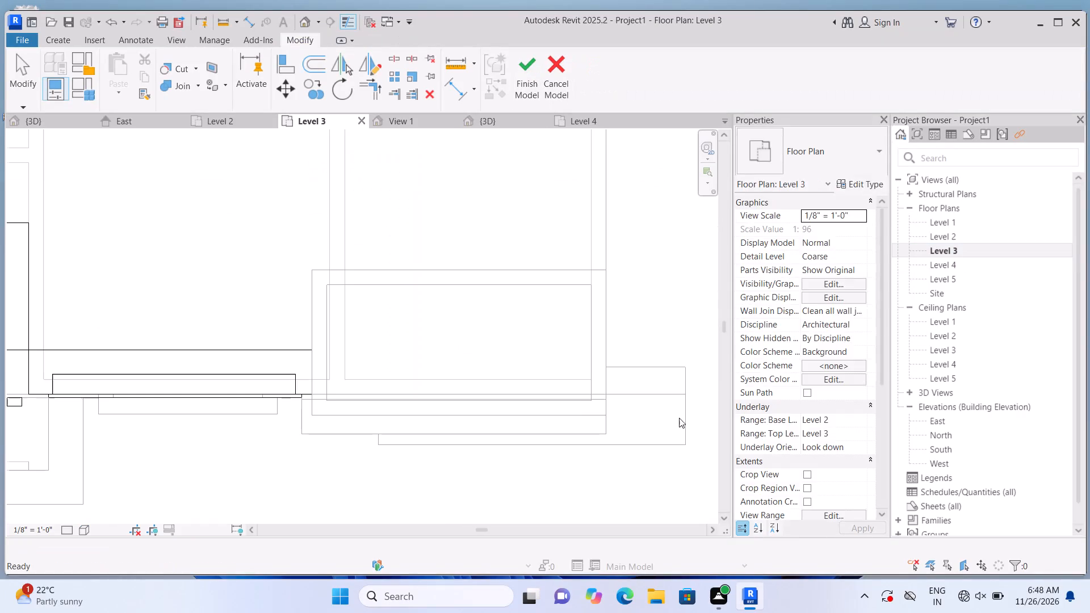
scroll(551, 410, down, 1)
scroll(508, 363, up, 2)
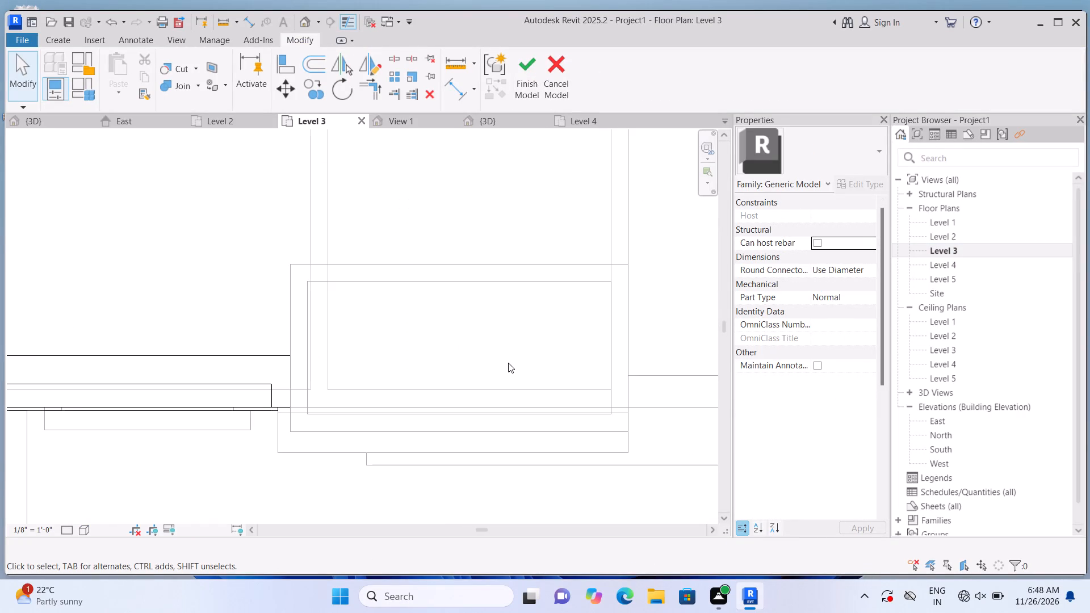
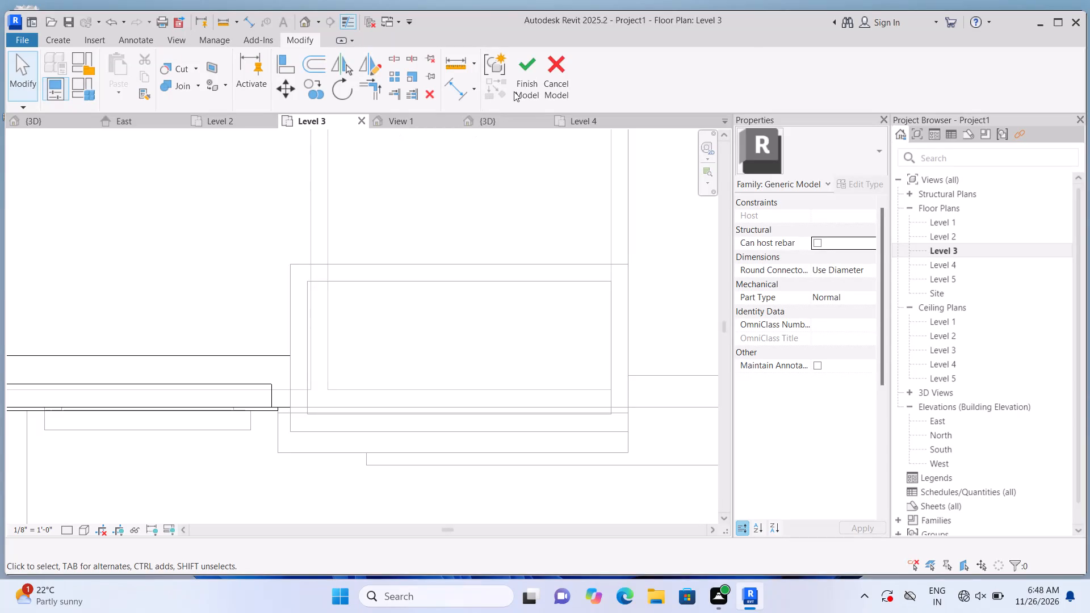
Finish the in-place generic model and dismiss the save reminder without saving the project.
click(520, 86)
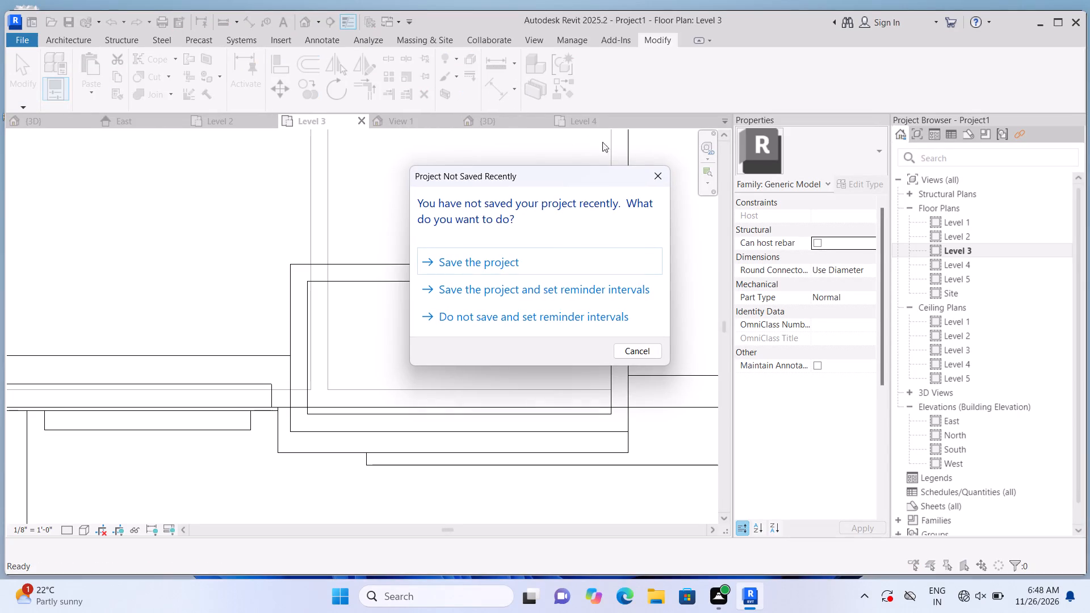
click(660, 168)
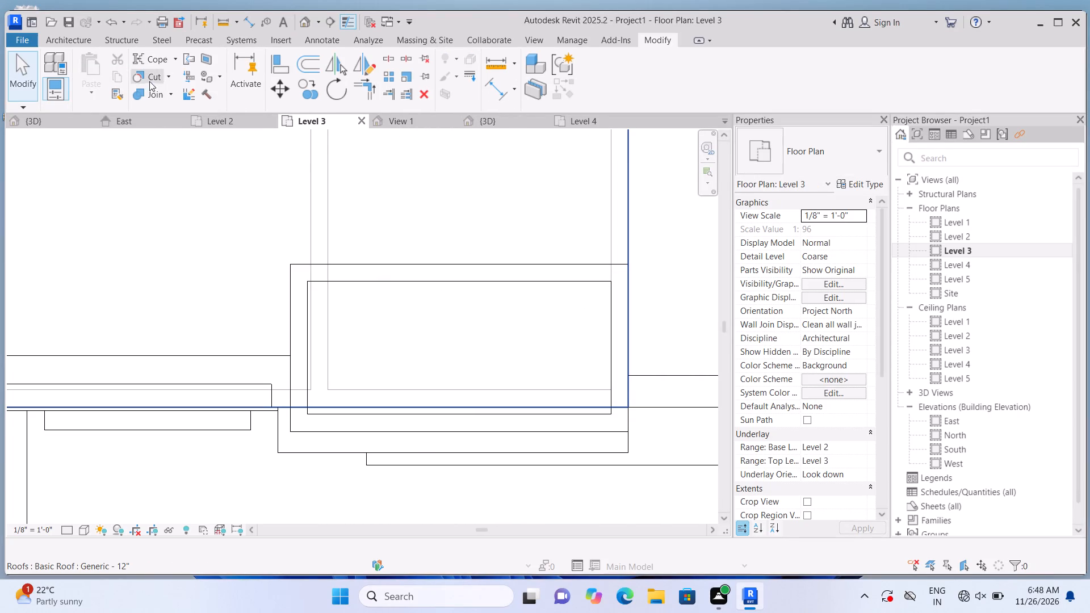
Draw a Curtain Wall 1 about 3'-8" long within the 9" front wall of the gabled rooftop block on Level 3.
click(66, 43)
click(56, 56)
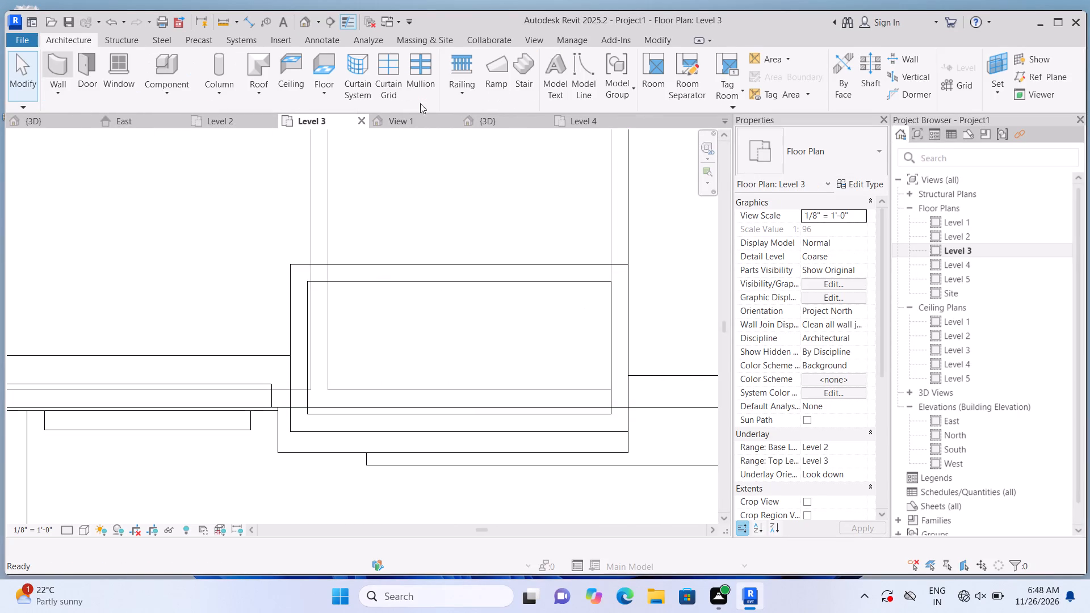
click(872, 144)
scroll(833, 230, down, 9)
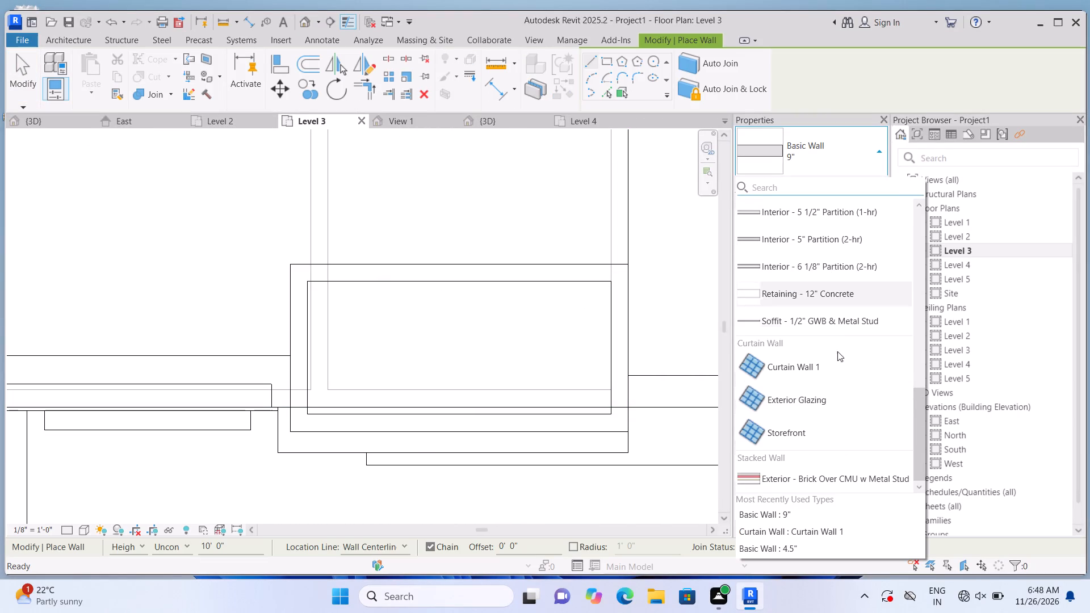
click(835, 367)
scroll(489, 450, up, 3)
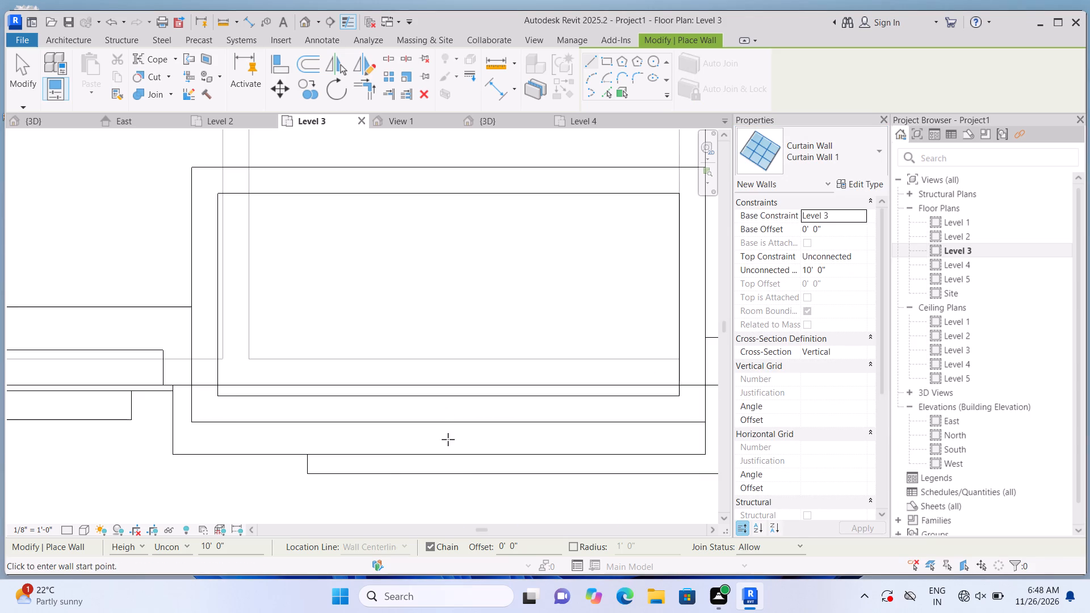
click(387, 413)
click(513, 405)
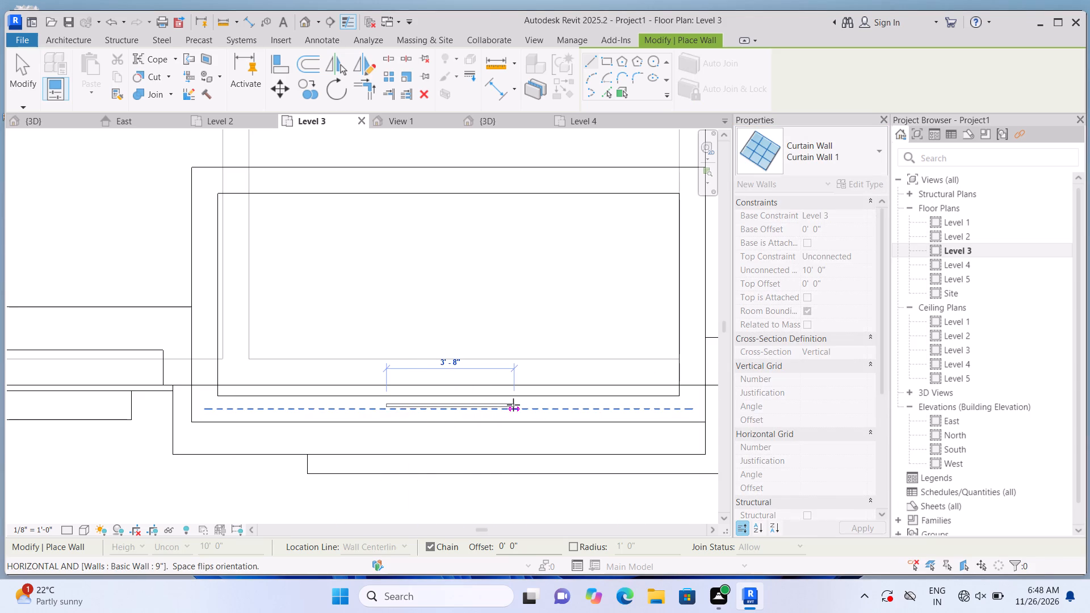
Cut the curtain wall out of the gabled block's 9" front wall using Cut Geometry.
click(169, 76)
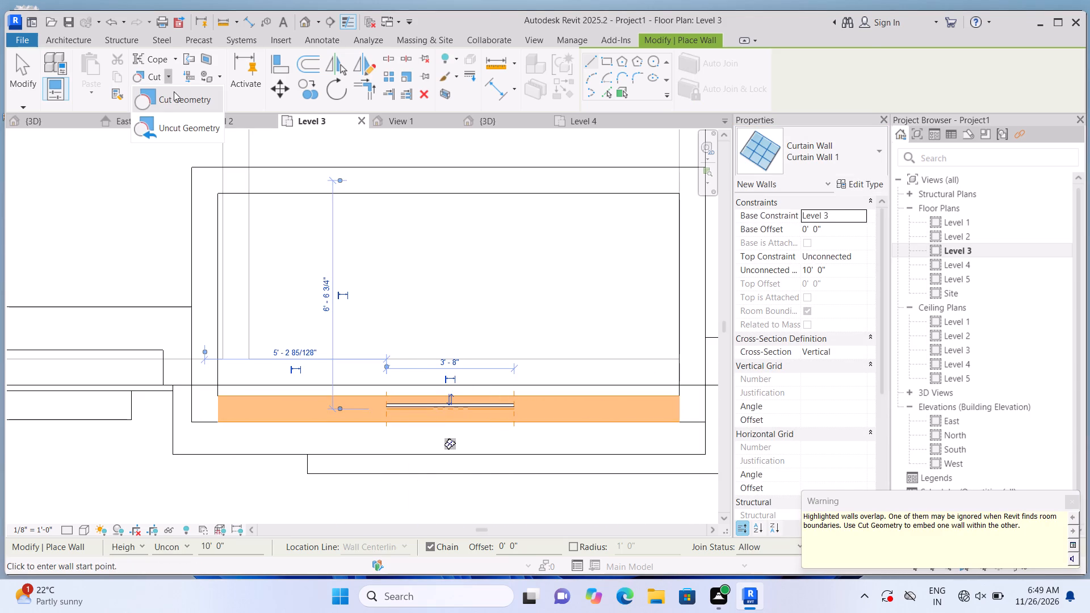
click(174, 93)
click(582, 406)
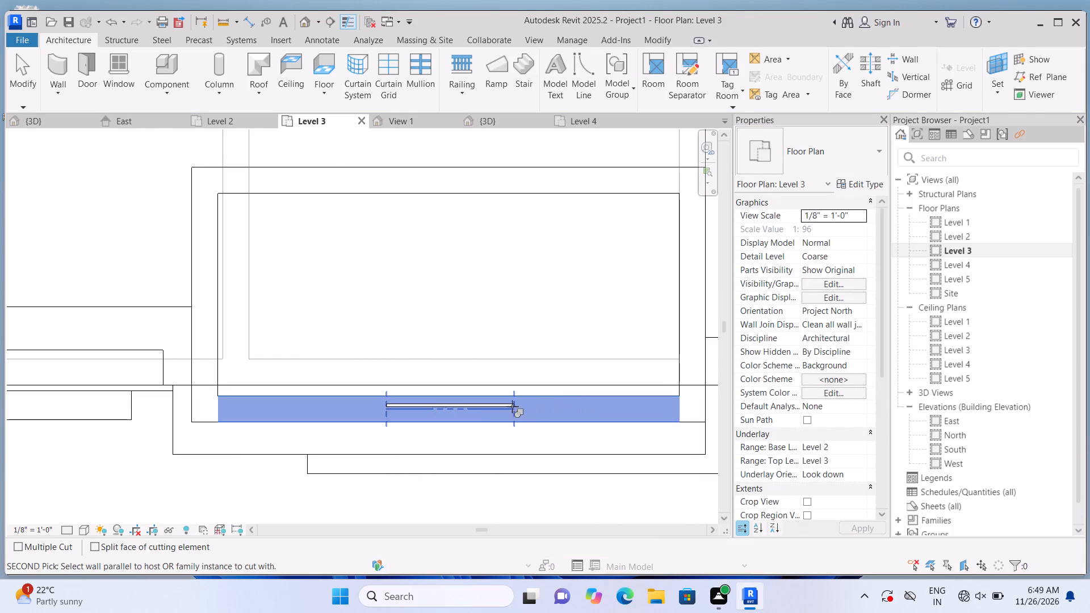
click(475, 409)
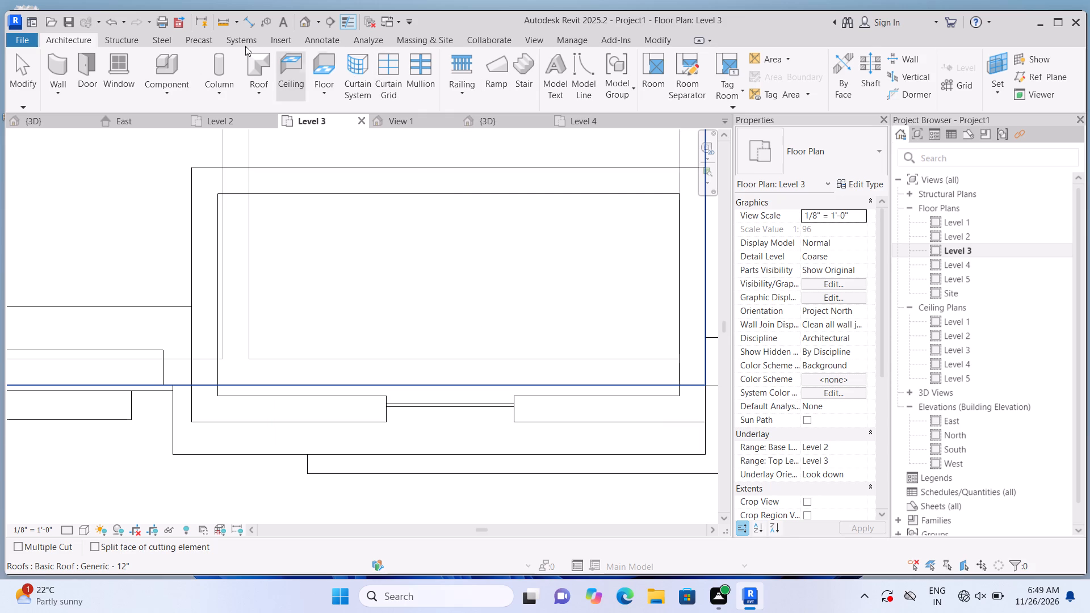
In the 3D front view, extend the gable curtain wall's top edge upward to a height of about 15'-4".
click(307, 20)
scroll(341, 174, up, 1)
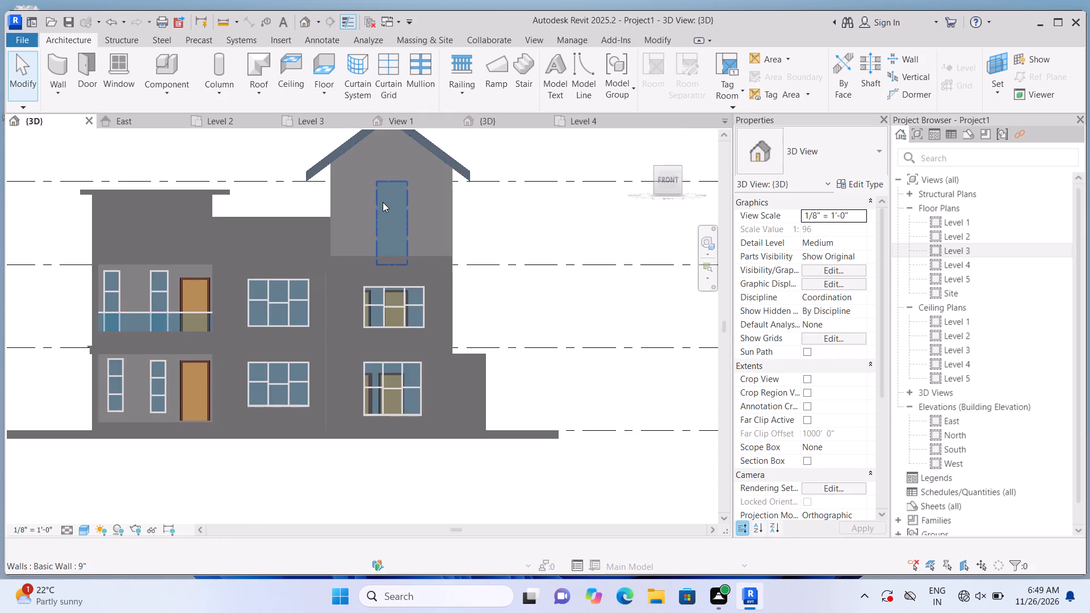
scroll(384, 204, up, 2)
click(386, 205)
scroll(455, 289, down, 1)
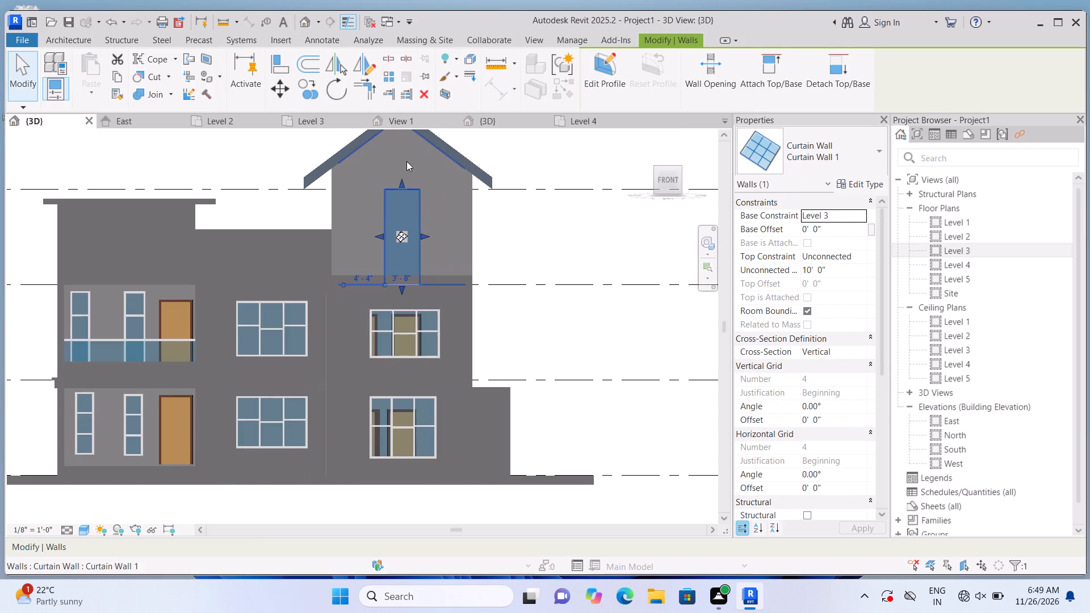
scroll(405, 160, up, 2)
scroll(404, 173, down, 3)
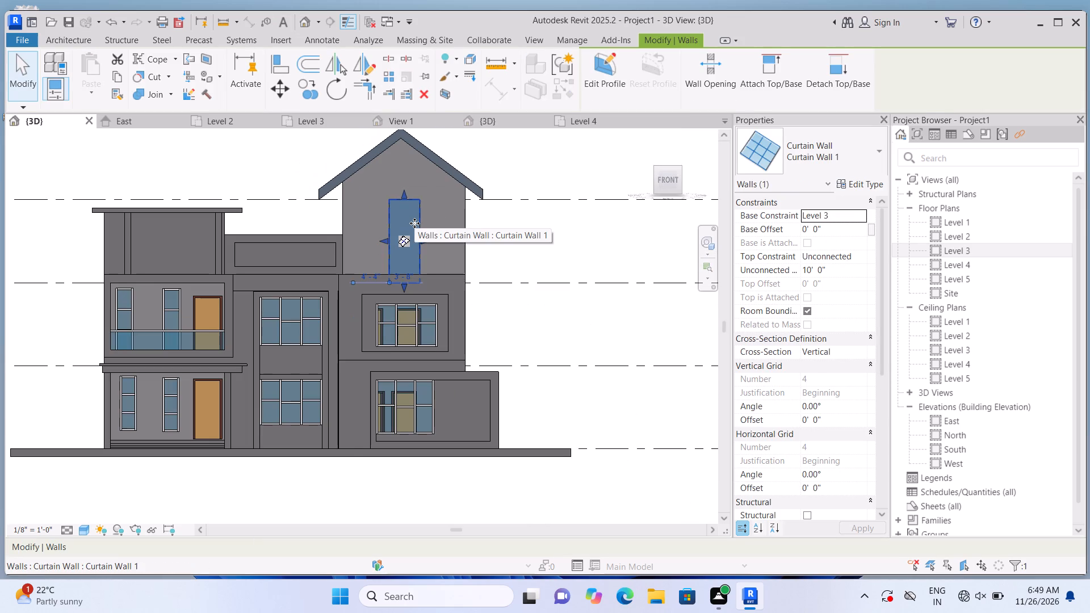
scroll(434, 187, up, 2)
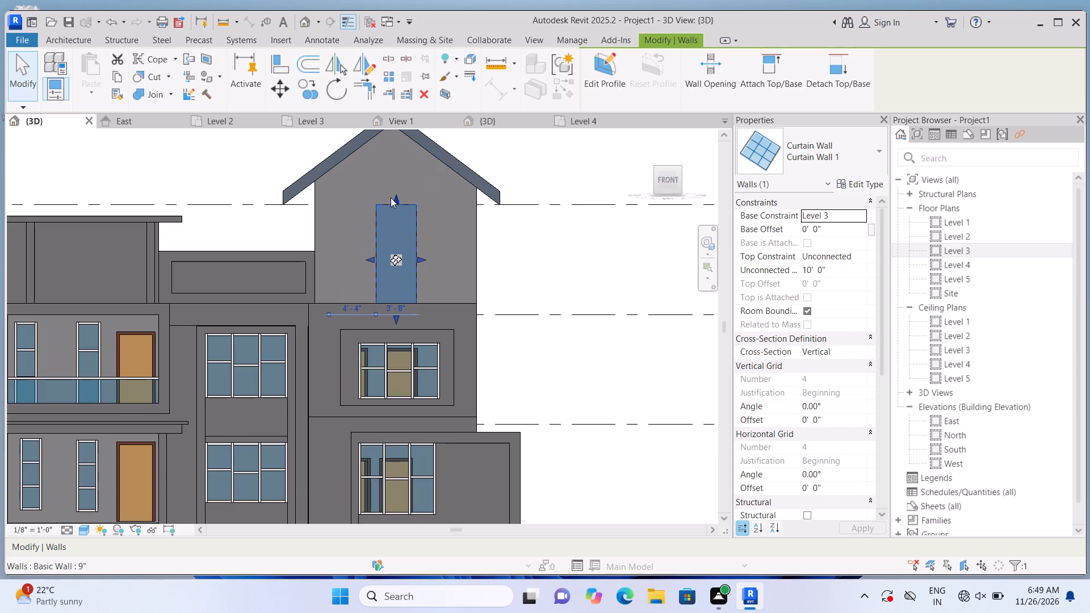
drag(396, 198, 387, 146)
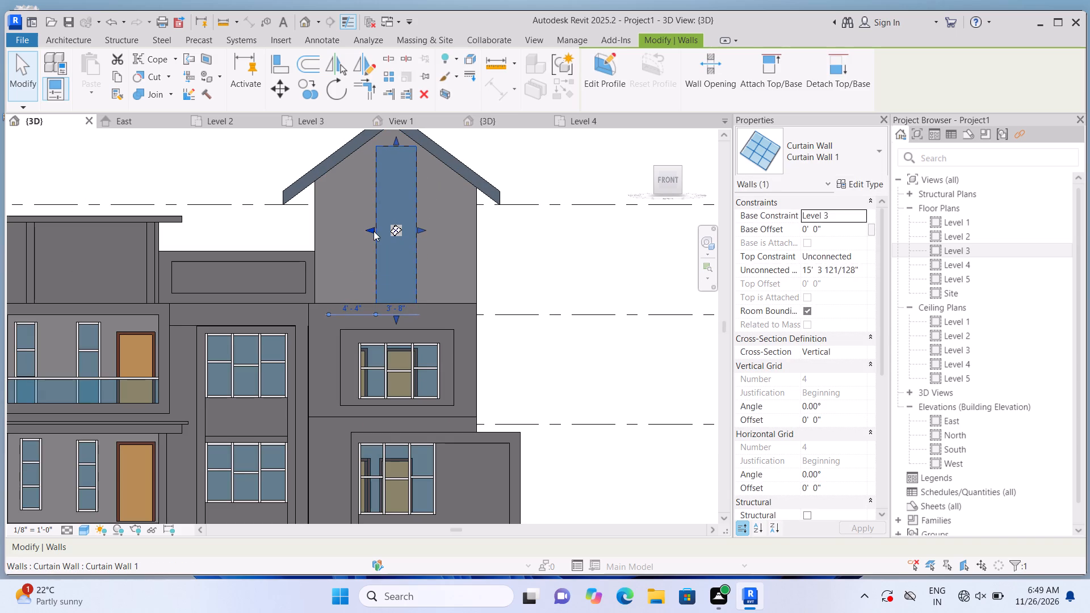
Widen the gable curtain wall on its left side to about 4'-3" and raise its base about 1'-8" above Level 3.
click(372, 228)
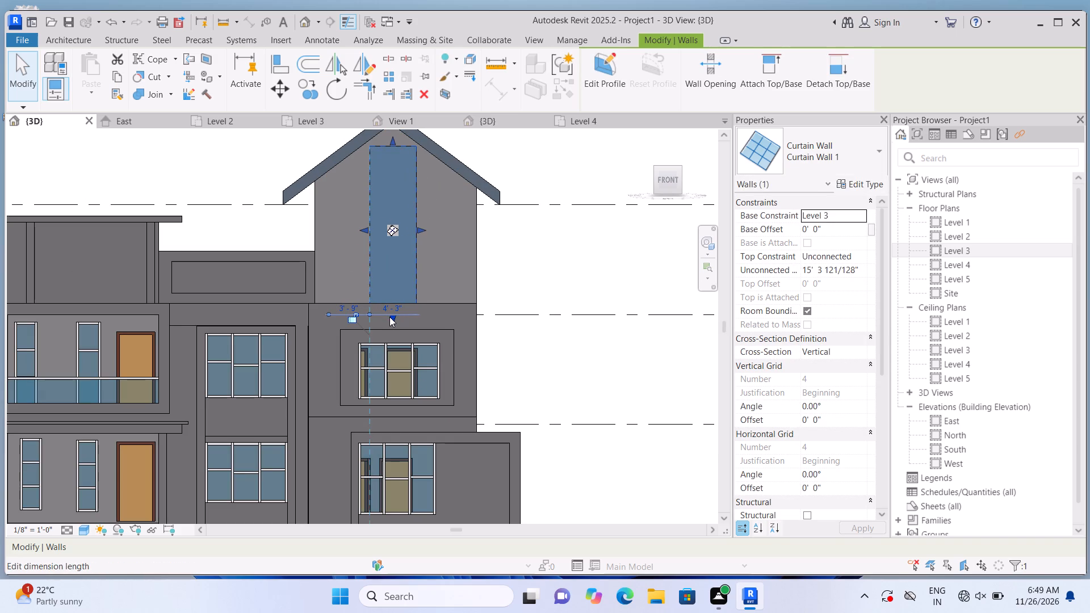
drag(392, 317, 394, 280)
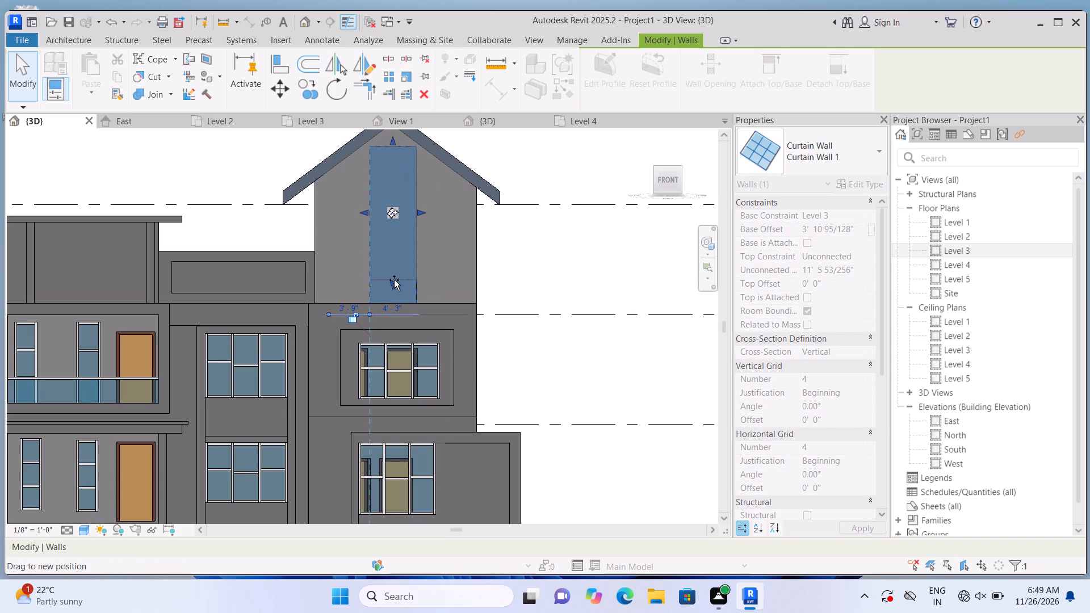
drag(394, 280, 395, 293)
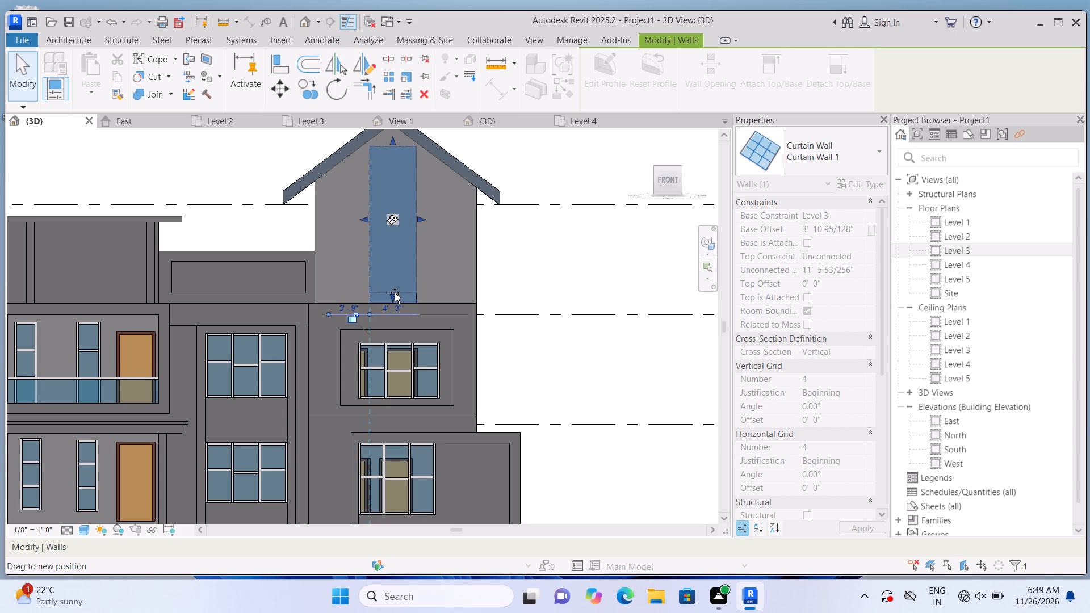
drag(395, 293, 395, 296)
click(504, 261)
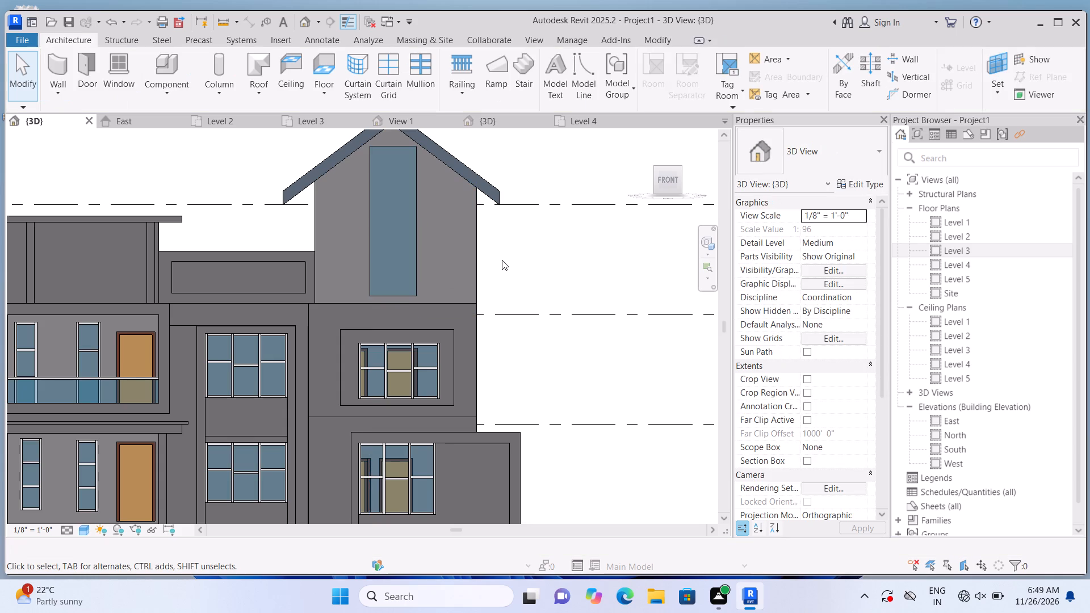
Adjust the right edge of the gable curtain wall to make it about 4'-6" wide.
scroll(497, 262, down, 1)
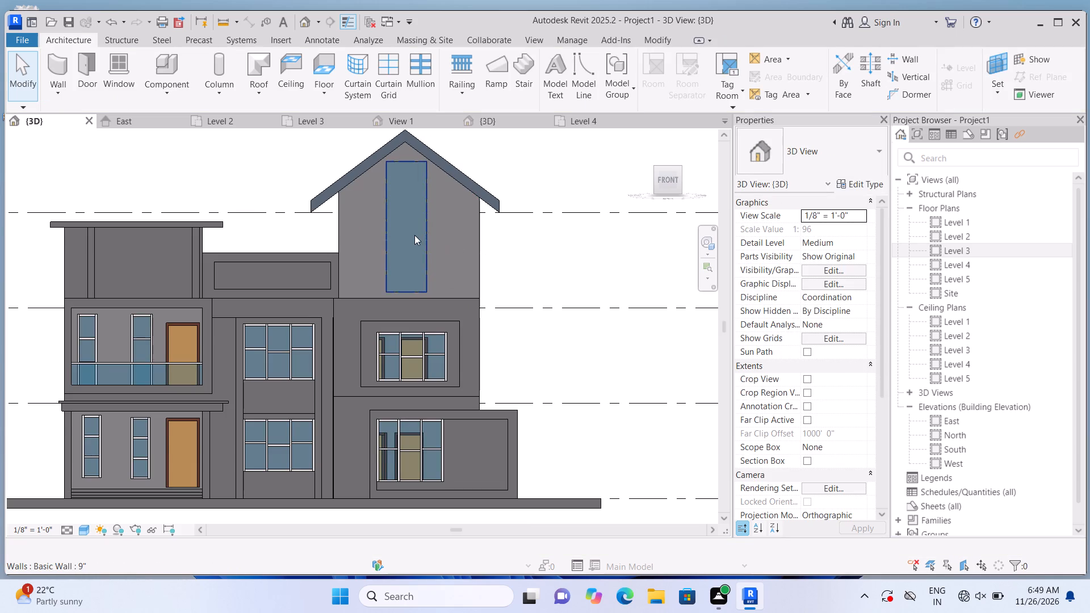
scroll(413, 234, up, 1)
click(416, 234)
click(433, 225)
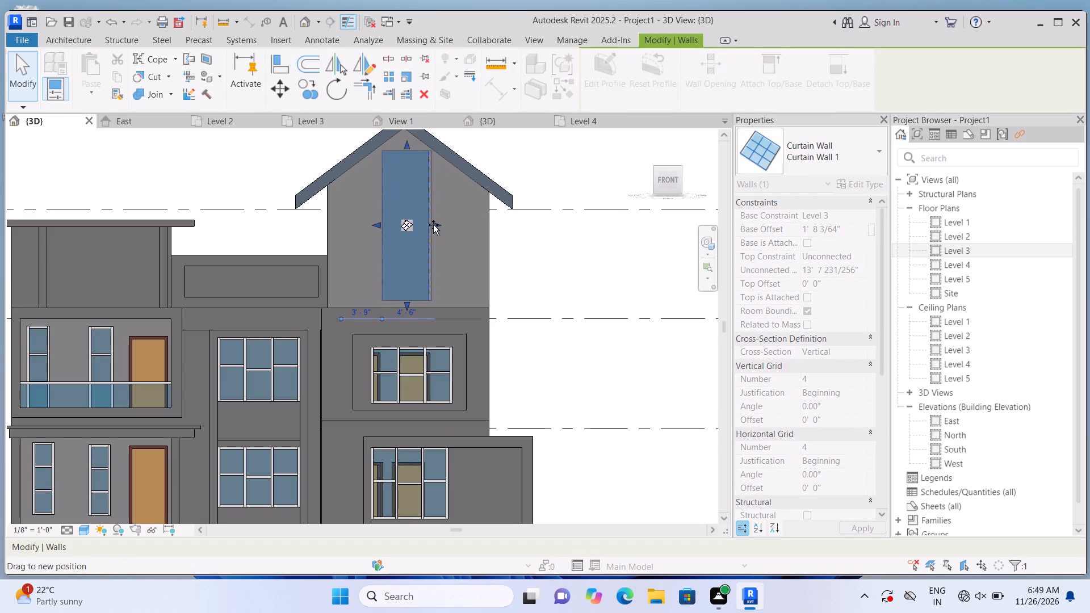
double_click(433, 224)
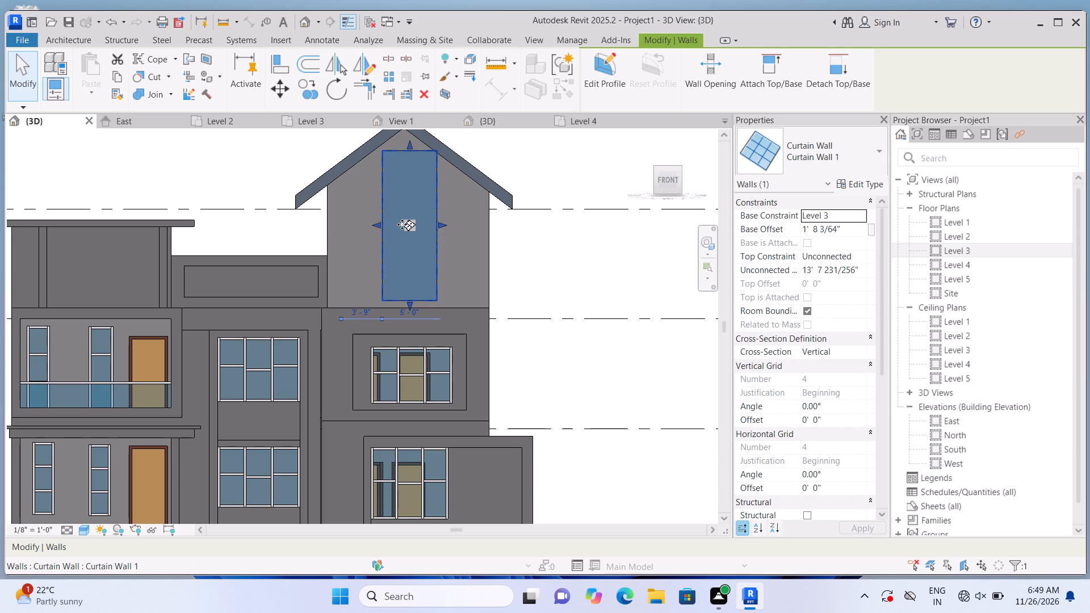
drag(441, 223, 438, 225)
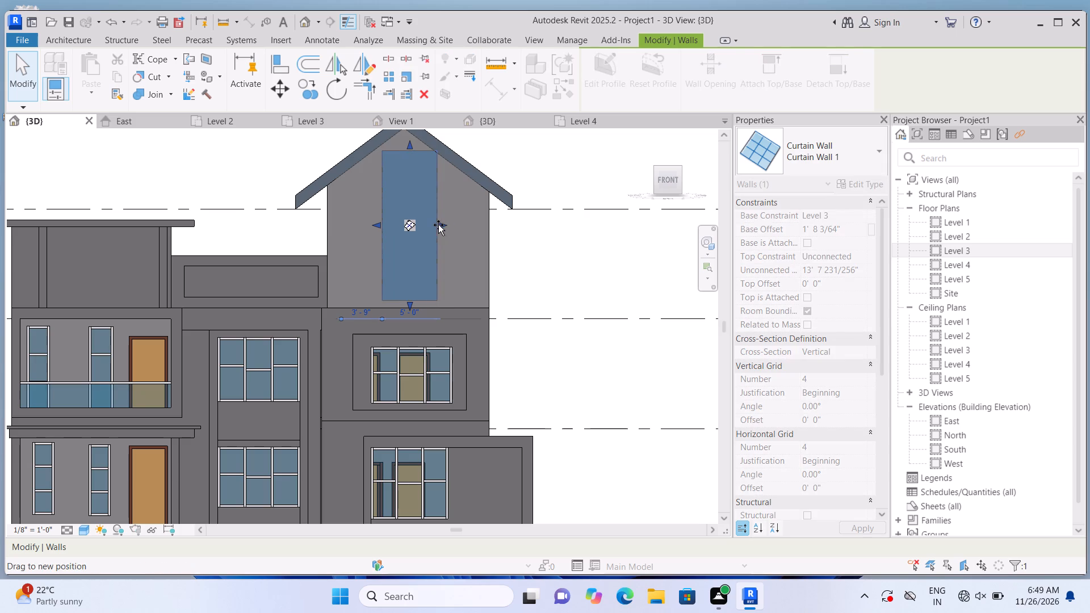
drag(438, 225, 434, 226)
scroll(446, 221, up, 1)
drag(439, 223, 435, 224)
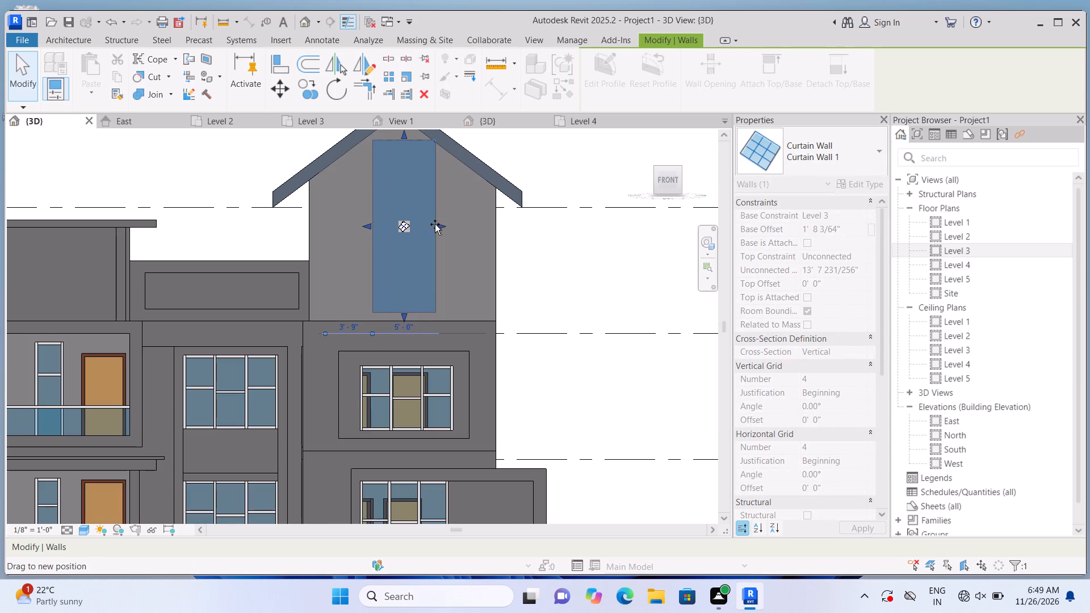
drag(435, 224, 431, 226)
click(512, 264)
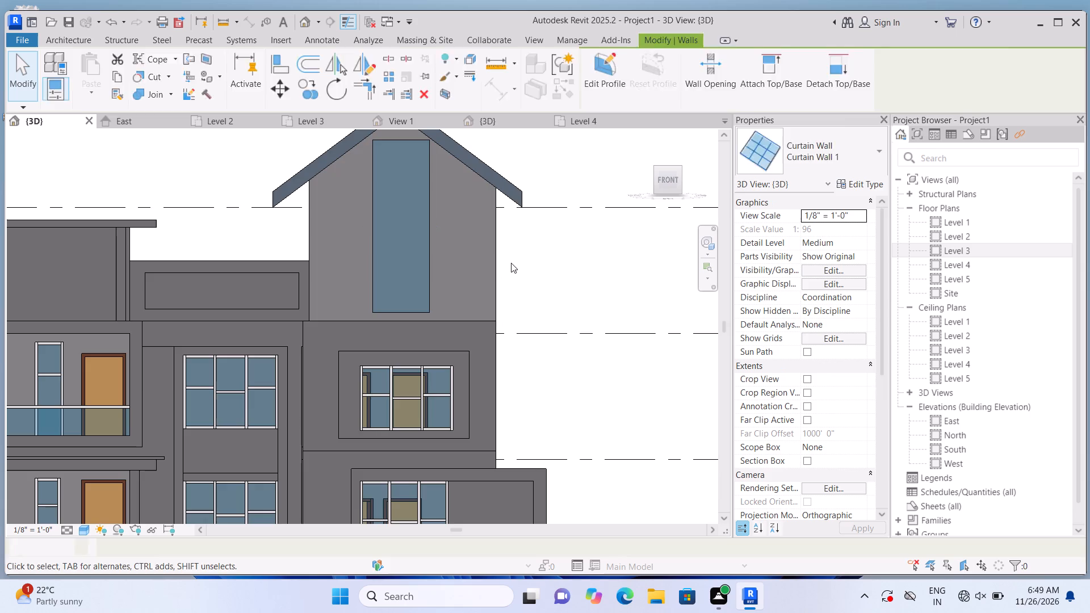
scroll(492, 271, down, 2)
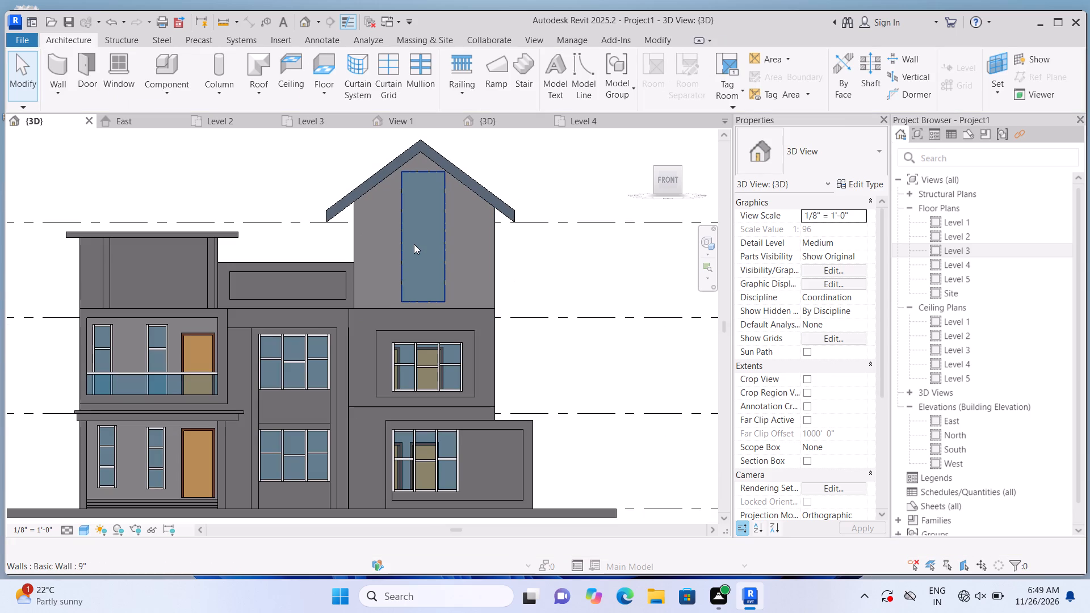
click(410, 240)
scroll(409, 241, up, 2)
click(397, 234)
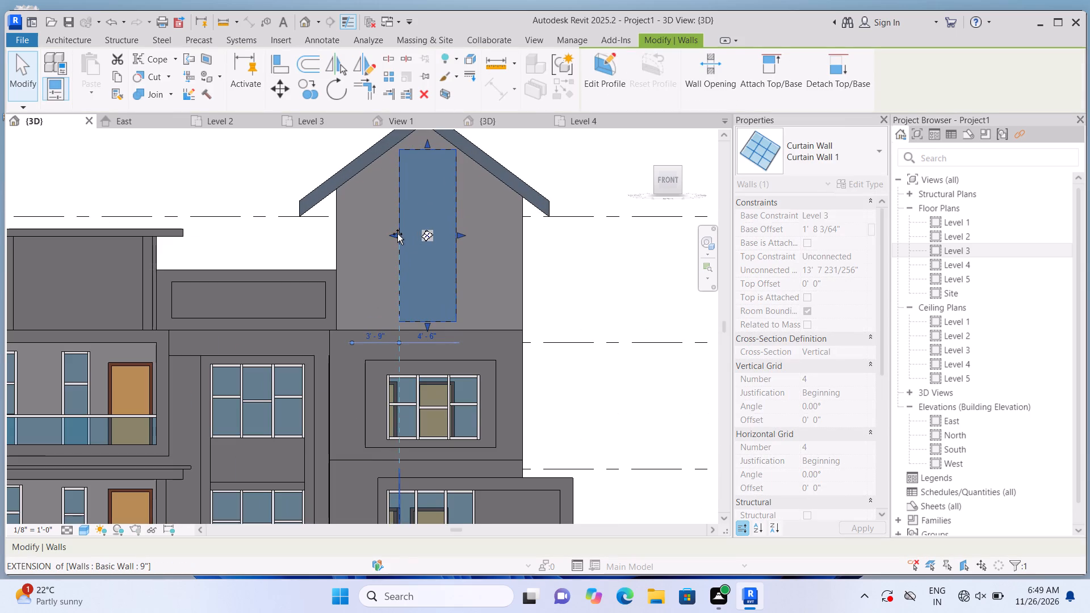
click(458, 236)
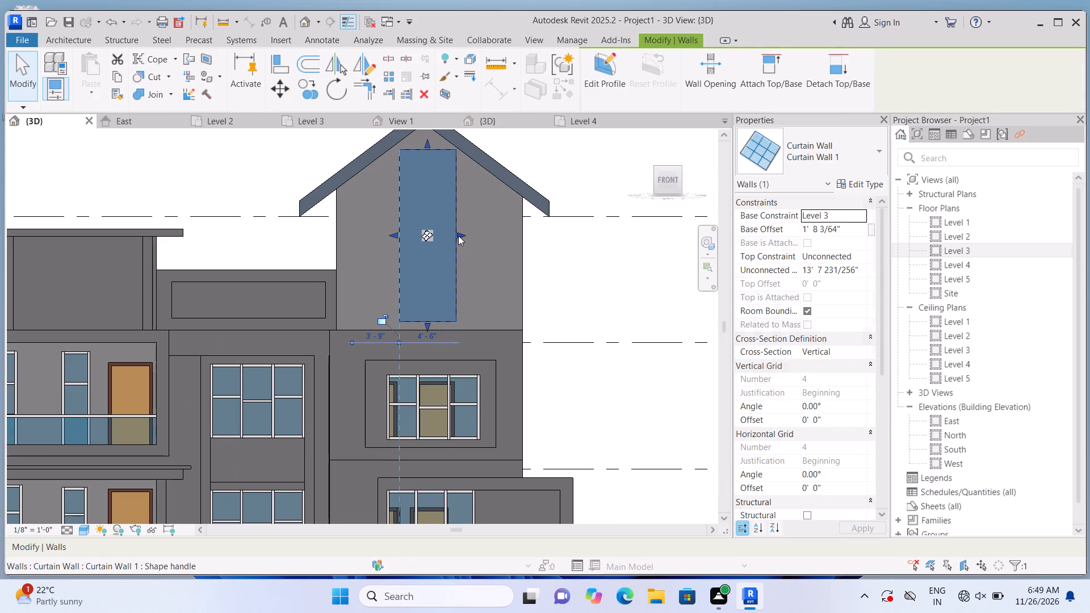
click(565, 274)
Place 2.5" x 5" rectangular mullions along all four edges of the gable curtain wall.
scroll(550, 276, down, 2)
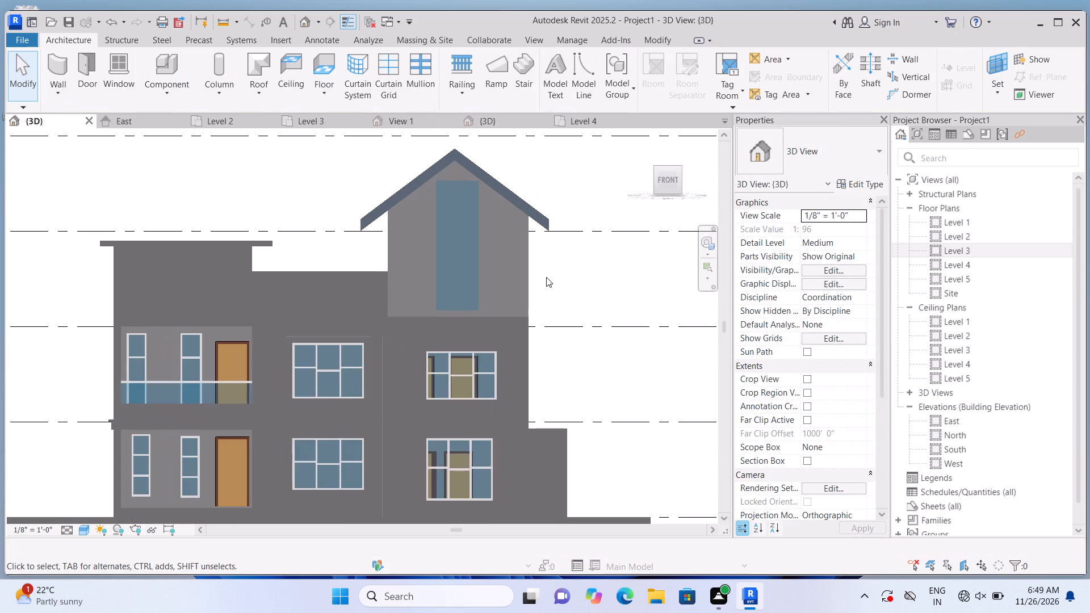
click(408, 75)
scroll(483, 230, up, 2)
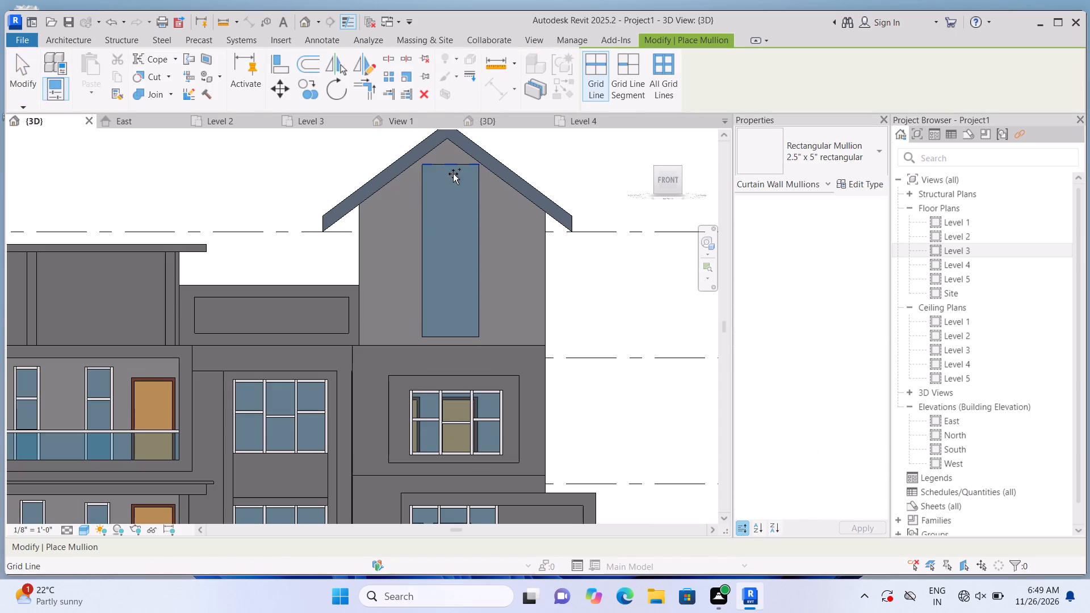
click(453, 174)
click(480, 232)
click(450, 339)
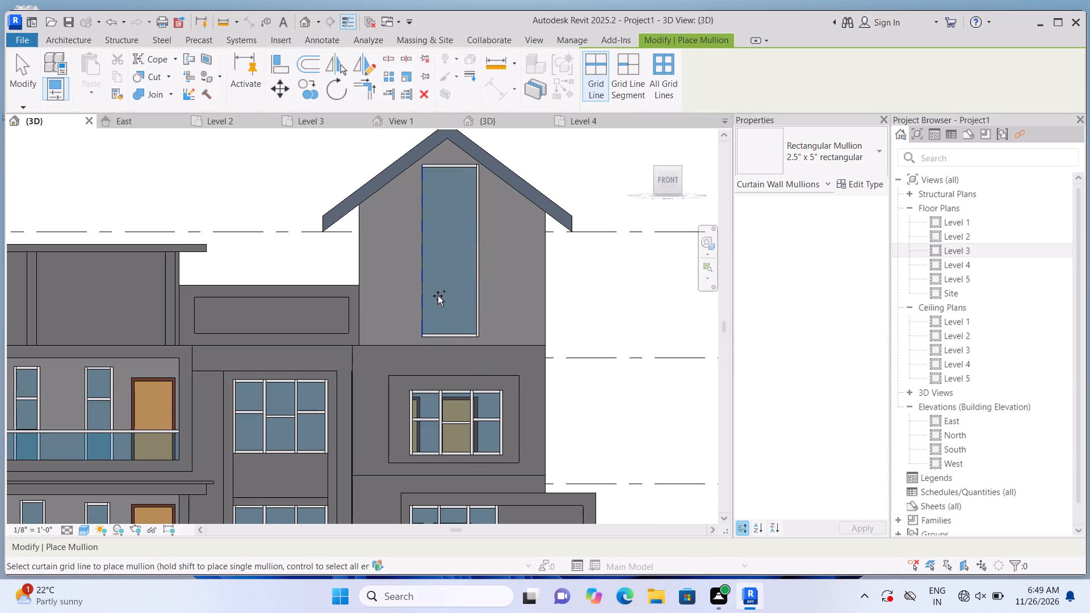
click(427, 279)
scroll(445, 268, down, 5)
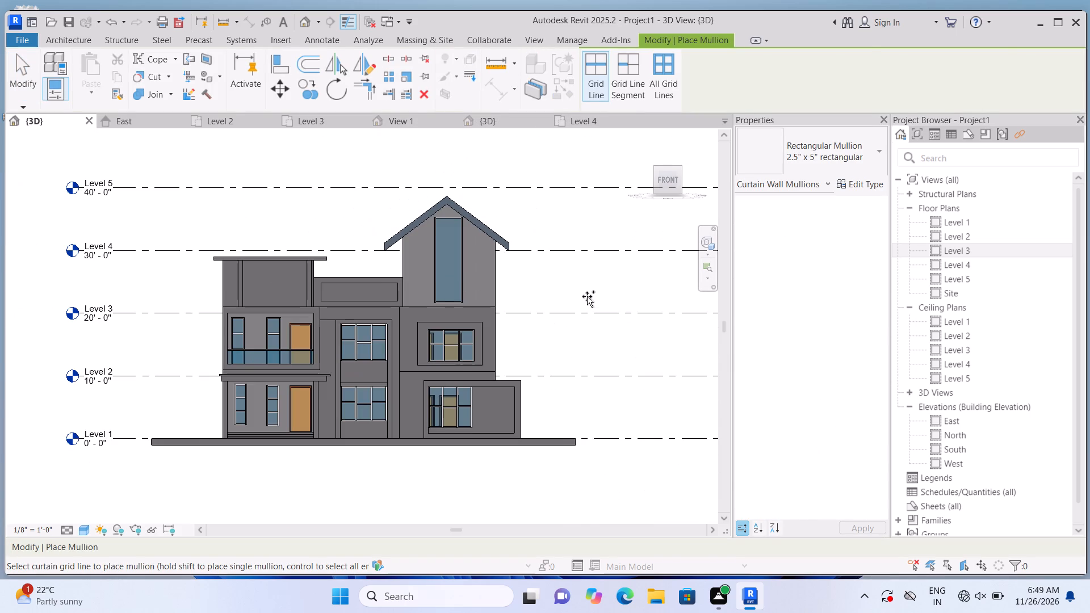
key(Escape)
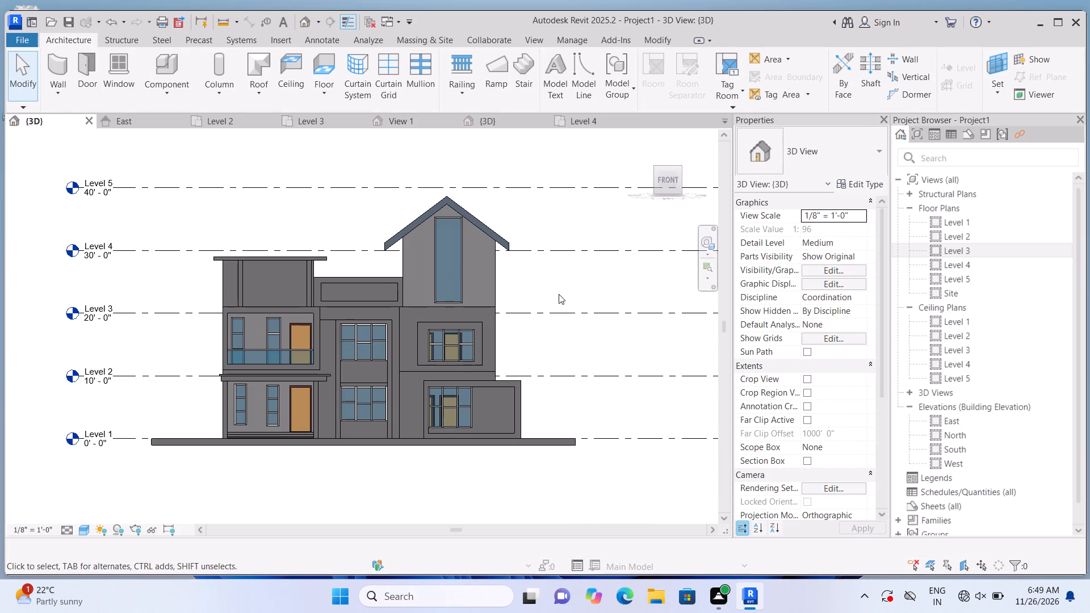
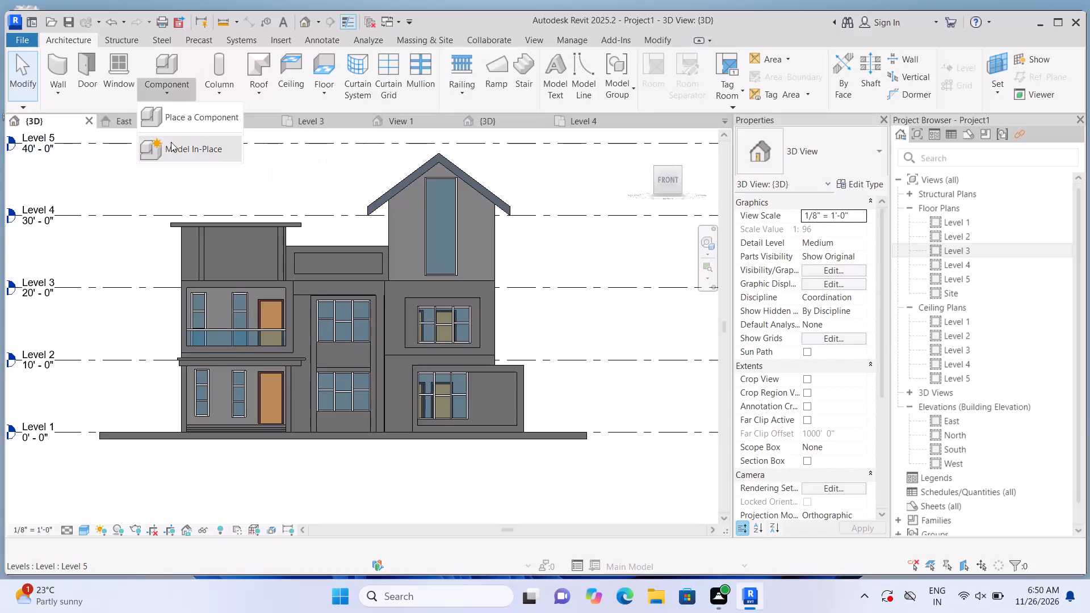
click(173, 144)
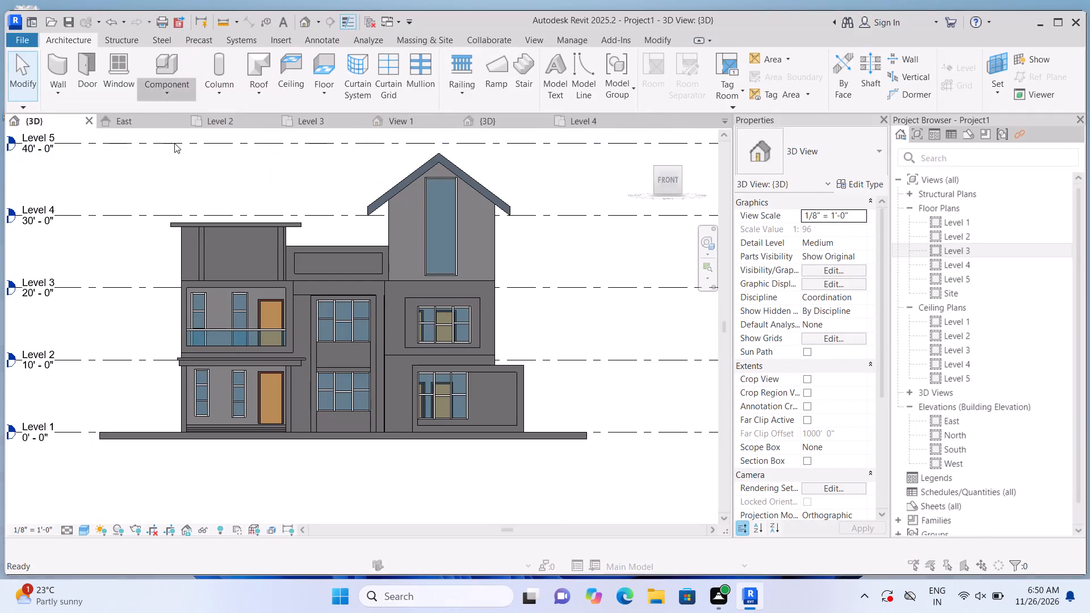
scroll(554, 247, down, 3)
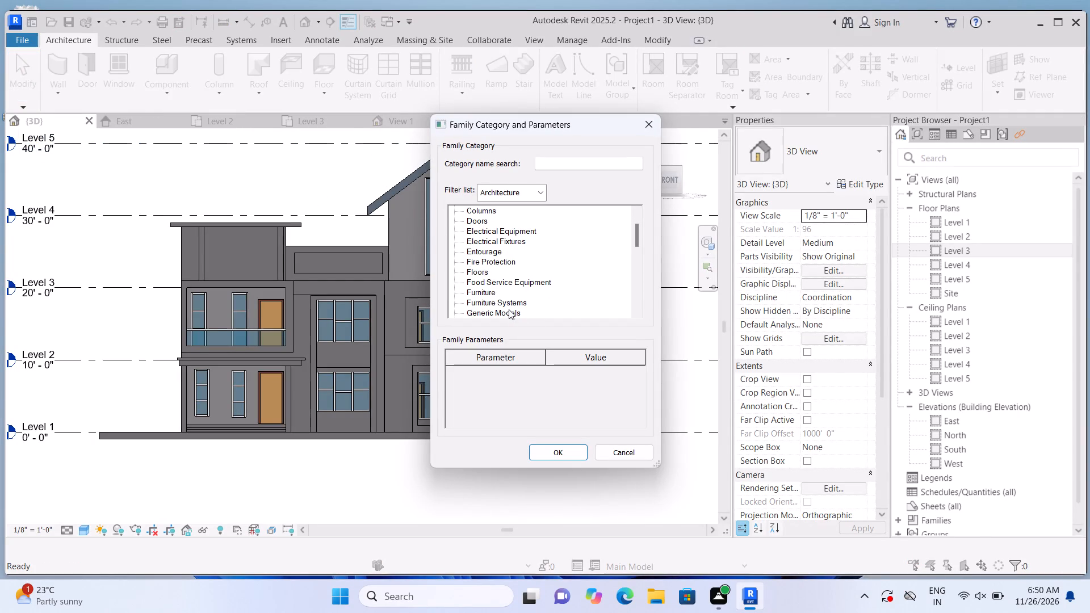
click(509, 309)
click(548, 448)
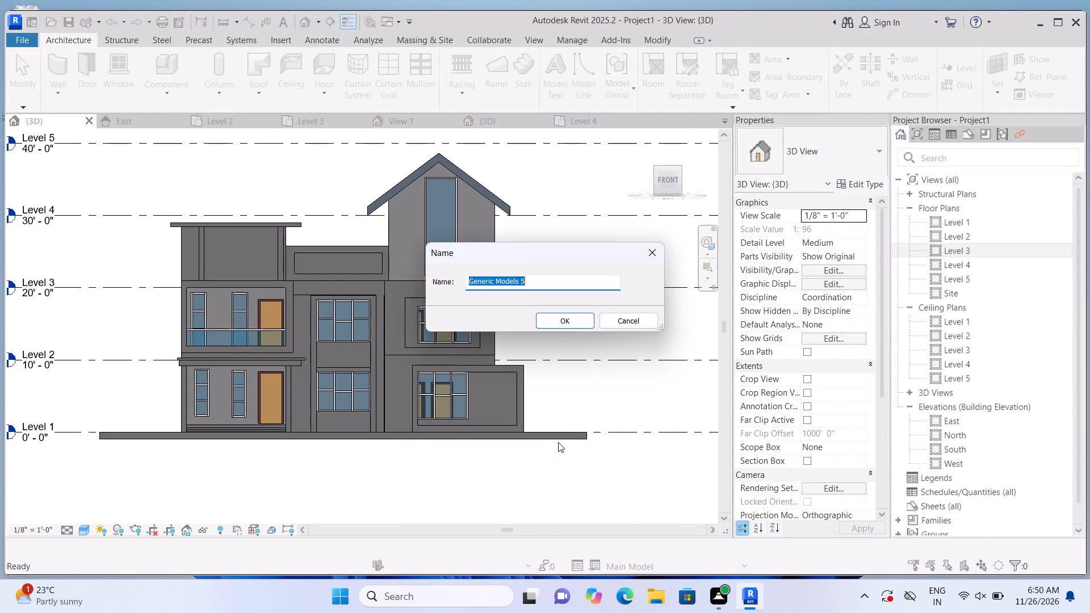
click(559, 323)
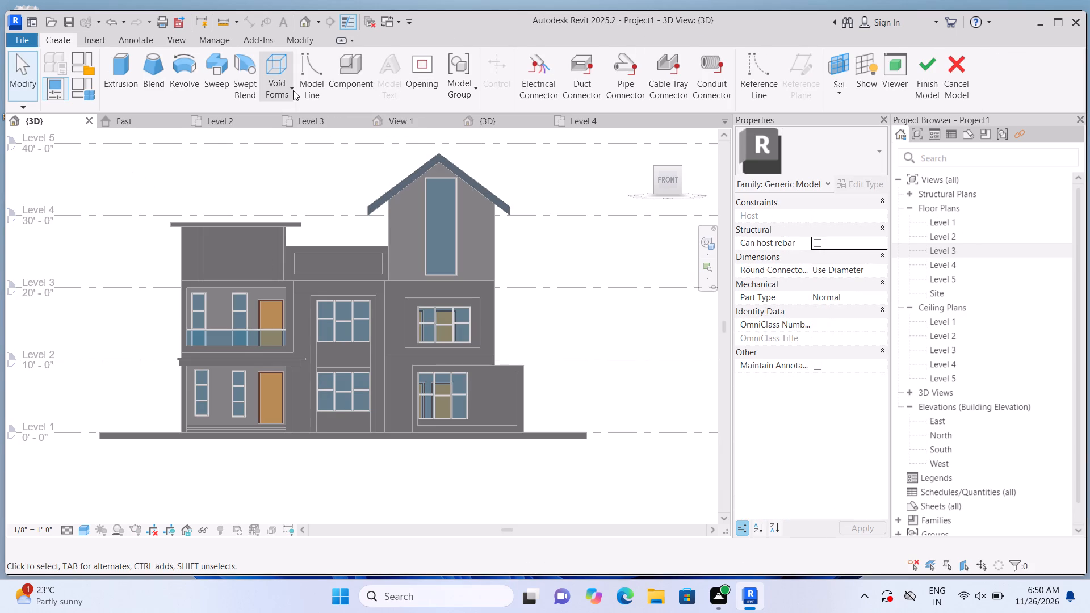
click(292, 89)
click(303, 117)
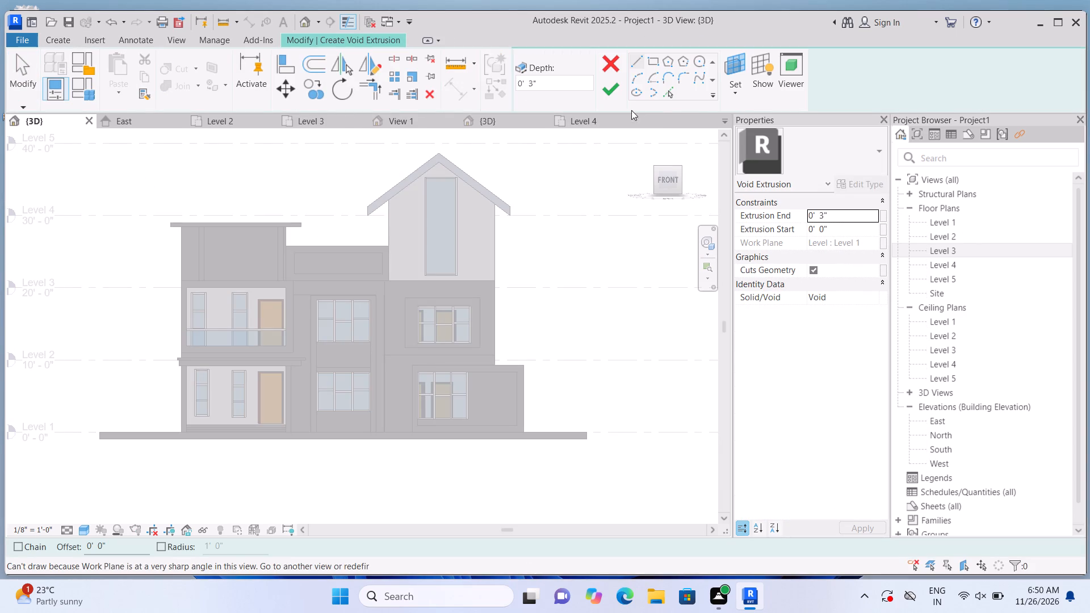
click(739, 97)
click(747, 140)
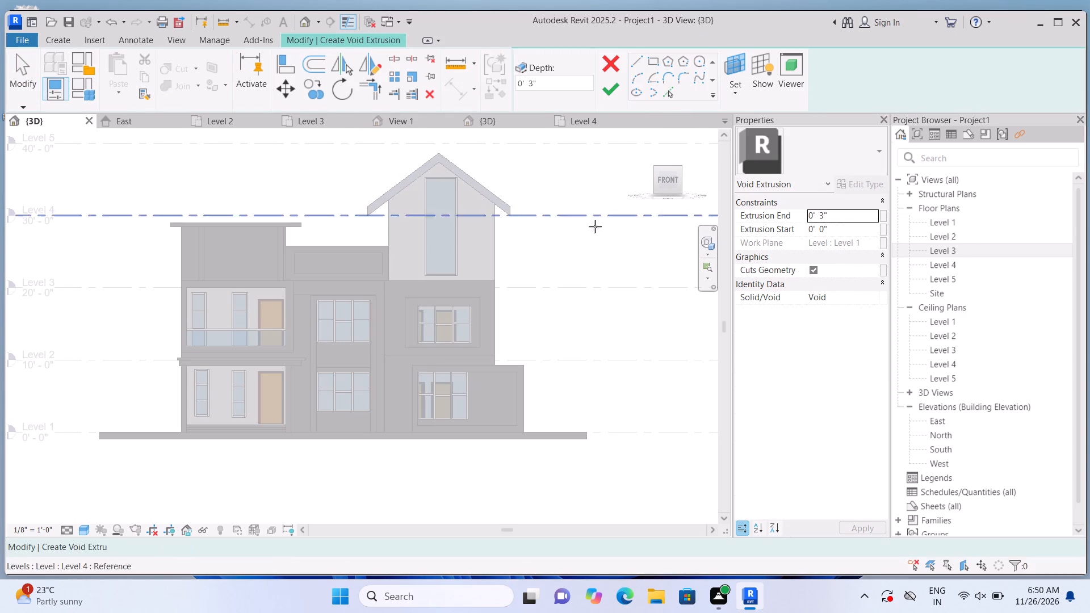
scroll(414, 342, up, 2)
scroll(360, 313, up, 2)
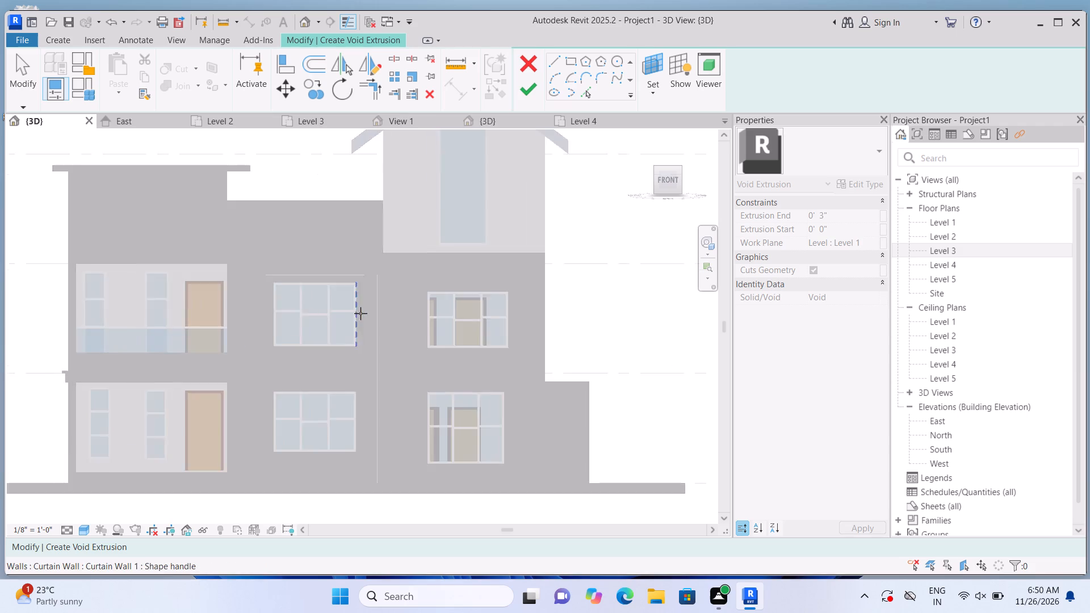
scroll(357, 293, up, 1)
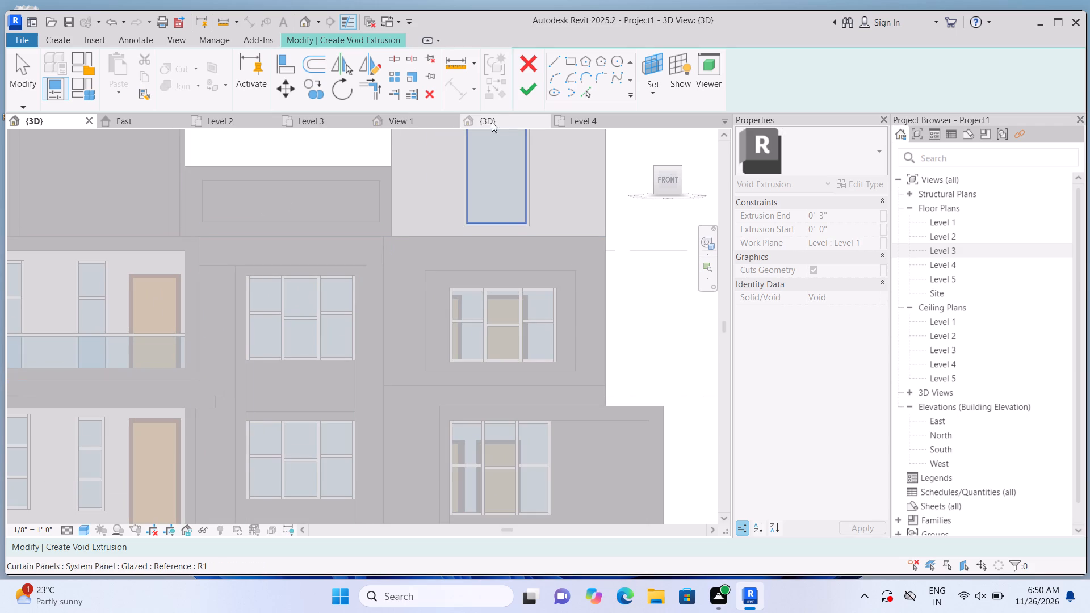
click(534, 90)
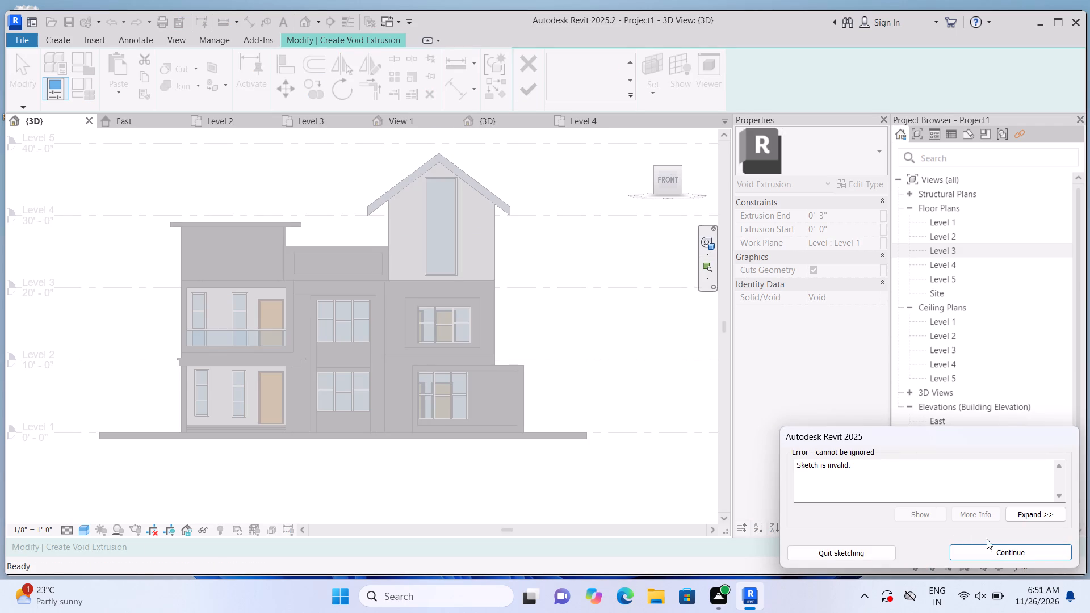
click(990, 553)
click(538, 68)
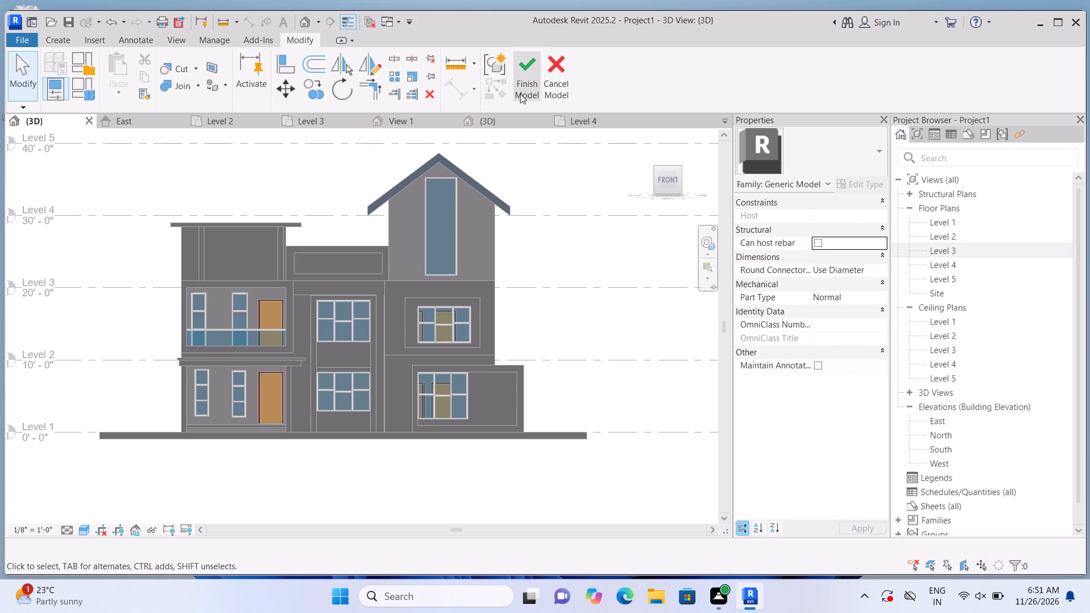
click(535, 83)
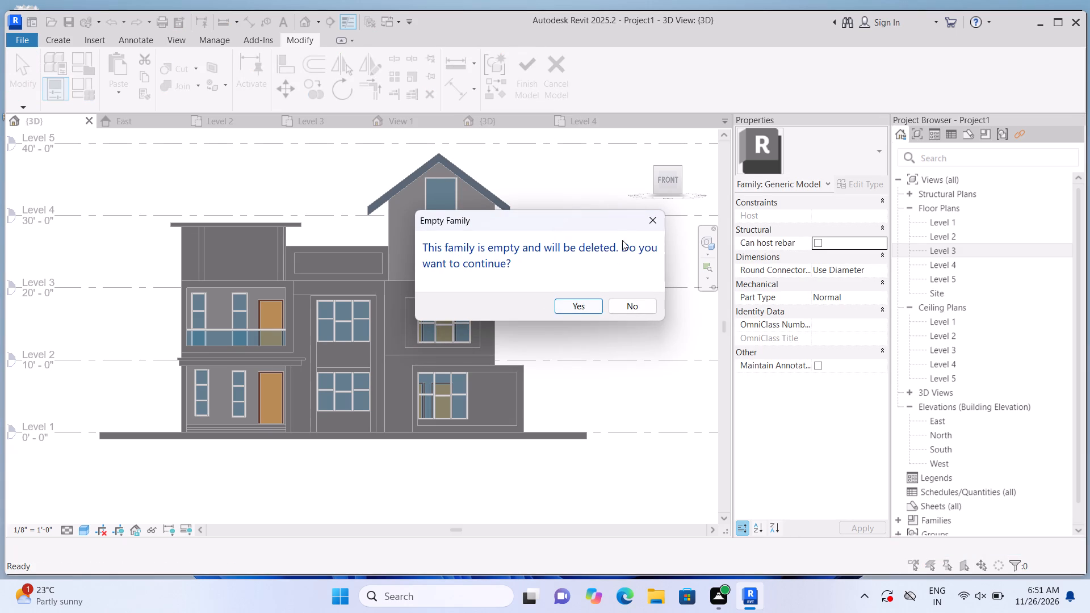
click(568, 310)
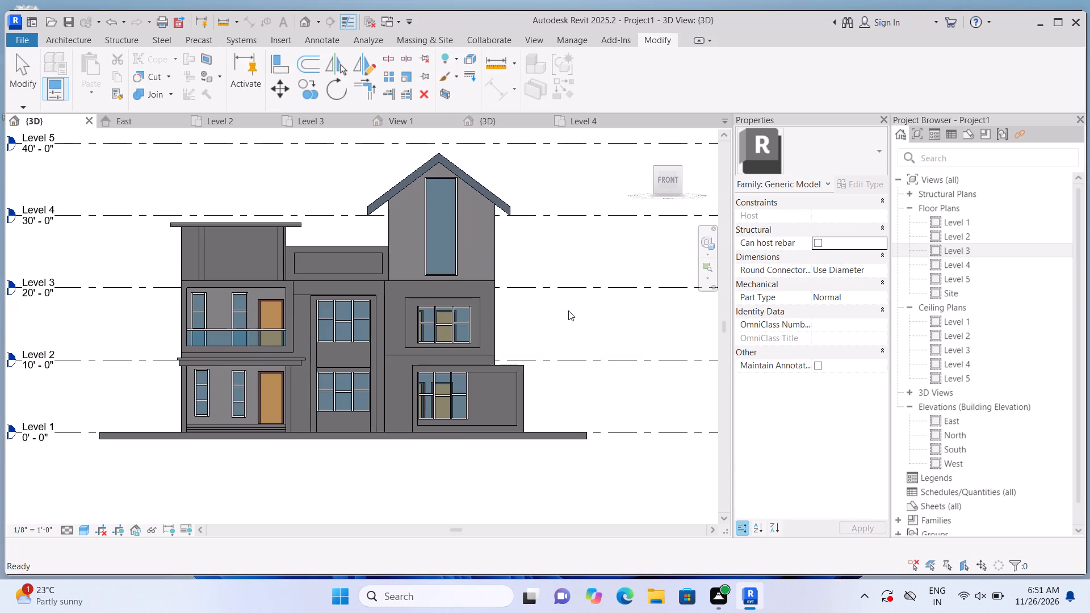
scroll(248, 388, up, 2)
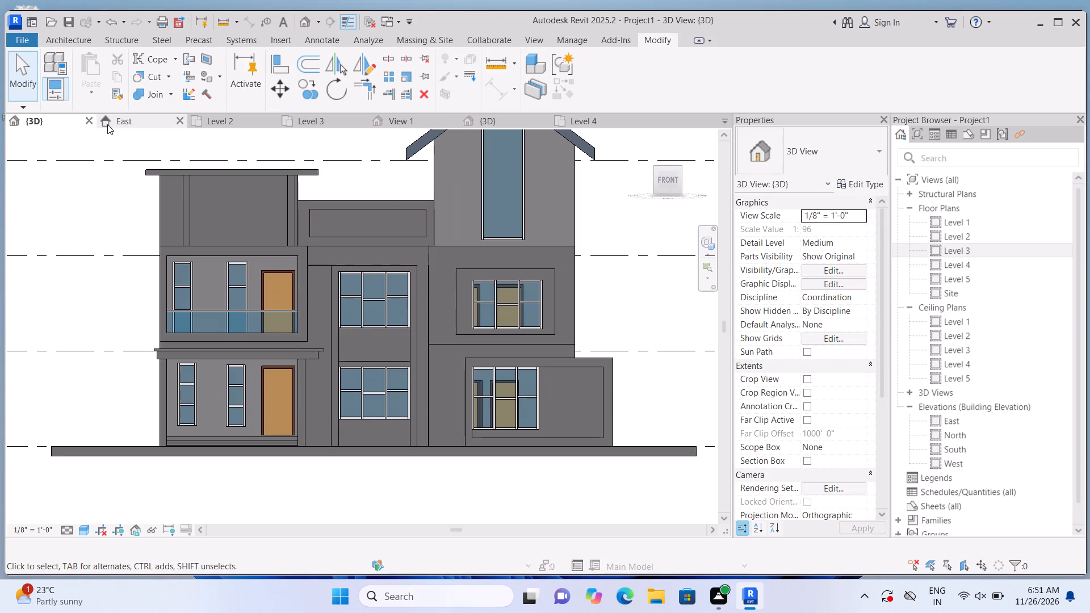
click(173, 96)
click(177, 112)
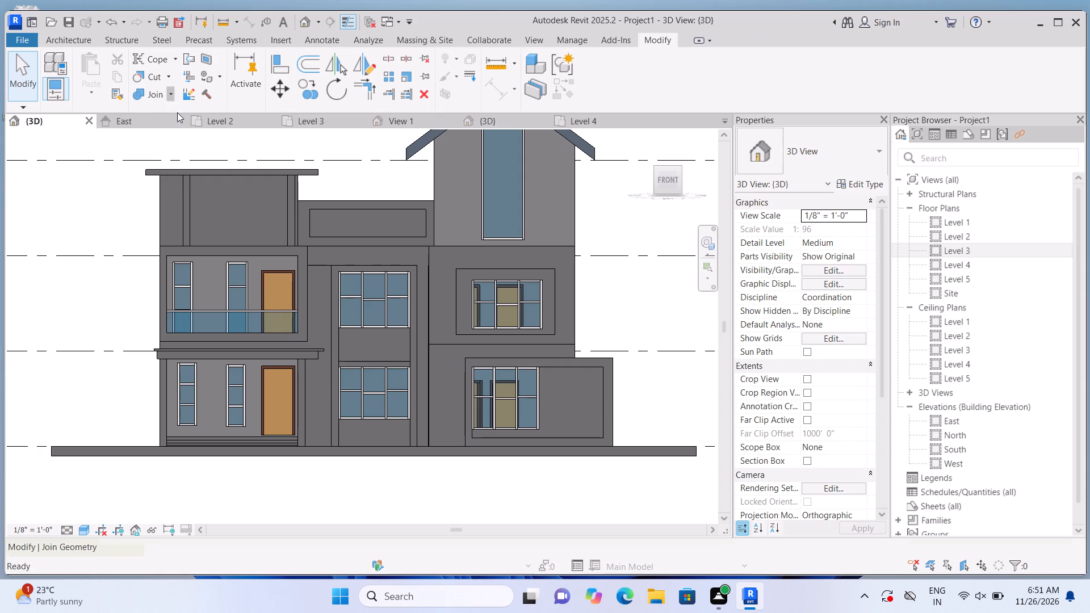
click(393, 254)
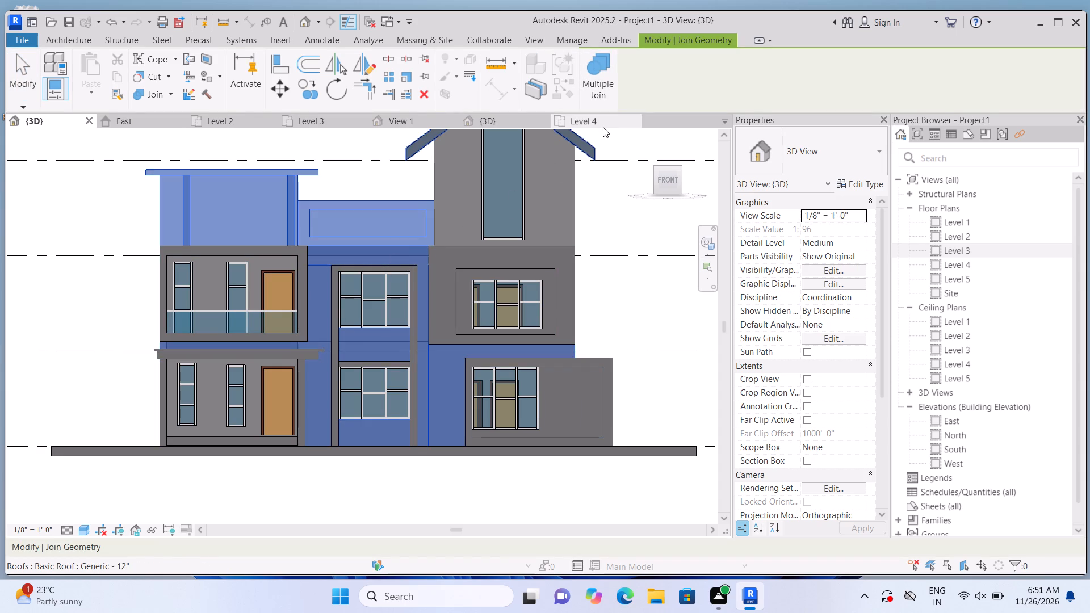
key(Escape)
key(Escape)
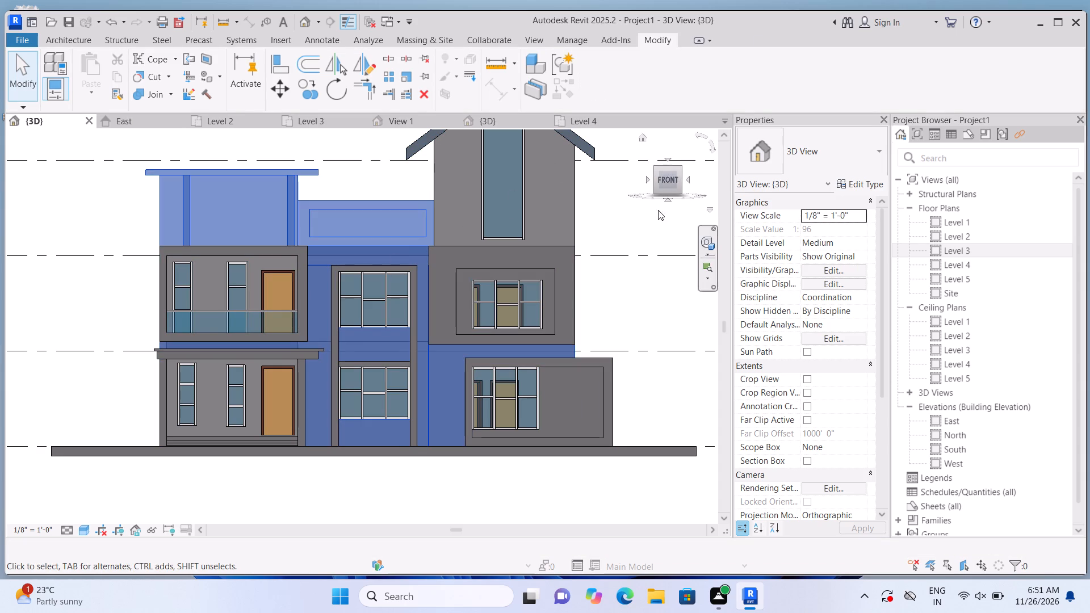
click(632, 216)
Edit the facade cladding generic model in place and join the solid left of the centre windows with the one above them.
scroll(529, 285, down, 4)
scroll(567, 264, up, 2)
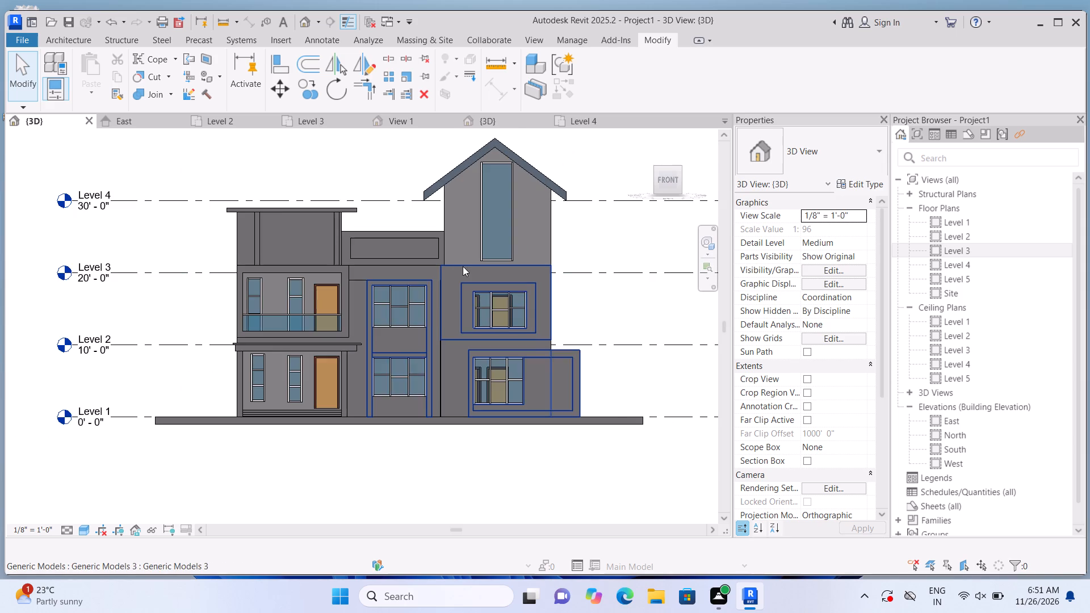
click(429, 261)
click(598, 94)
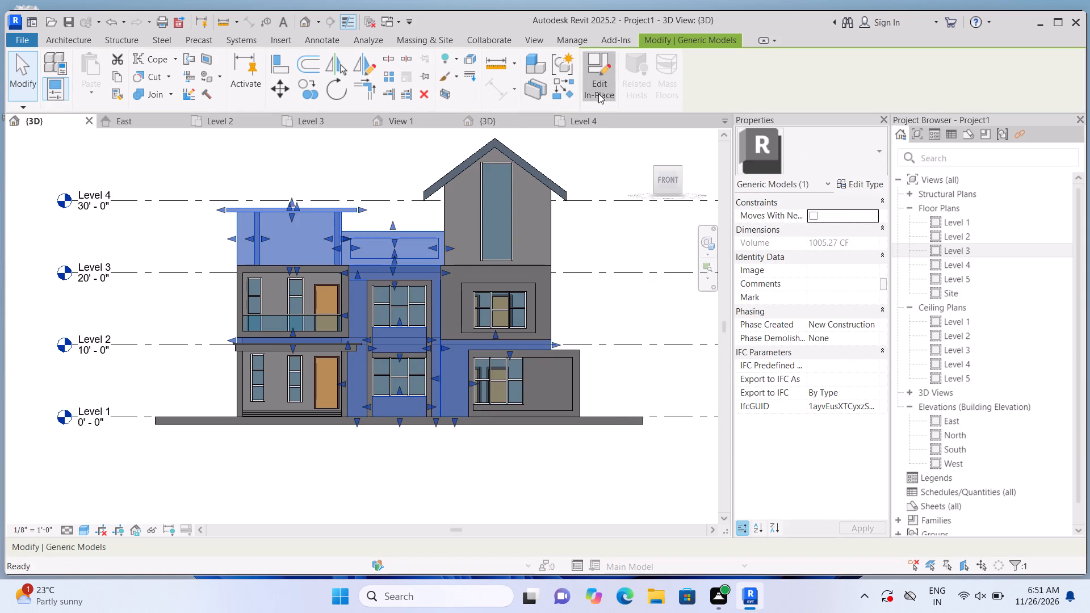
click(198, 89)
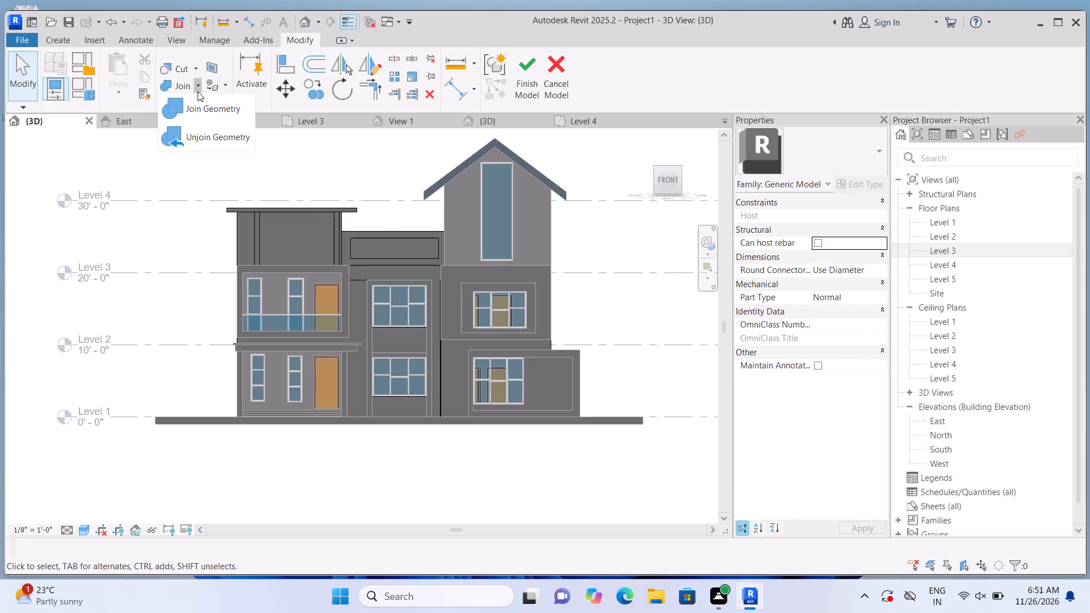
click(202, 106)
scroll(333, 274, up, 4)
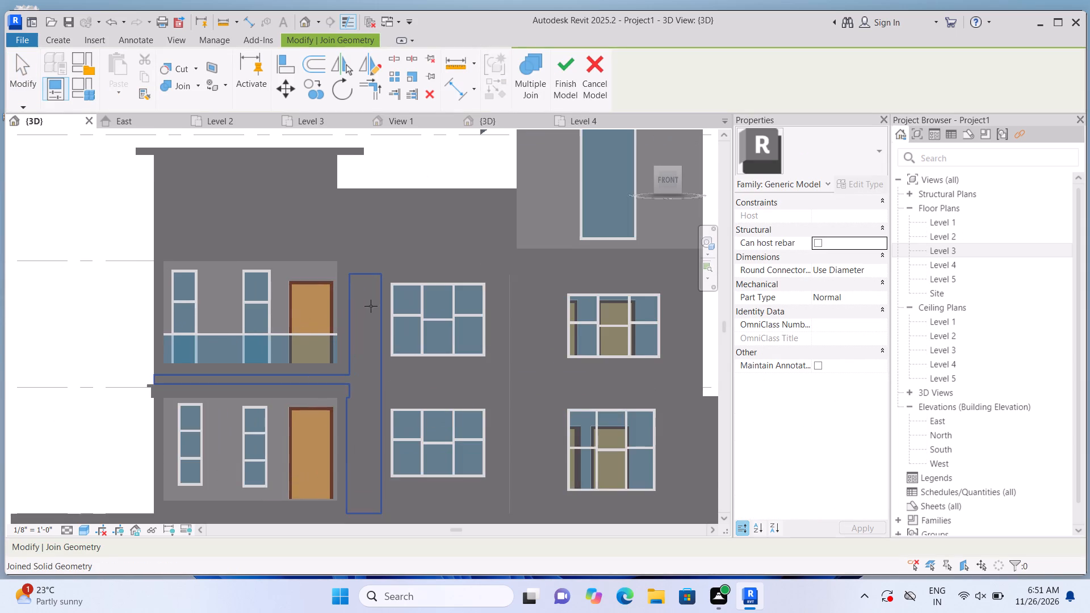
click(371, 306)
click(365, 264)
scroll(59, 292, down, 1)
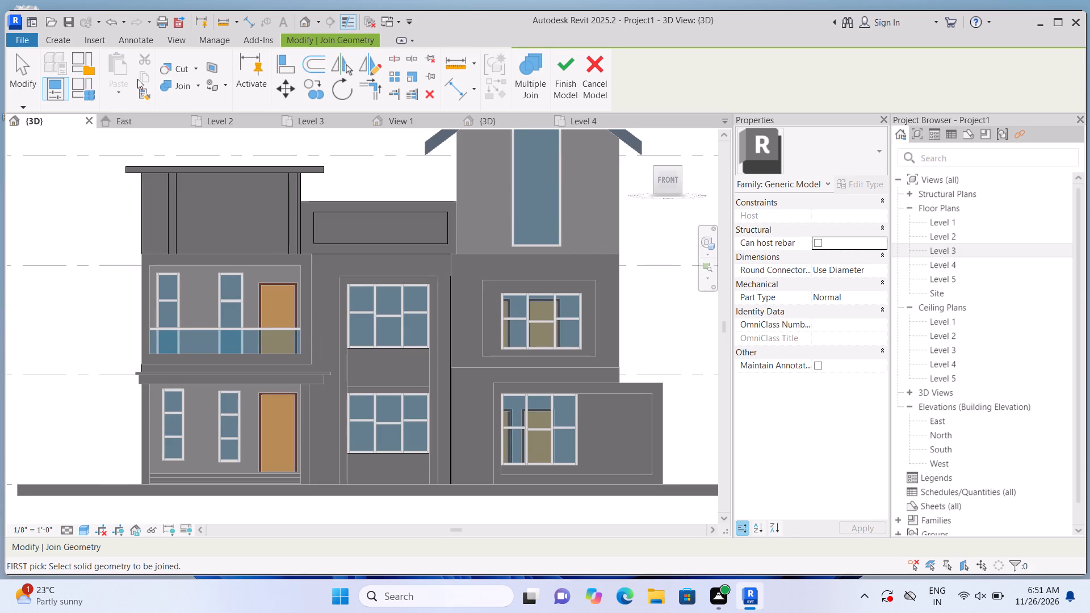
Start a void extrusion on the centre bay's front face and sketch a thin horizontal strip about 12'-8 1/2" long across it near Level 3.
click(65, 44)
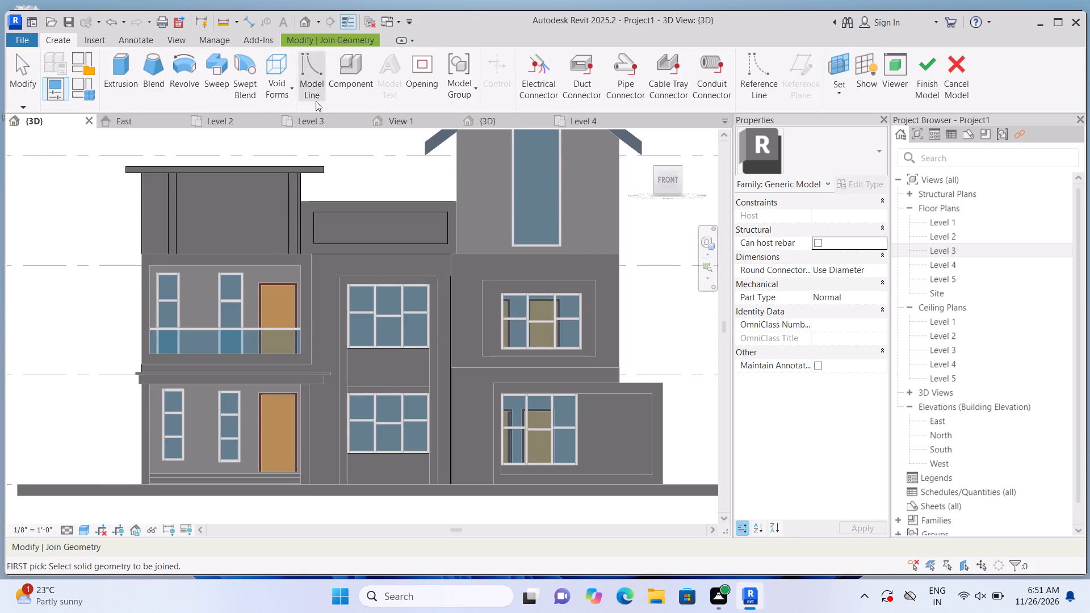
click(291, 83)
click(295, 113)
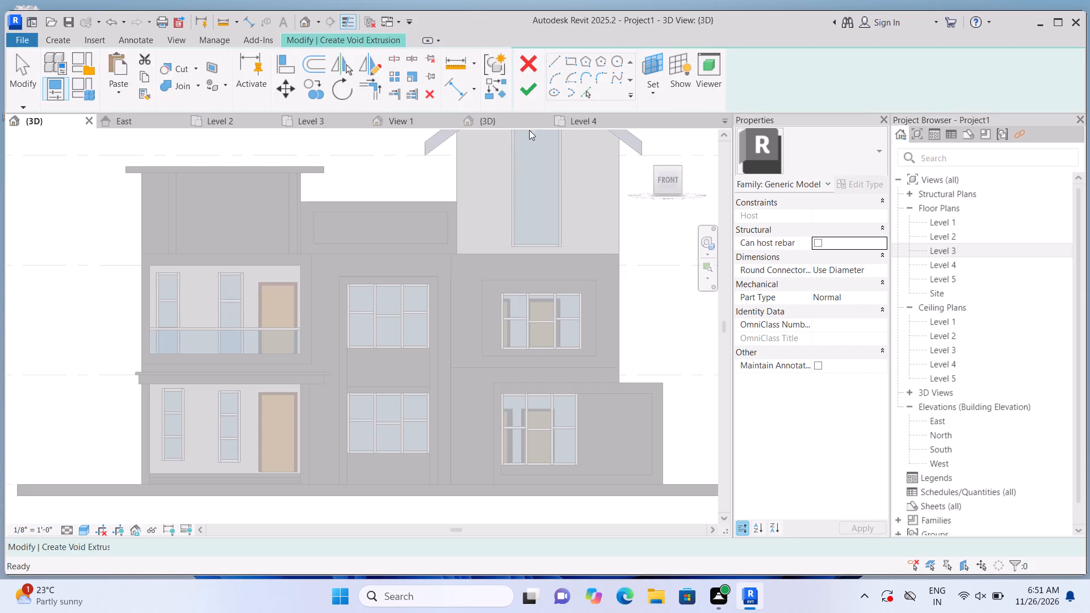
click(729, 93)
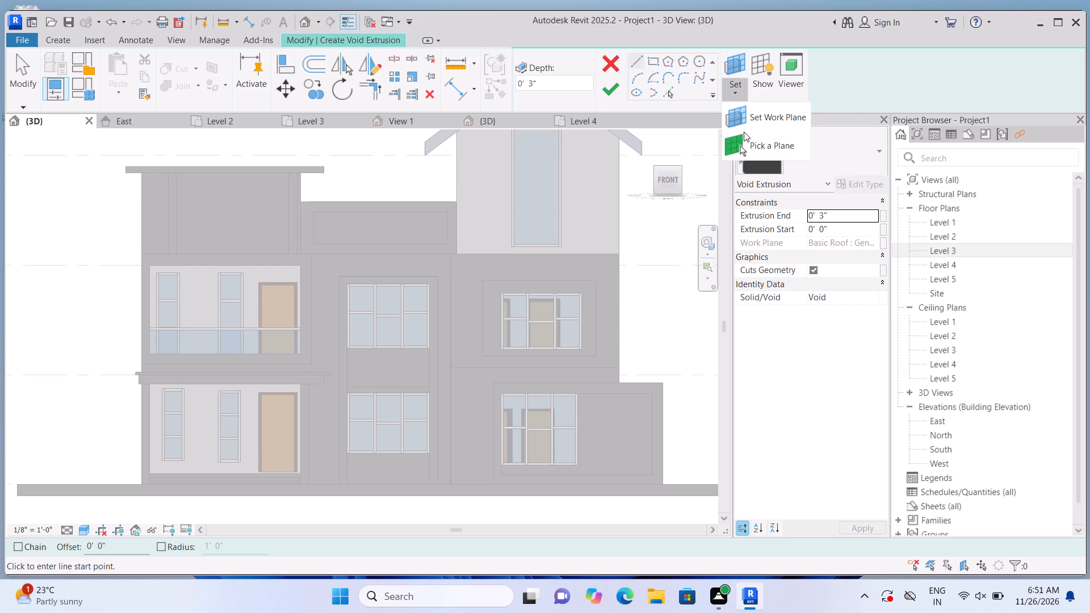
click(744, 135)
scroll(499, 329, up, 2)
click(426, 242)
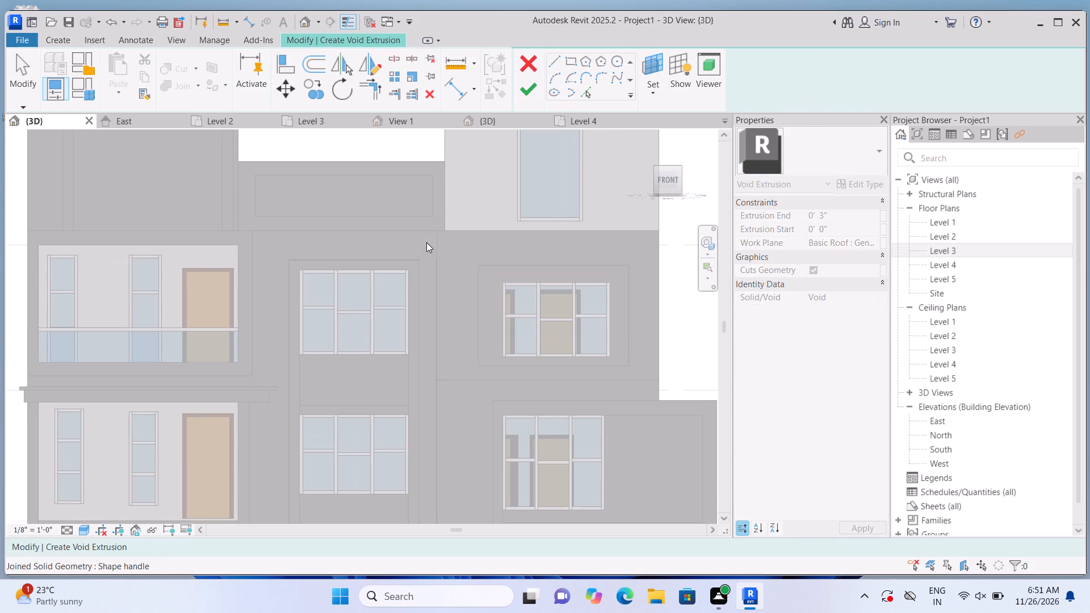
click(653, 62)
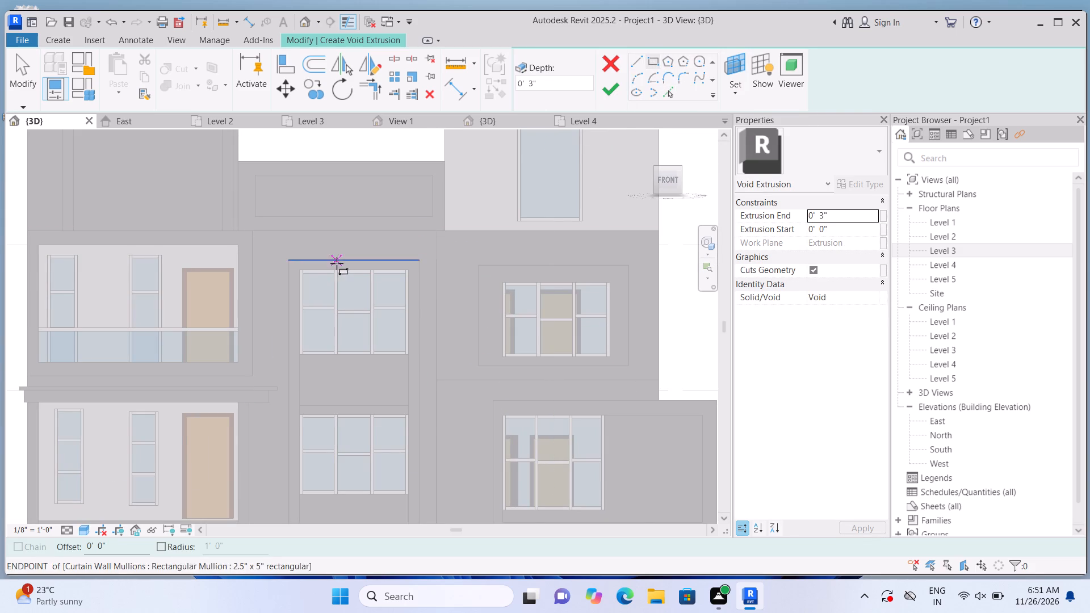
scroll(337, 263, up, 3)
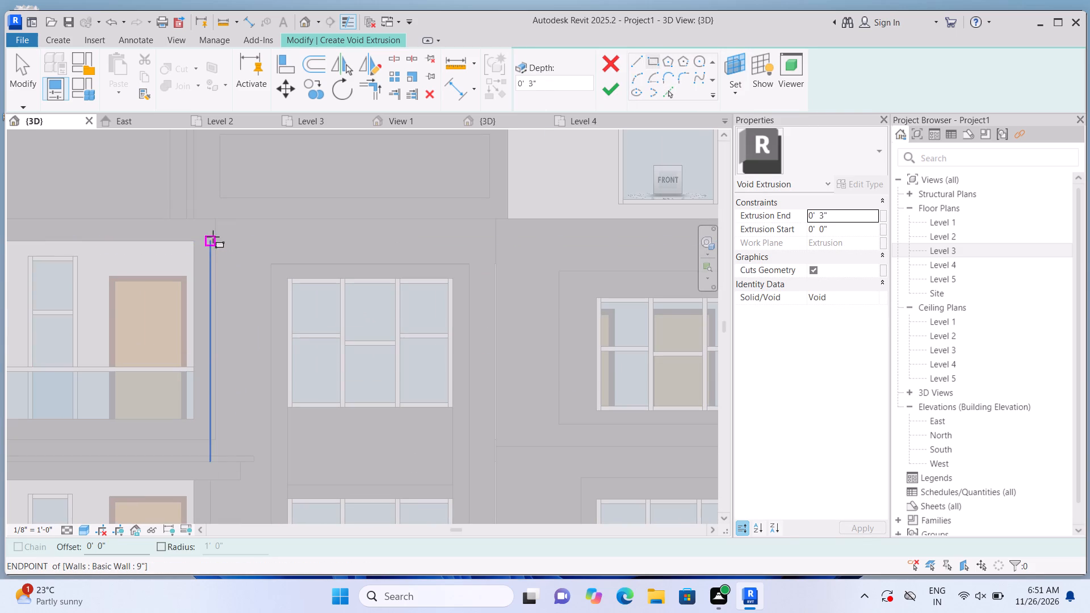
scroll(220, 247, up, 2)
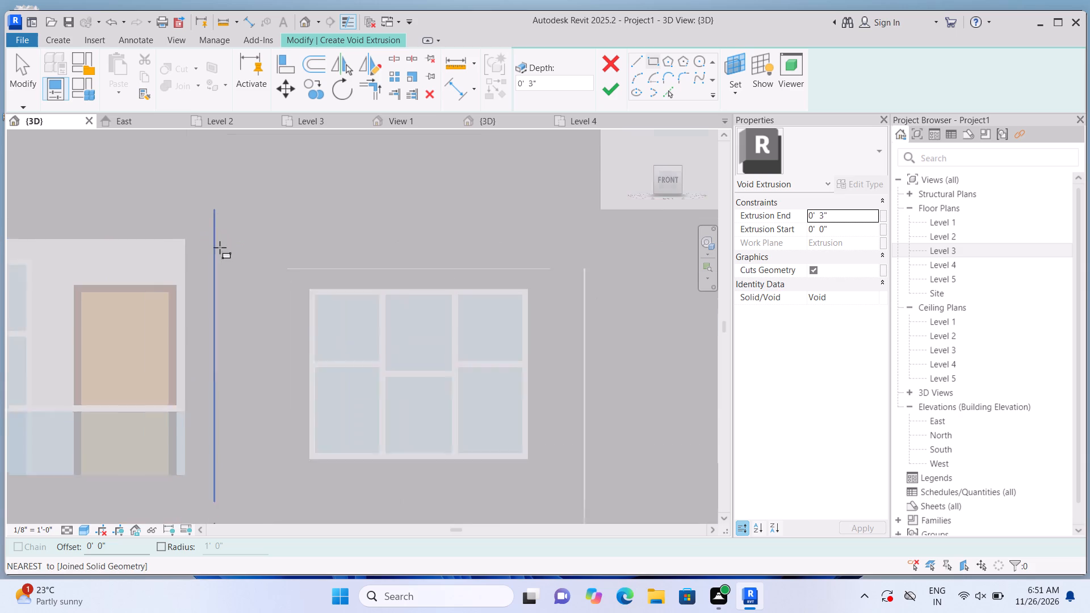
scroll(220, 247, up, 3)
click(213, 225)
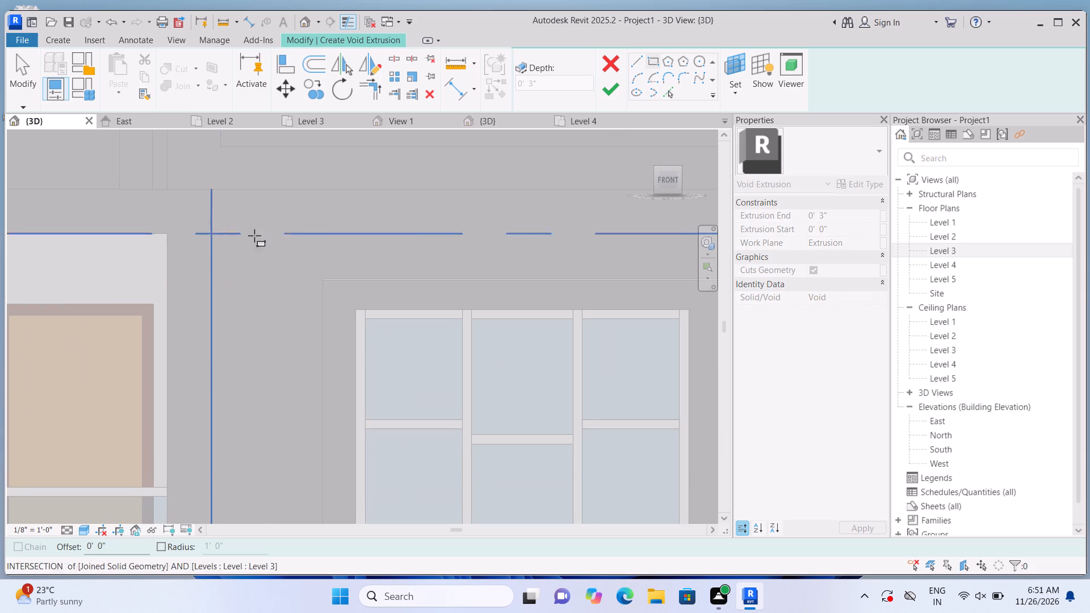
scroll(371, 250, down, 4)
scroll(591, 264, up, 2)
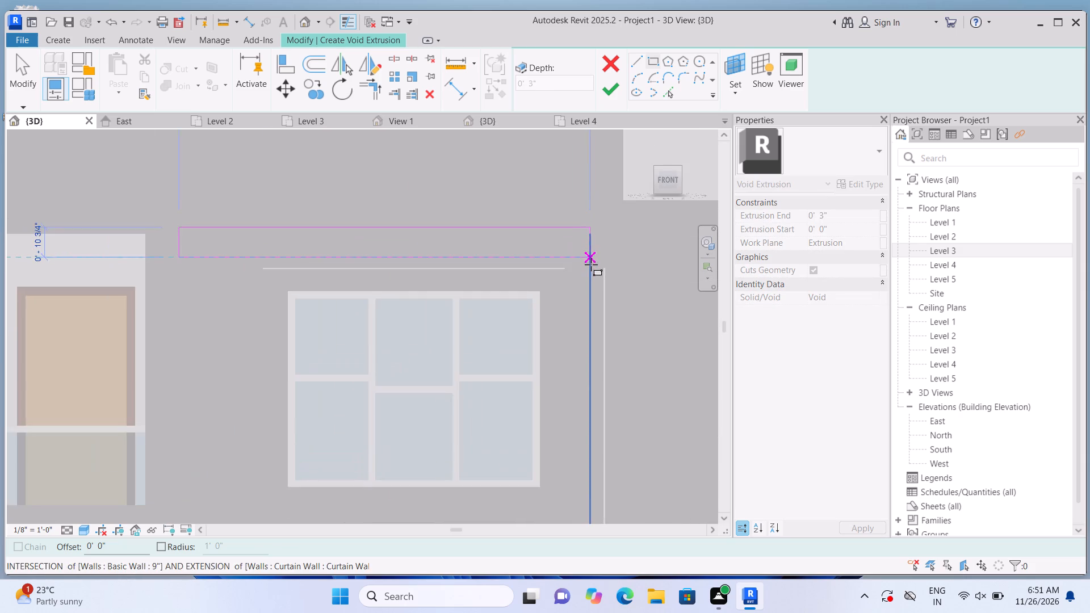
scroll(591, 264, up, 2)
click(606, 224)
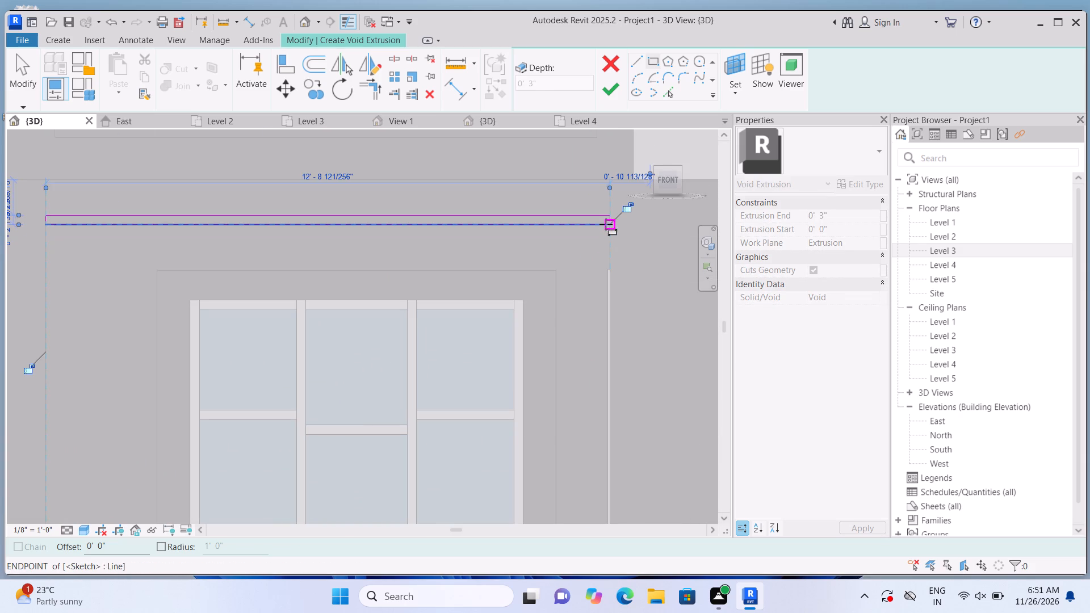
scroll(602, 225, down, 2)
key(Escape)
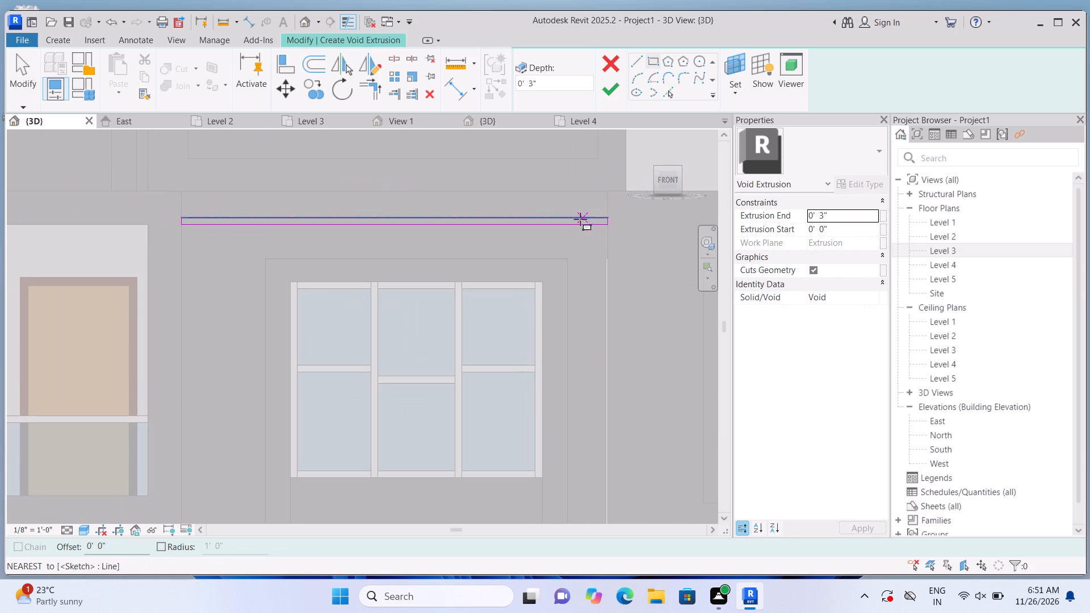
Sketch a short void strip about 1 5/8" high from the centre window surround's upper-left corner to the bay's left edge.
click(265, 262)
scroll(199, 283, up, 4)
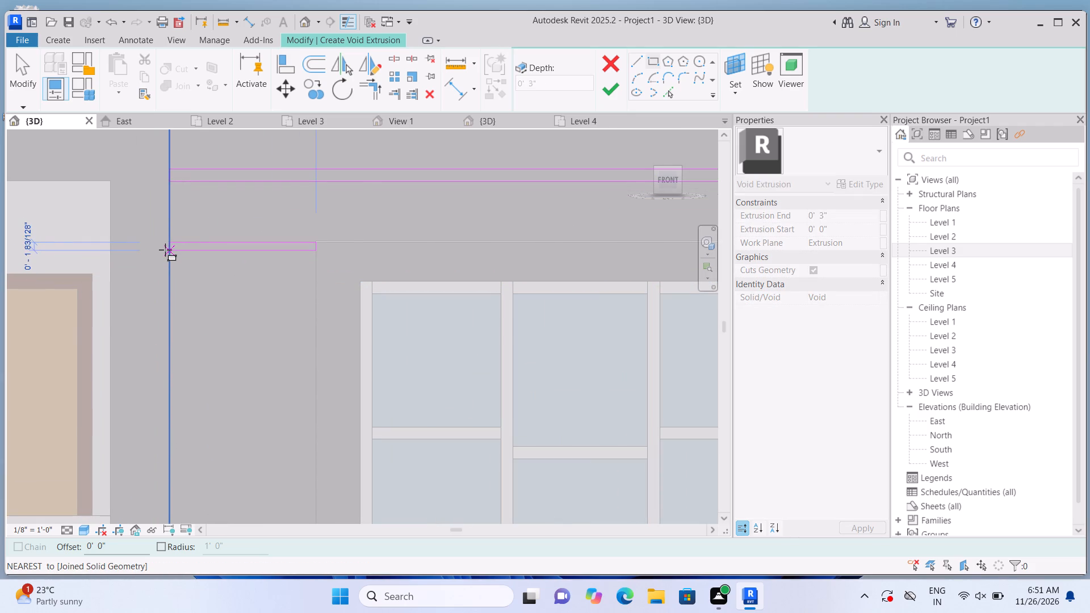
click(167, 250)
key(Escape)
scroll(166, 257, down, 6)
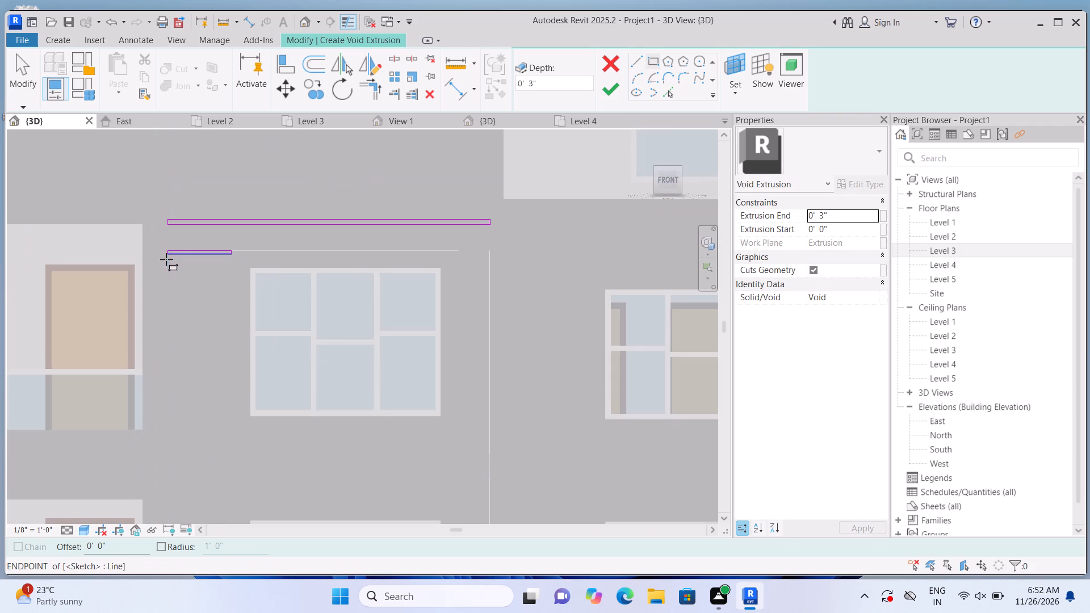
Sketch a thin void strip about 1'-1 7/8" long from the centre window surround's upper-right corner to the bay's right edge.
scroll(526, 227, up, 2)
scroll(440, 289, up, 5)
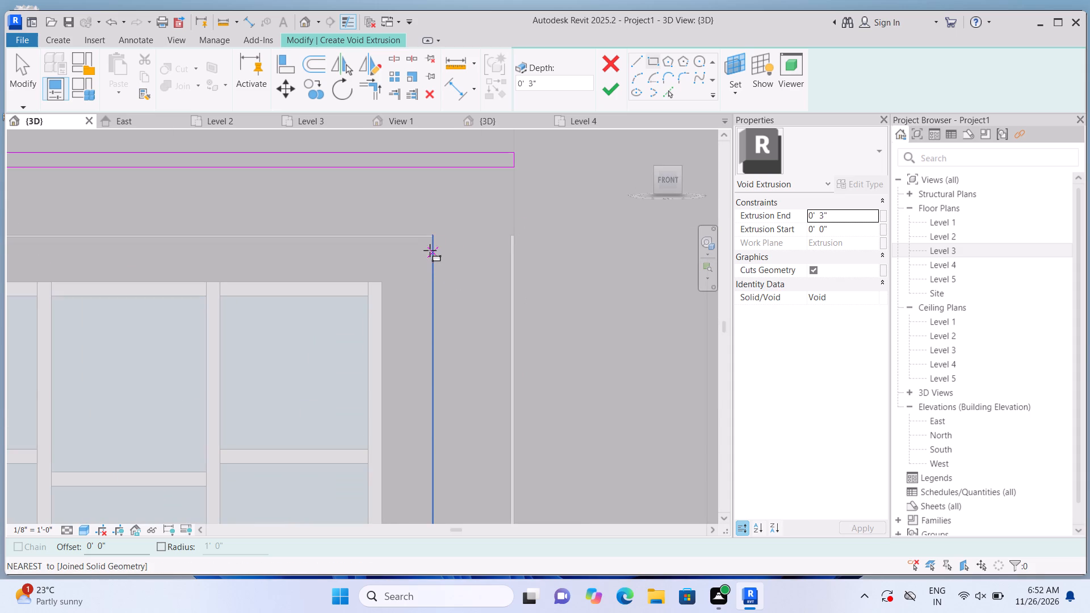
click(427, 236)
scroll(487, 251, up, 4)
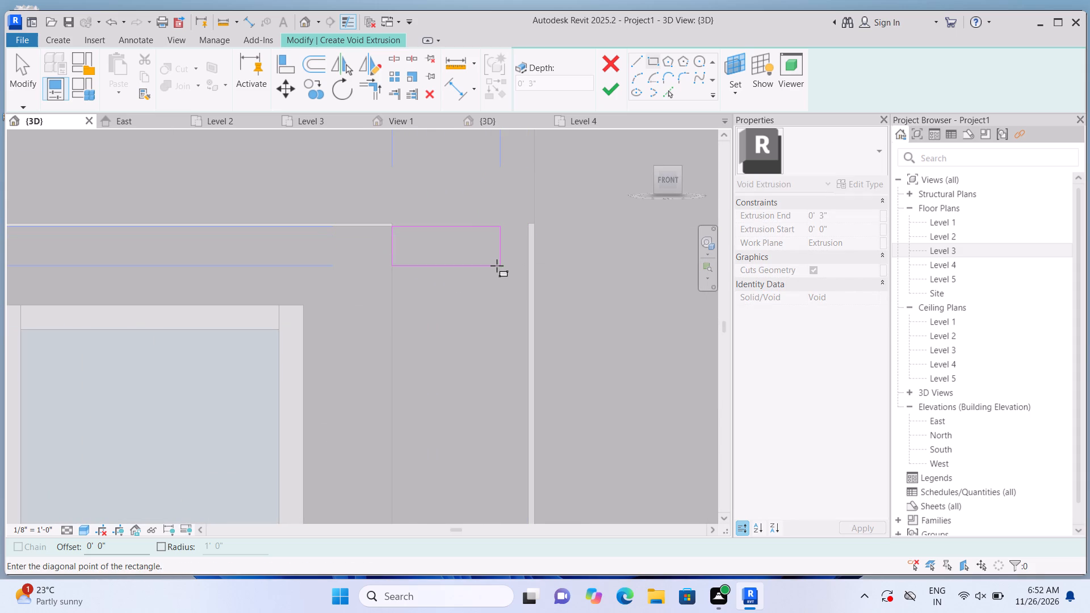
scroll(497, 266, down, 17)
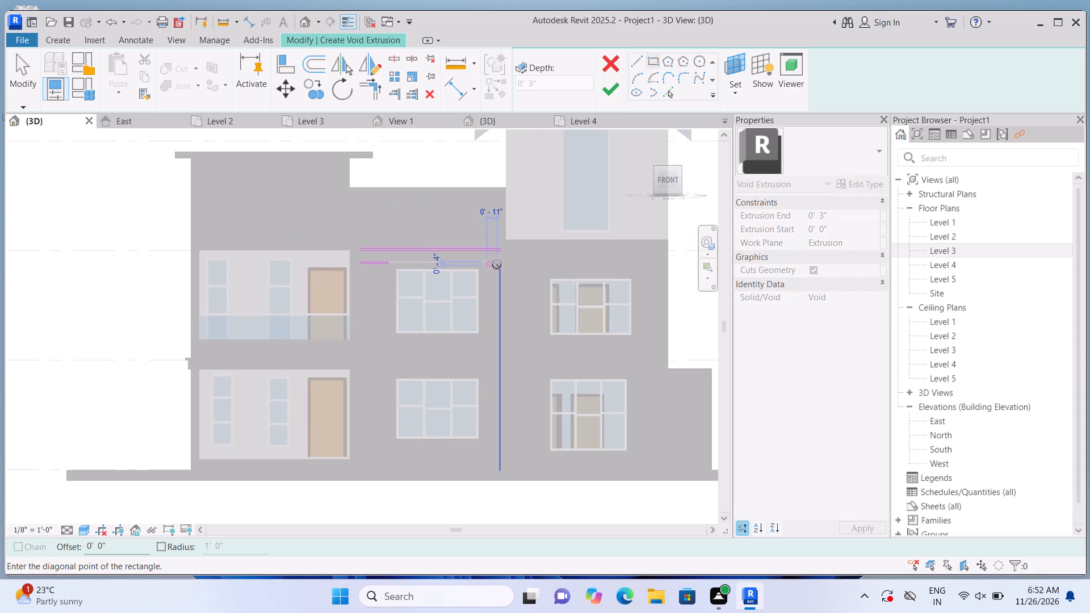
scroll(502, 262, up, 20)
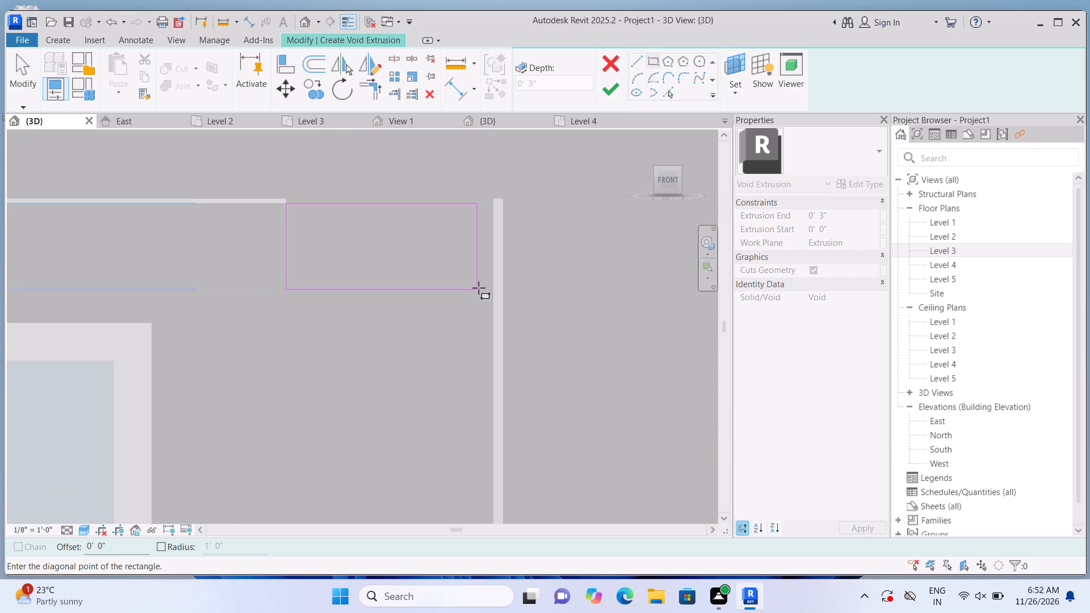
scroll(479, 288, up, 3)
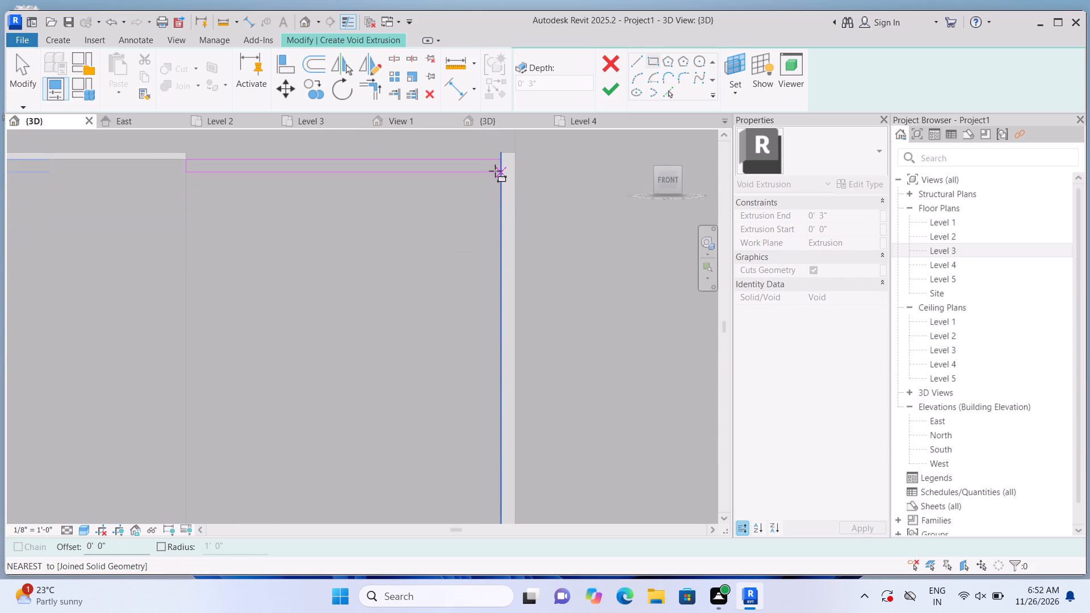
click(495, 167)
scroll(491, 188, down, 10)
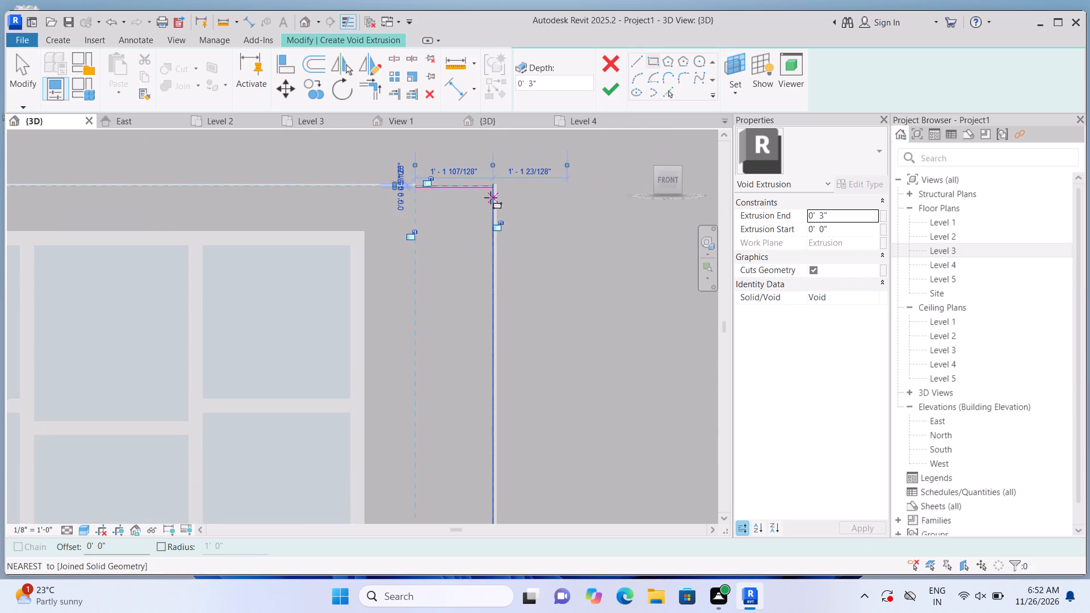
scroll(491, 198, down, 2)
scroll(520, 235, down, 5)
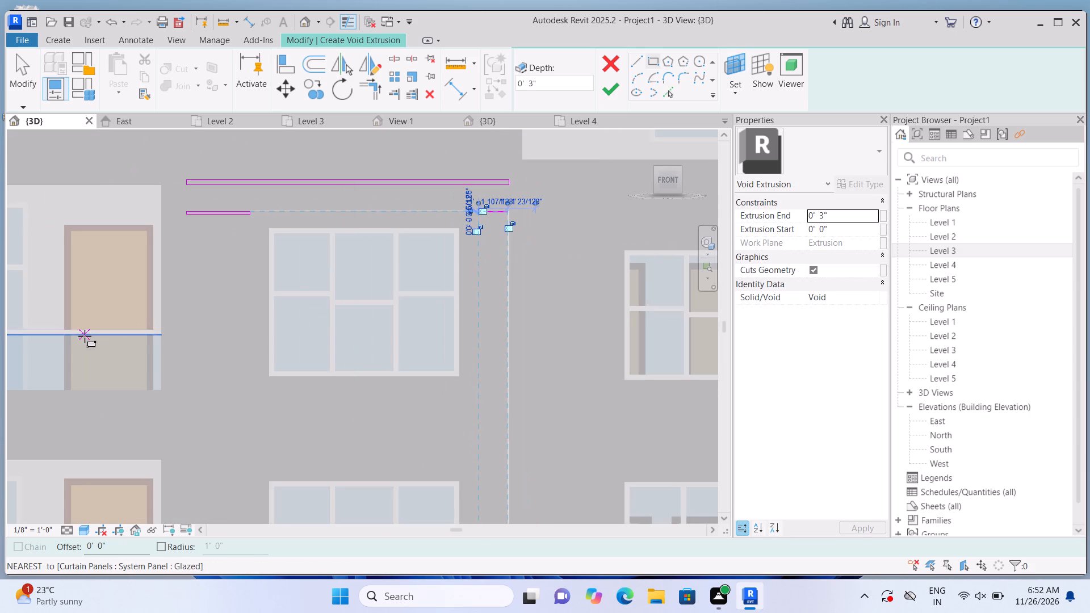
key(Escape)
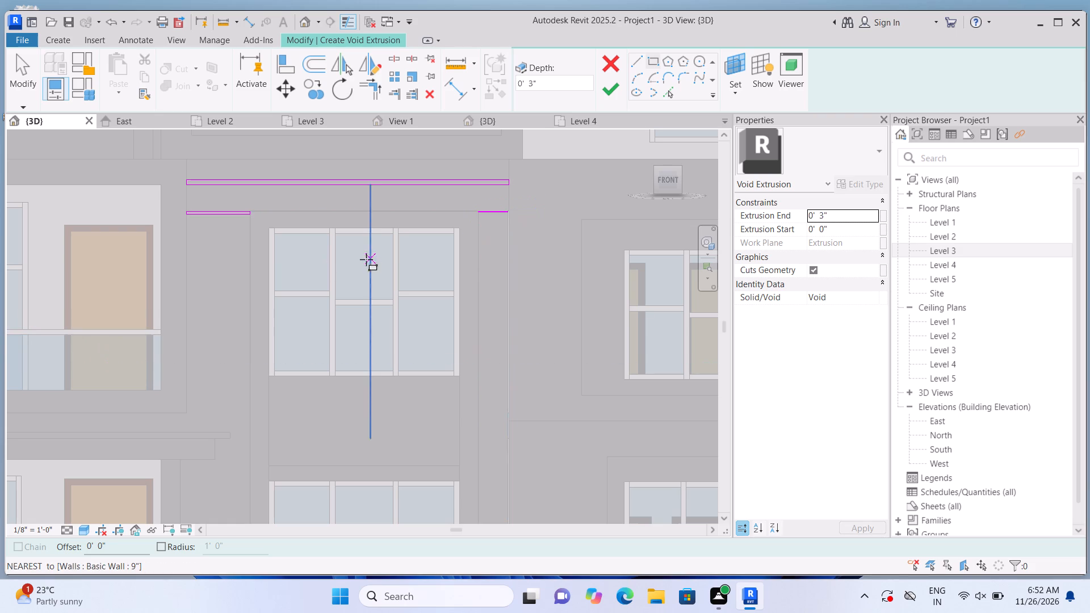
Sketch a second void strip about 2'-6" long on the bay's left side, below the existing short strip, ending at the surround edge.
scroll(366, 259, up, 1)
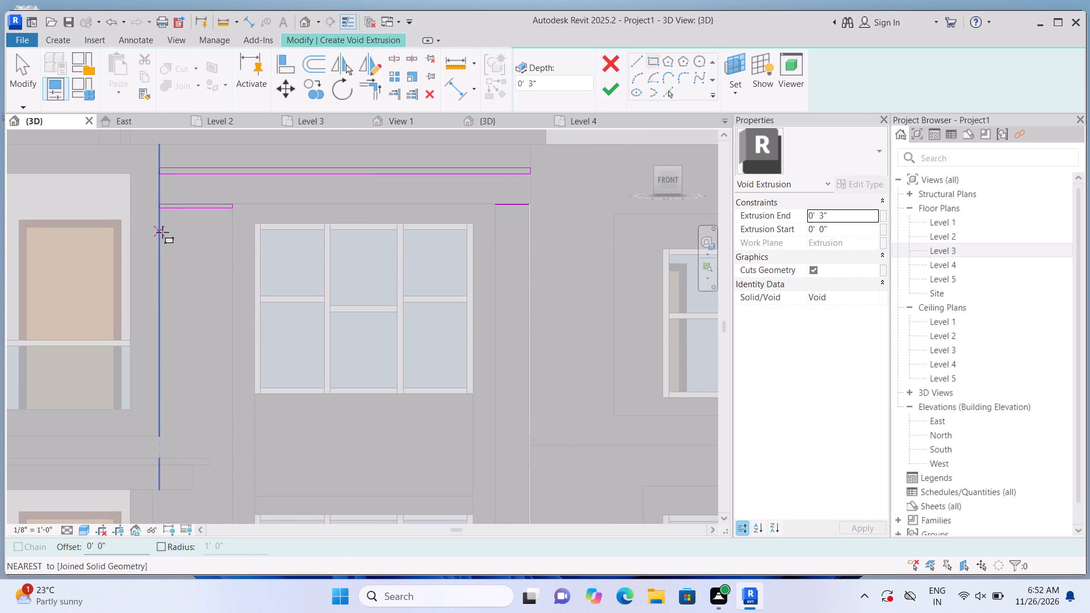
click(162, 239)
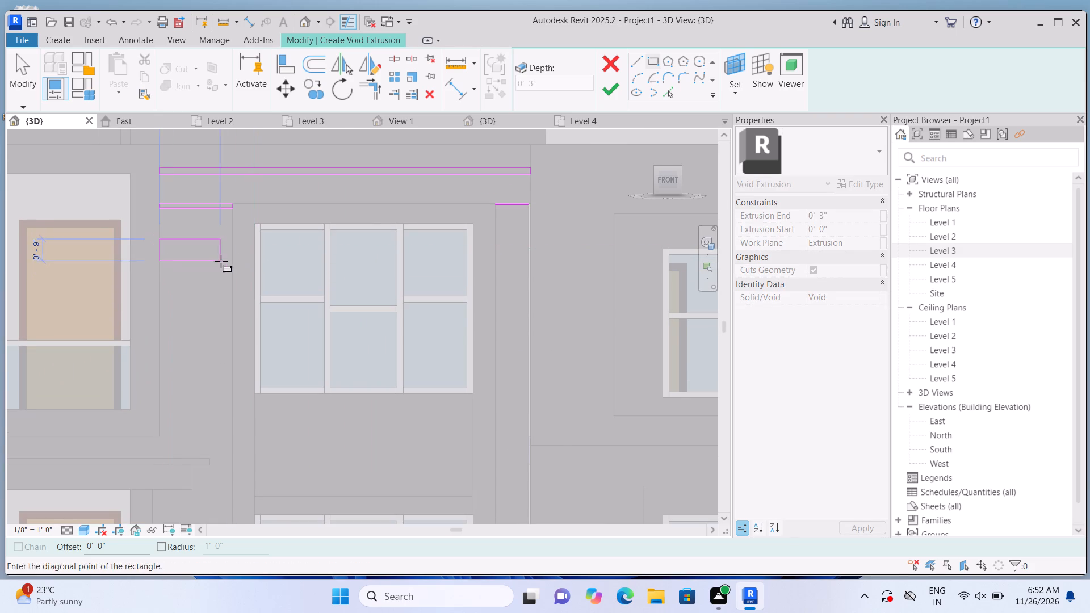
scroll(233, 248, up, 4)
click(230, 238)
scroll(230, 242, down, 2)
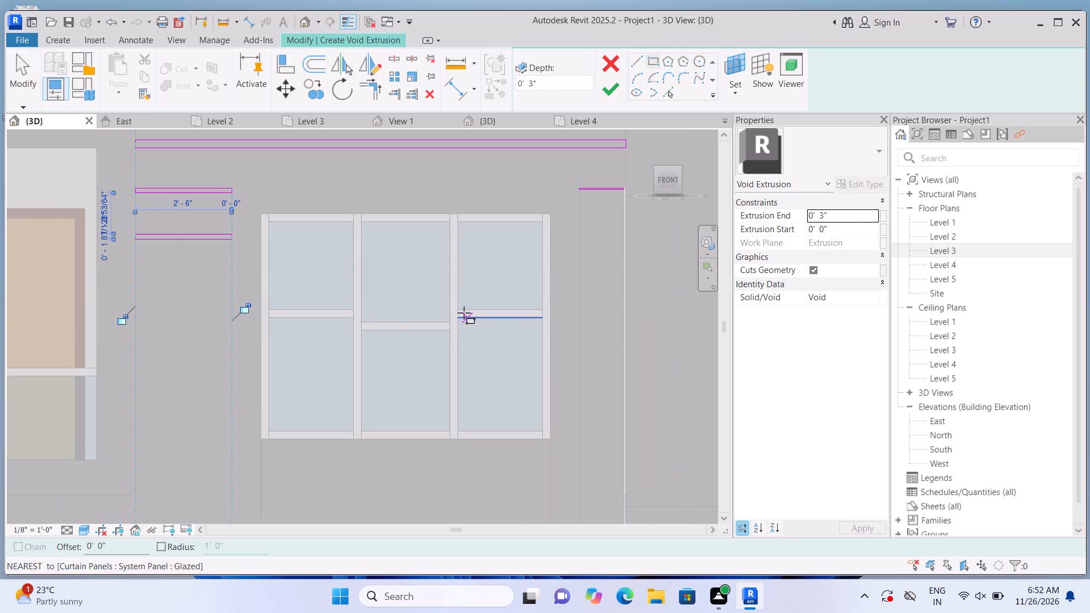
scroll(453, 307, down, 4)
Sketch a second void strip about 1'-1 7/8" long on the bay's right side, level with the top of the window.
scroll(592, 299, up, 8)
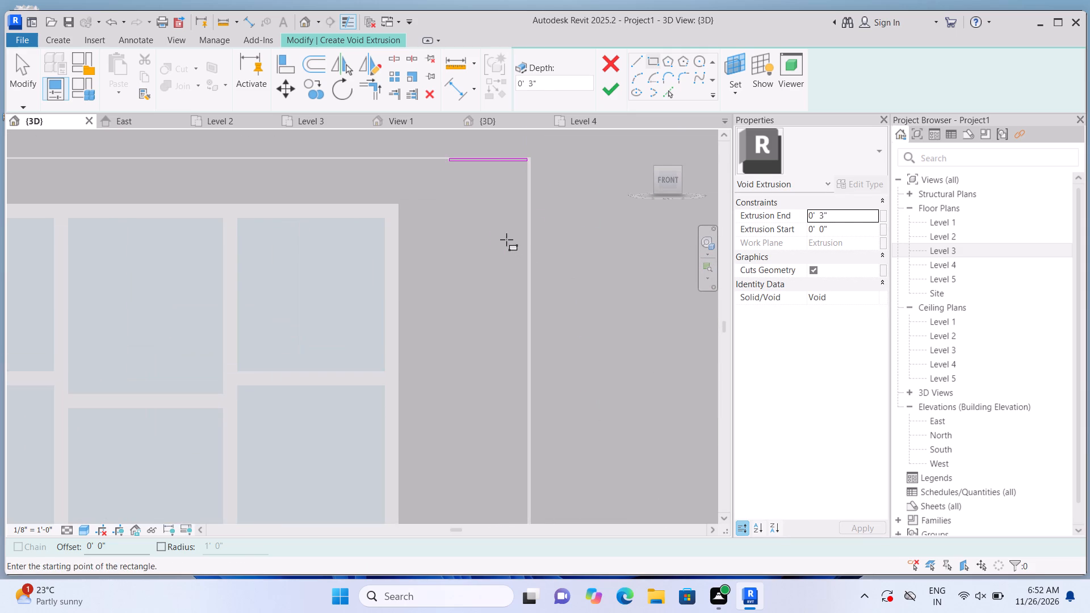
click(455, 205)
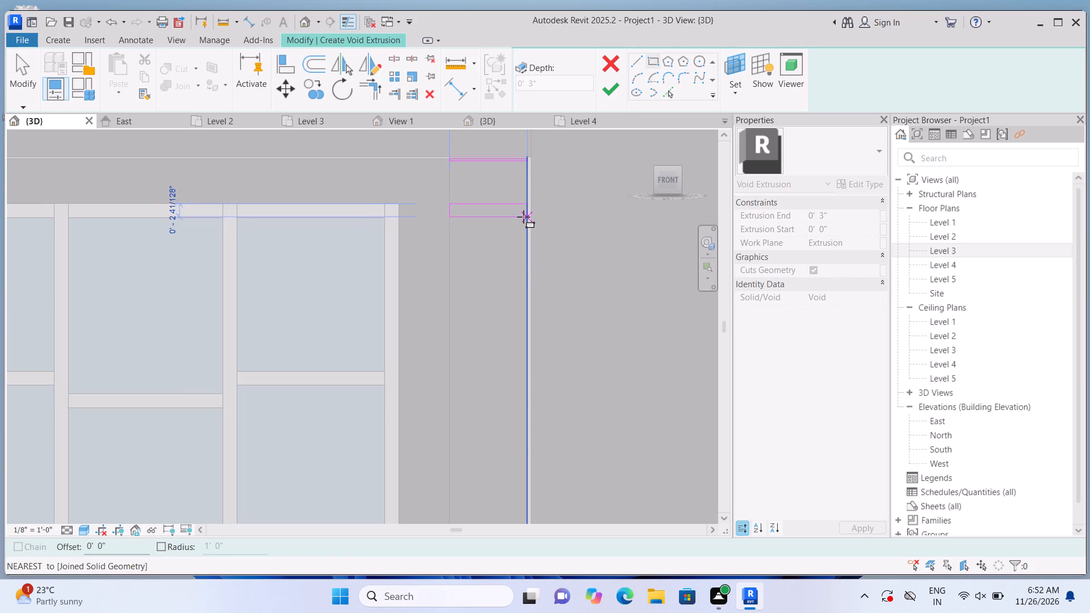
scroll(523, 217, up, 1)
double_click(527, 209)
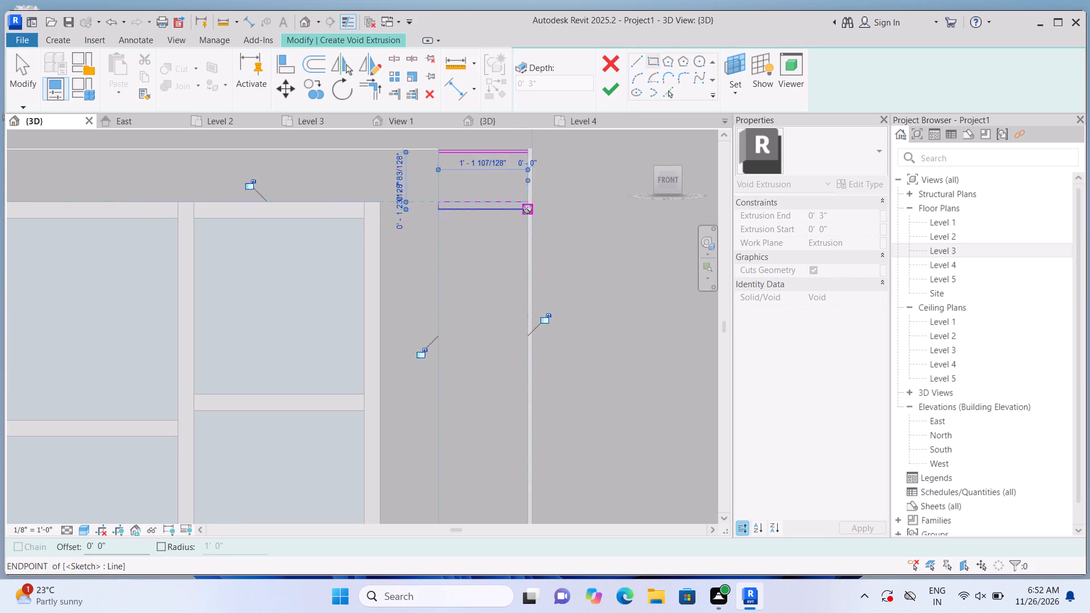
scroll(494, 266, up, 1)
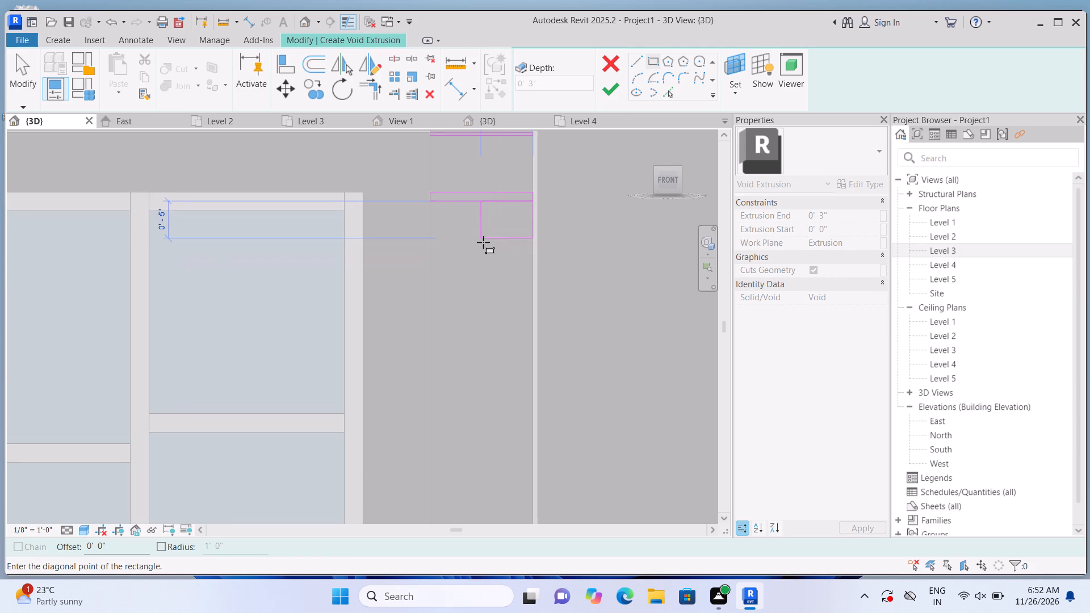
key(Escape)
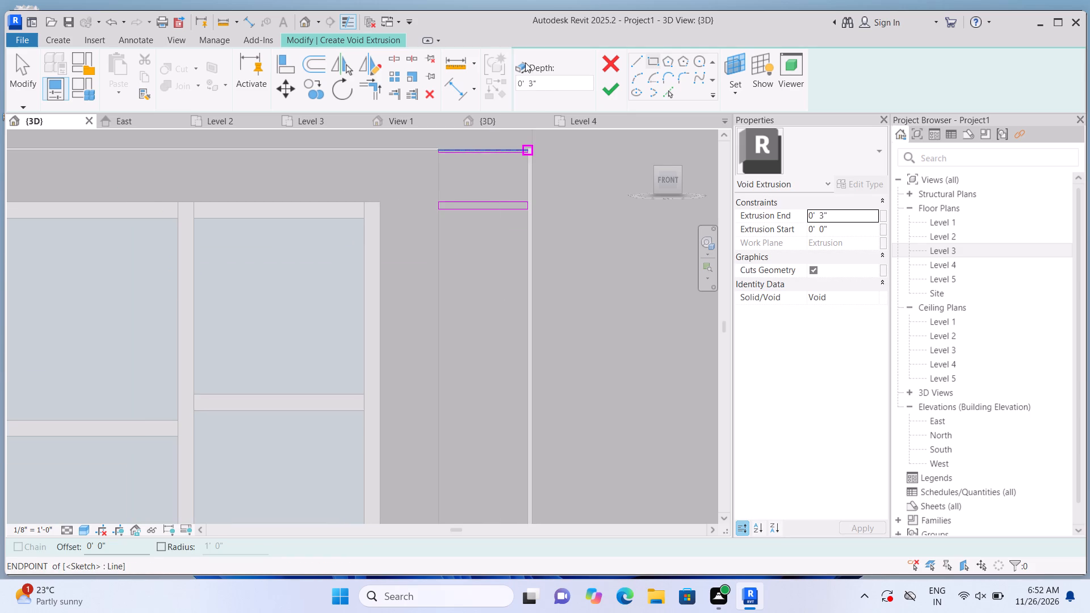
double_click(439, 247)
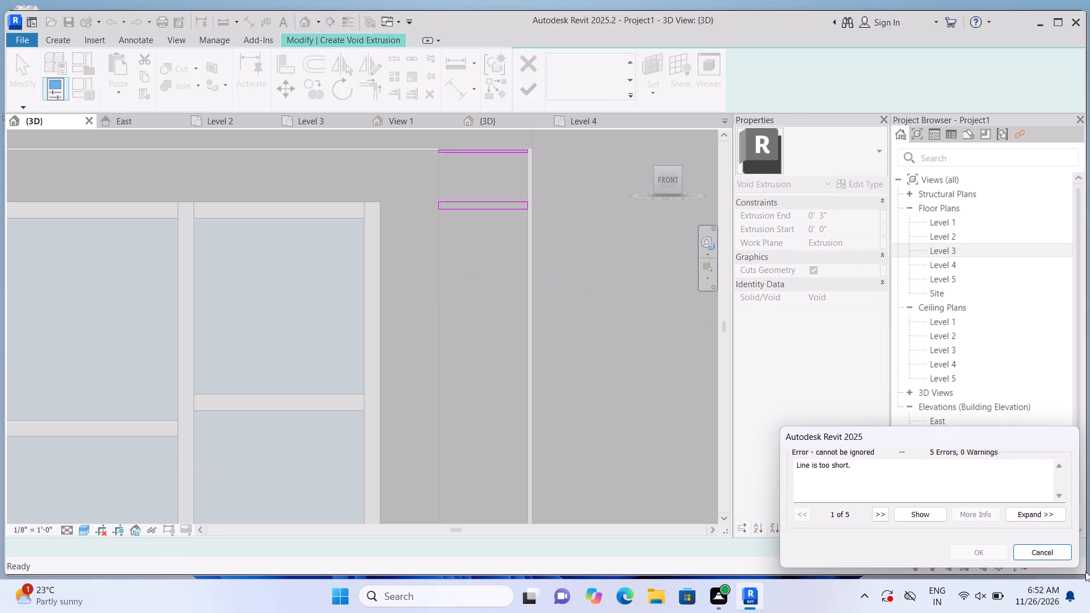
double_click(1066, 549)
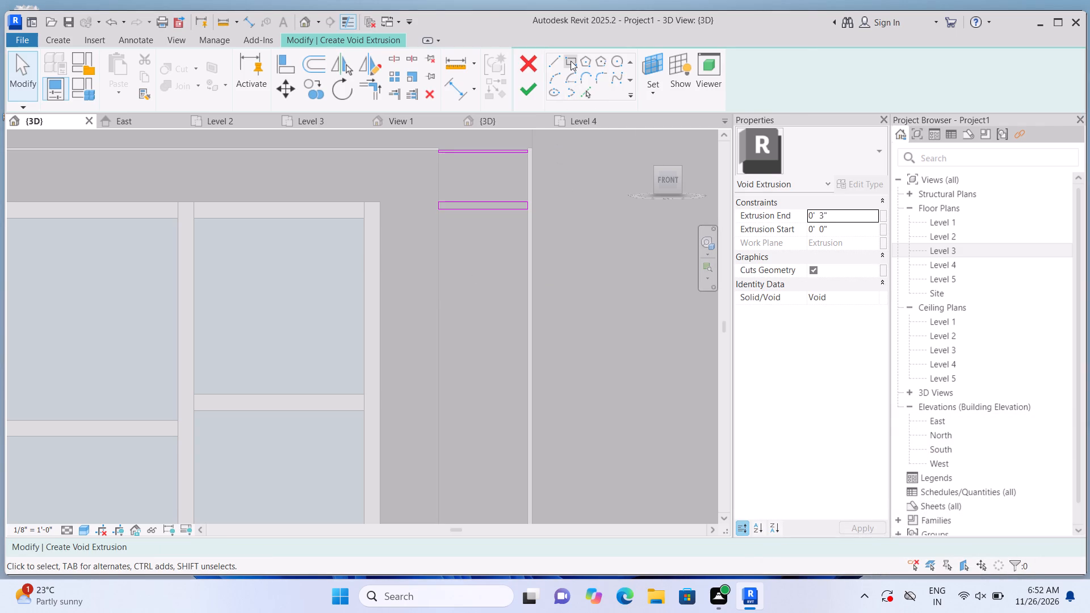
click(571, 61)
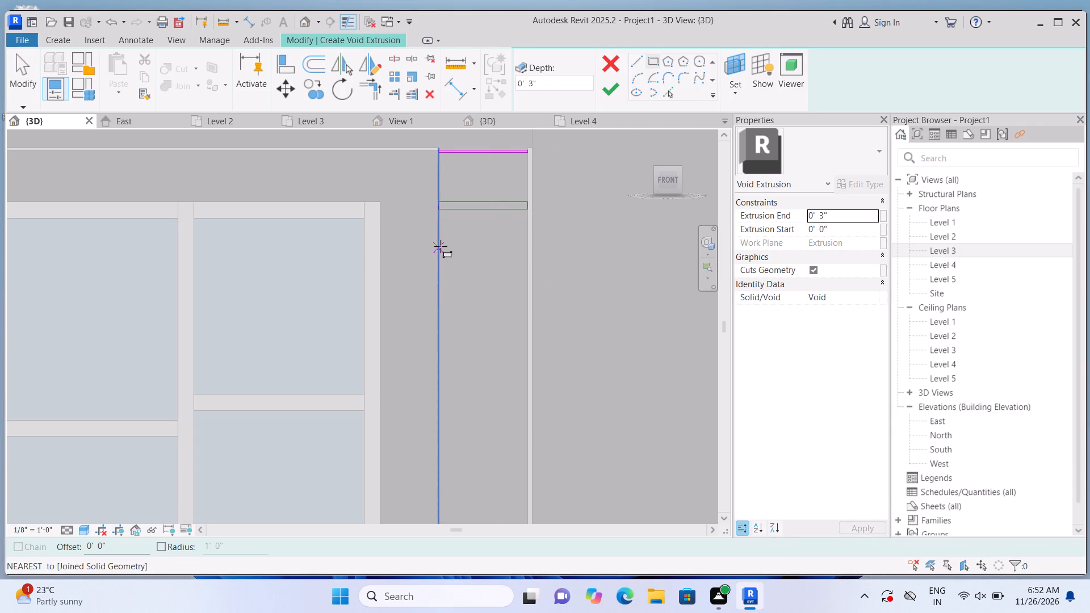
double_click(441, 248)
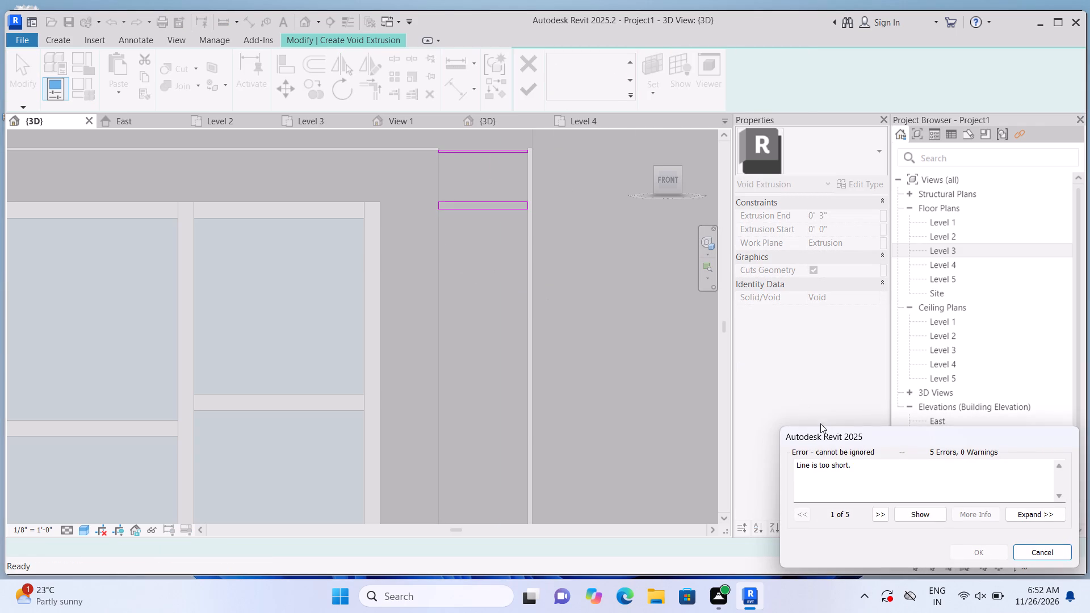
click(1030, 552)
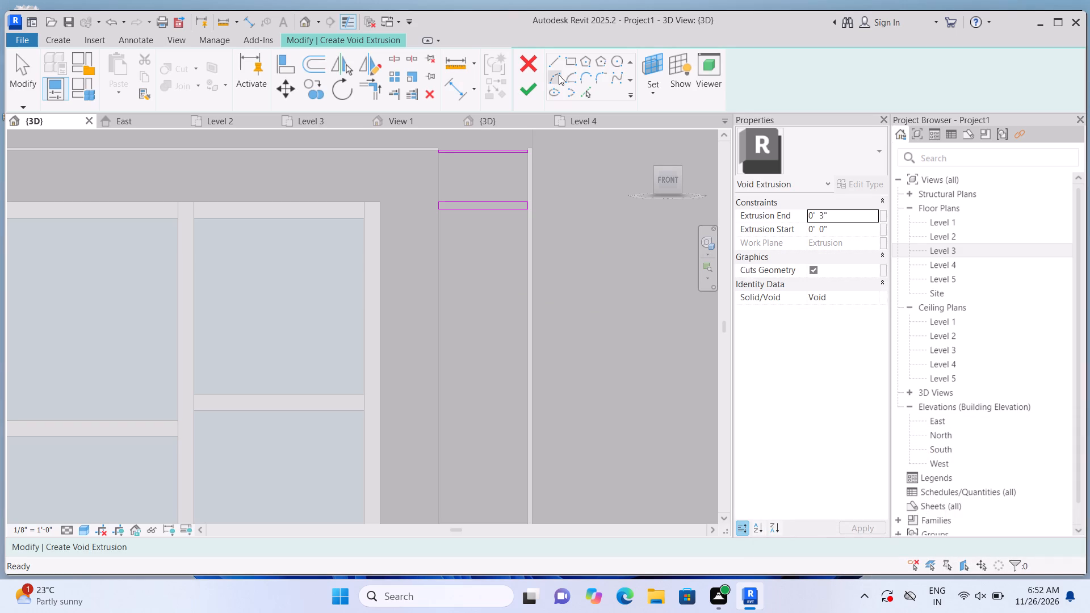
Sketch three more evenly spaced void strips, each about 1'-1 7/8" long, below the two on the bay's right side.
click(570, 61)
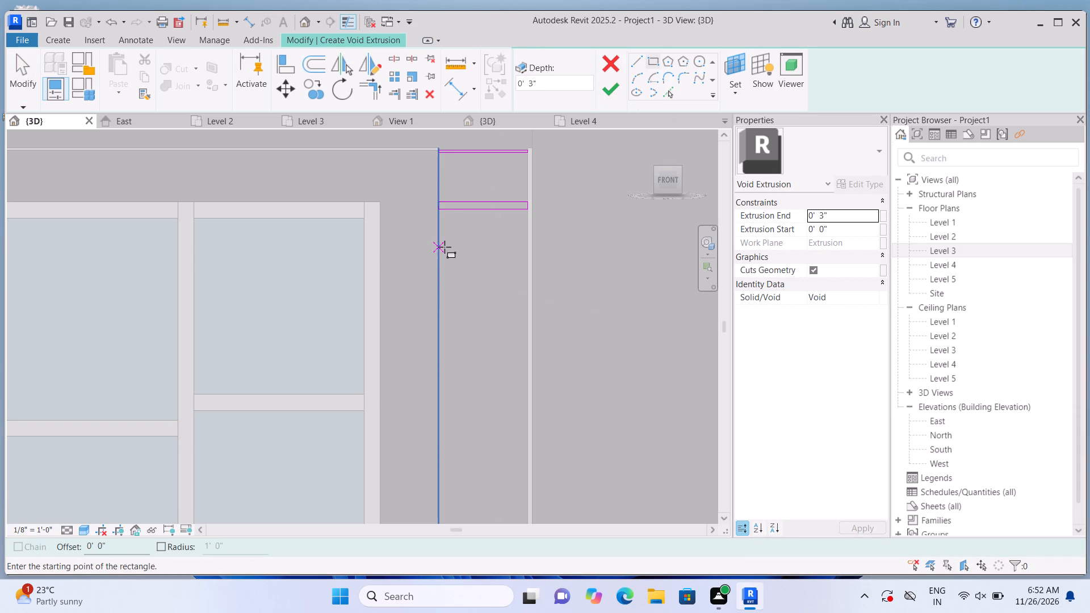
click(445, 247)
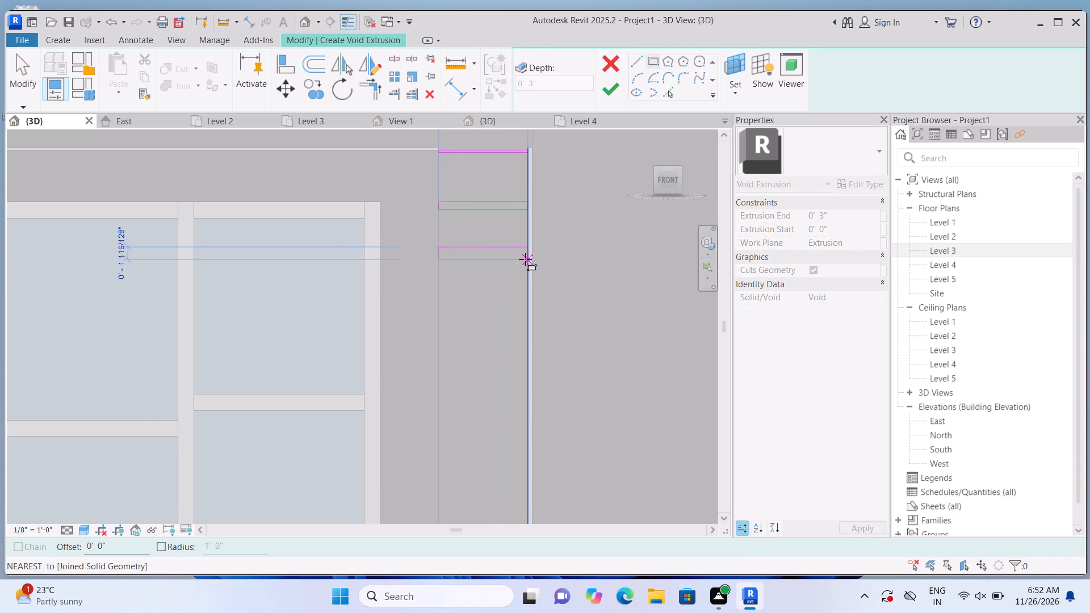
click(525, 256)
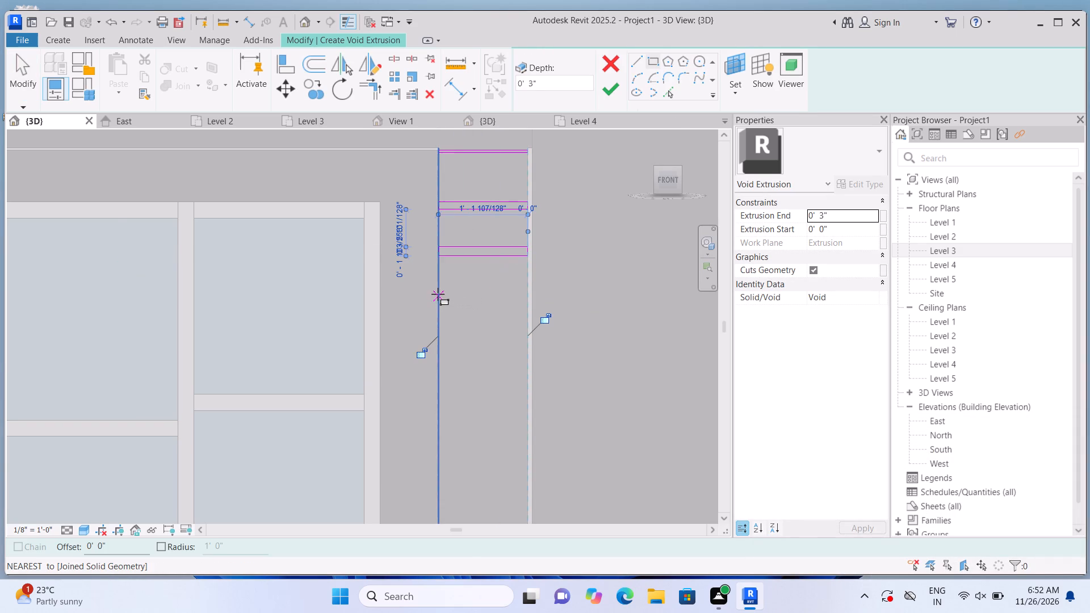
click(438, 292)
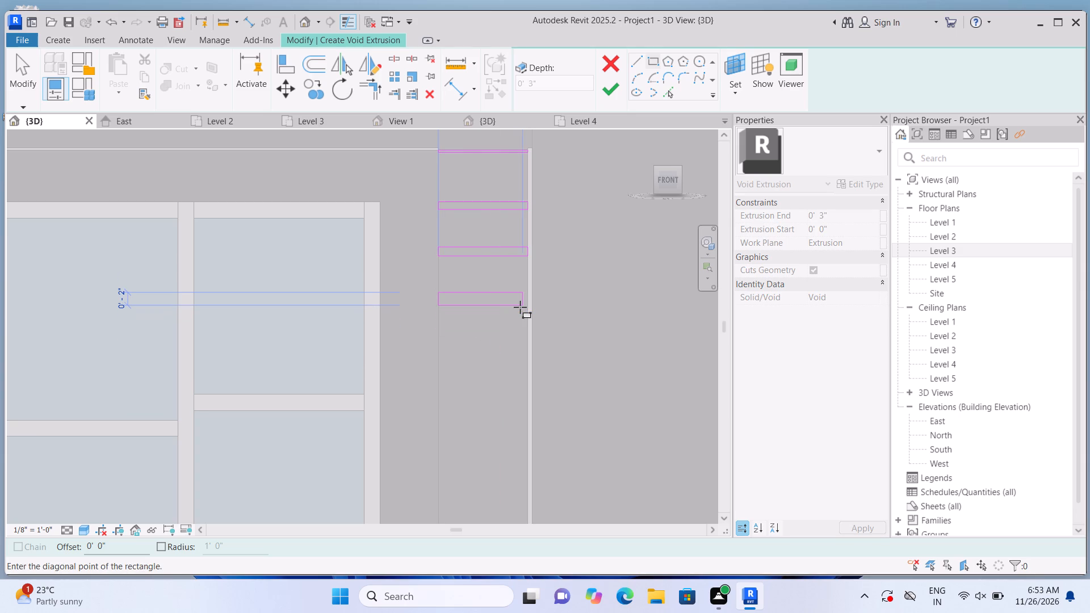
click(522, 304)
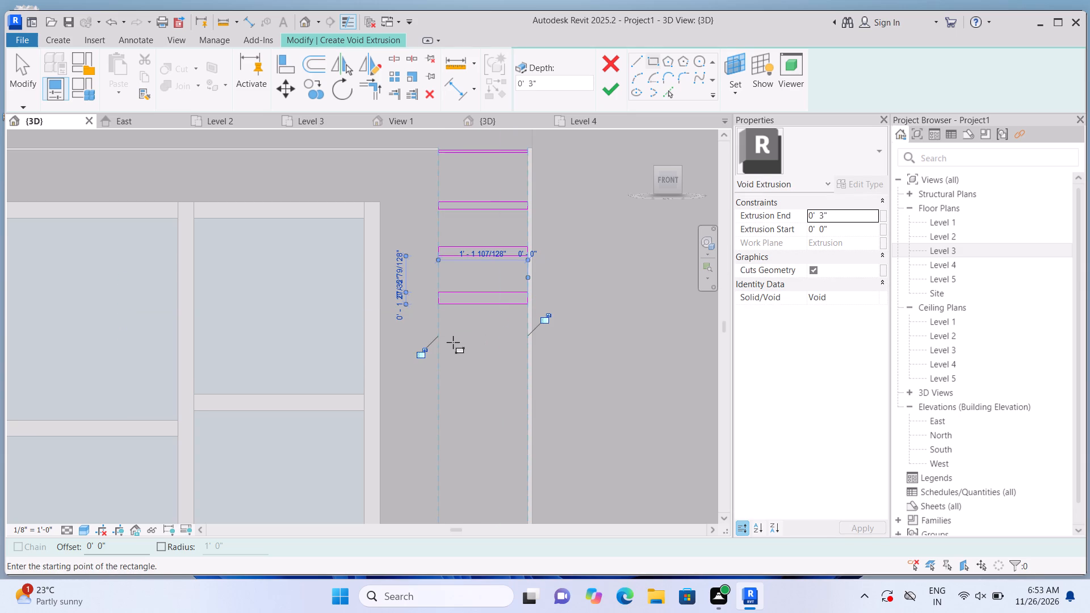
click(442, 337)
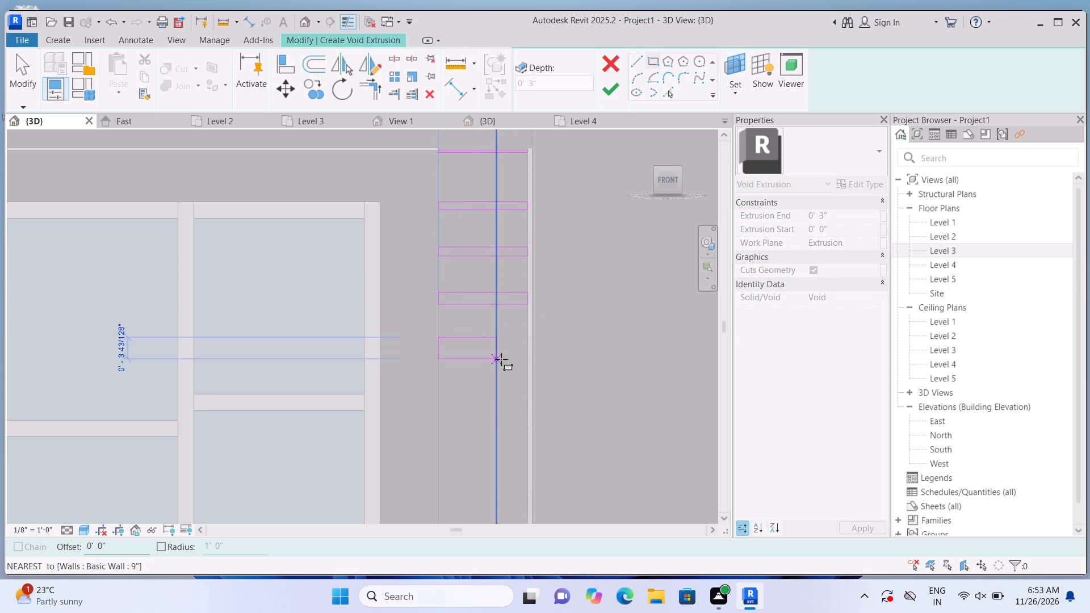
click(525, 345)
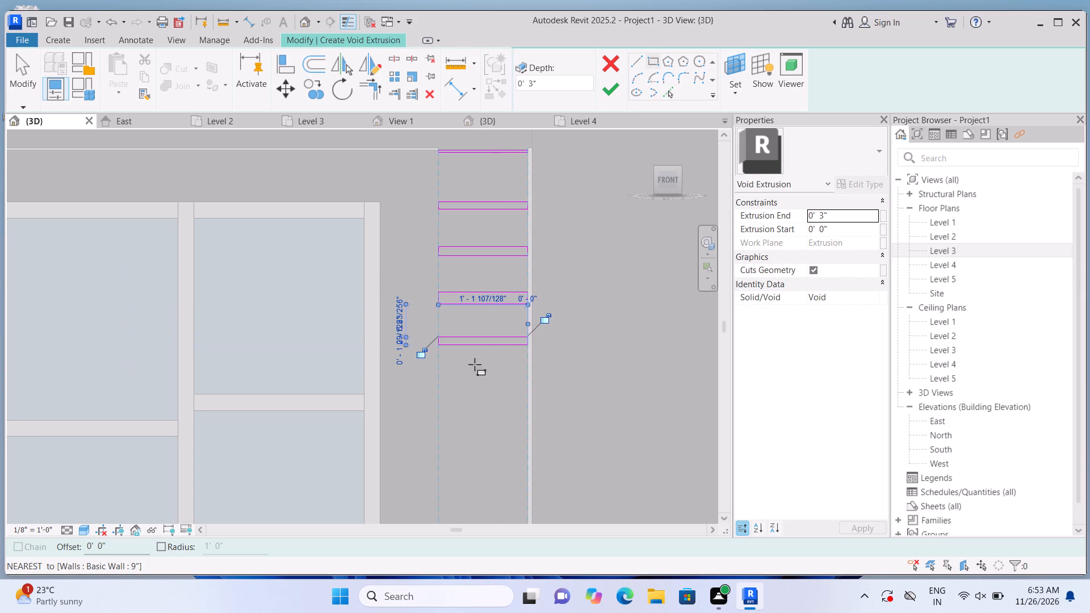
Continue the right-side column downward with three more void strips about 1'-1 7/8" long, spaced about 7 1/2" apart beside the window's lower half.
scroll(416, 269, down, 2)
middle_click(292, 136)
scroll(292, 141, down, 2)
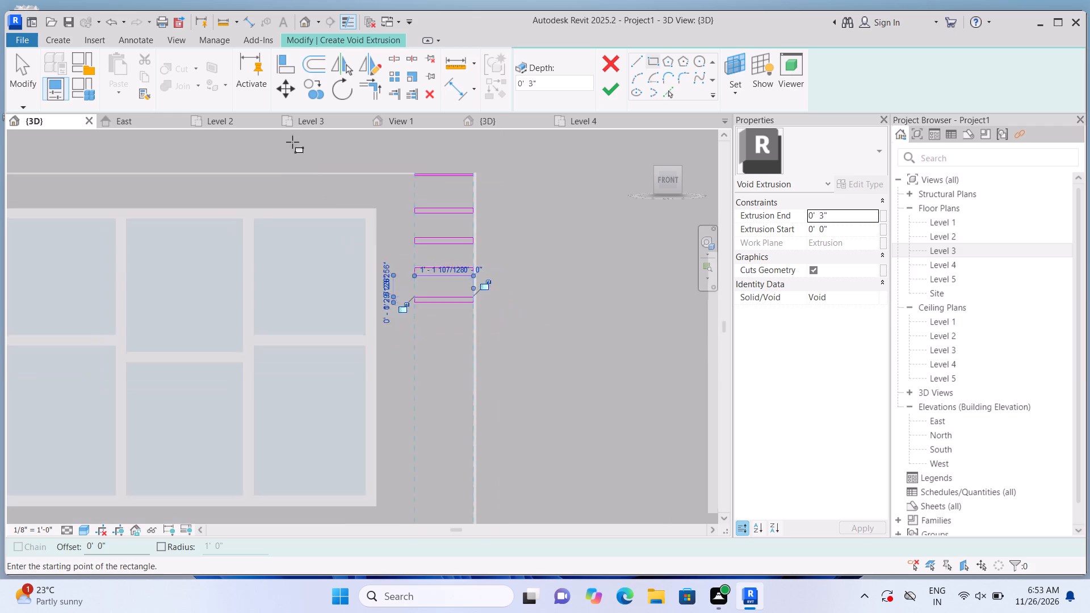
scroll(292, 142, down, 5)
scroll(358, 238, up, 6)
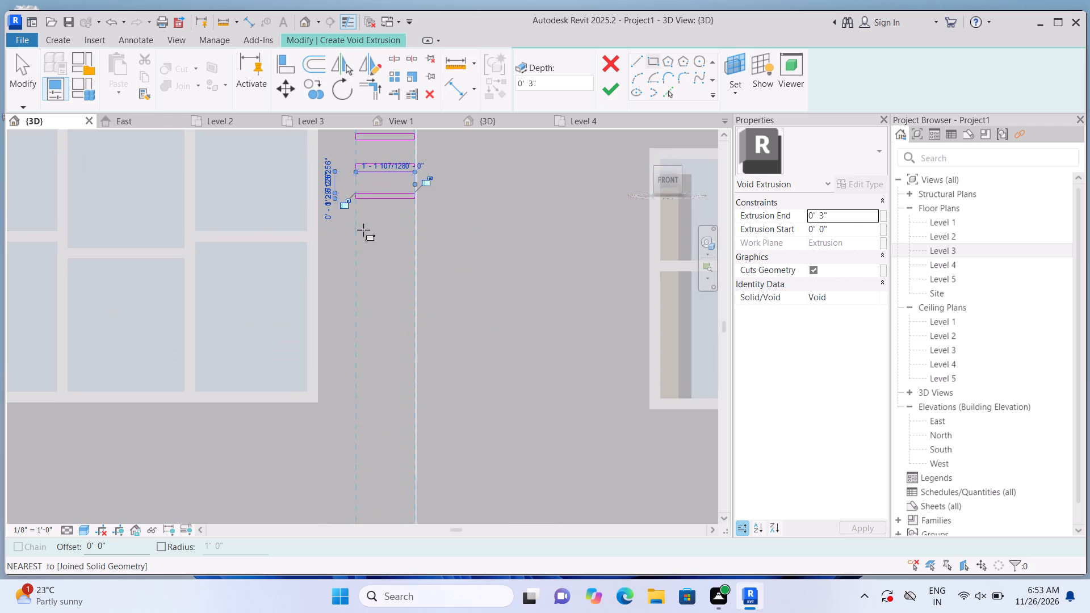
click(354, 230)
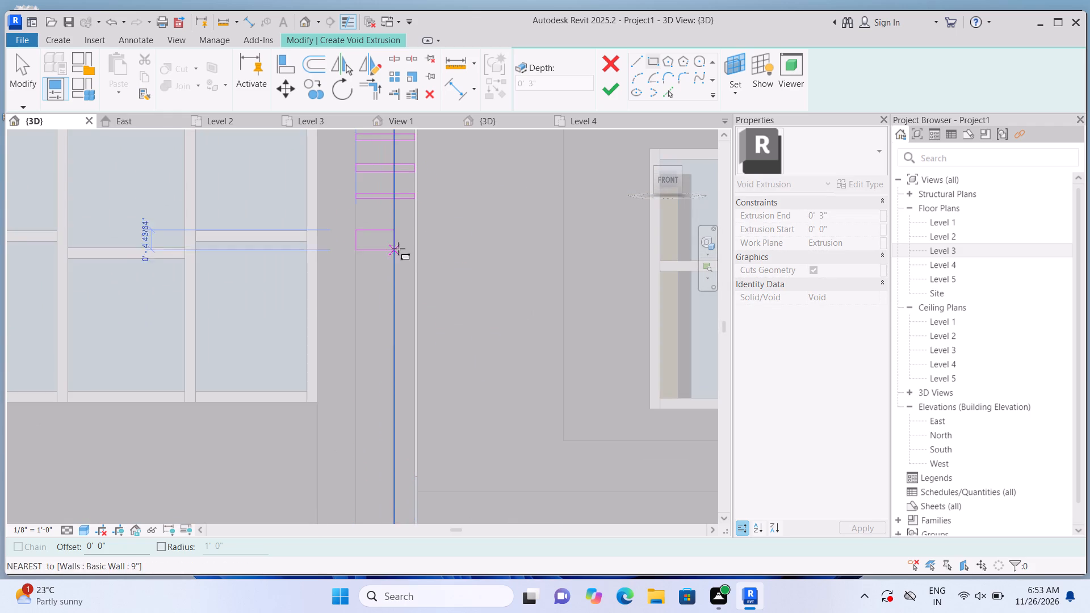
click(410, 237)
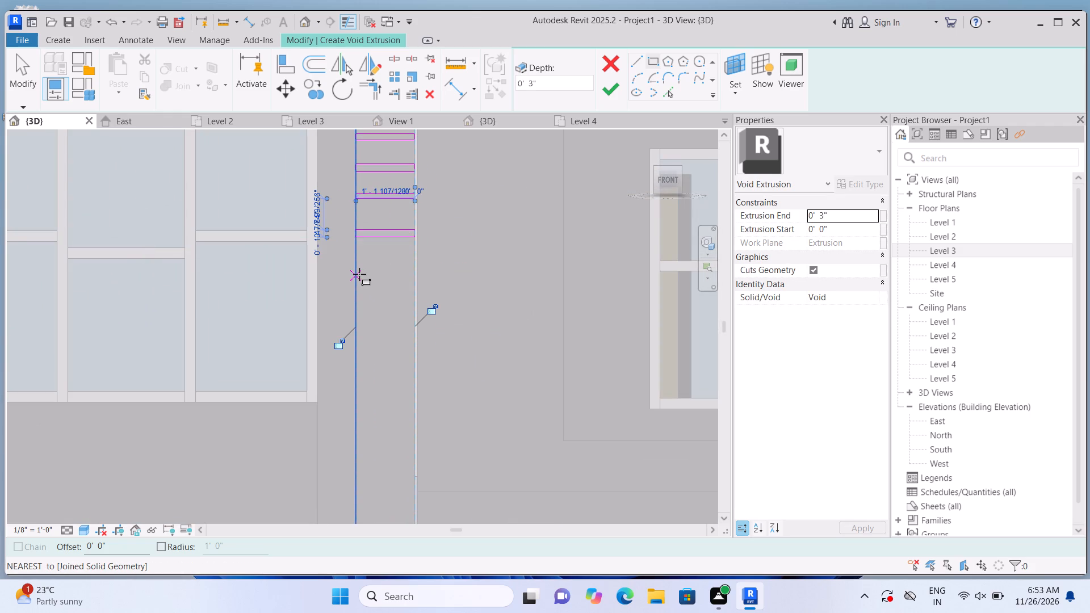
click(359, 271)
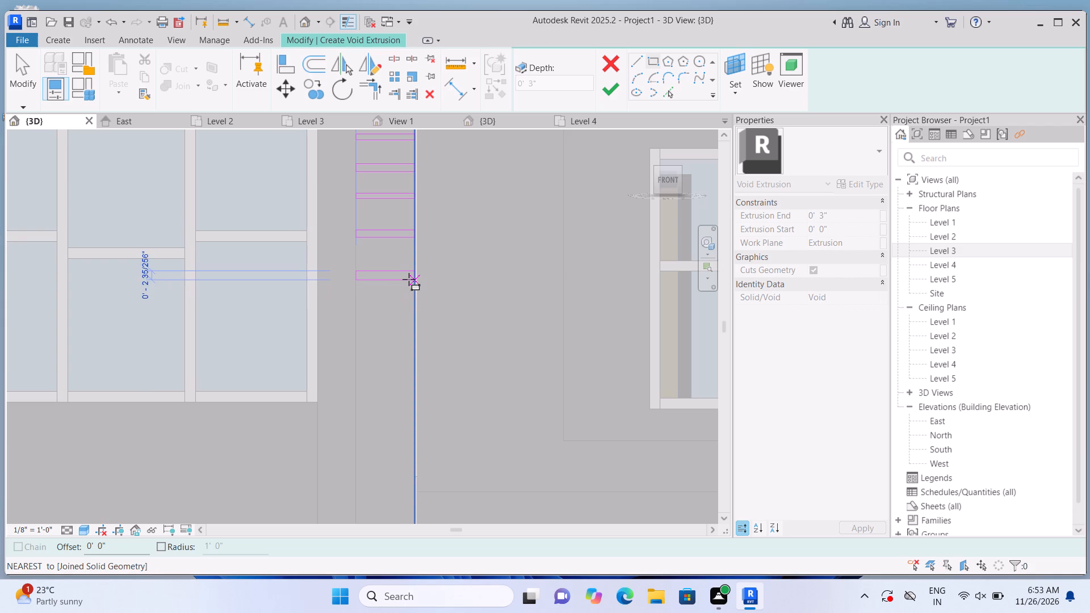
click(409, 279)
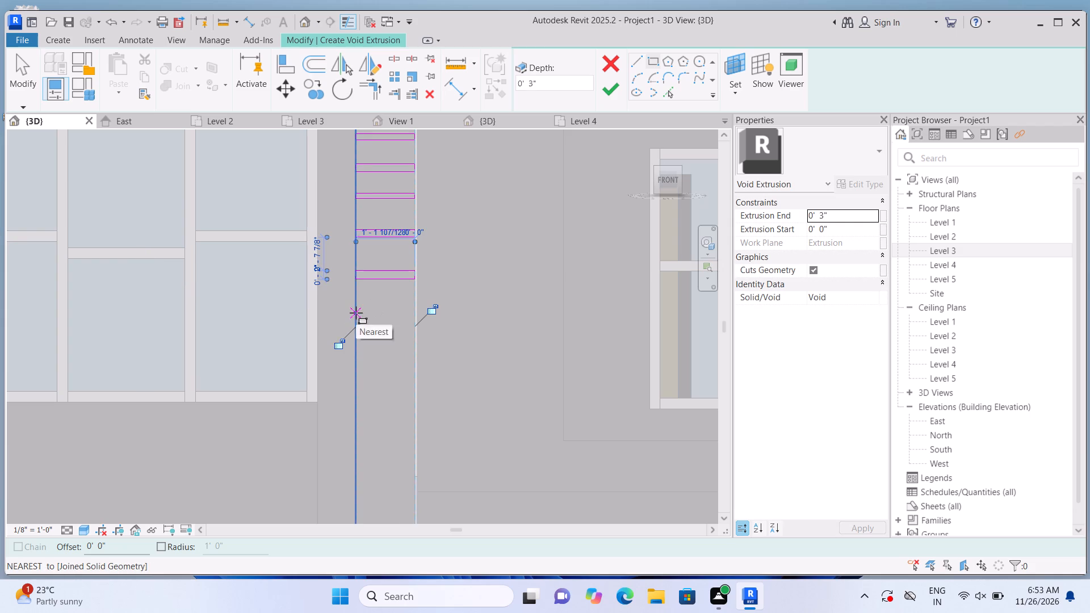
click(357, 312)
click(410, 320)
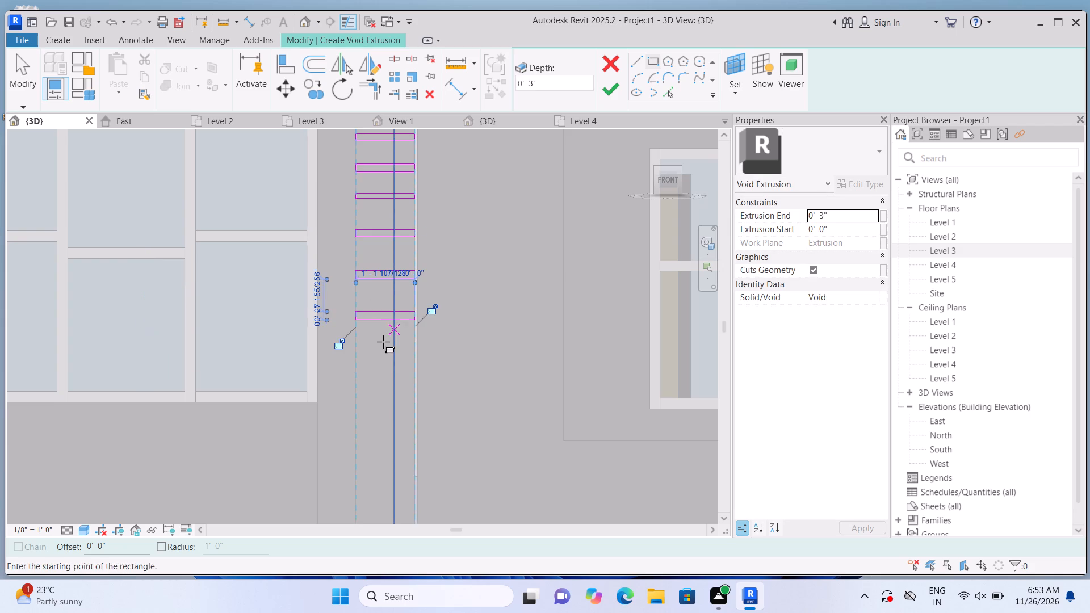
Continue the right-side column with three void strips about 1'-1 7/8" long and 2" high, running down past the upper window's bottom edge.
scroll(385, 341, up, 1)
middle_drag(380, 339, 359, 141)
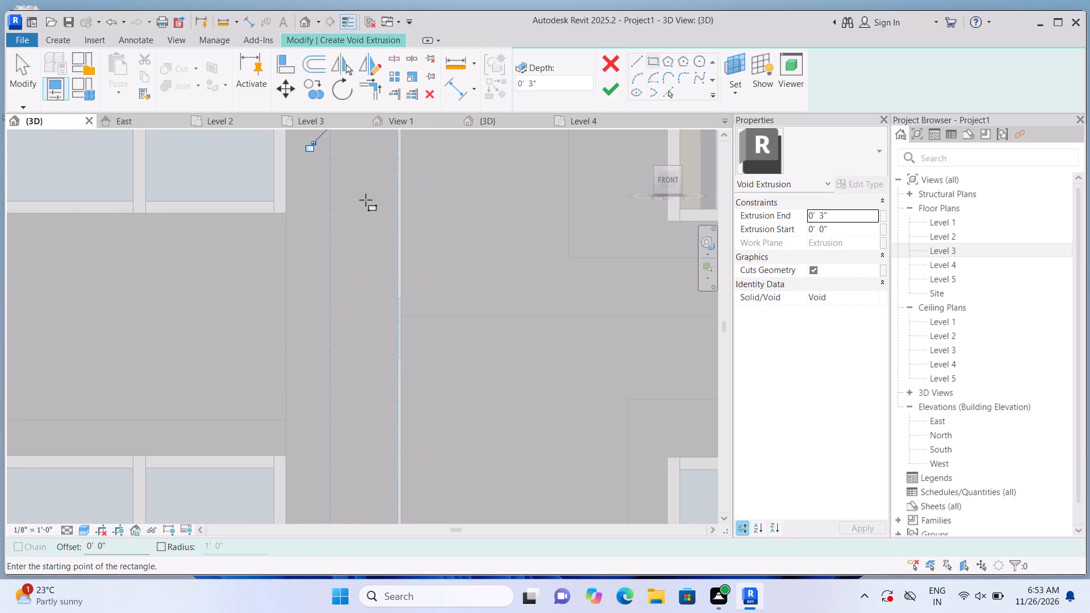
scroll(364, 231, down, 2)
scroll(361, 154, up, 1)
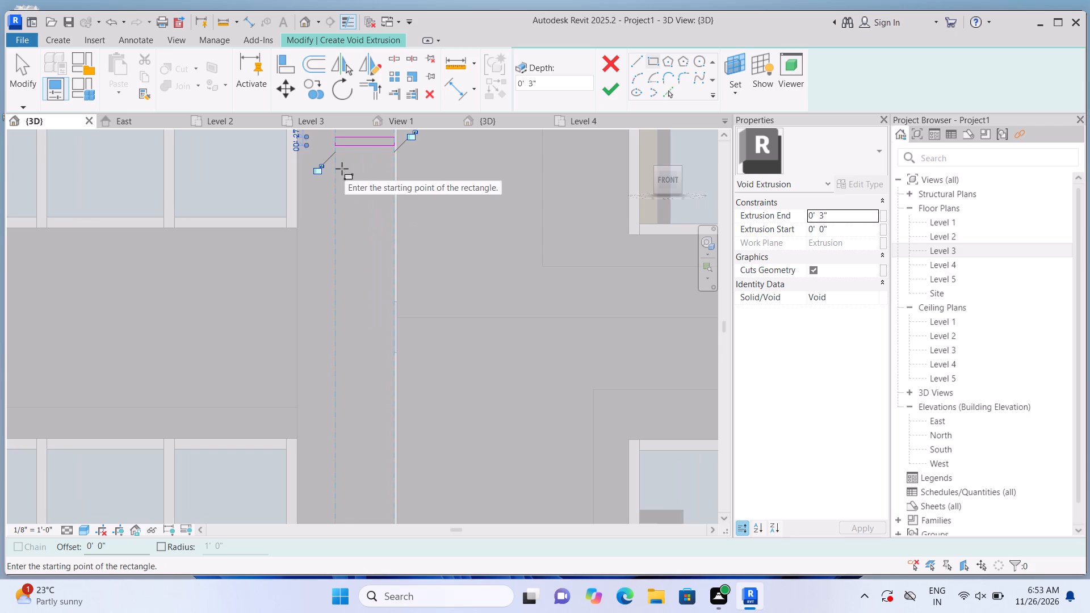
click(334, 174)
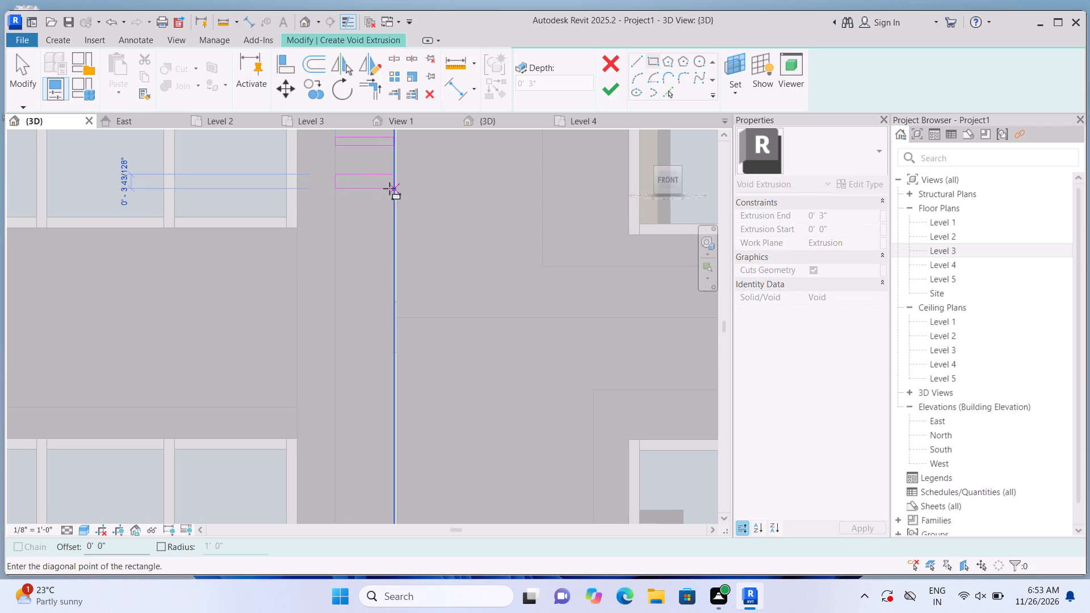
click(389, 183)
click(341, 216)
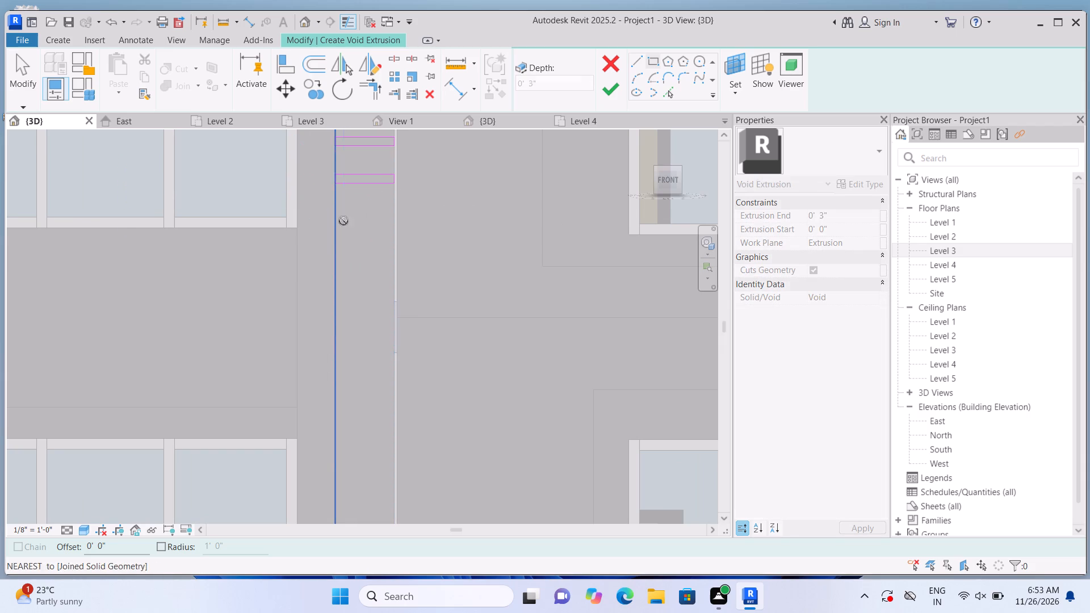
click(391, 224)
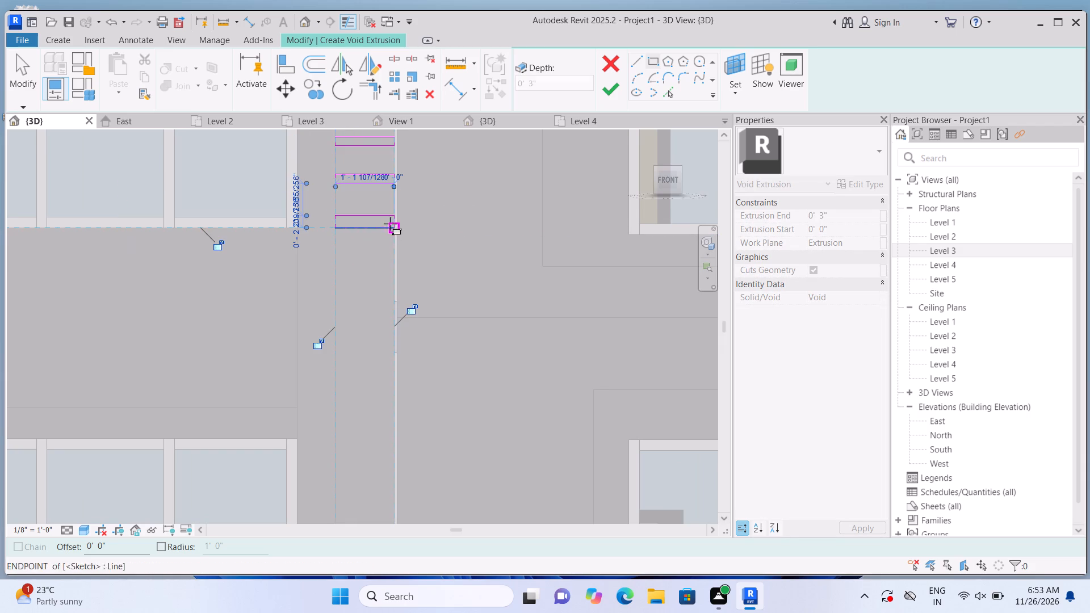
click(338, 261)
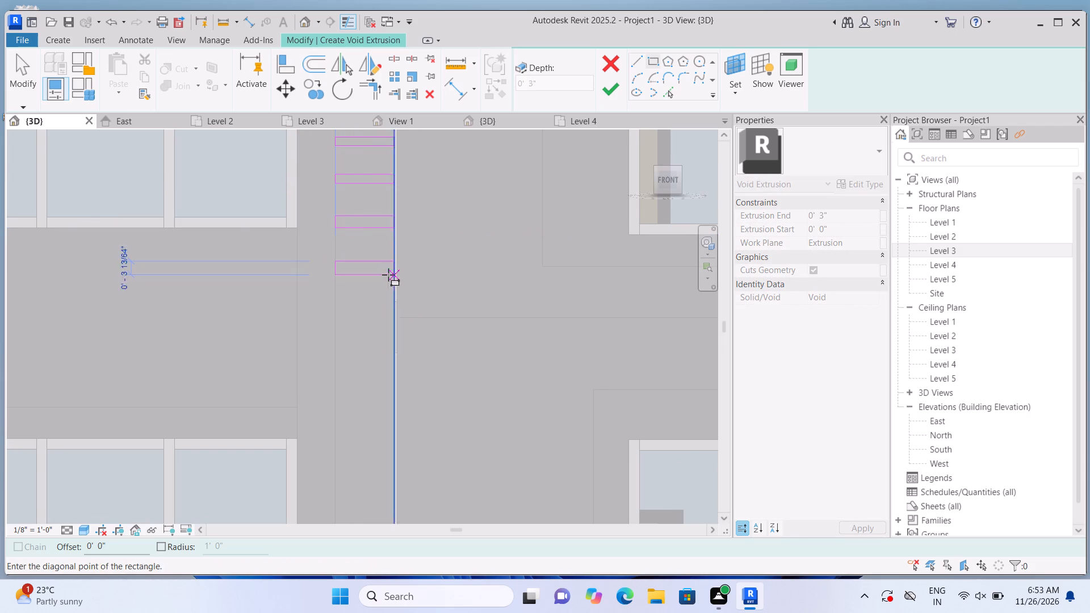
click(388, 270)
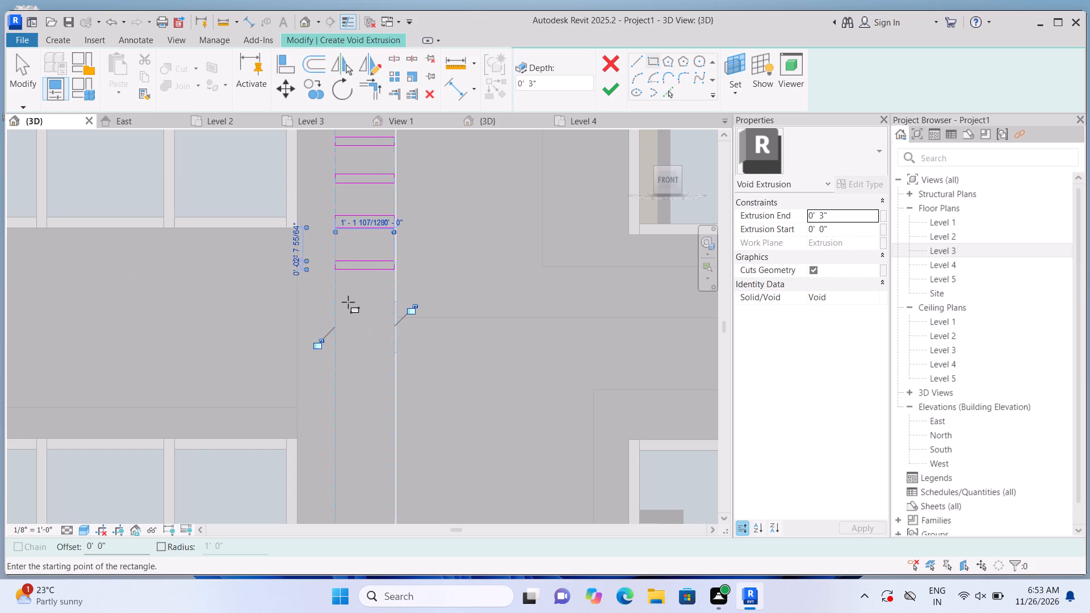
Sketch three more void strips, each about 1'-1 7/8" long and 2" high, down the wall between the upper and lower windows.
click(338, 301)
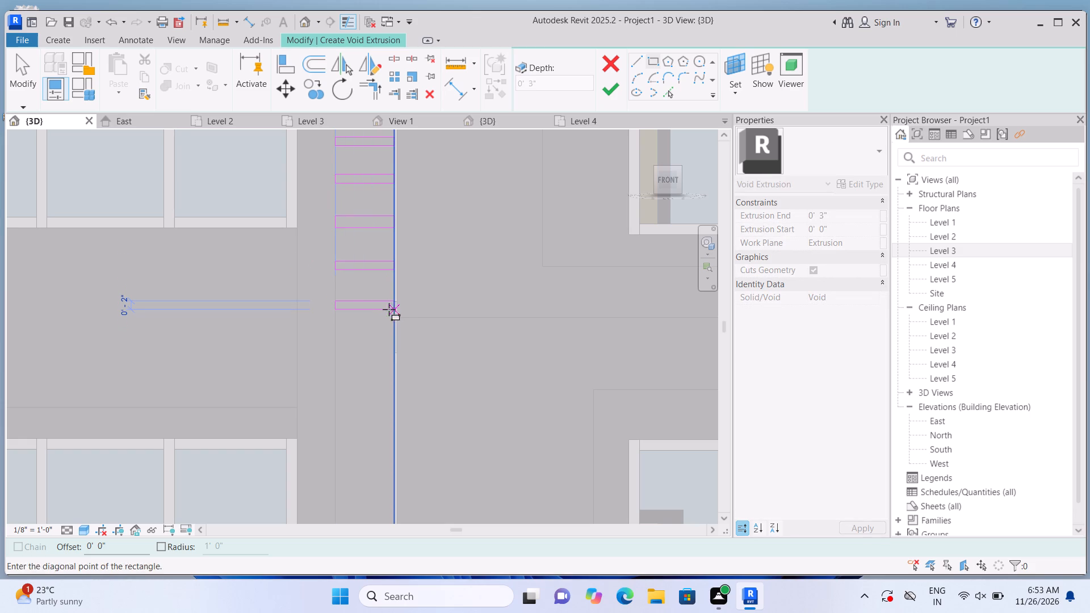
click(391, 309)
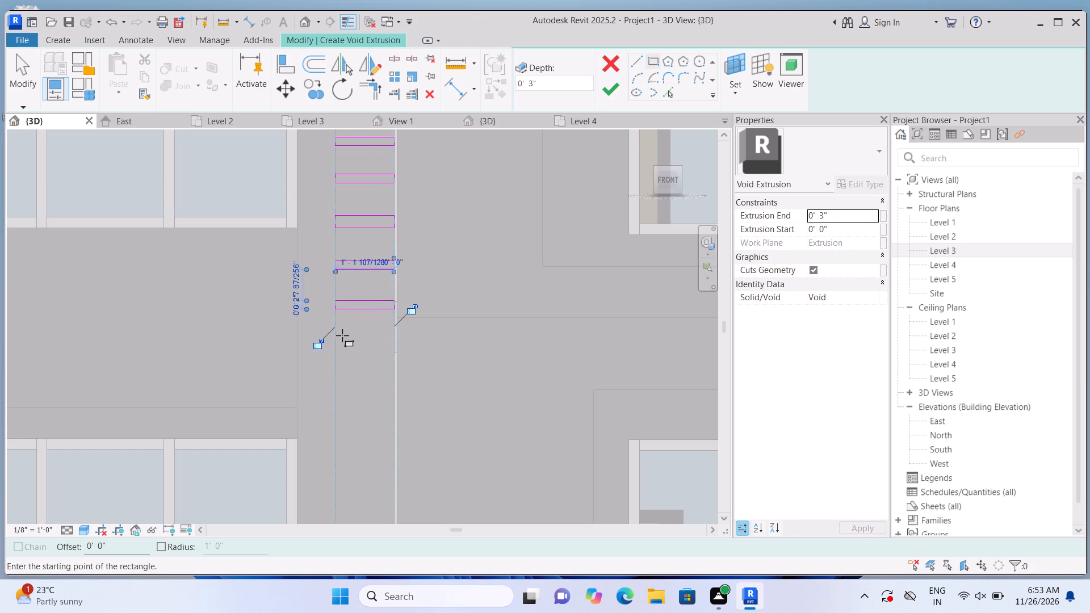
click(340, 335)
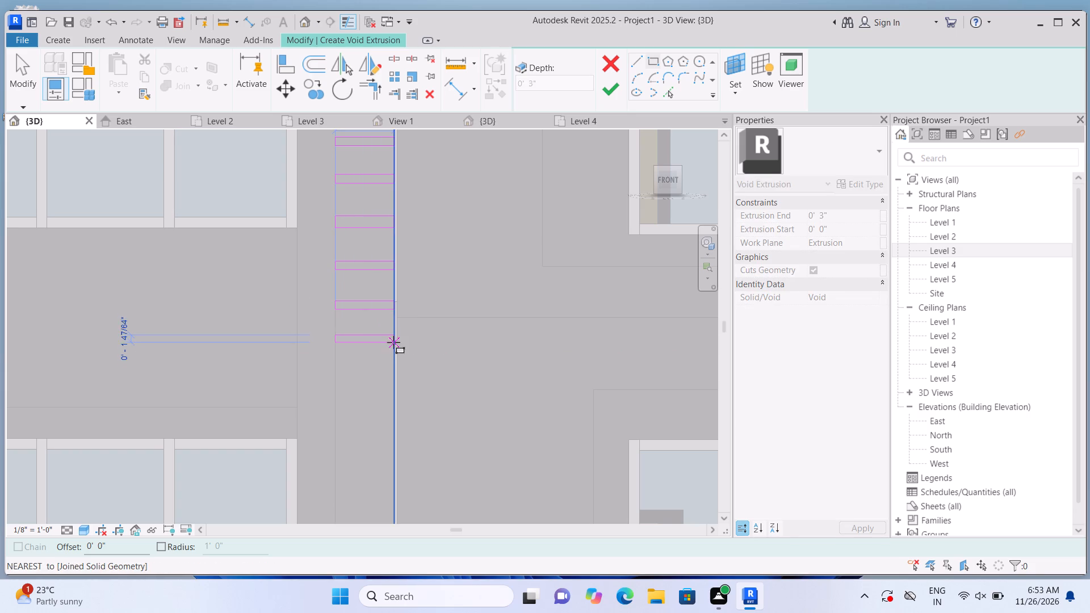
click(391, 342)
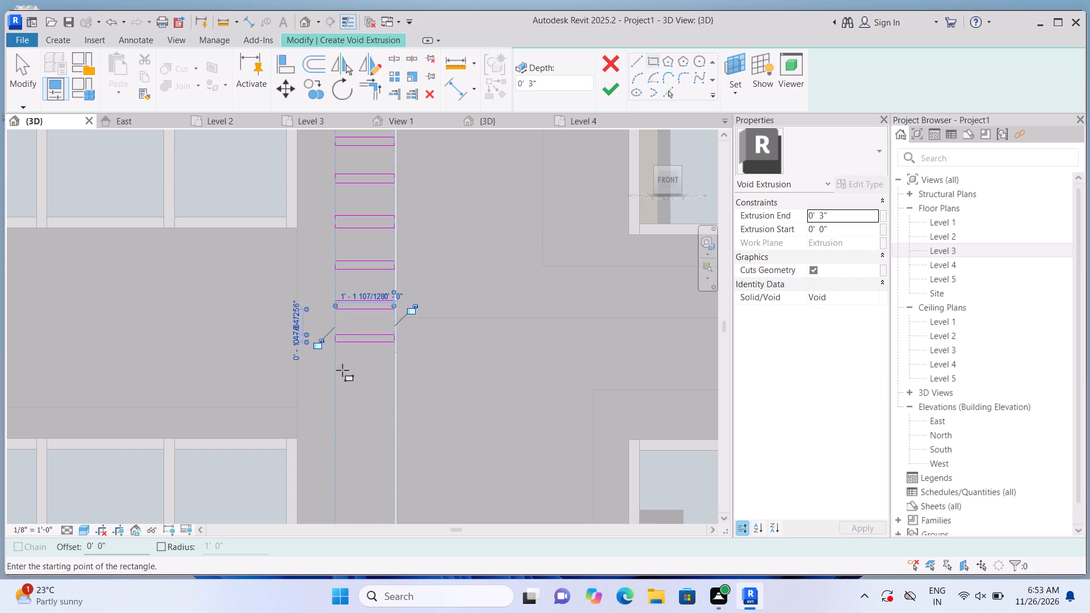
click(339, 370)
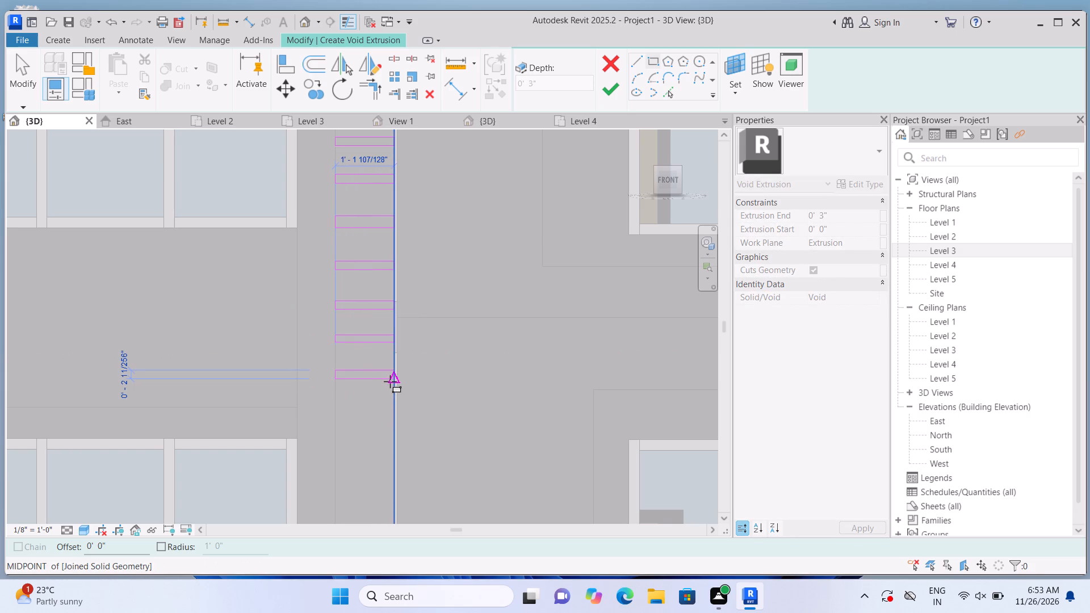
click(390, 379)
Add three void strips about 1'-1 7/8" long to the column, from just above the lower window's head down beside its upper panes.
middle_drag(353, 406, 332, 241)
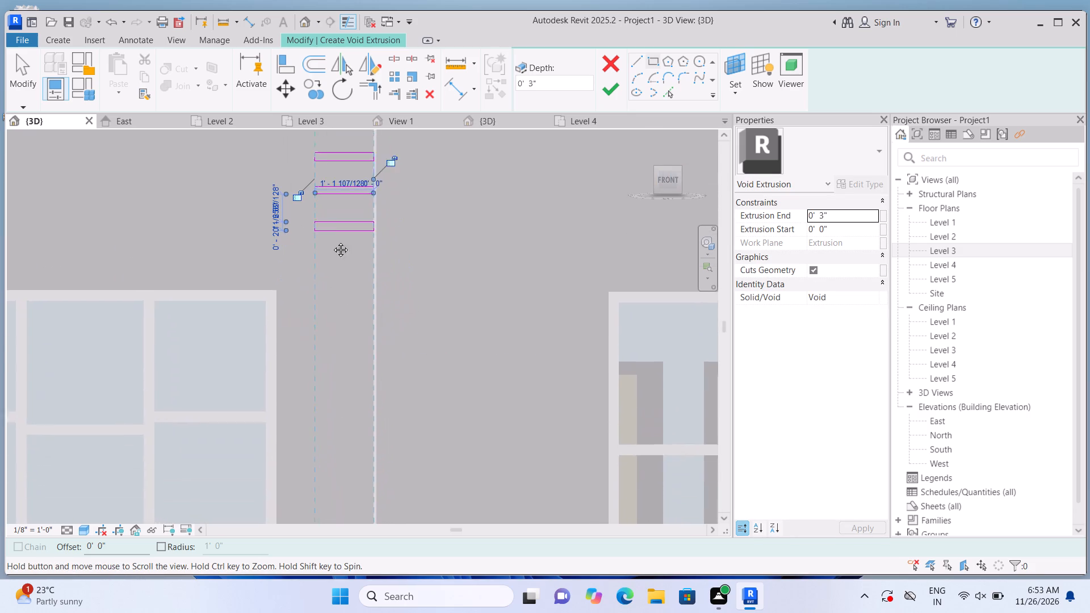
middle_drag(332, 241, 330, 213)
middle_click(329, 212)
click(318, 218)
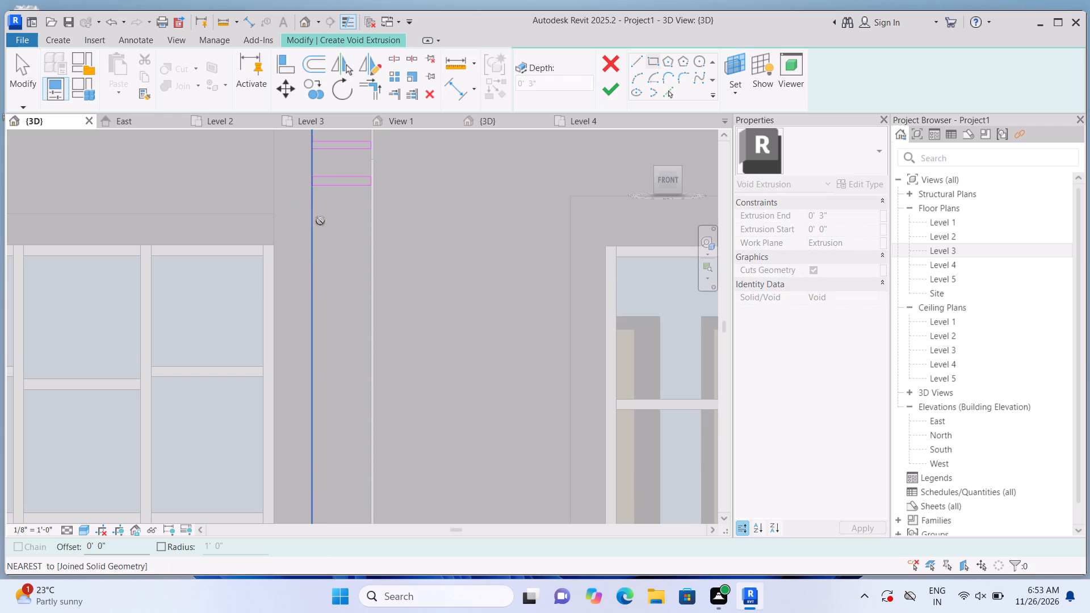
click(369, 228)
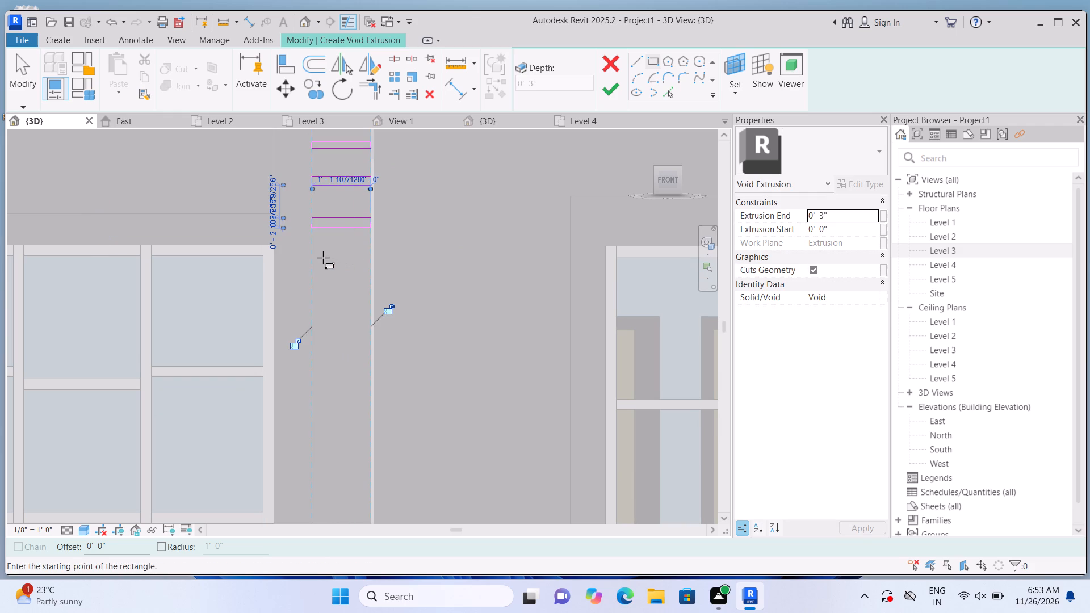
click(312, 258)
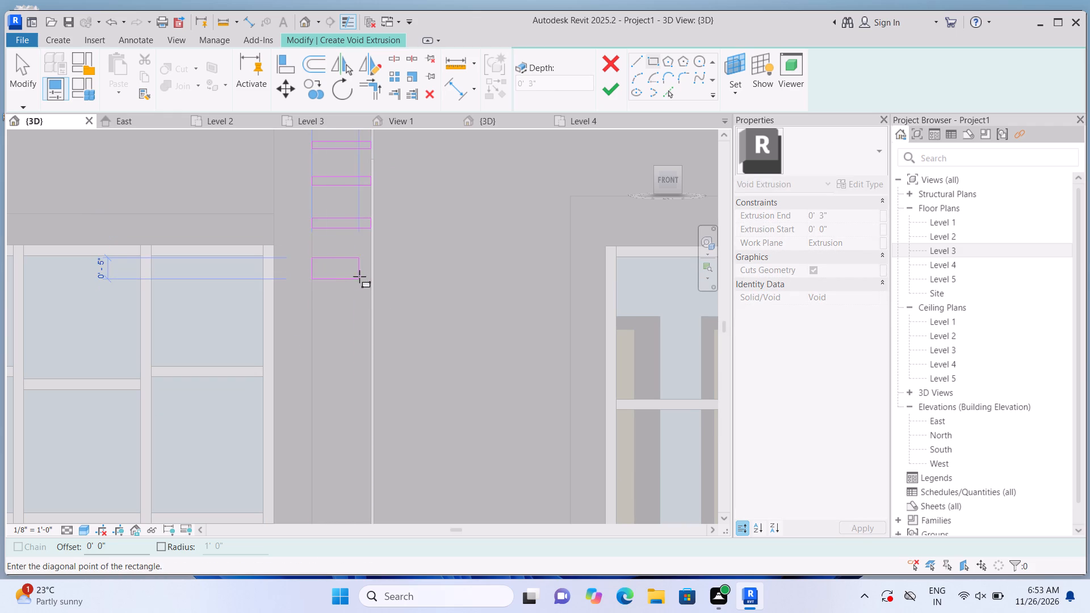
click(366, 268)
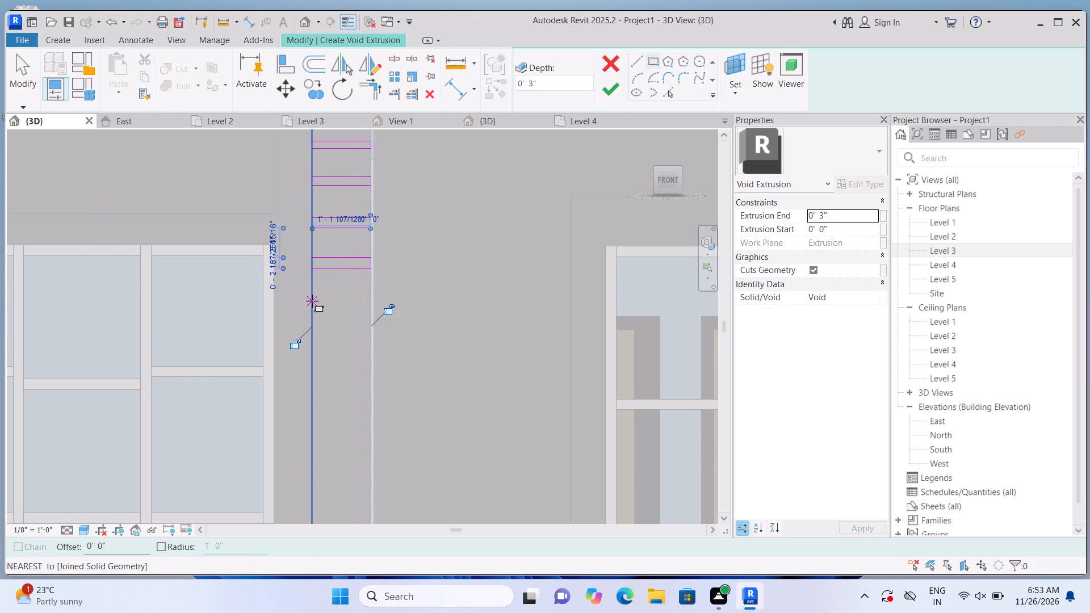
click(312, 301)
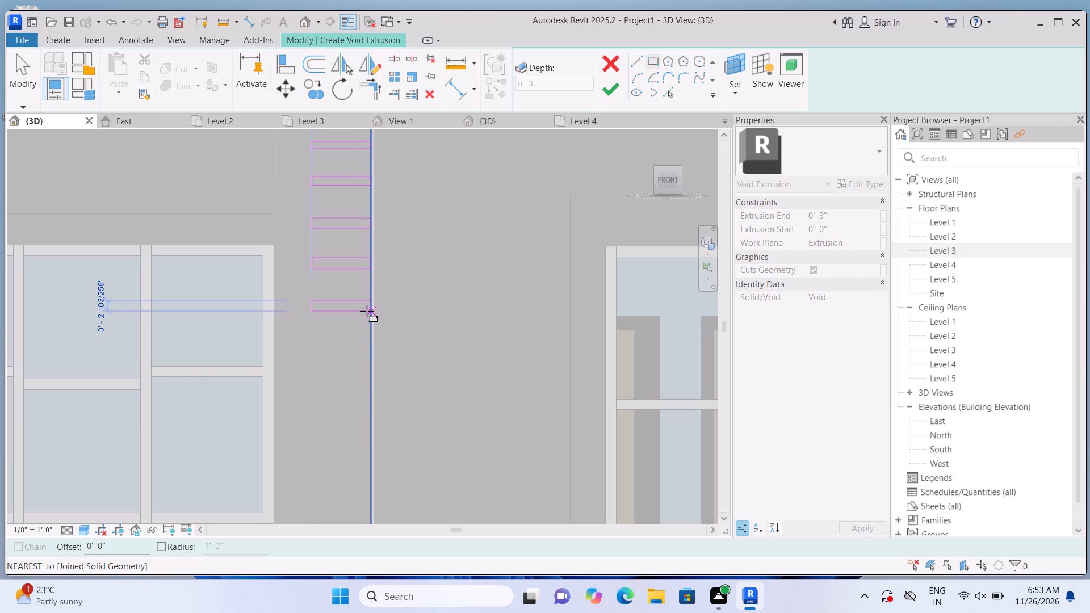
click(367, 311)
Extend the column with three more void strips about 1'-1 7/8" long and 2" high, beginning just above the lower window's transom.
middle_drag(336, 322, 313, 171)
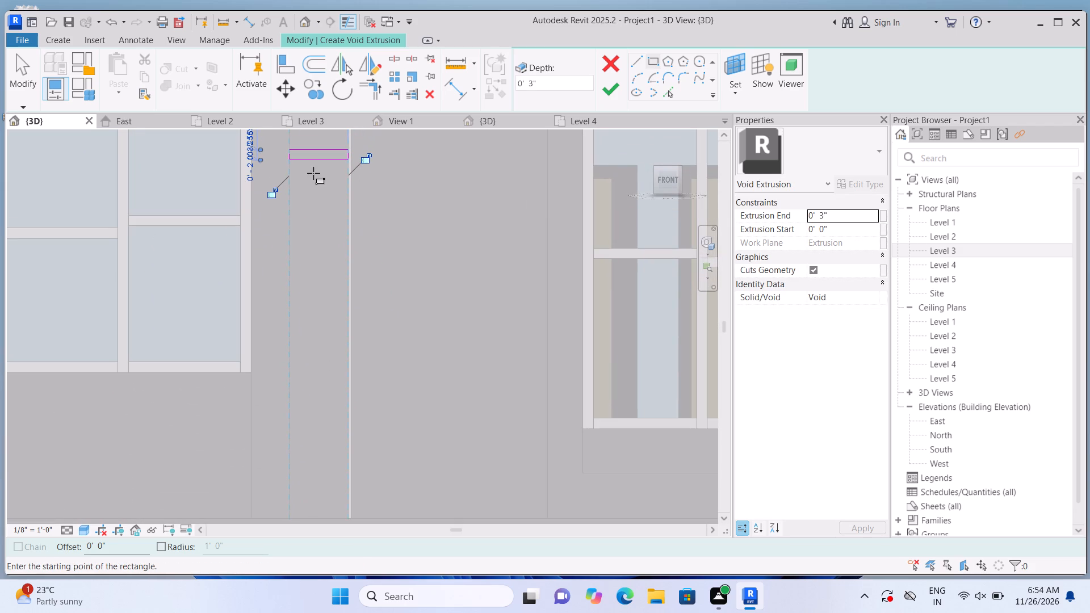
click(291, 194)
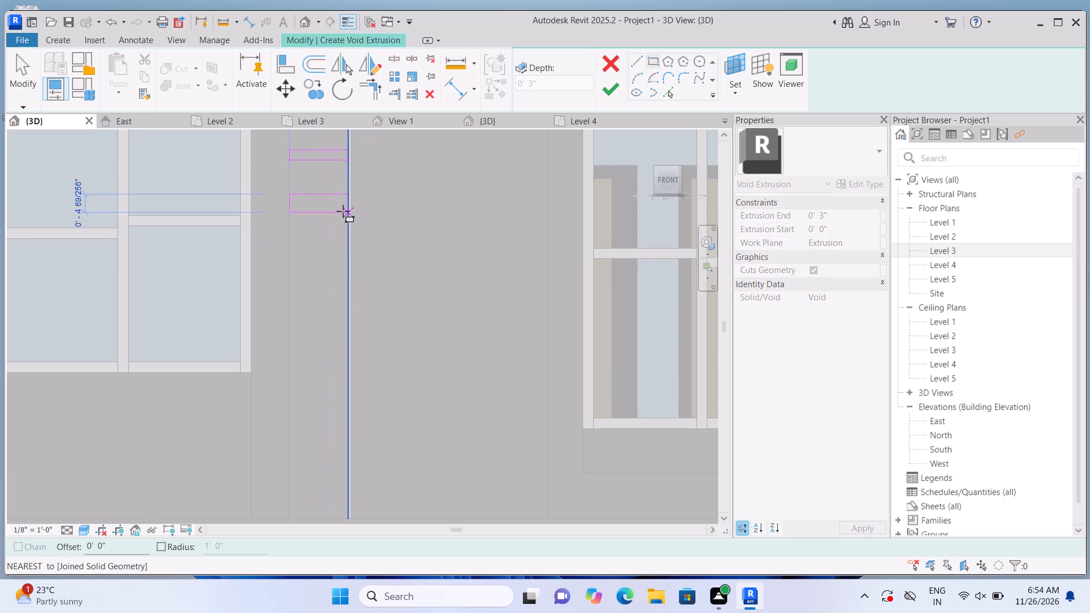
click(343, 203)
click(292, 232)
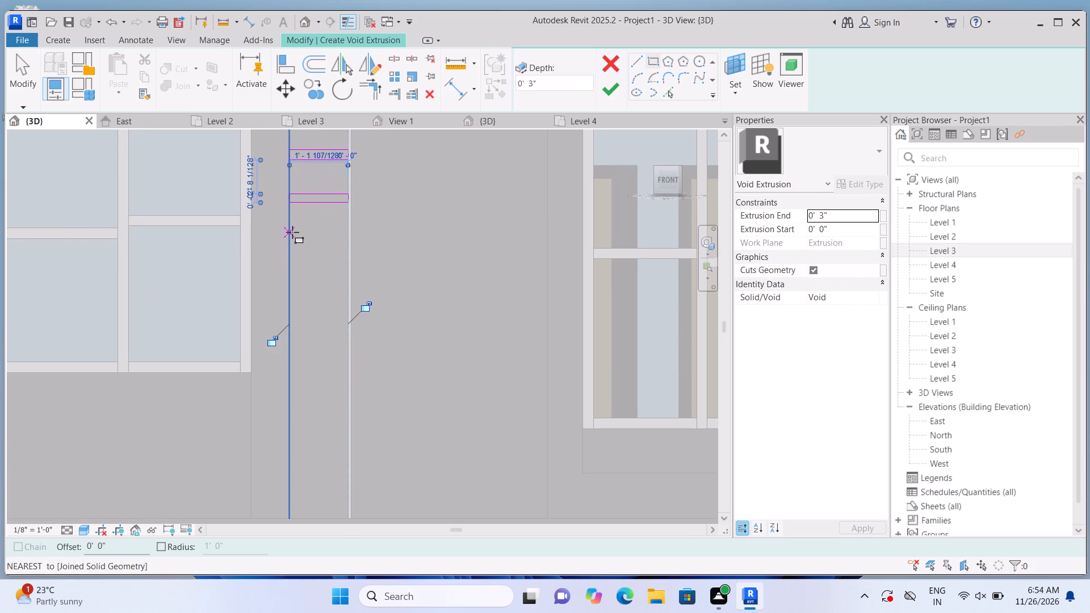
click(343, 240)
middle_drag(315, 267, 294, 197)
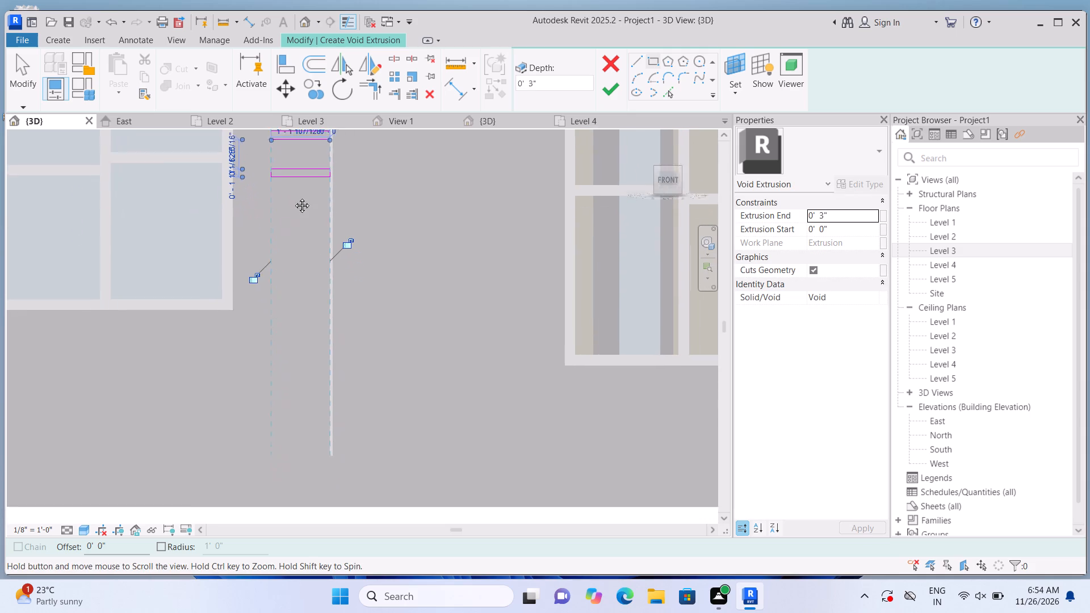
middle_drag(294, 197, 290, 184)
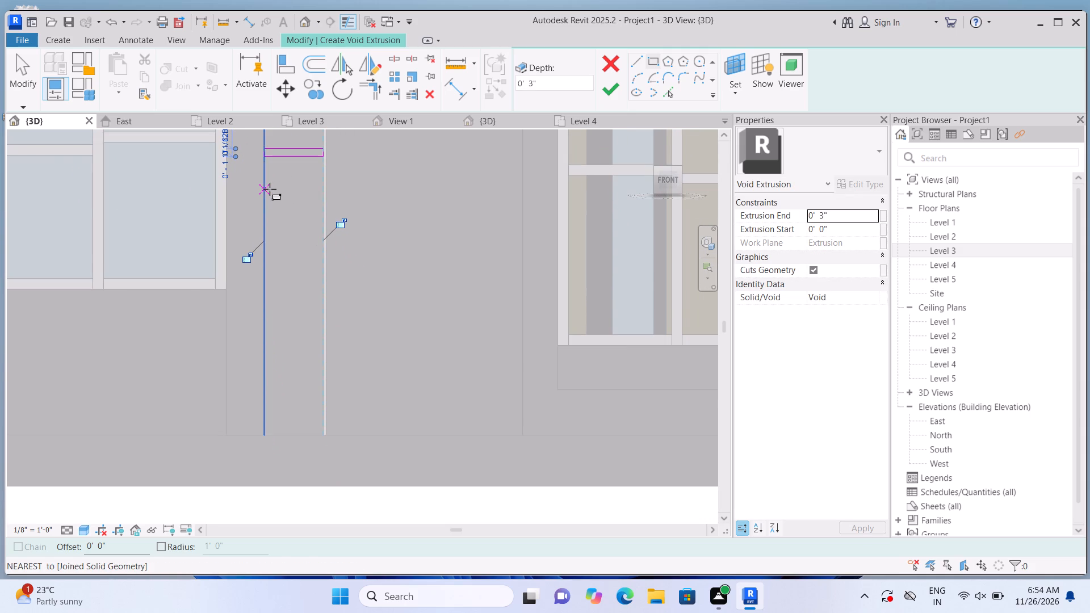
click(270, 189)
click(321, 198)
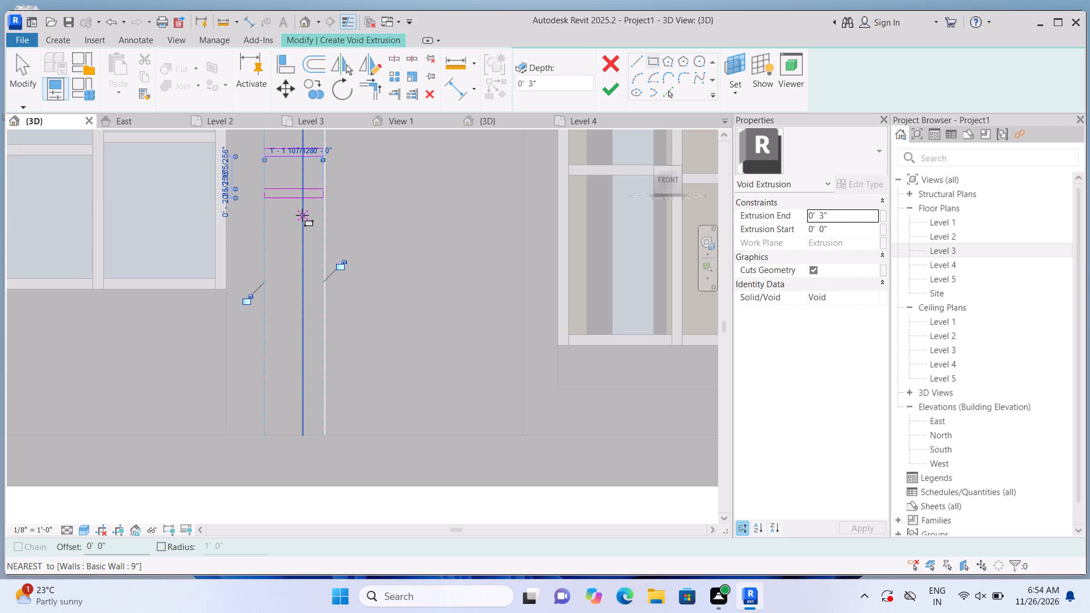
Sketch three more void strips about 1'-1 7/8" long beside the lower window, ending with one flush with the window's bottom edge.
click(263, 230)
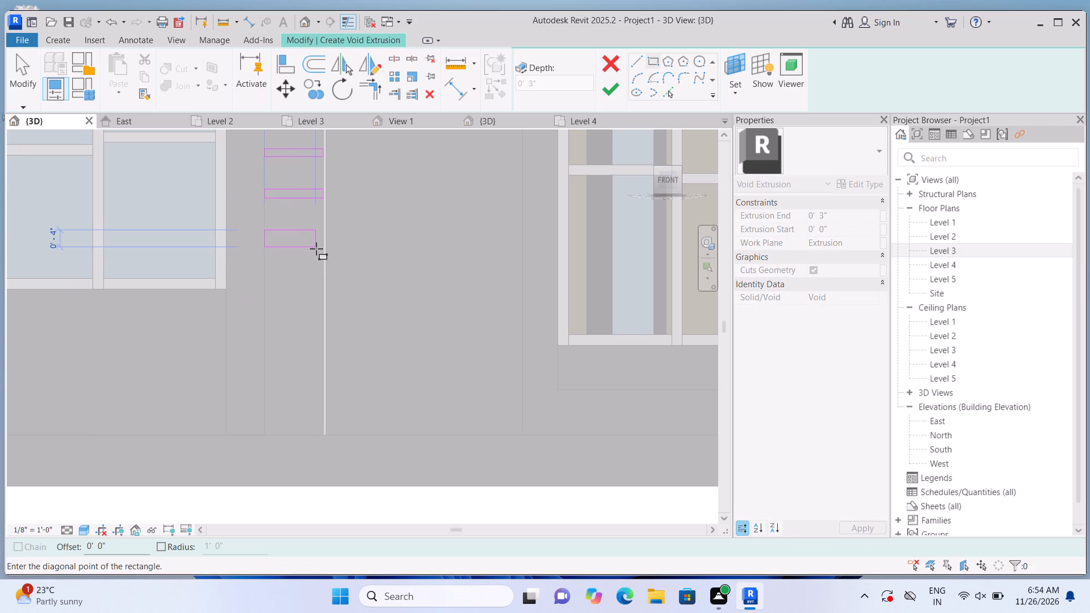
scroll(316, 249, up, 4)
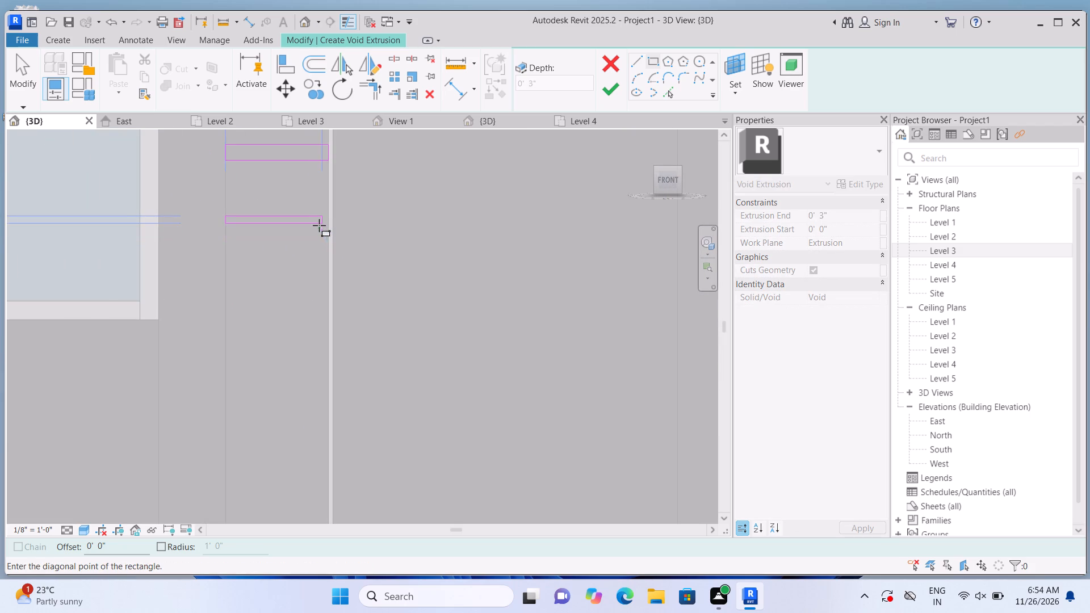
click(324, 225)
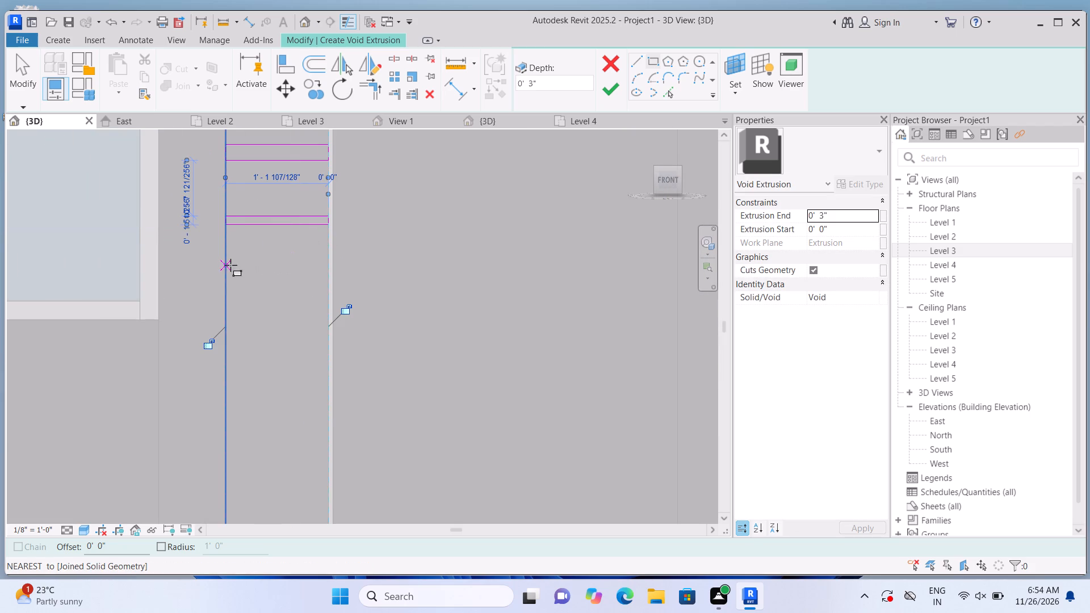
click(230, 265)
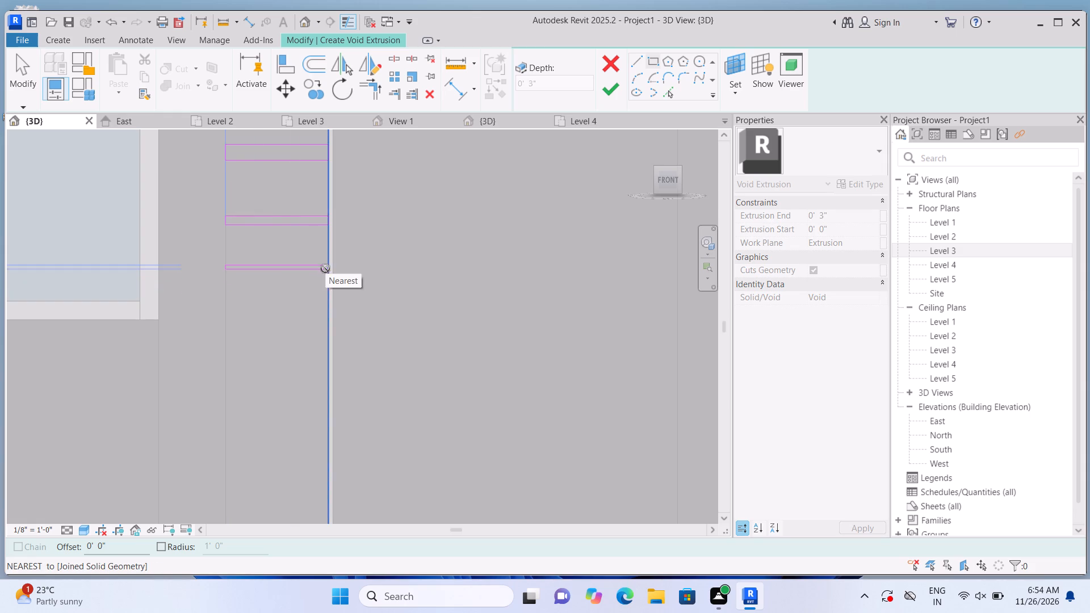
click(325, 273)
scroll(312, 283, up, 1)
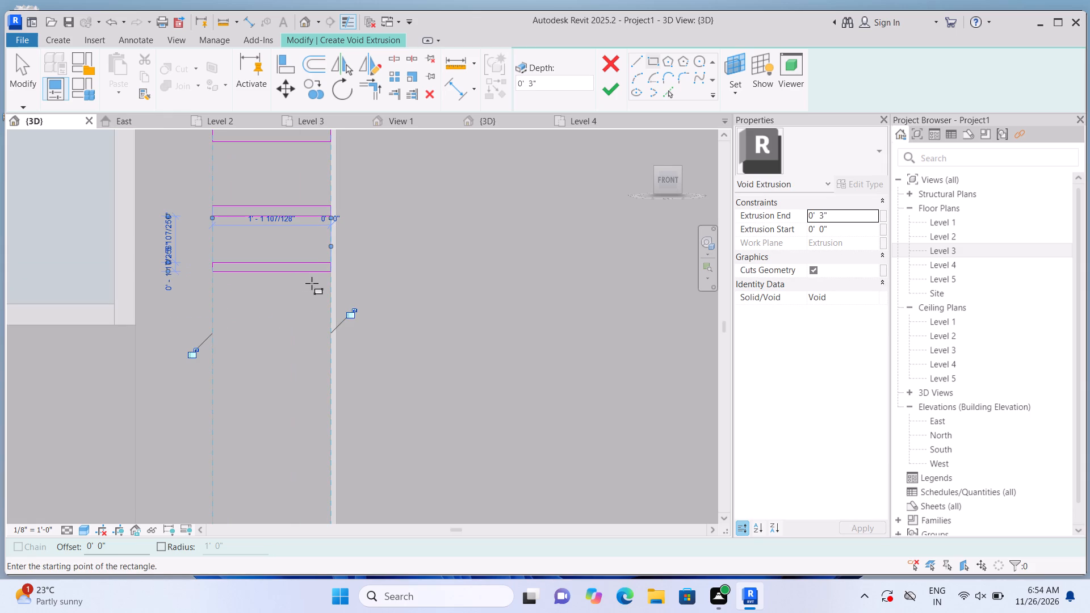
click(216, 314)
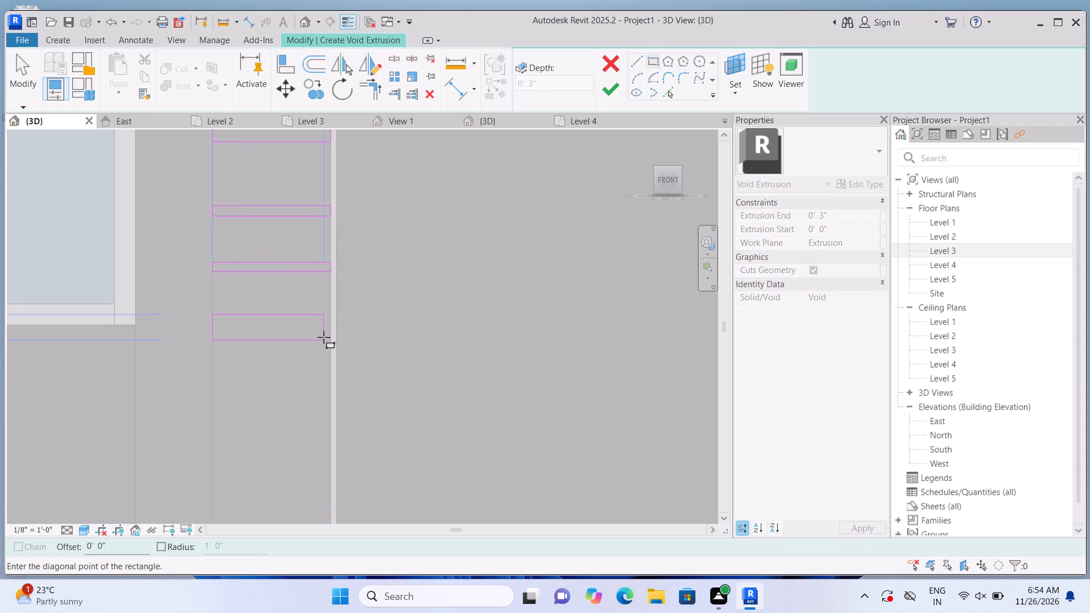
click(326, 325)
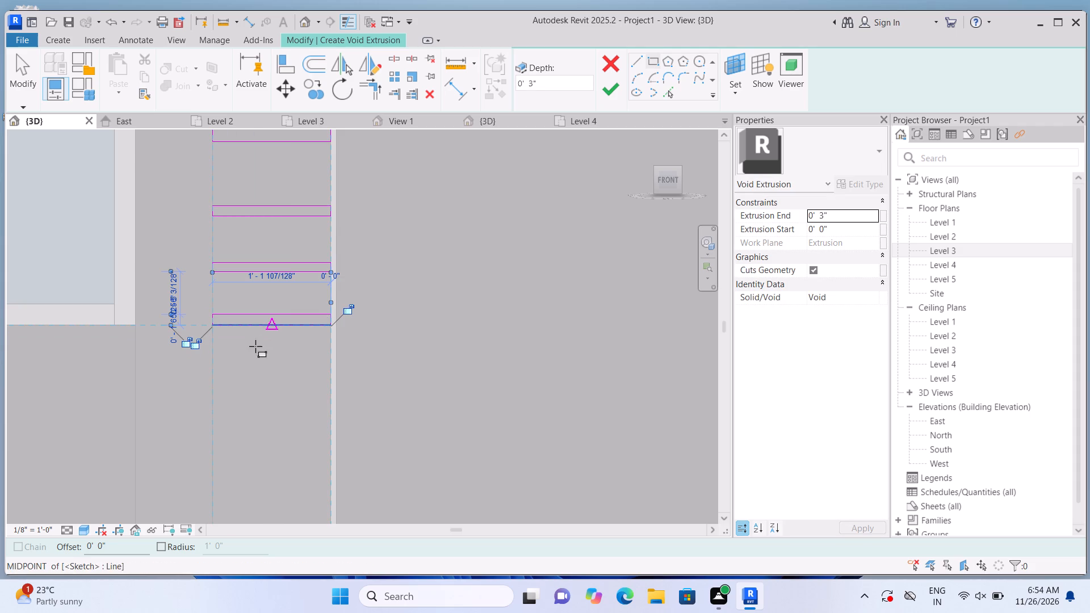
Sketch two more void strips, each about 1'-1 7/8" long, in the column below the lower window's bottom edge.
click(217, 363)
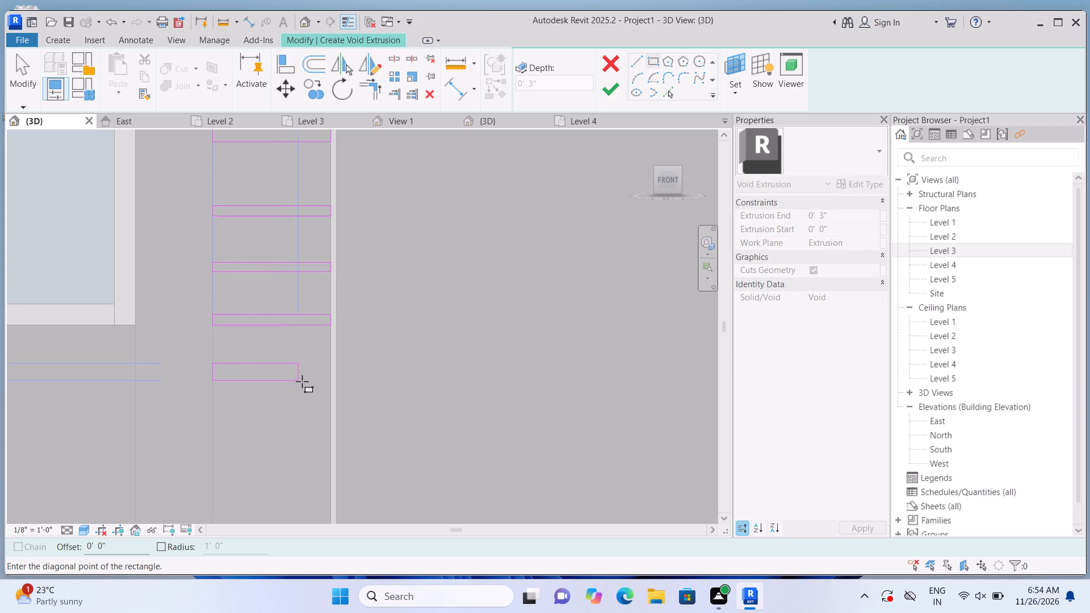
click(326, 372)
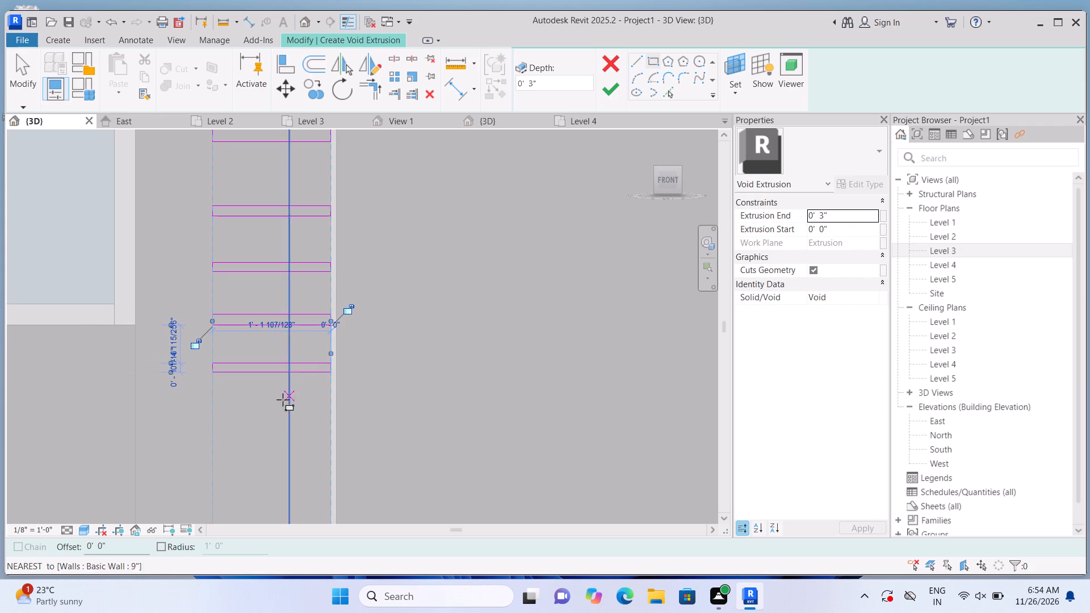
click(217, 414)
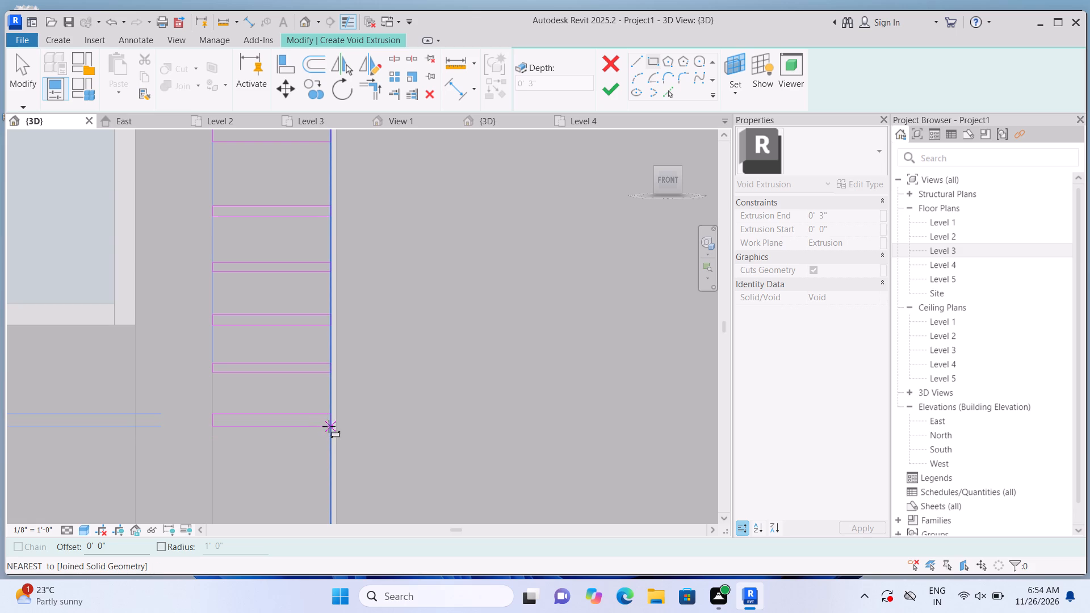
click(325, 422)
middle_drag(245, 477, 250, 314)
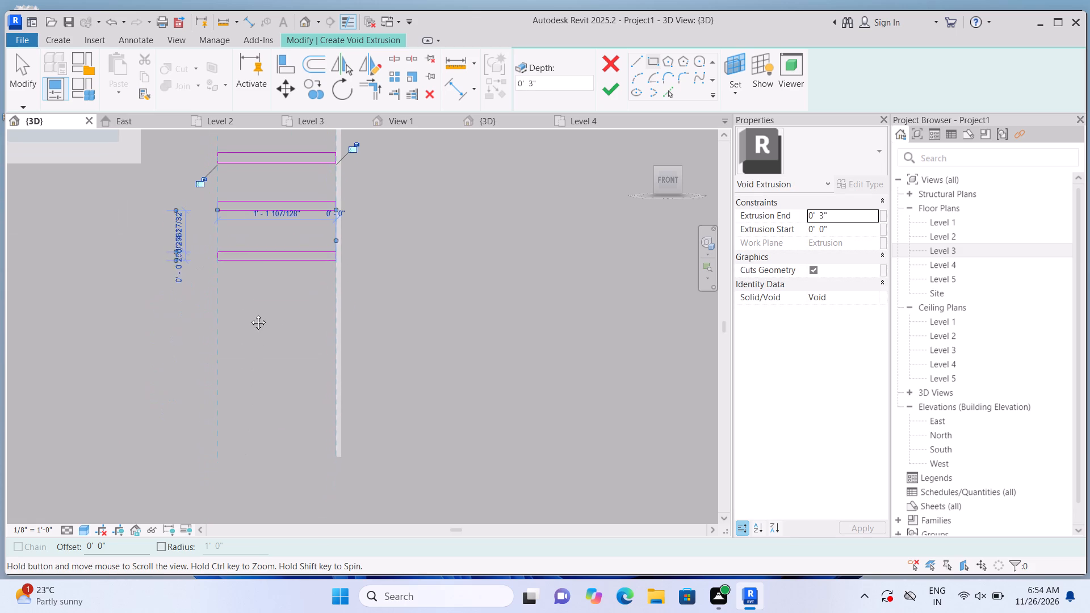
Sketch three more void strips, each about 1'-1 7/8" long, continuing the column down to just above the wall's base.
middle_drag(250, 314, 253, 289)
click(224, 279)
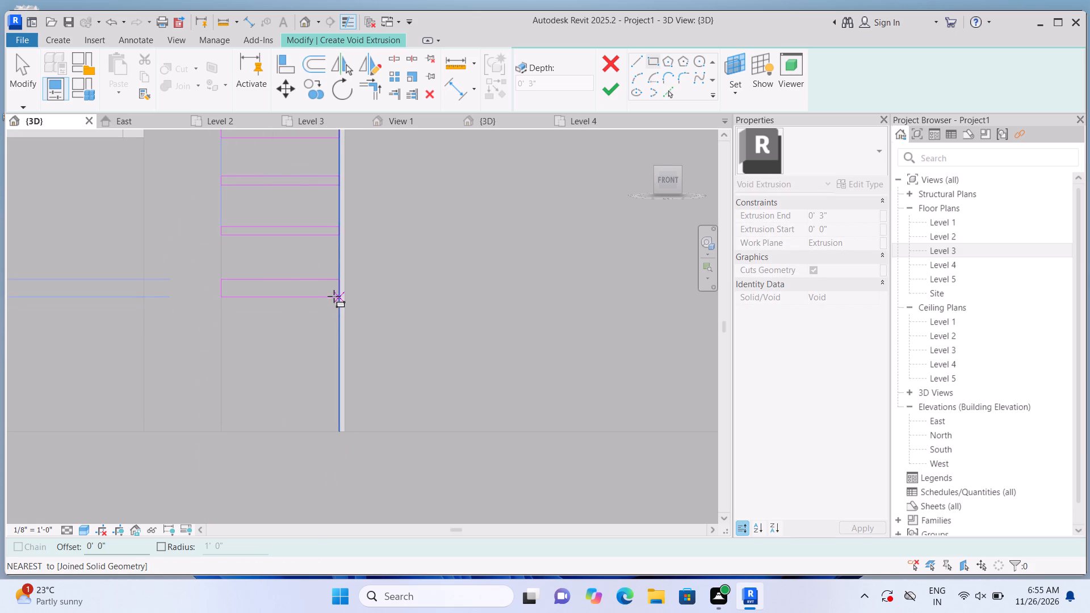
click(333, 288)
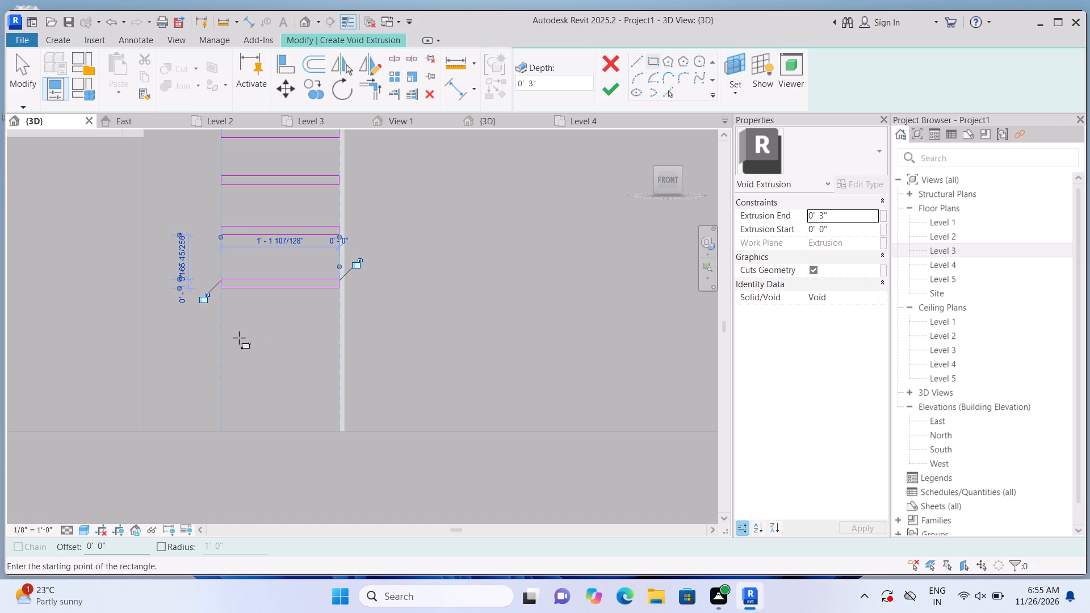
click(217, 337)
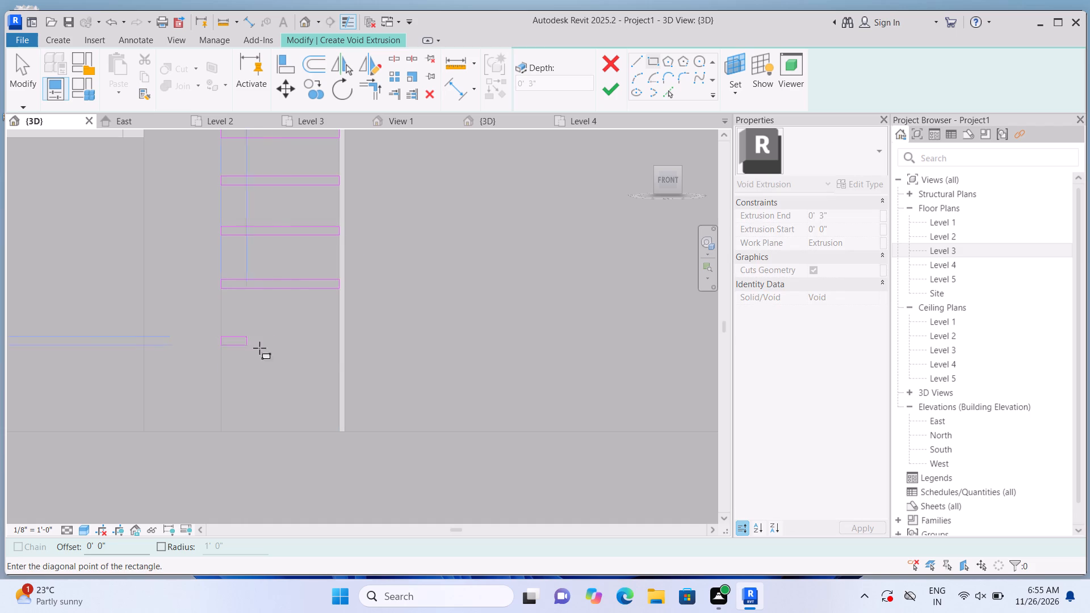
click(336, 342)
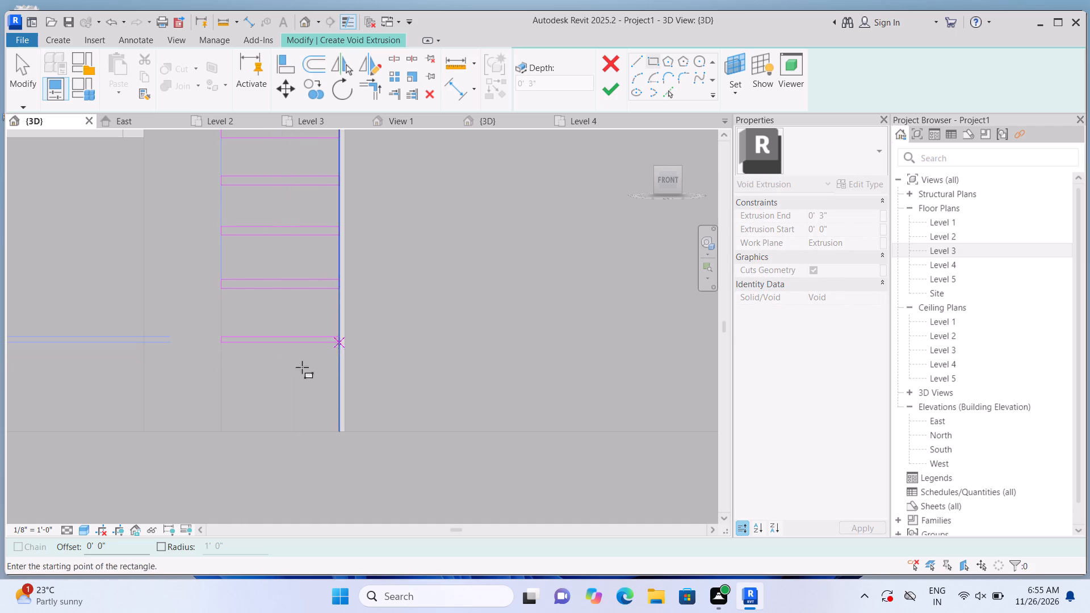
click(225, 383)
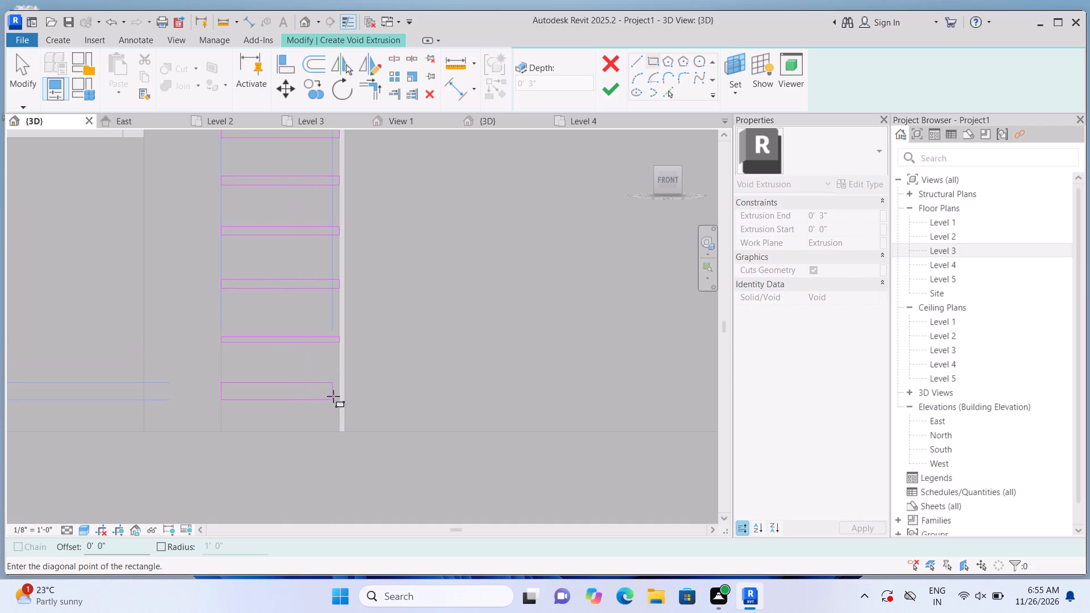
click(339, 392)
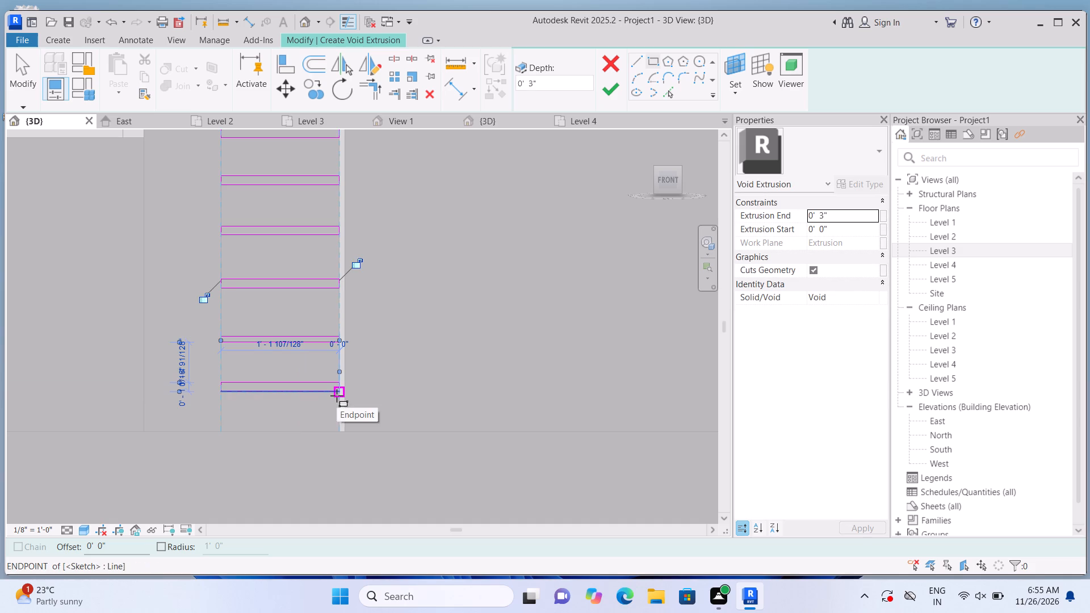
scroll(360, 399, down, 10)
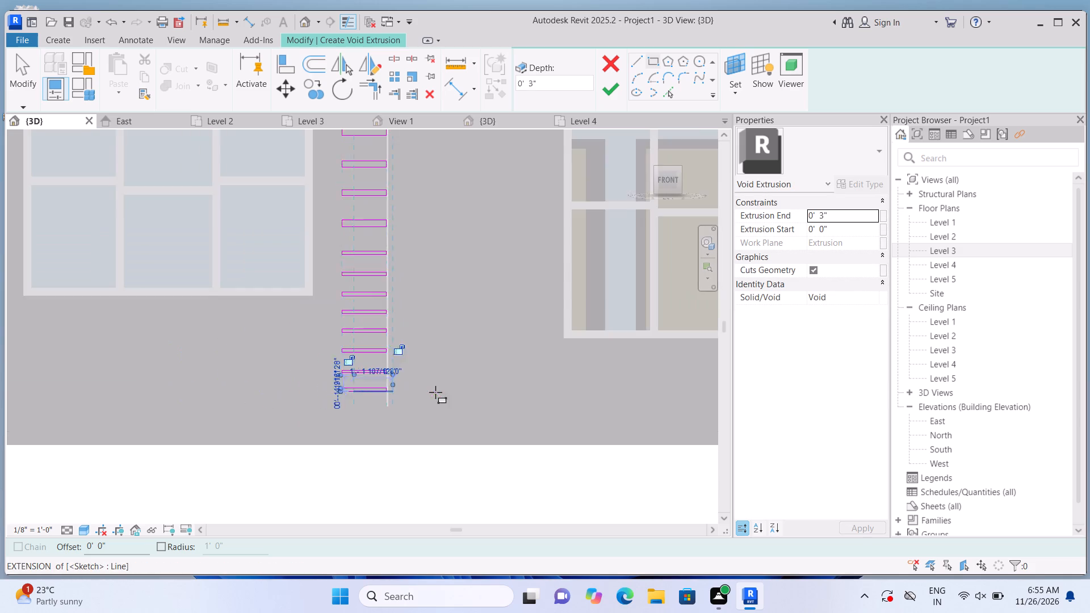
scroll(435, 392, down, 6)
scroll(308, 292, up, 2)
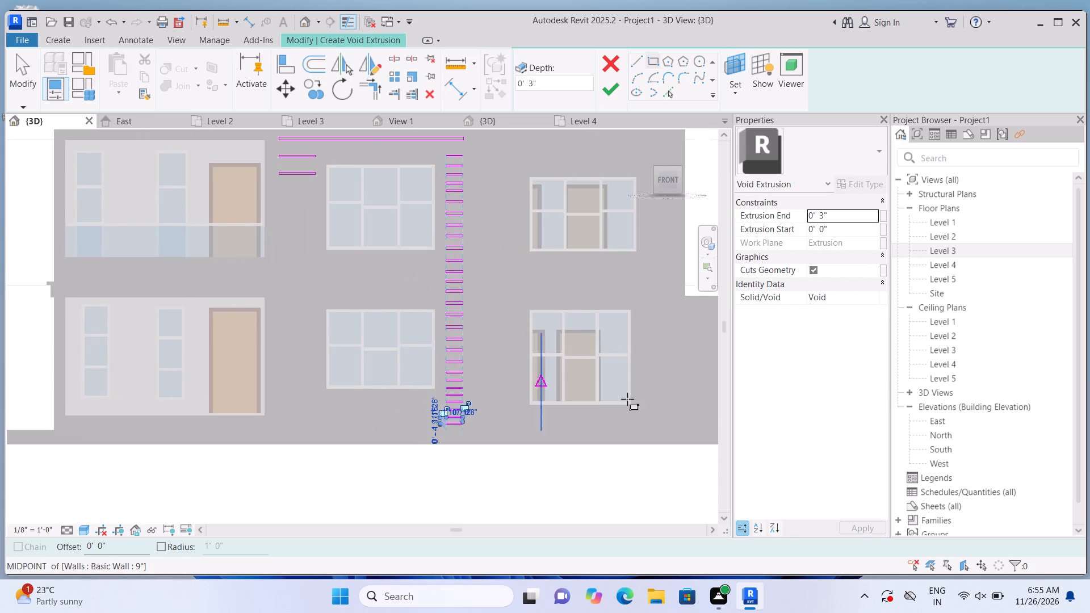
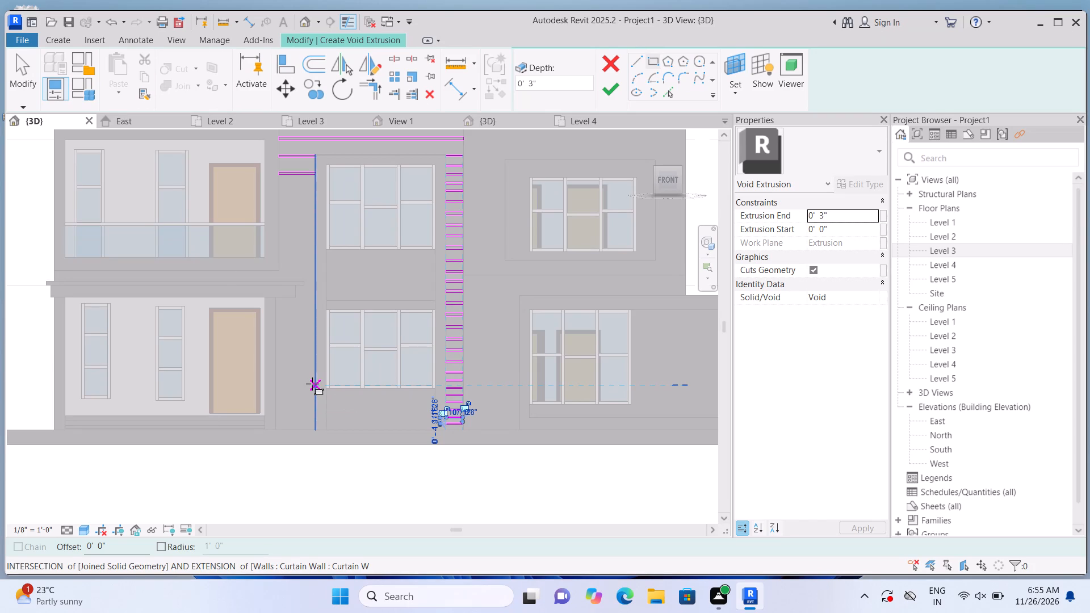
Sketch a void strip about 2'-6" long beside the upper window, in the column nearest the balcony, below its existing strips.
scroll(347, 190, up, 4)
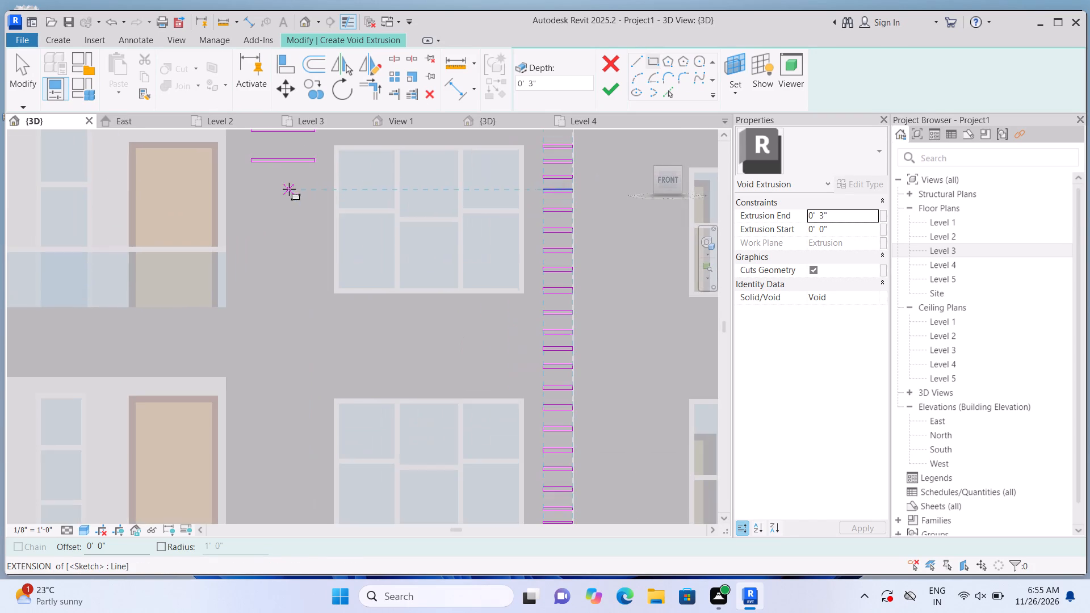
scroll(285, 194, down, 1)
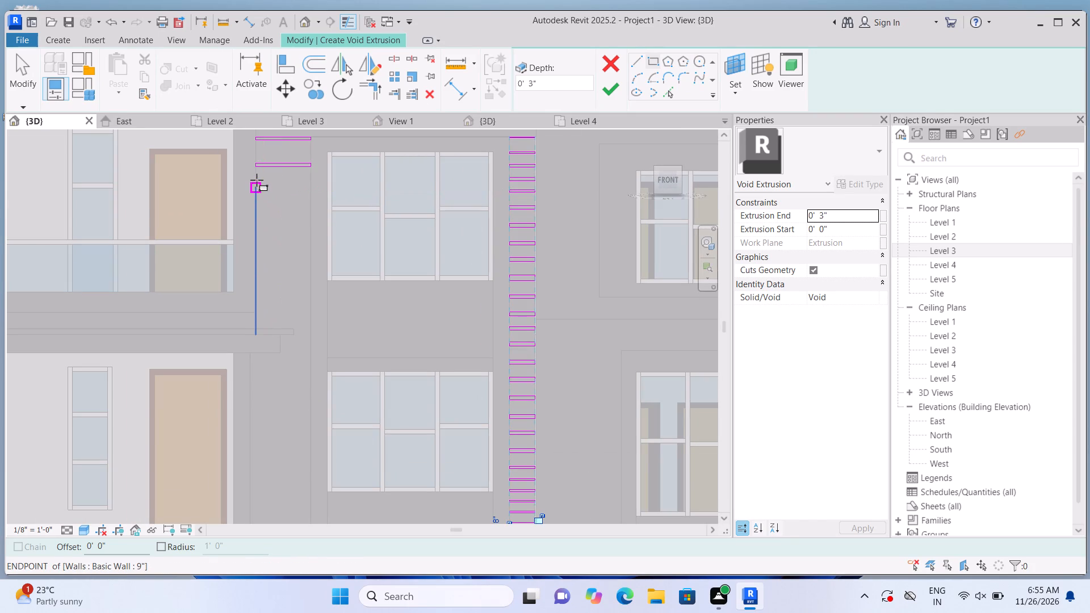
click(255, 185)
scroll(269, 197, up, 1)
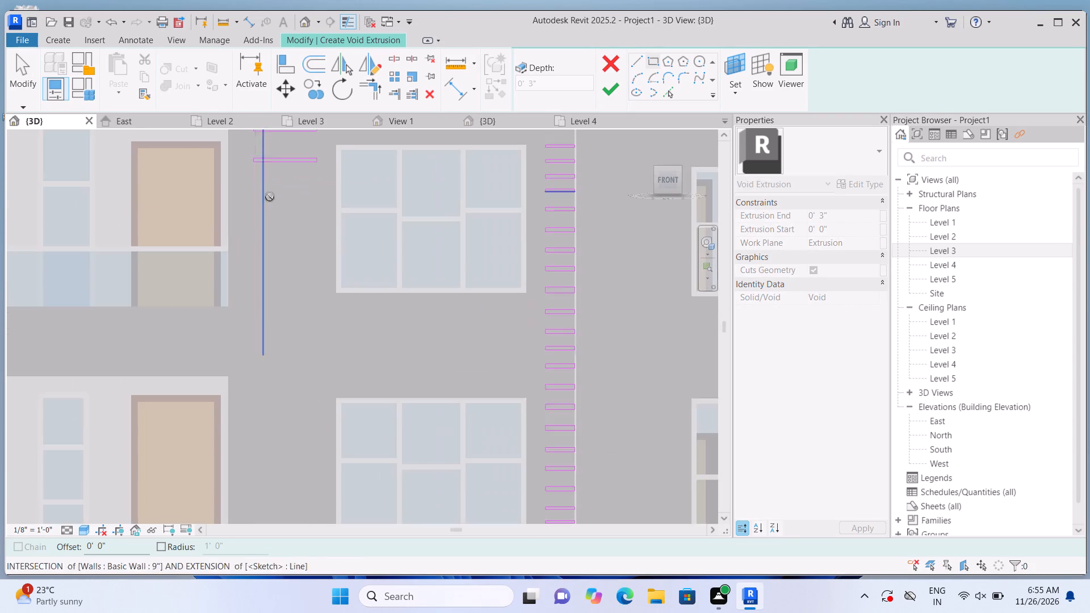
scroll(270, 197, up, 2)
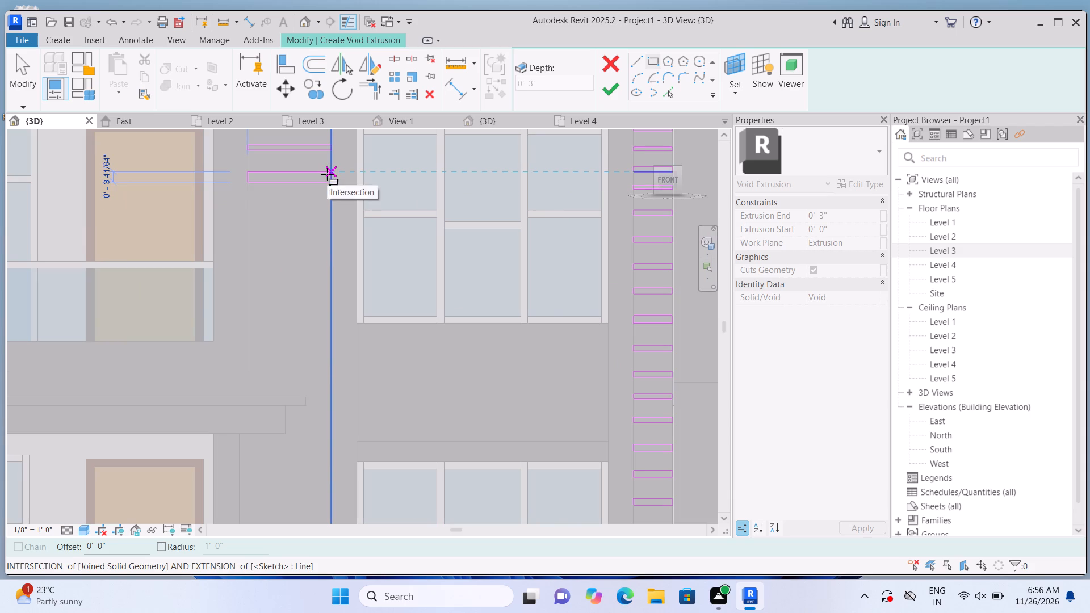
scroll(327, 175, up, 5)
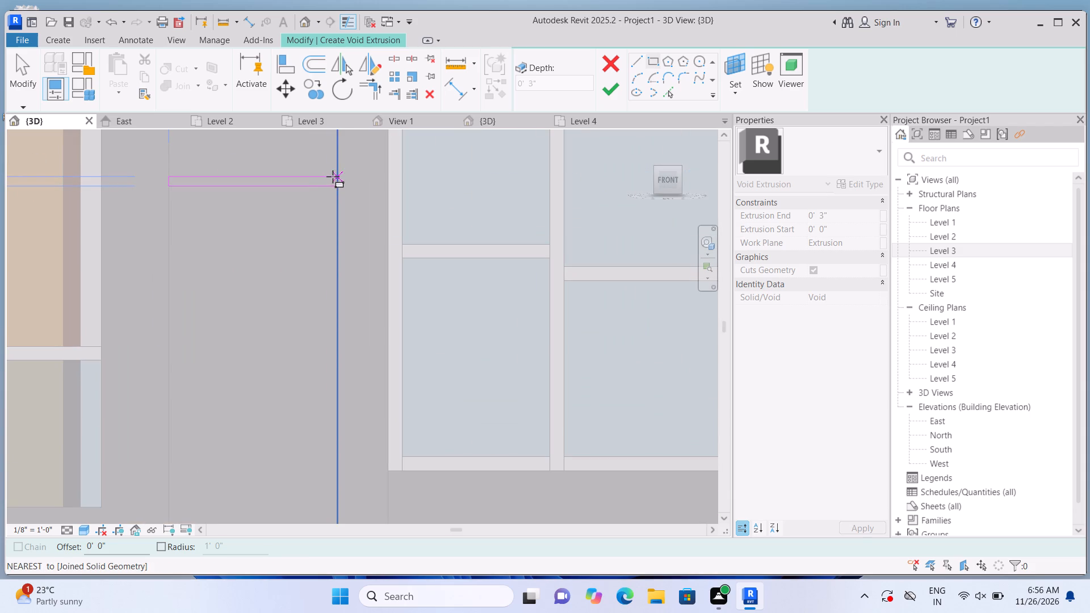
click(334, 177)
key(Escape)
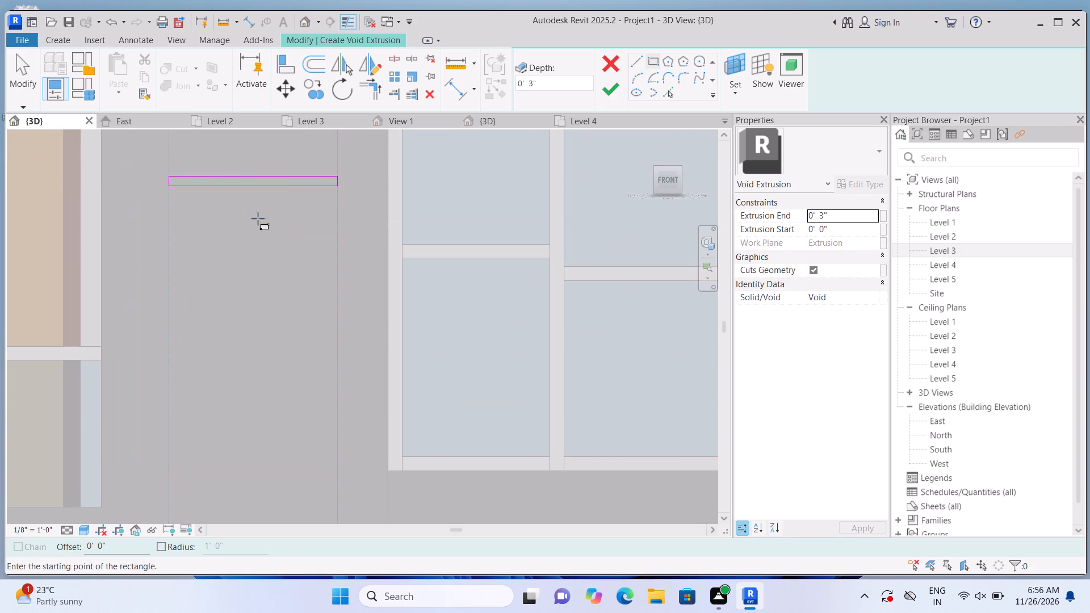
Add two more void strips about 2'-6" long and 2" high, one just above and one below the upper window's transom level.
scroll(286, 196, down, 5)
scroll(242, 222, up, 1)
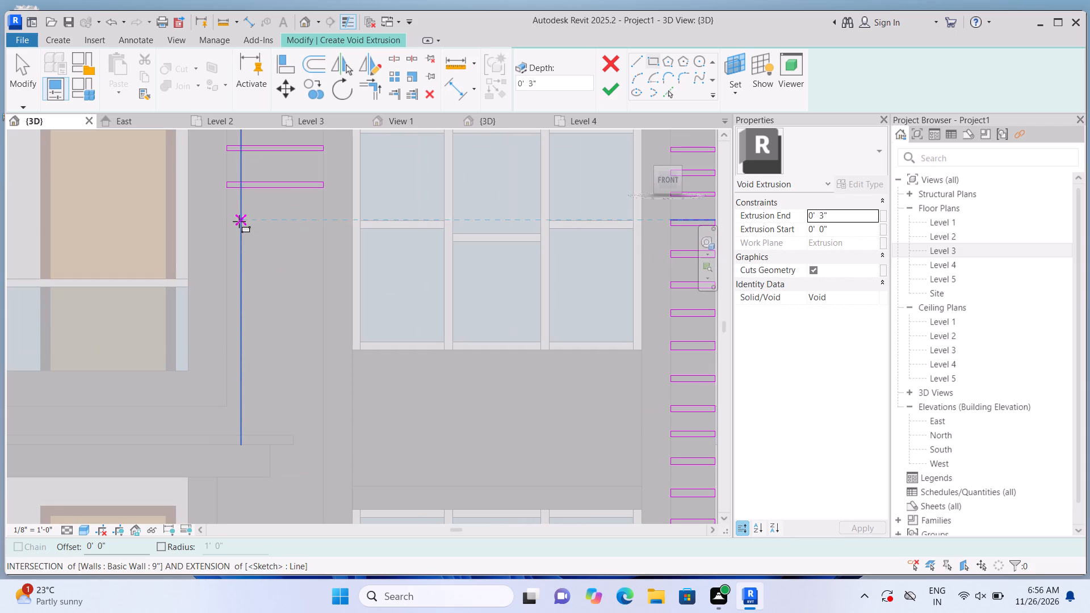
click(228, 217)
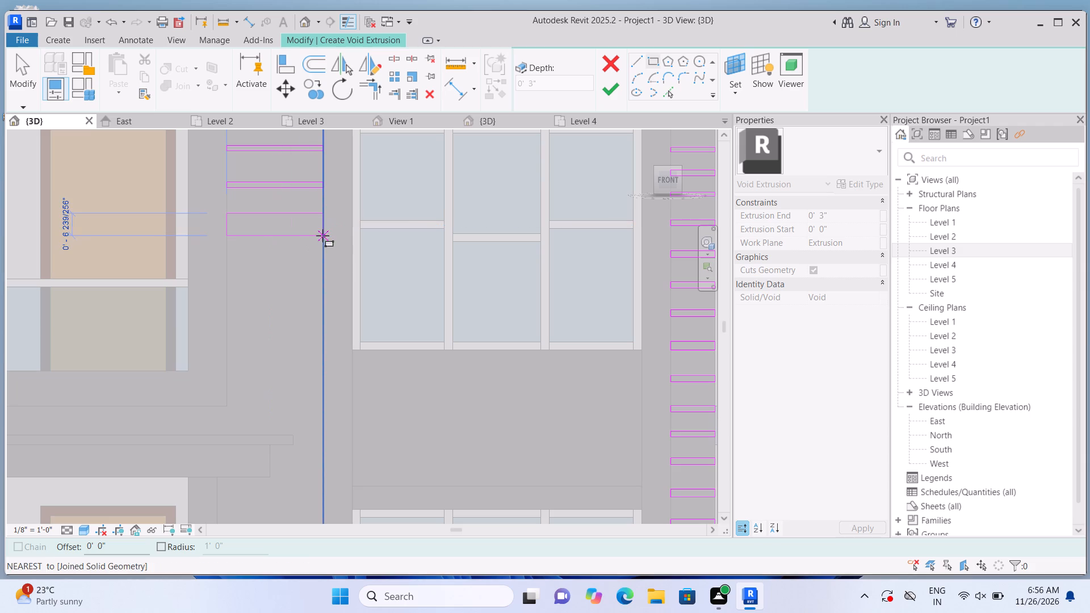
click(324, 219)
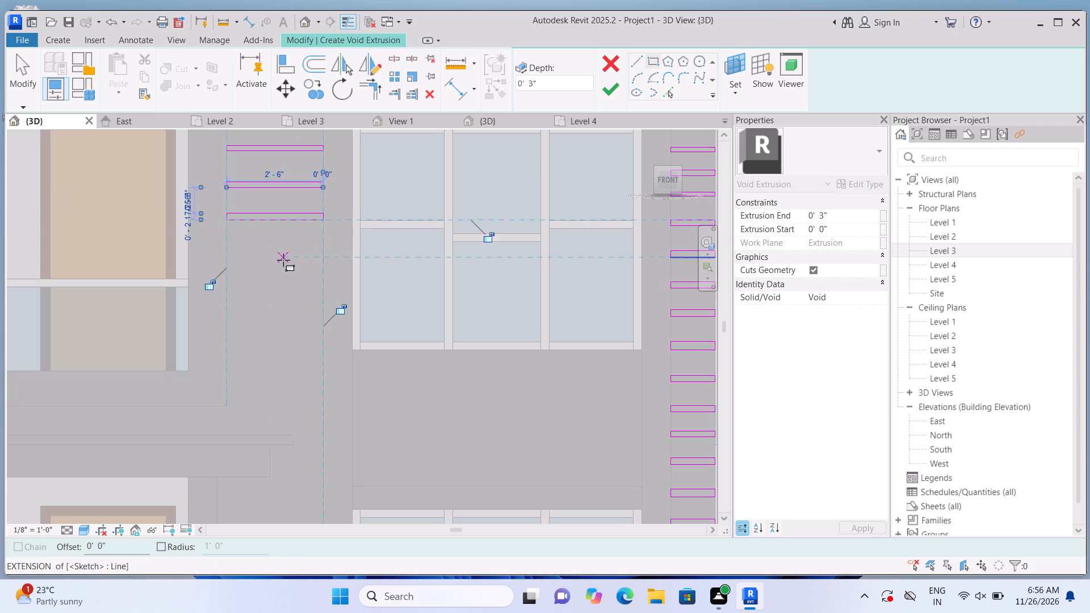
key(Escape)
click(229, 244)
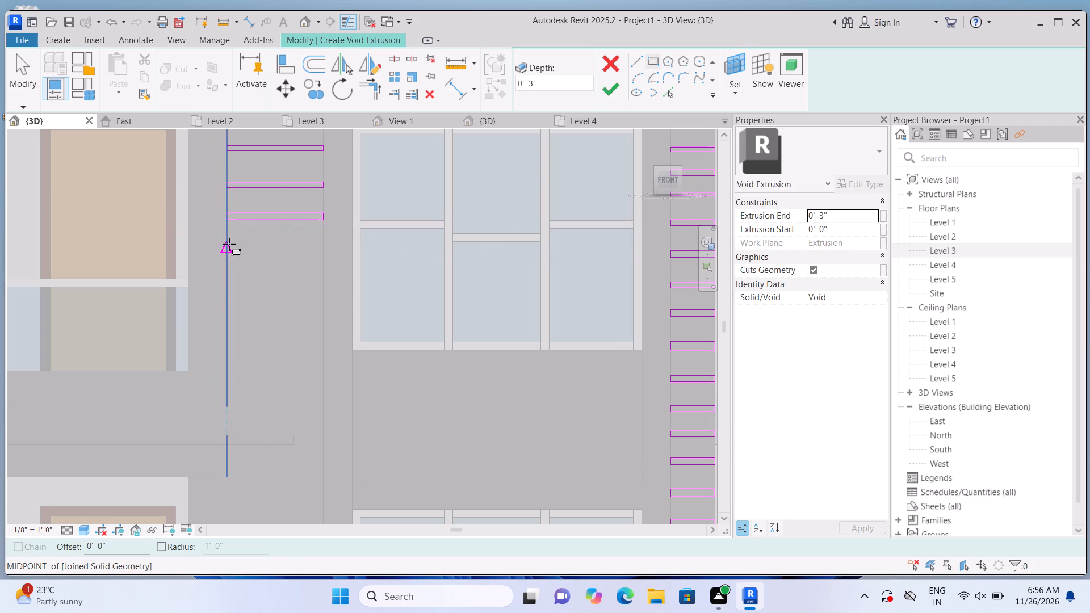
click(319, 261)
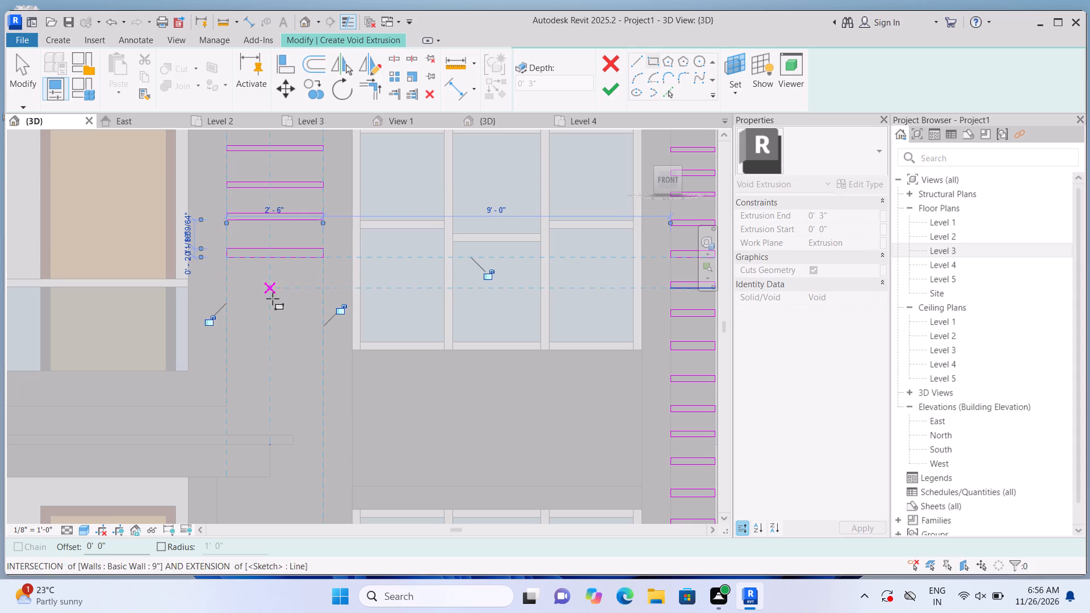
key(Escape)
Sketch another void strip about 2'-6" long in the same column, level with the balcony's top rail.
scroll(262, 358, up, 1)
scroll(255, 275, down, 2)
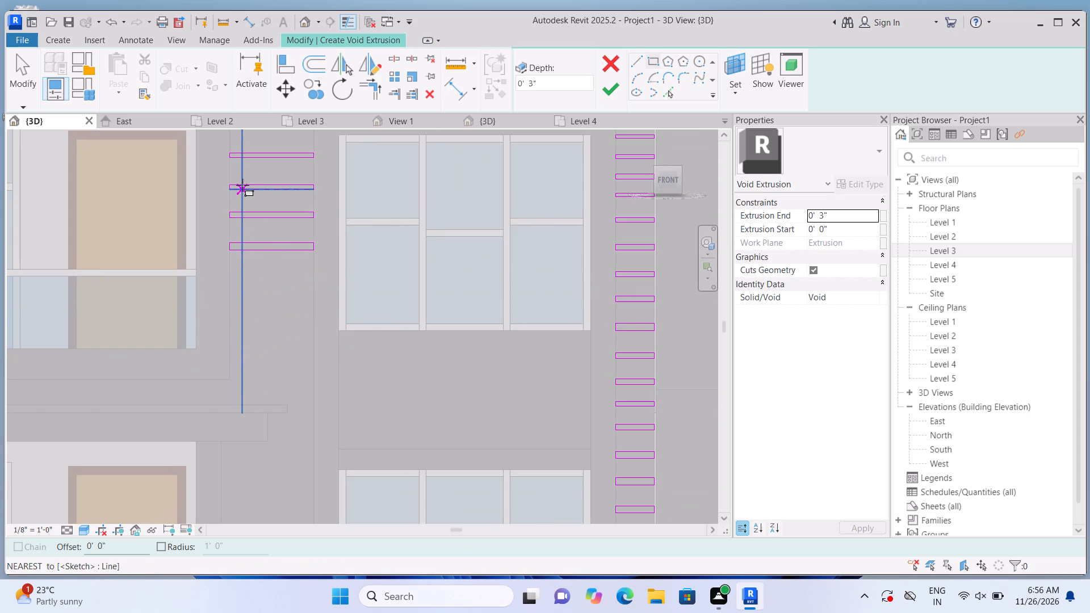
scroll(1089, 300, down, 1)
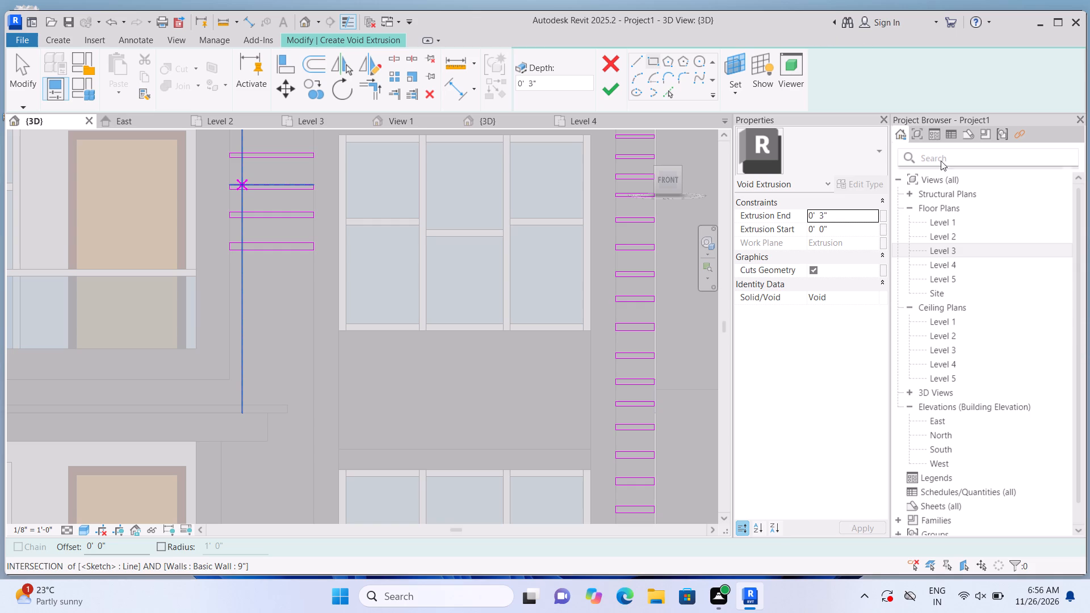
scroll(456, 355, down, 1)
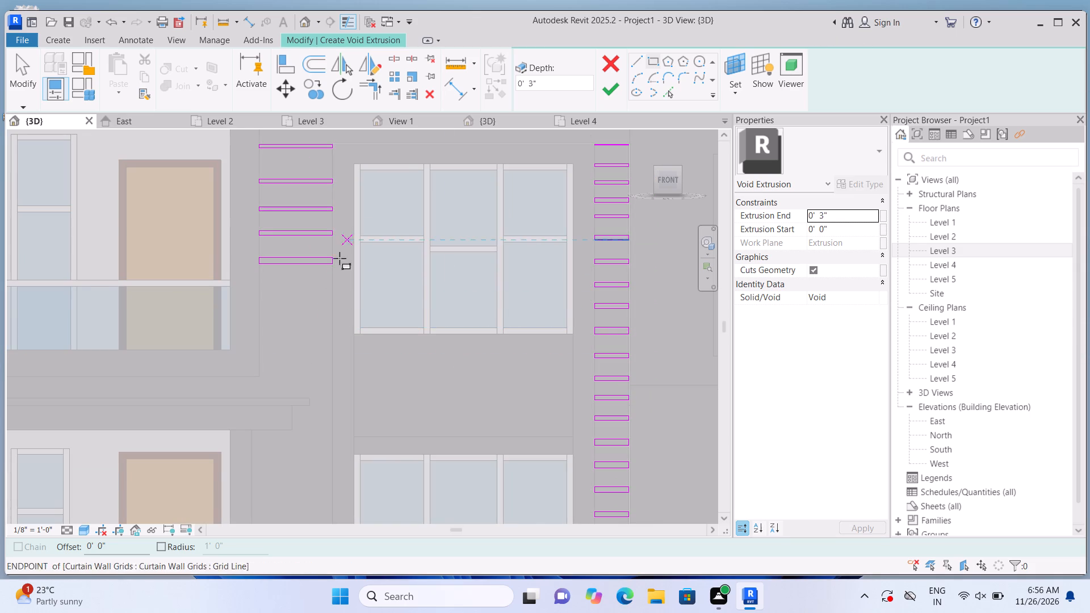
scroll(289, 297, up, 4)
click(244, 273)
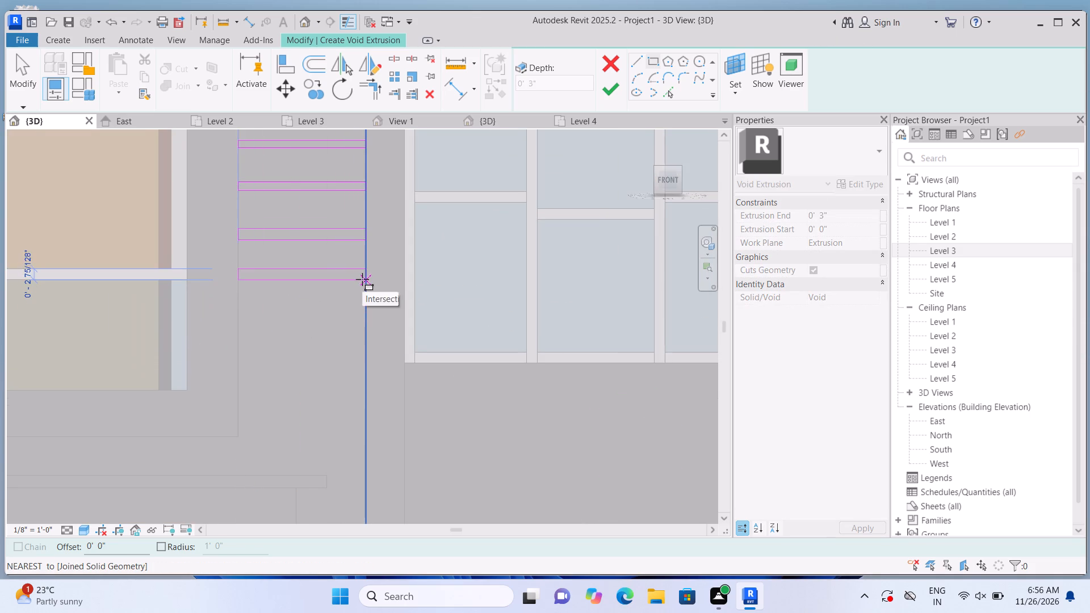
click(362, 277)
Extend the column with three 2'-6" void strips: below the rail level, at the upper window's bottom edge, and at the balcony's lower corner.
scroll(296, 310, down, 2)
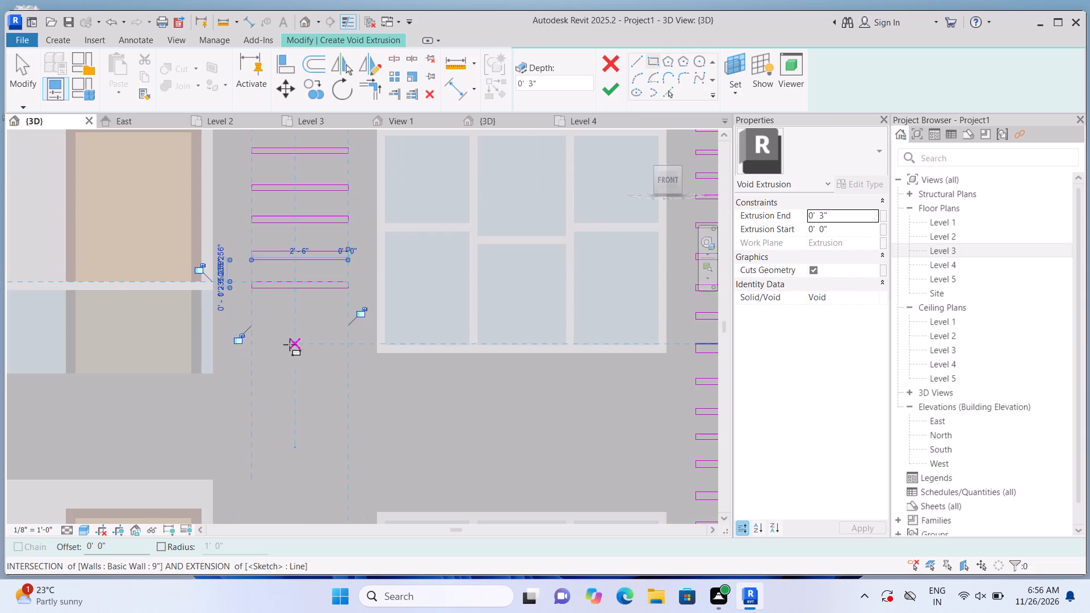
middle_drag(287, 312, 286, 161)
middle_drag(285, 215, 284, 243)
middle_click(284, 246)
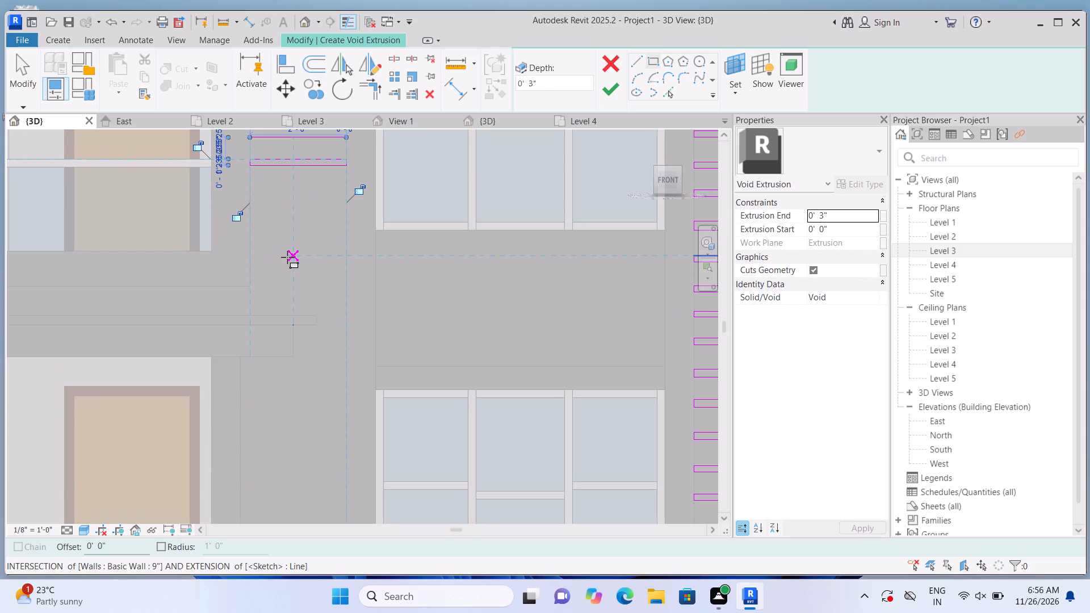
key(Escape)
scroll(277, 217, up, 1)
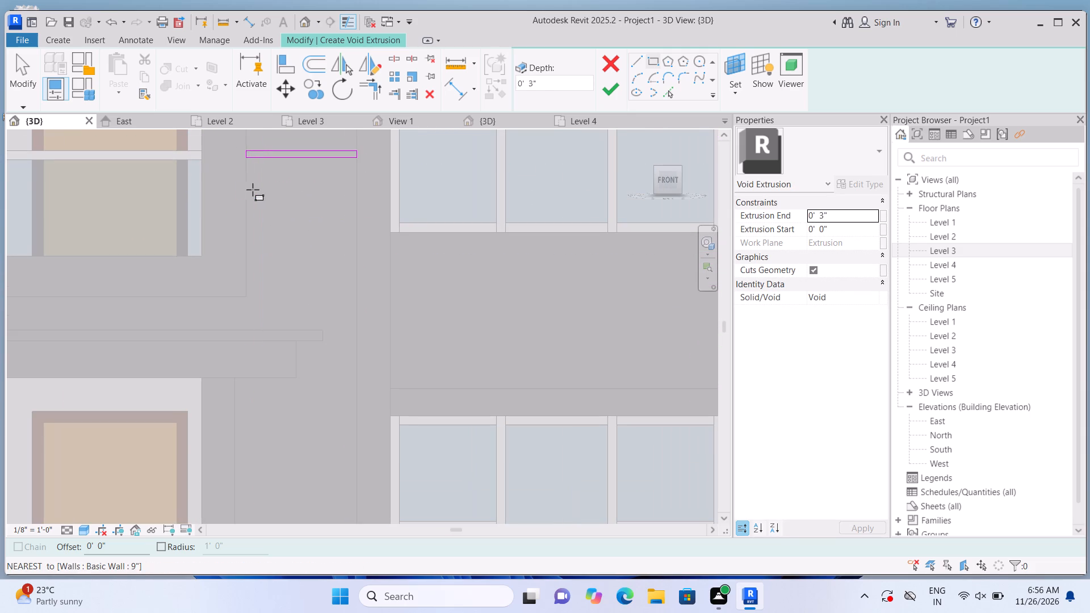
click(248, 184)
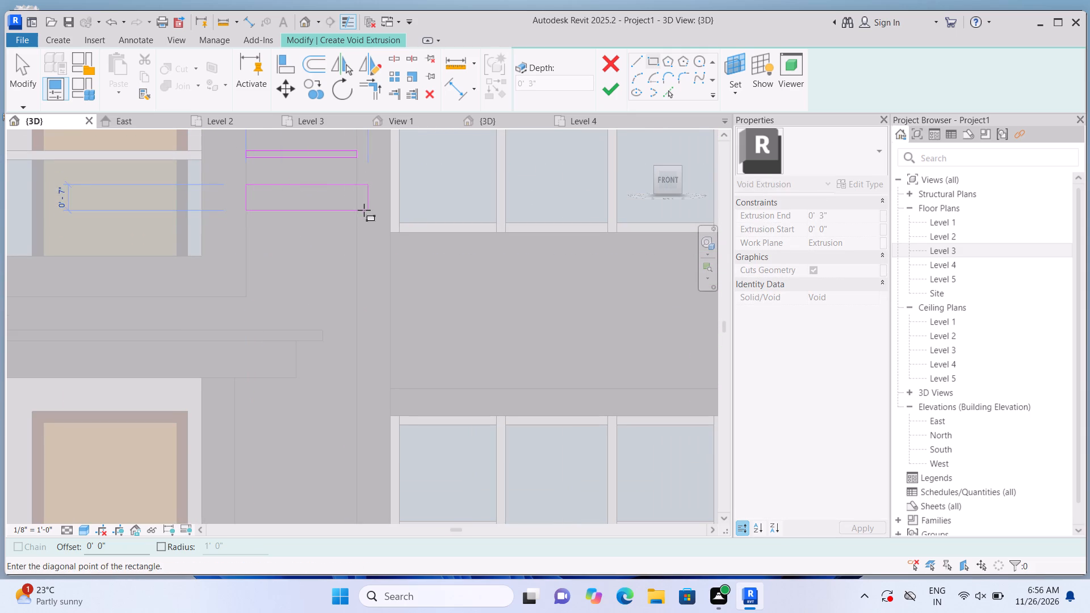
click(351, 192)
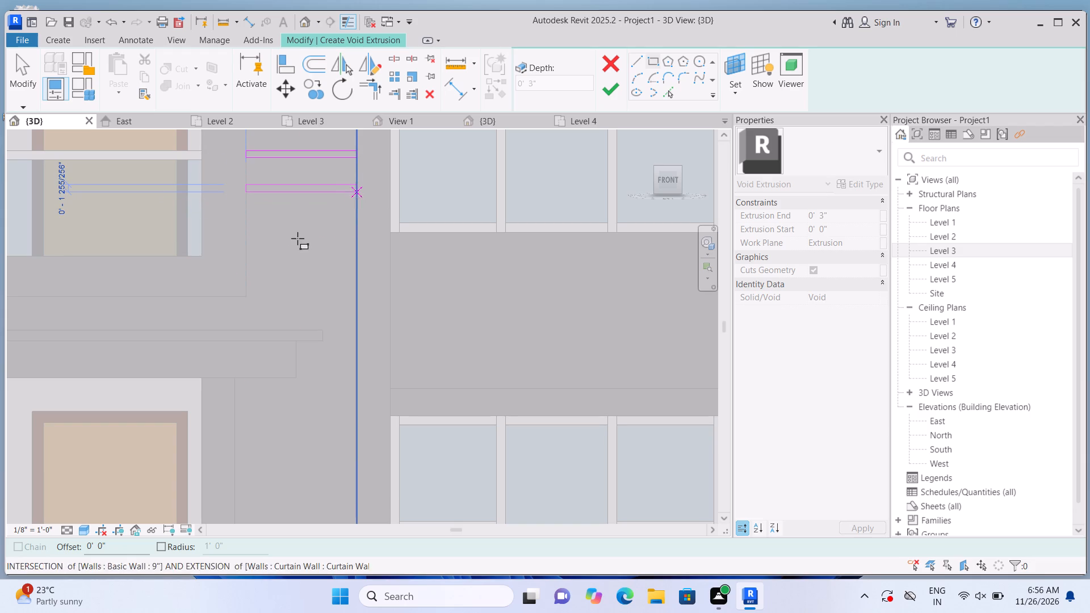
click(249, 230)
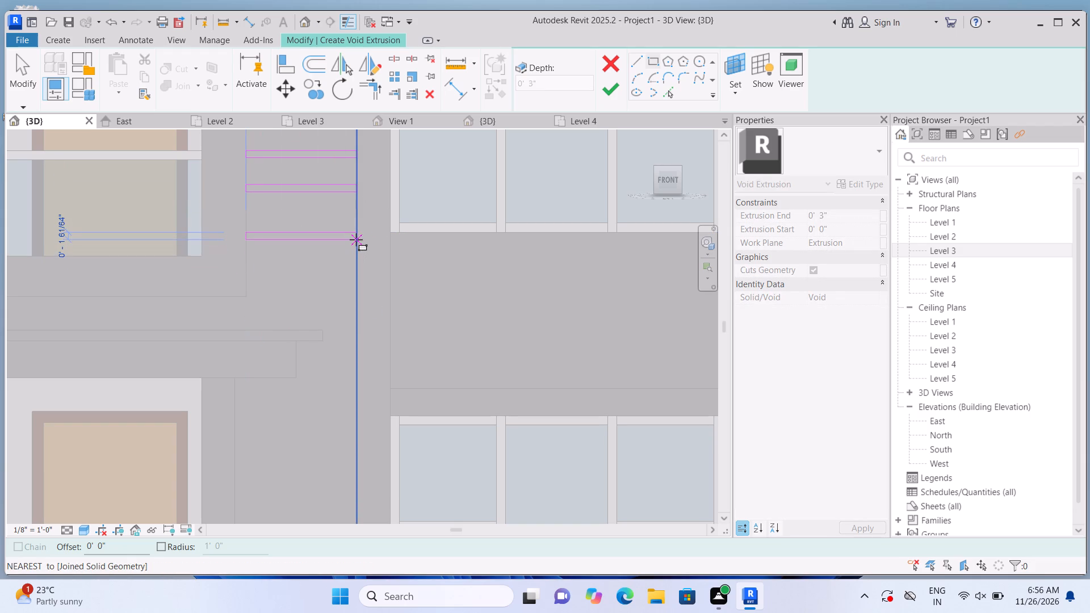
click(357, 240)
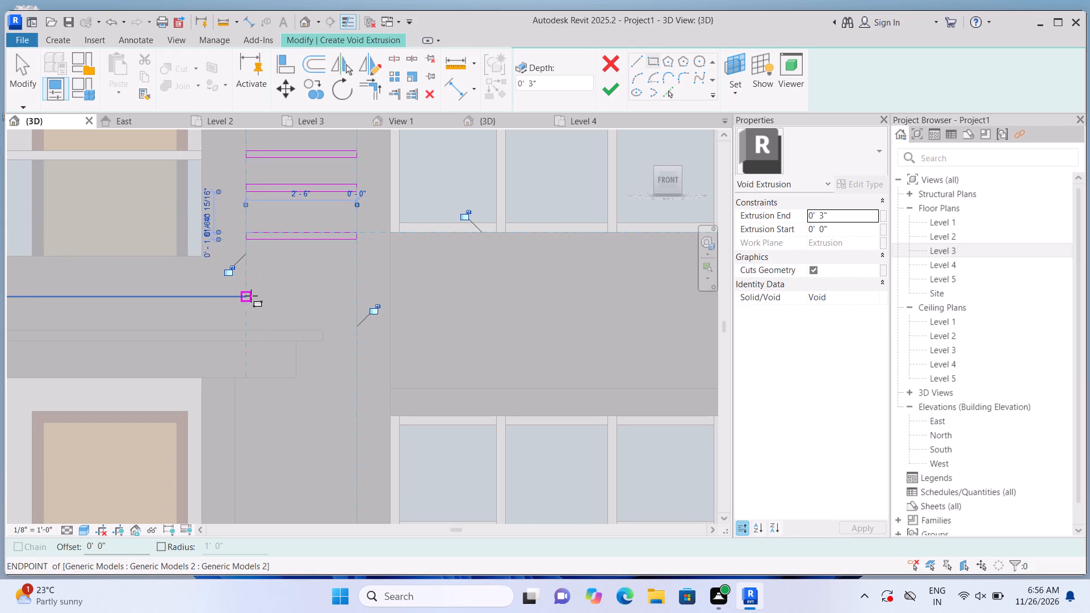
click(251, 296)
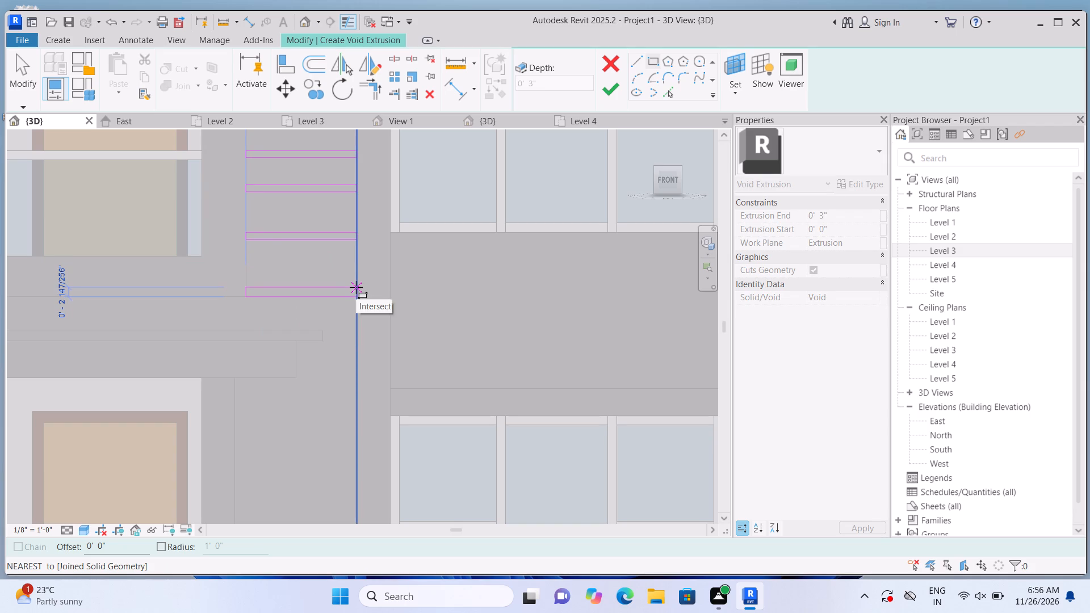
click(357, 287)
Sketch a short void strip about 9 1/4" long and 1 1/4" high from the canopy slab's end to the column's edge.
middle_drag(331, 316, 330, 182)
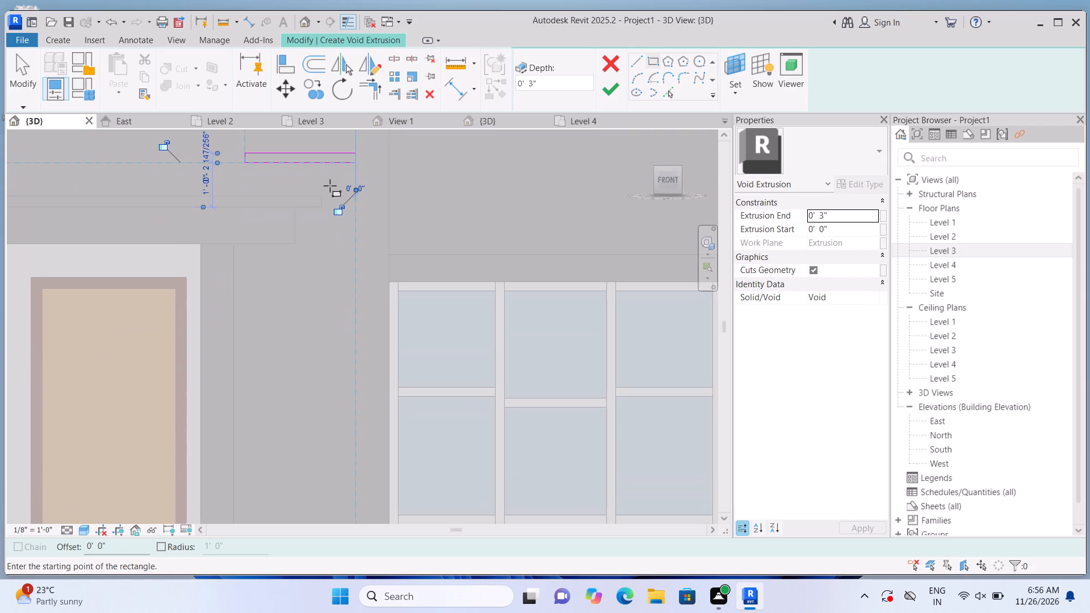
click(325, 199)
scroll(340, 224, up, 5)
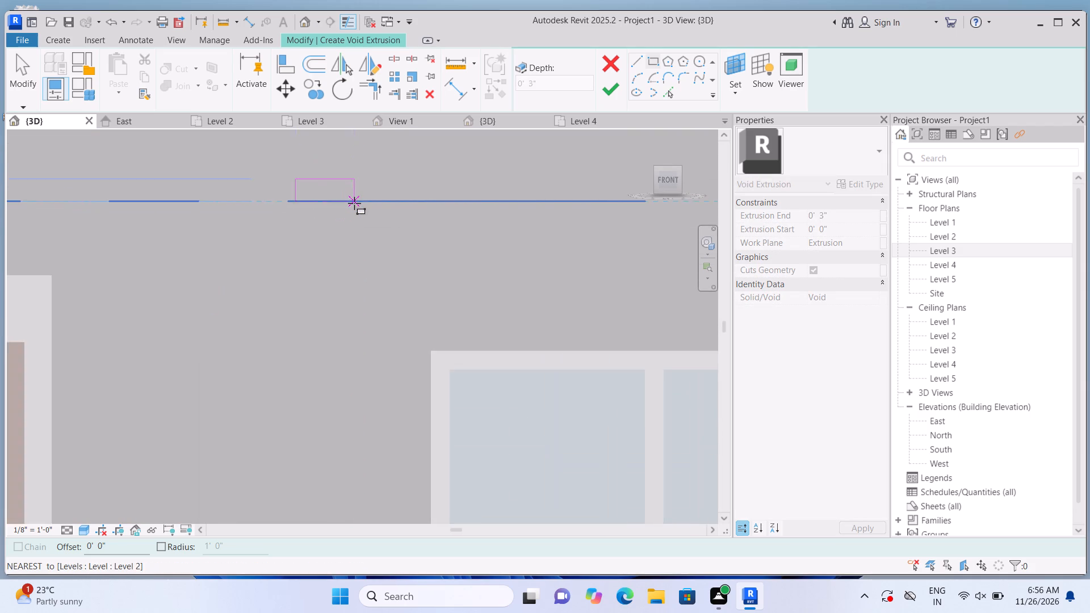
scroll(354, 203, up, 2)
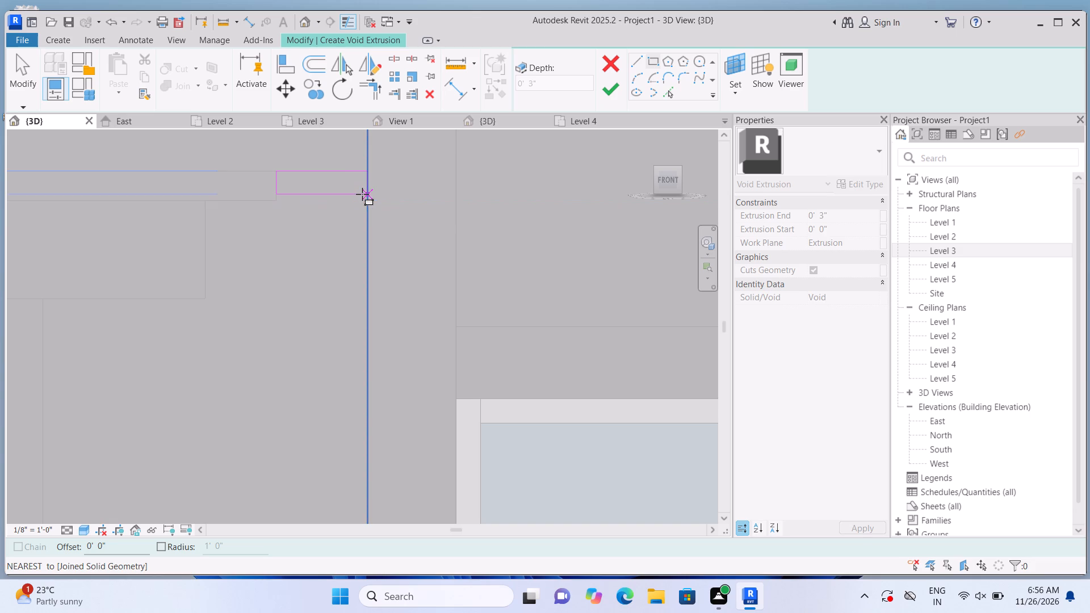
click(363, 183)
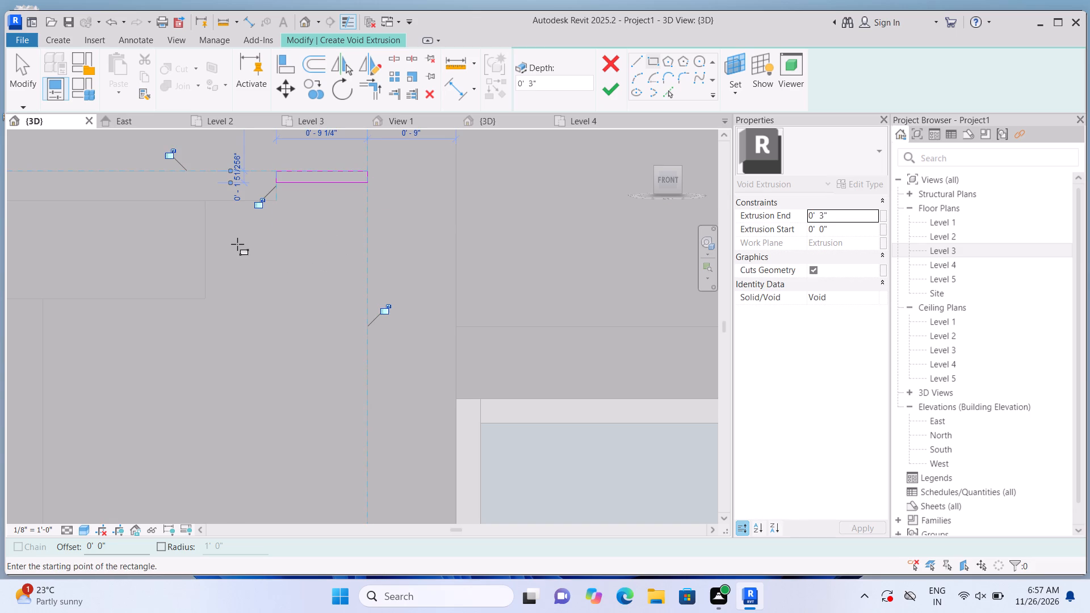
Sketch two more void strips, about 1'-4 1/2" long beside the canopy's lower band and about 2'-9" long just beneath it.
click(209, 235)
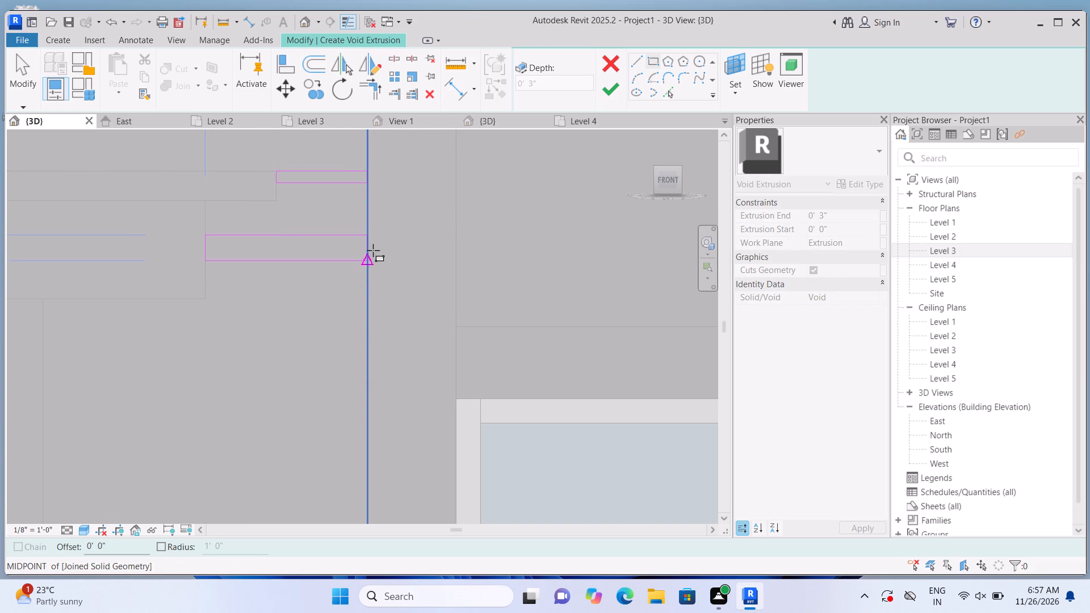
click(372, 242)
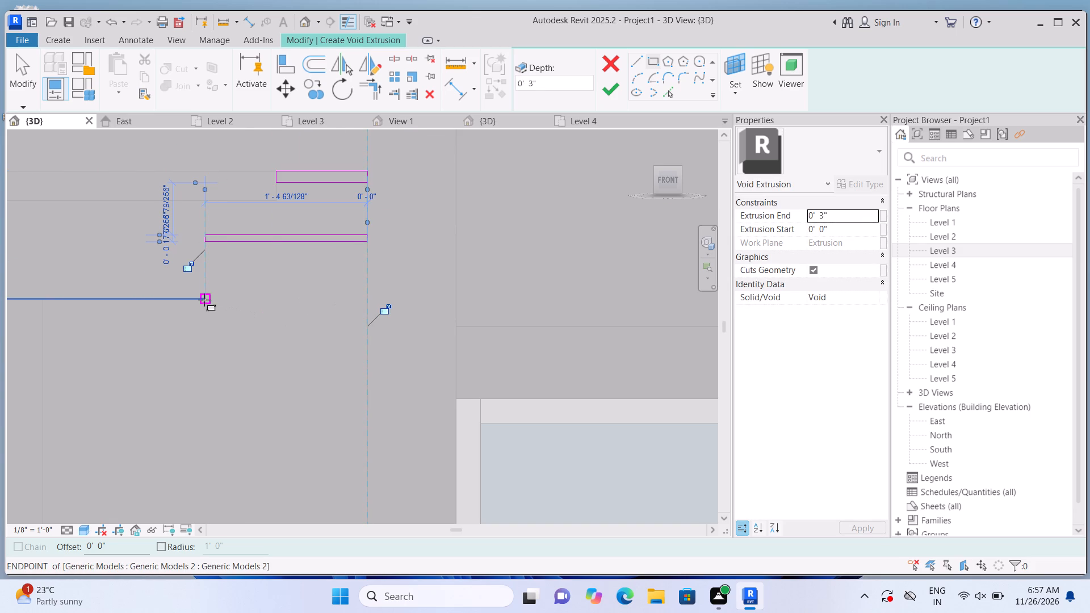
click(204, 300)
key(Escape)
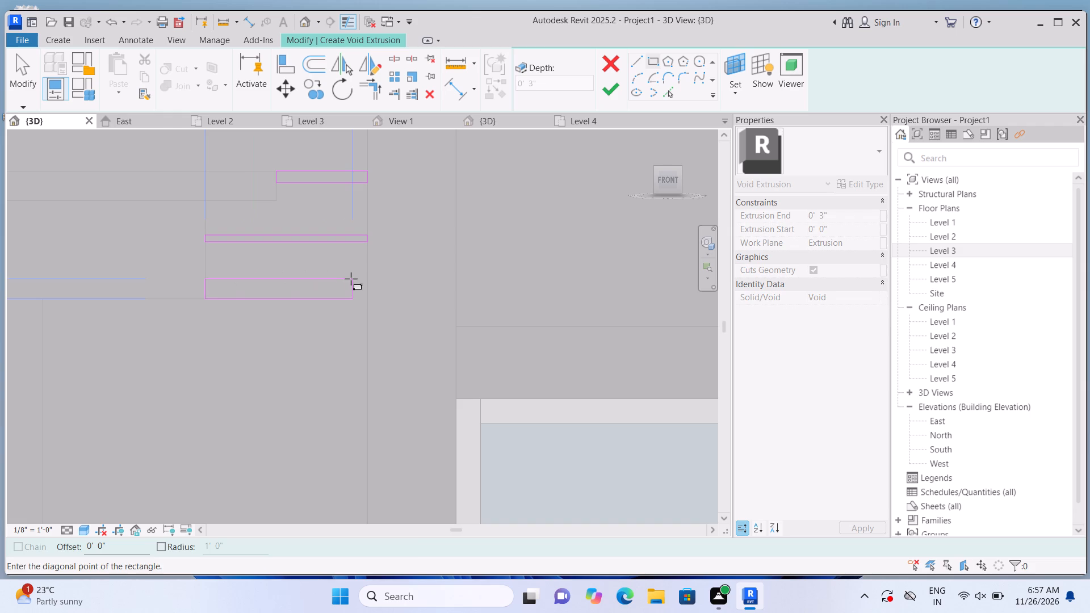
click(45, 310)
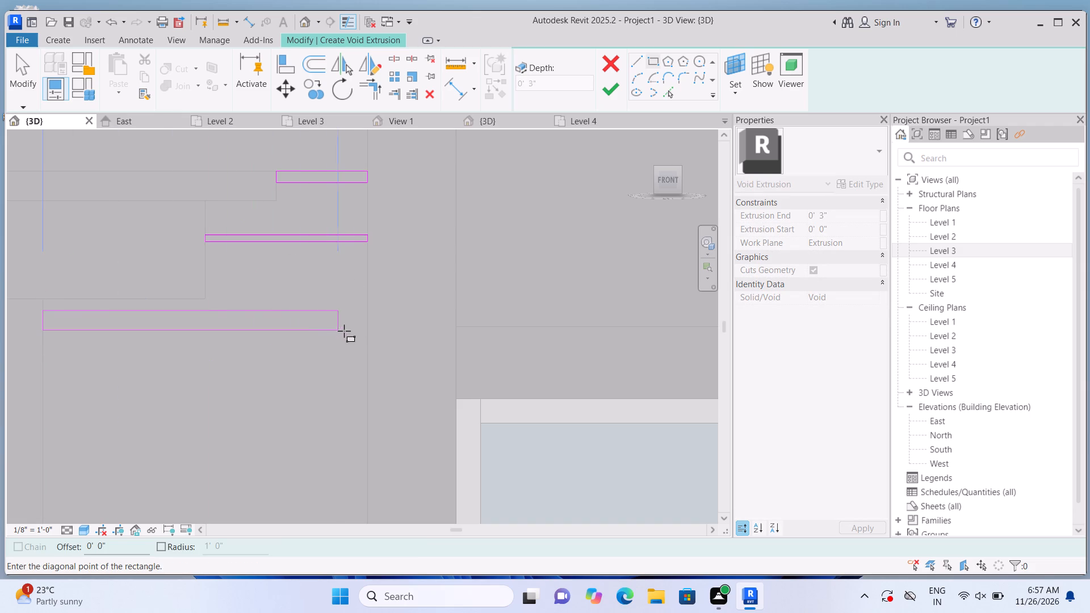
click(362, 319)
scroll(337, 356, down, 4)
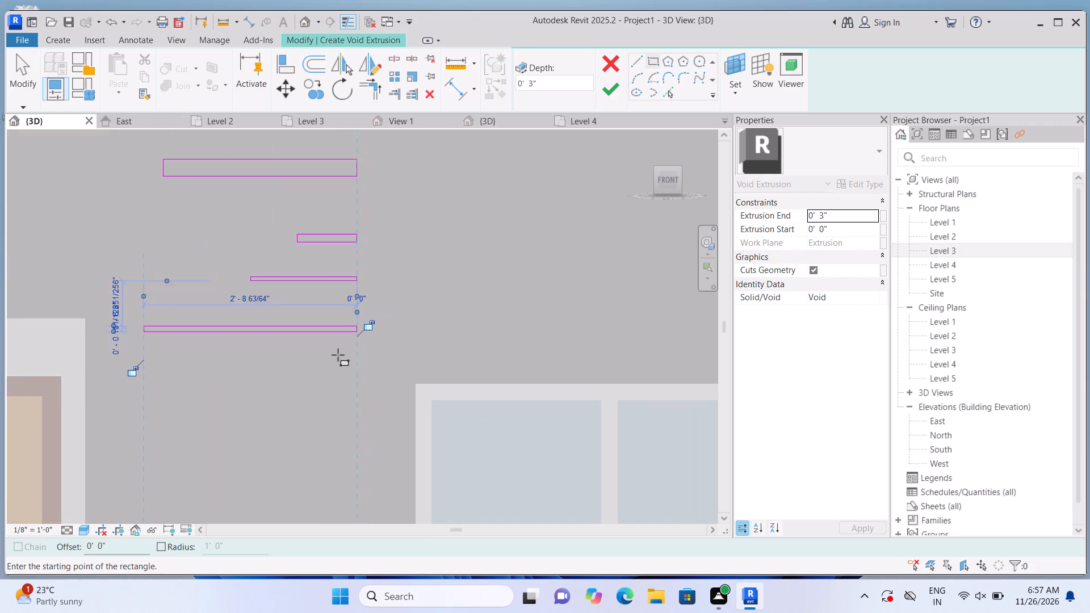
scroll(338, 355, down, 3)
middle_drag(291, 424, 291, 399)
scroll(320, 258, down, 3)
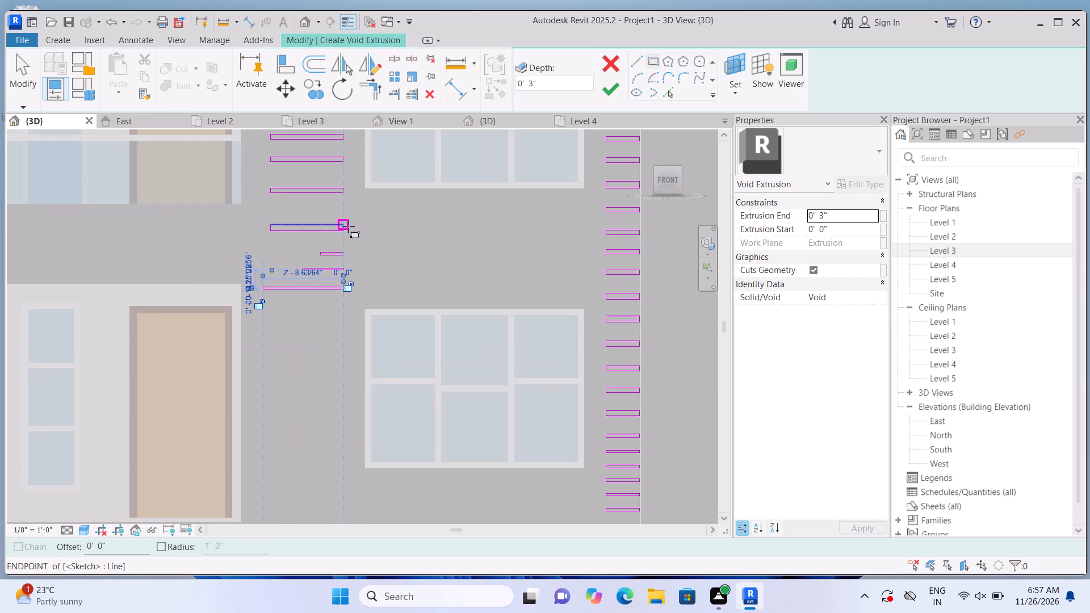
scroll(347, 224, down, 1)
middle_drag(302, 413, 321, 350)
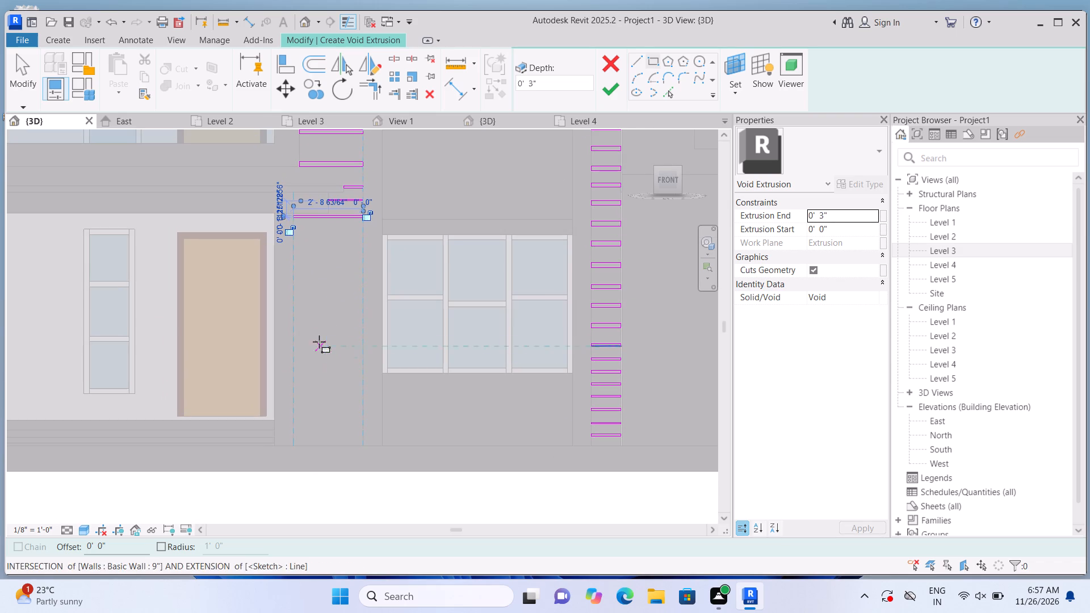
key(Escape)
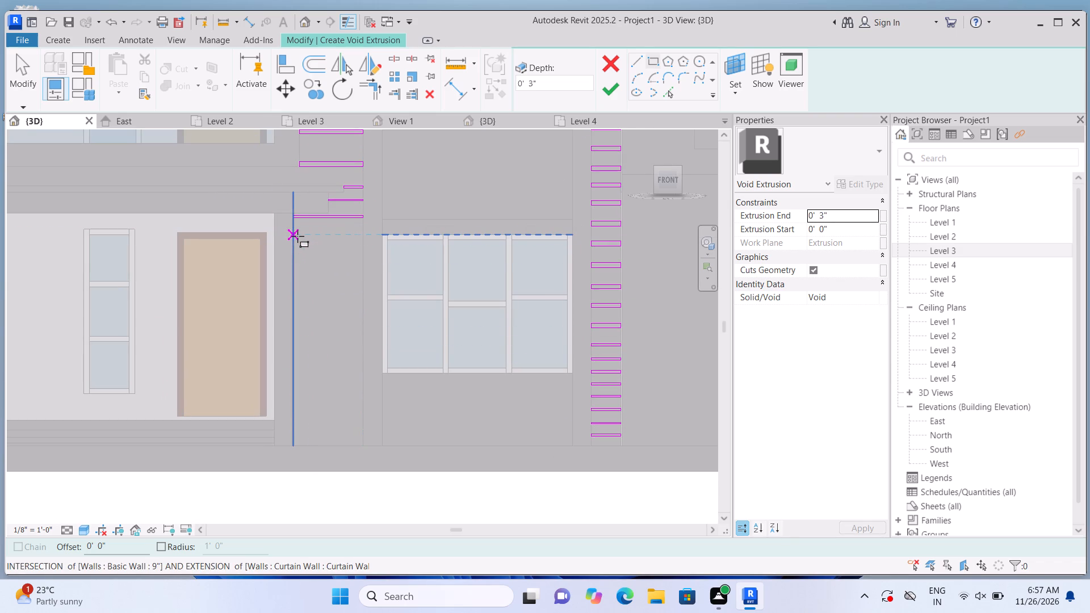
Sketch four void strips about 2'-9" long down the column beside the door, starting level with the lower window's top edge.
click(296, 237)
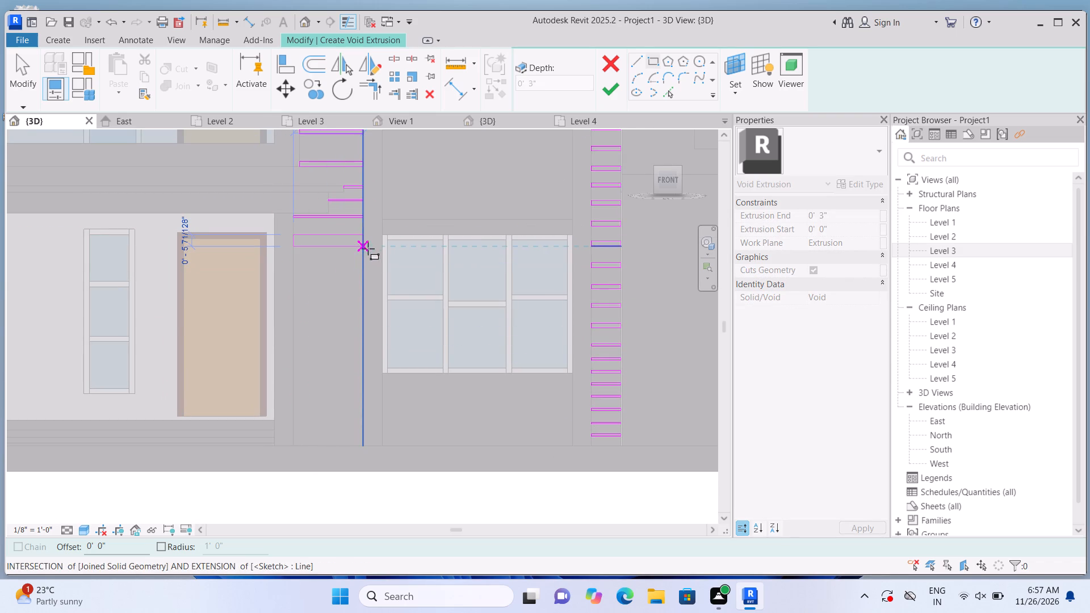
click(364, 240)
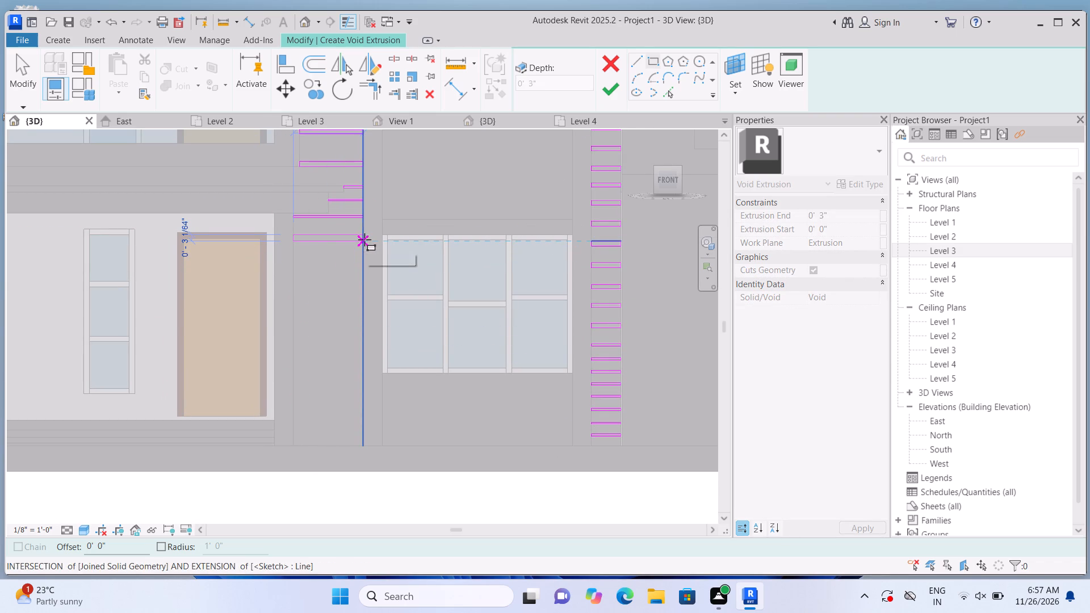
key(Escape)
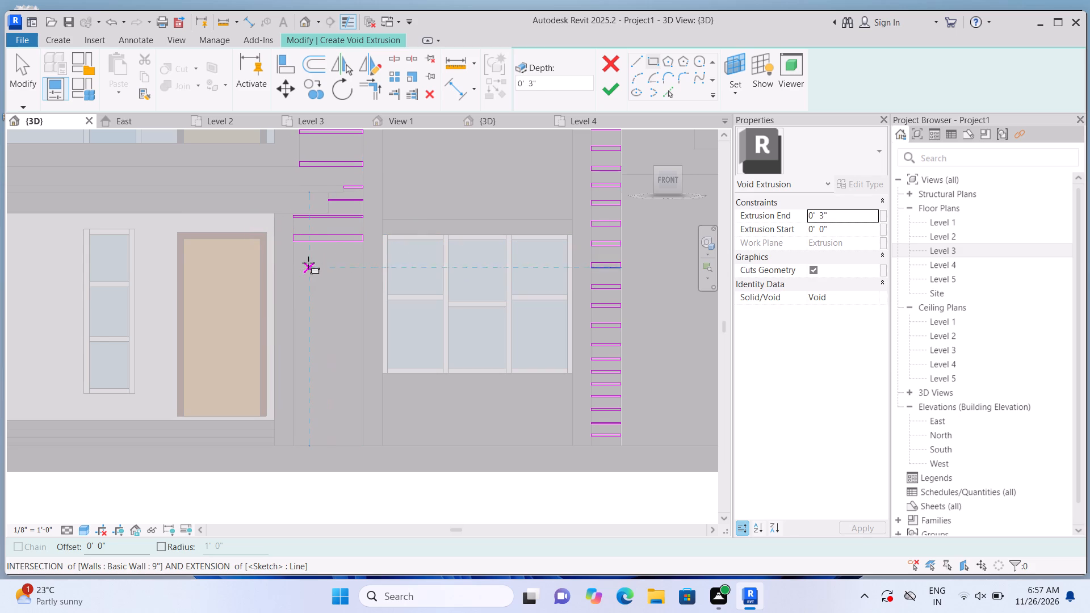
click(296, 258)
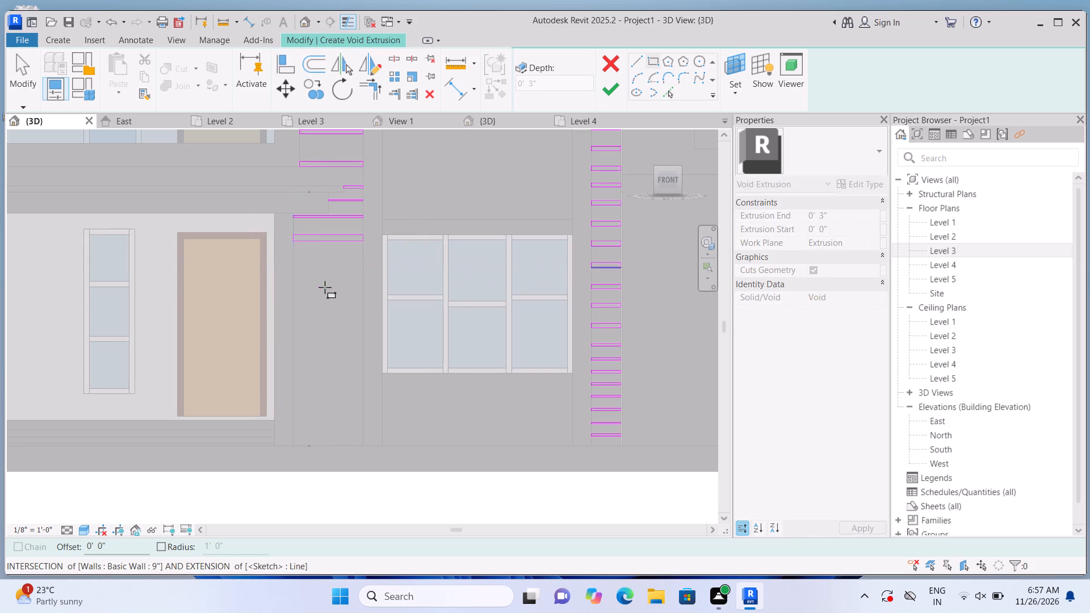
scroll(326, 288, up, 5)
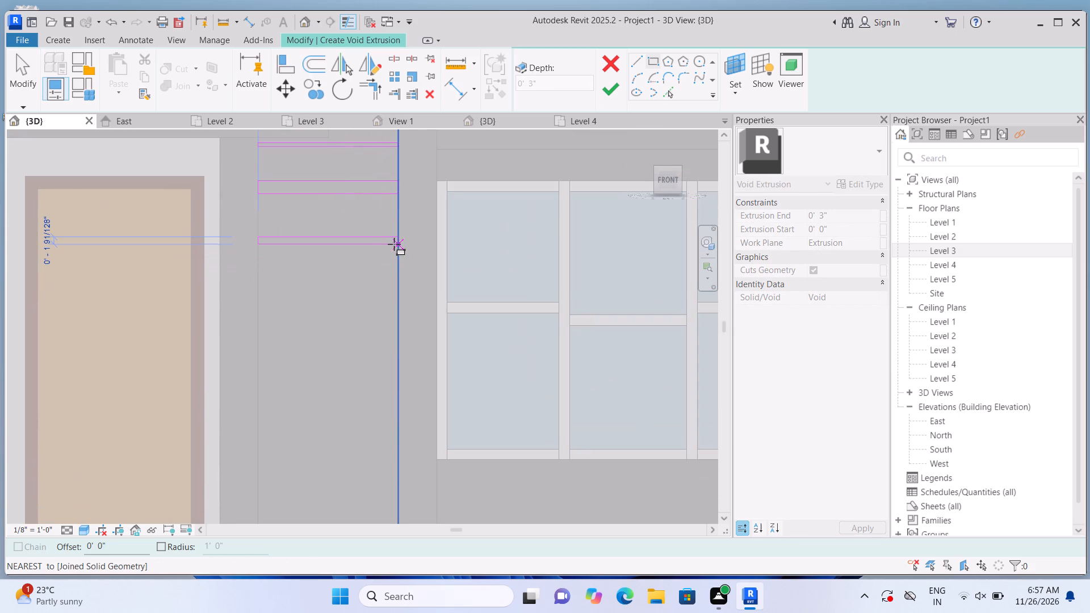
click(394, 244)
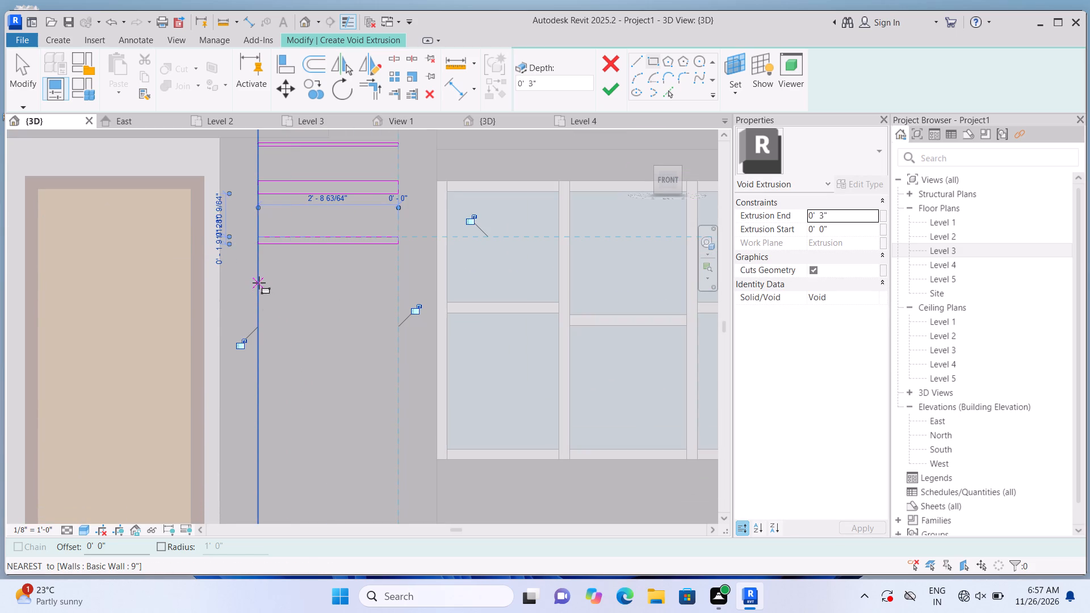
click(259, 283)
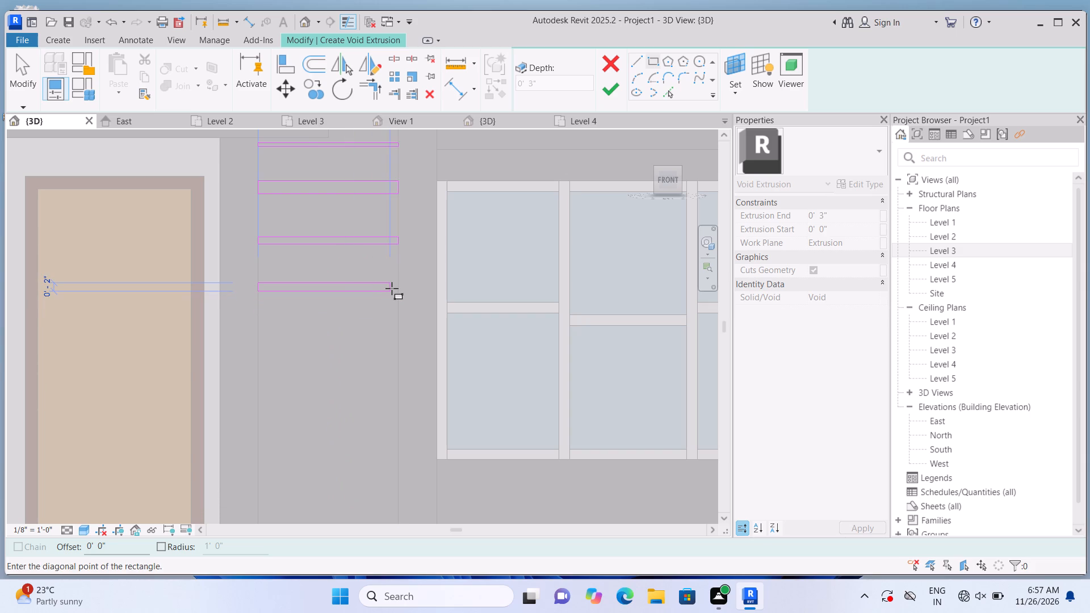
click(393, 291)
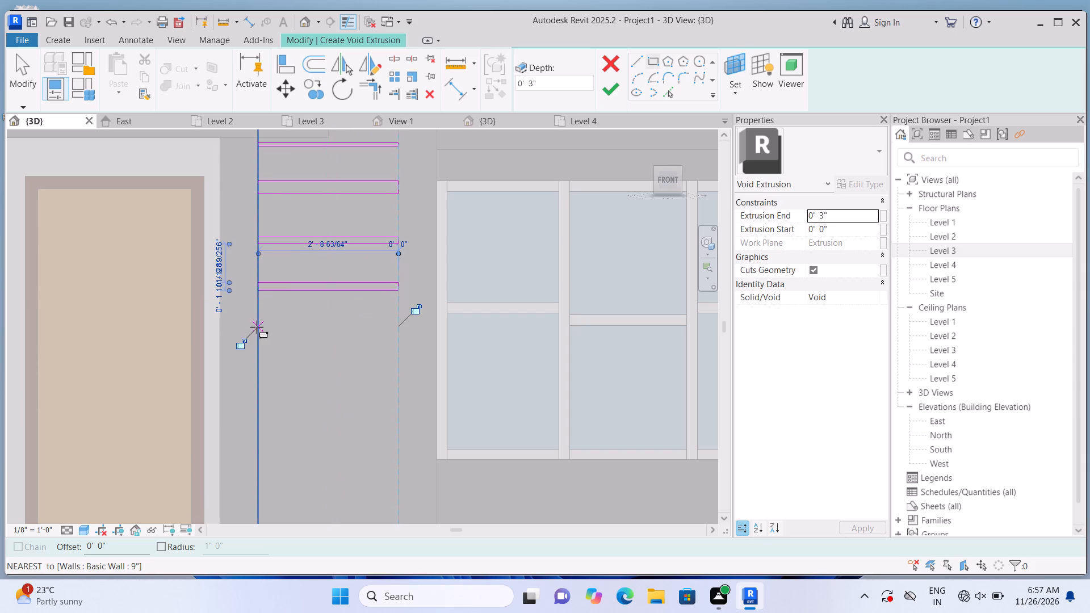
click(257, 327)
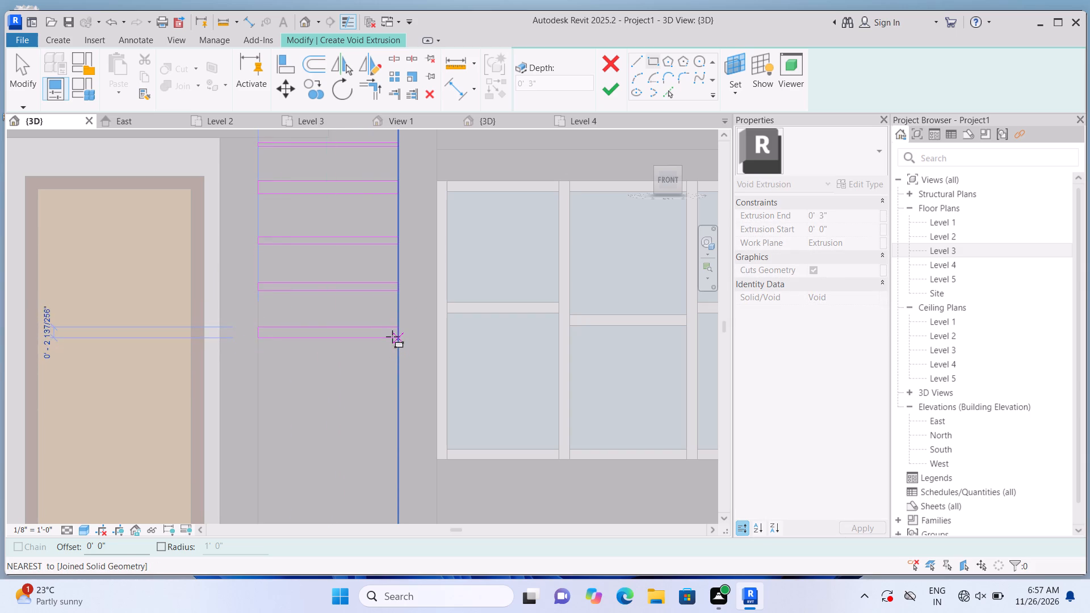
click(392, 333)
Continue the column down to near the wall's base with five more 2'-9" void strips, one level with the lower window's bottom edge.
middle_drag(338, 370, 343, 148)
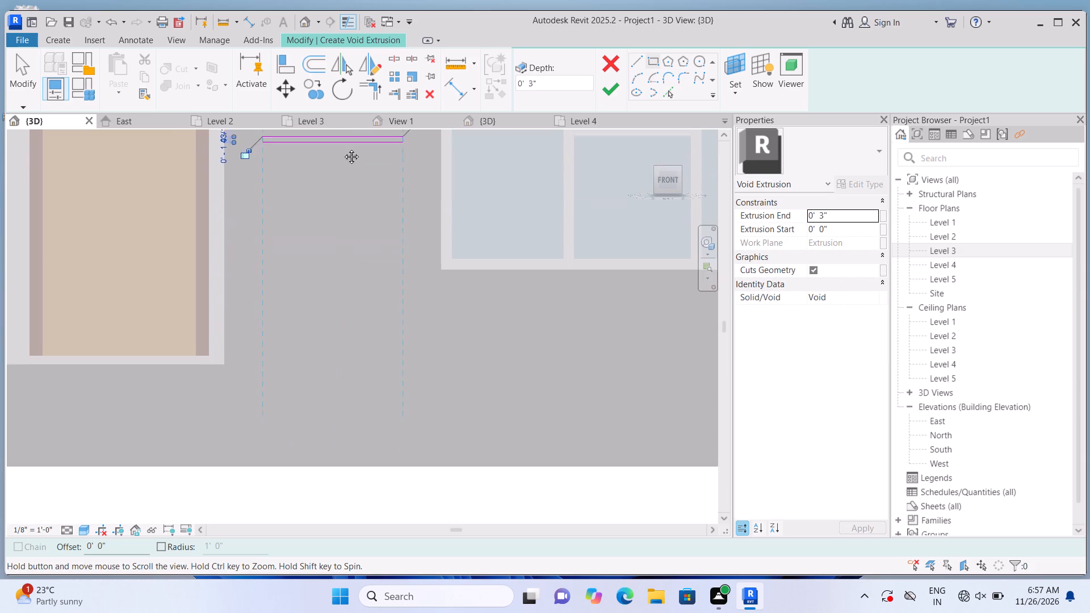
middle_drag(343, 148, 333, 262)
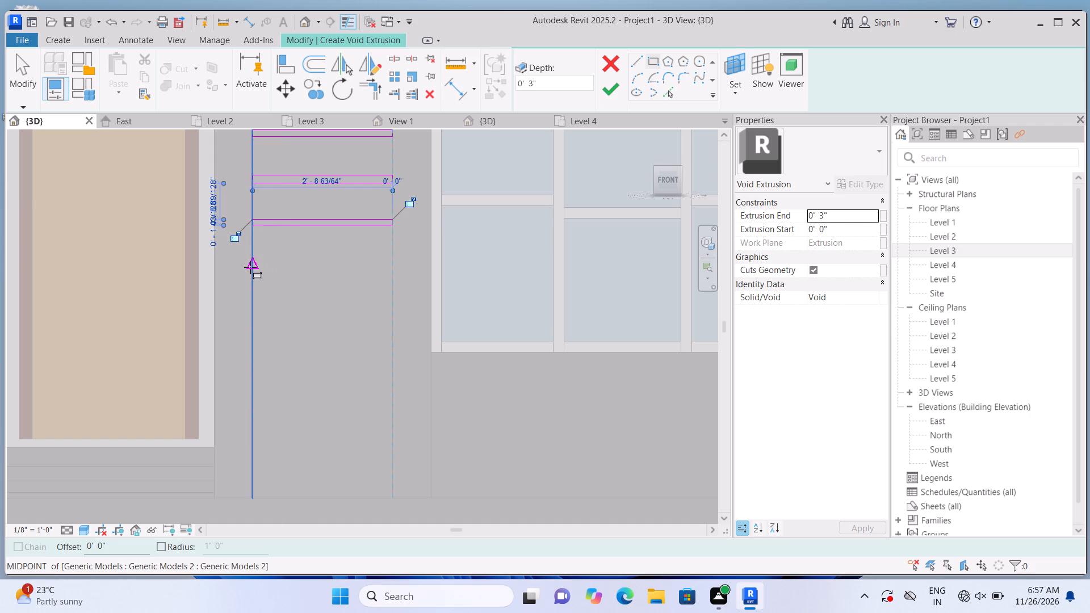
click(254, 265)
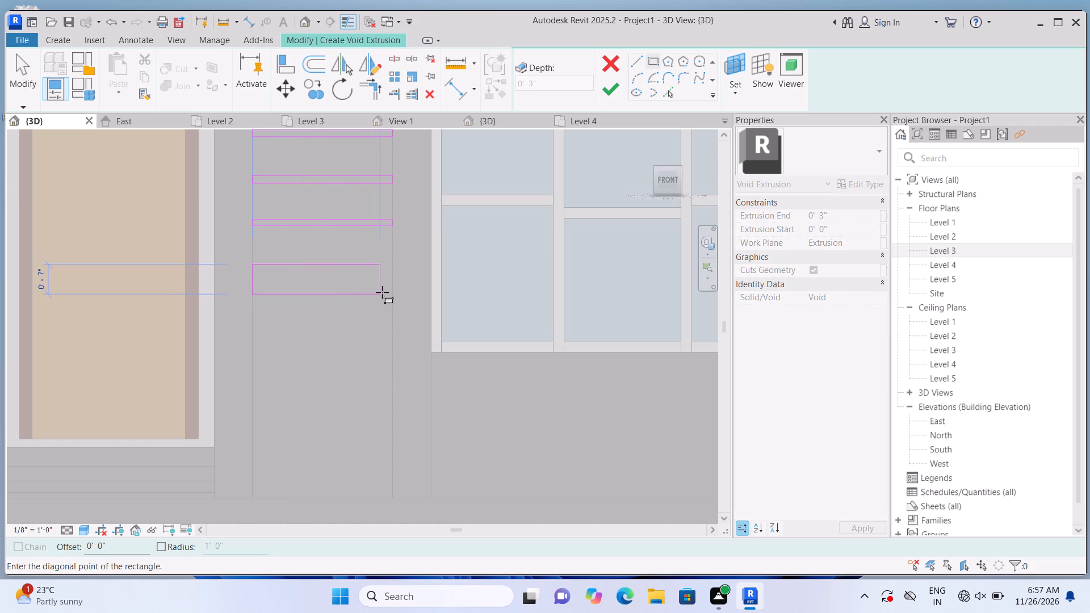
click(393, 271)
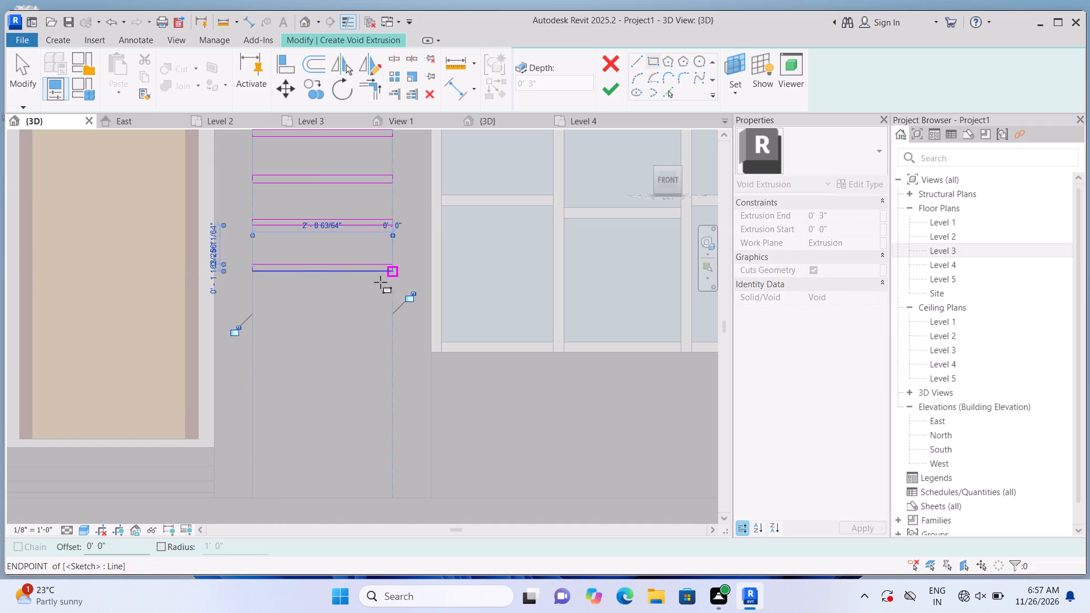
click(257, 308)
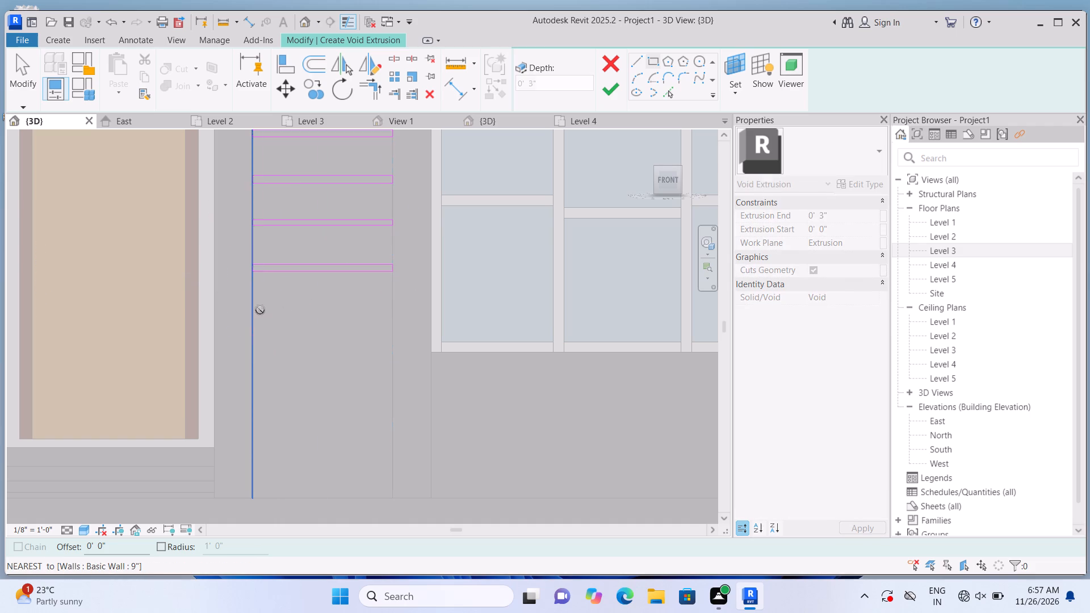
click(391, 315)
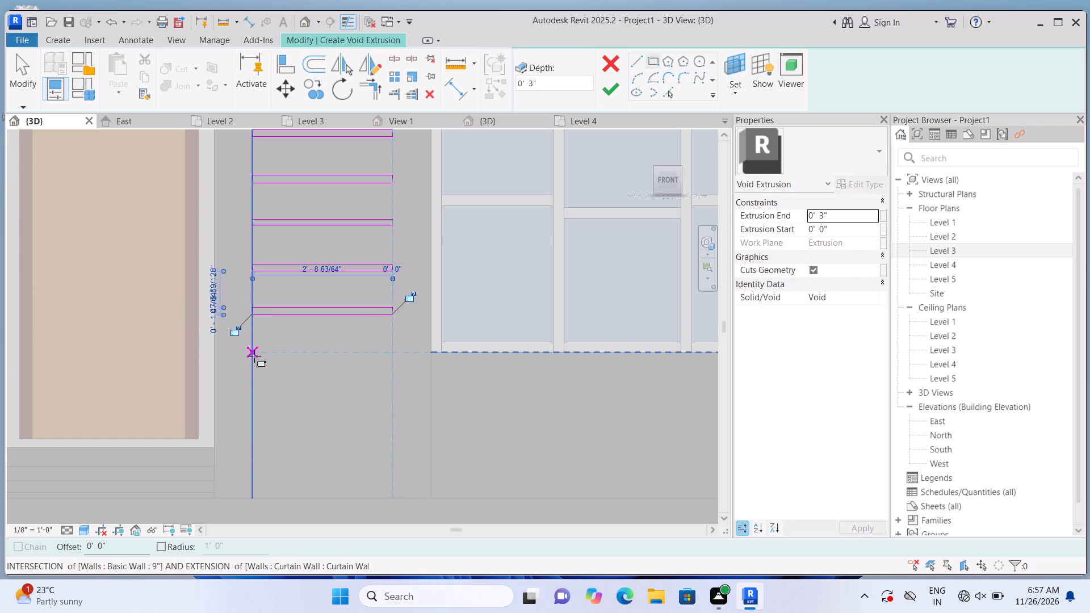
click(254, 355)
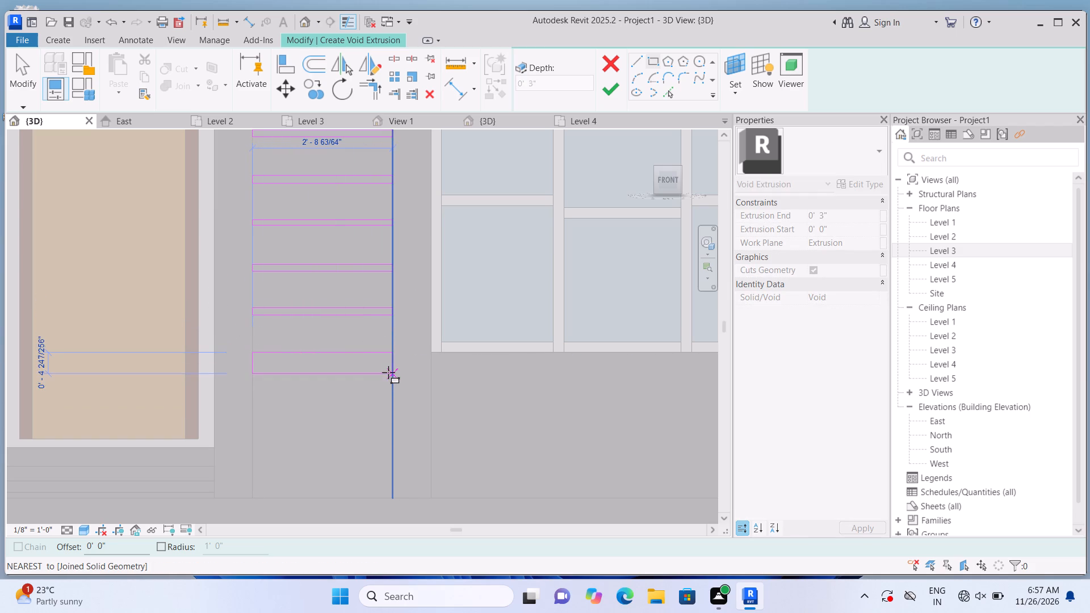
click(388, 361)
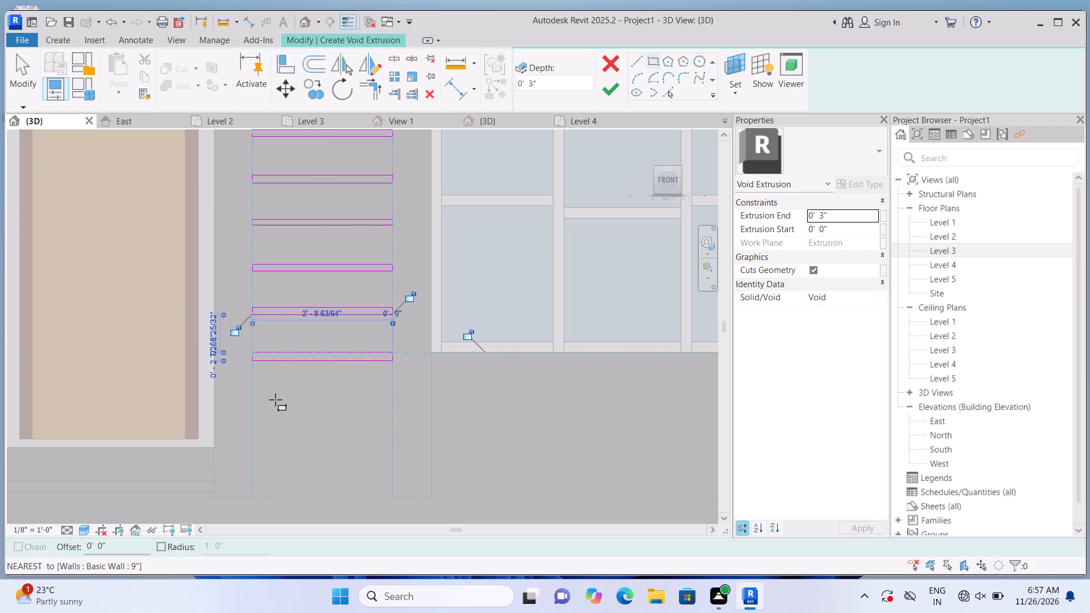
click(257, 400)
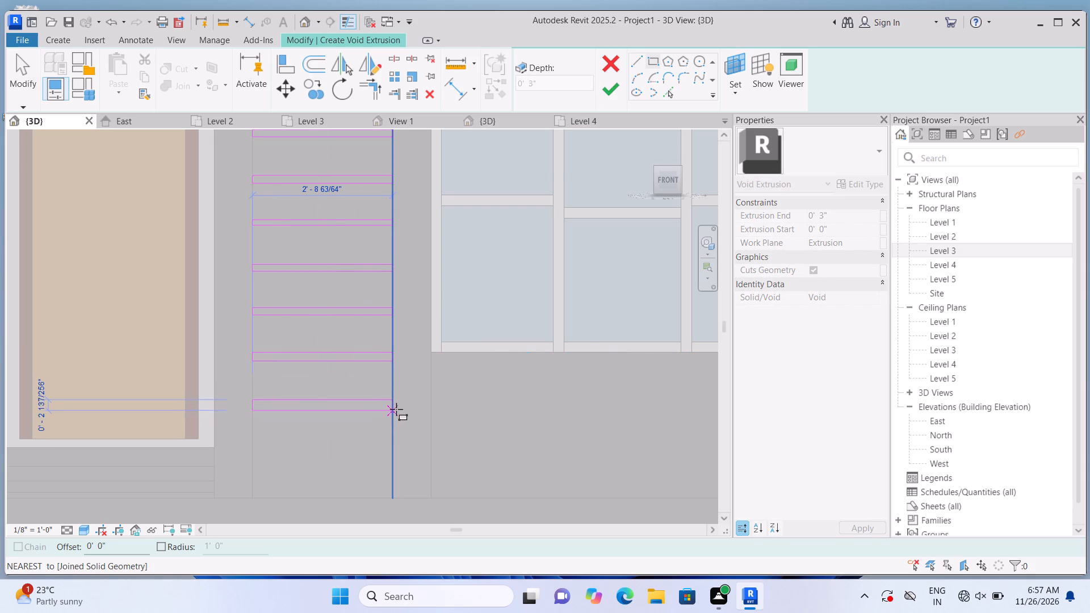
click(396, 406)
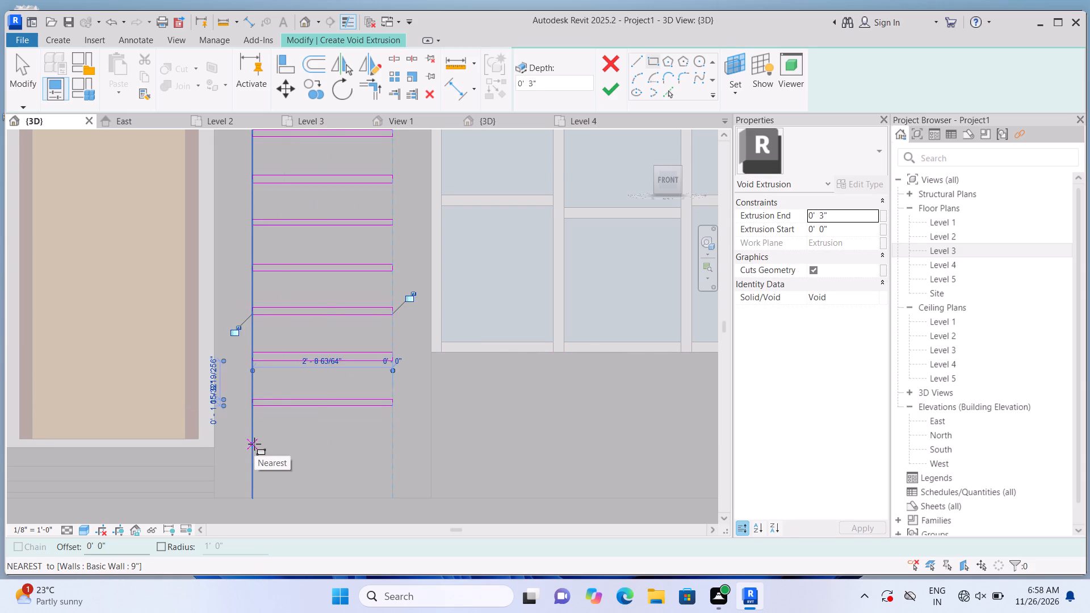
click(254, 444)
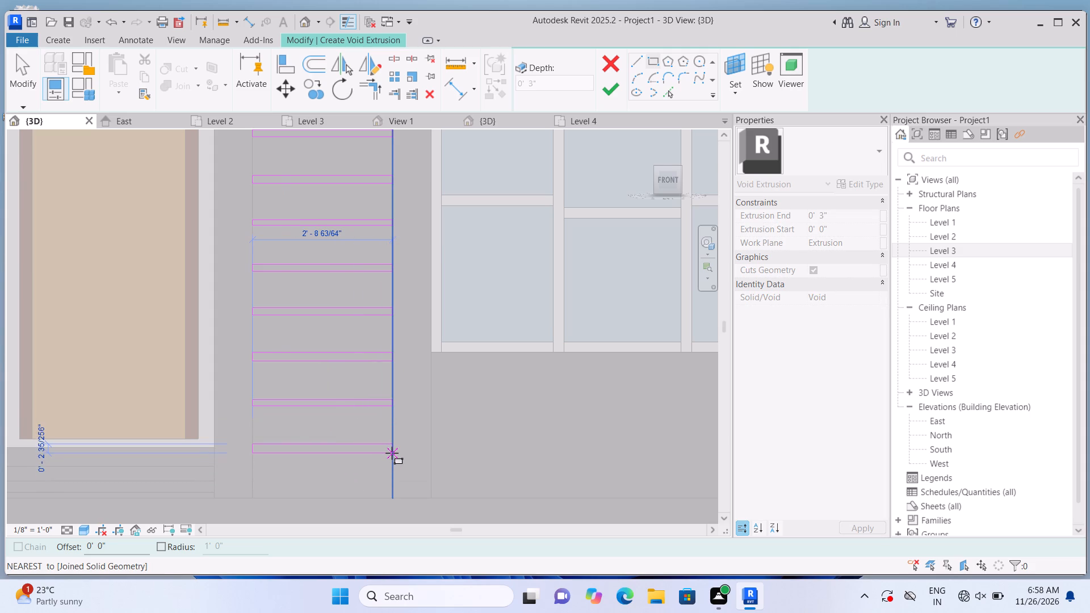
click(392, 453)
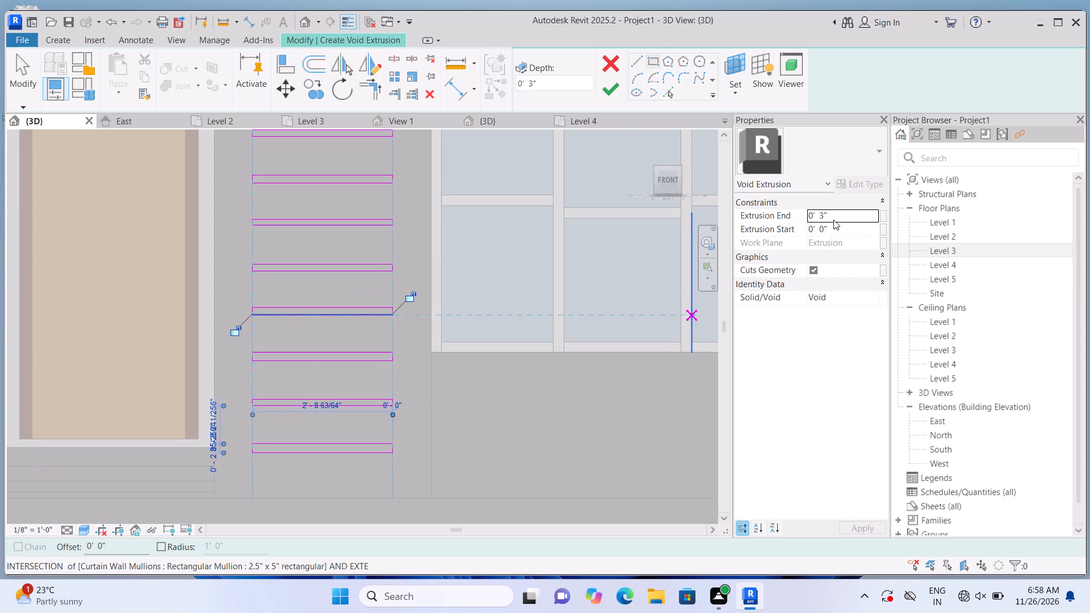
Set the void's extrusion end to 1" and finish the void extrusion sketch.
click(833, 213)
key(BackSpace)
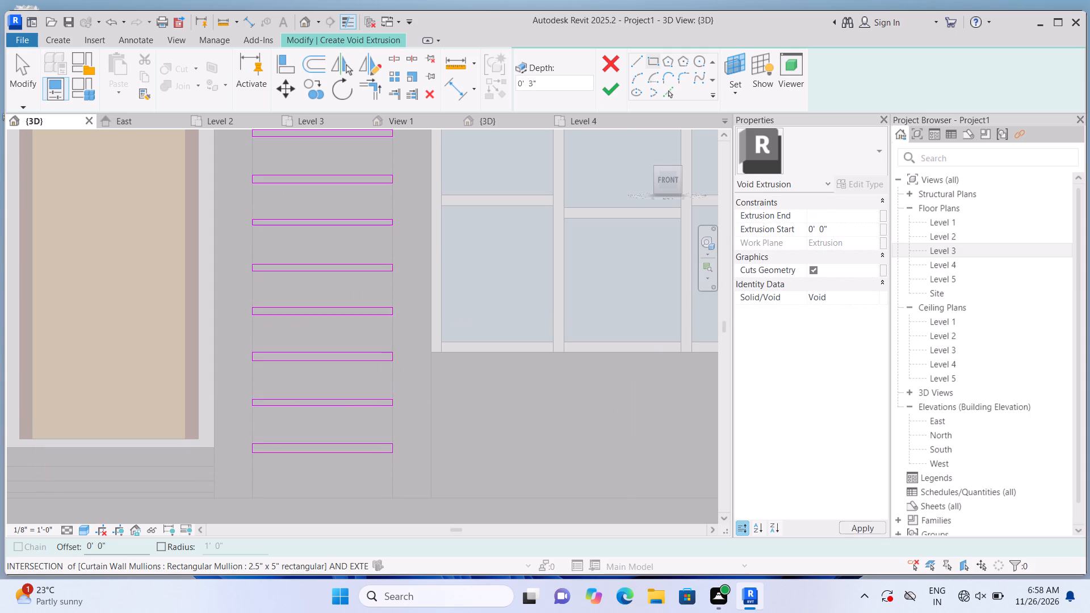
text(1")
key(Return)
click(609, 91)
scroll(450, 403, down, 2)
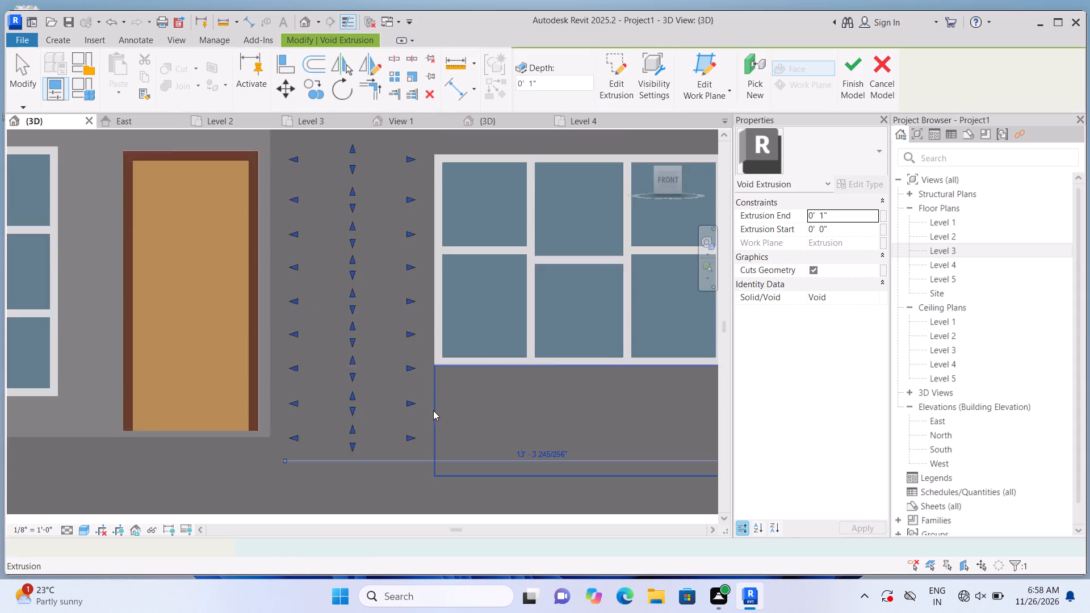
scroll(433, 410, down, 9)
click(437, 488)
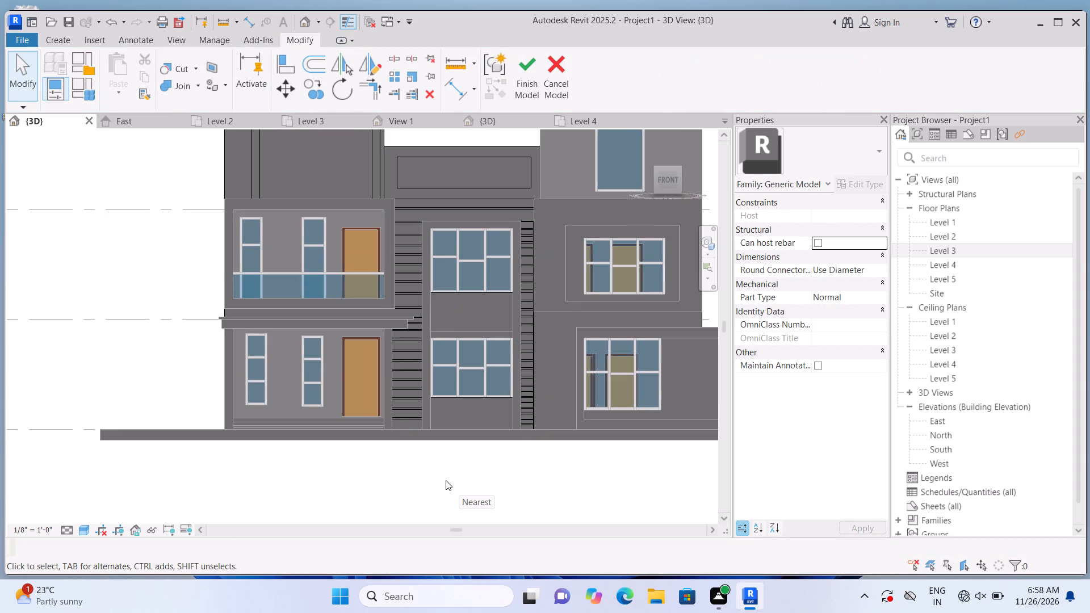
scroll(341, 508, down, 3)
scroll(503, 501, up, 2)
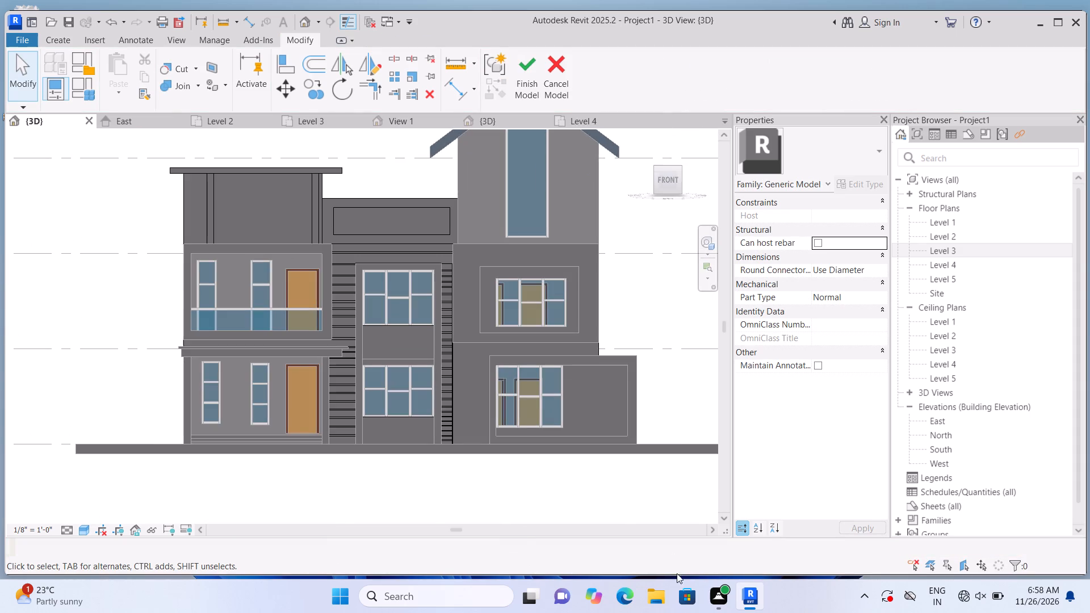
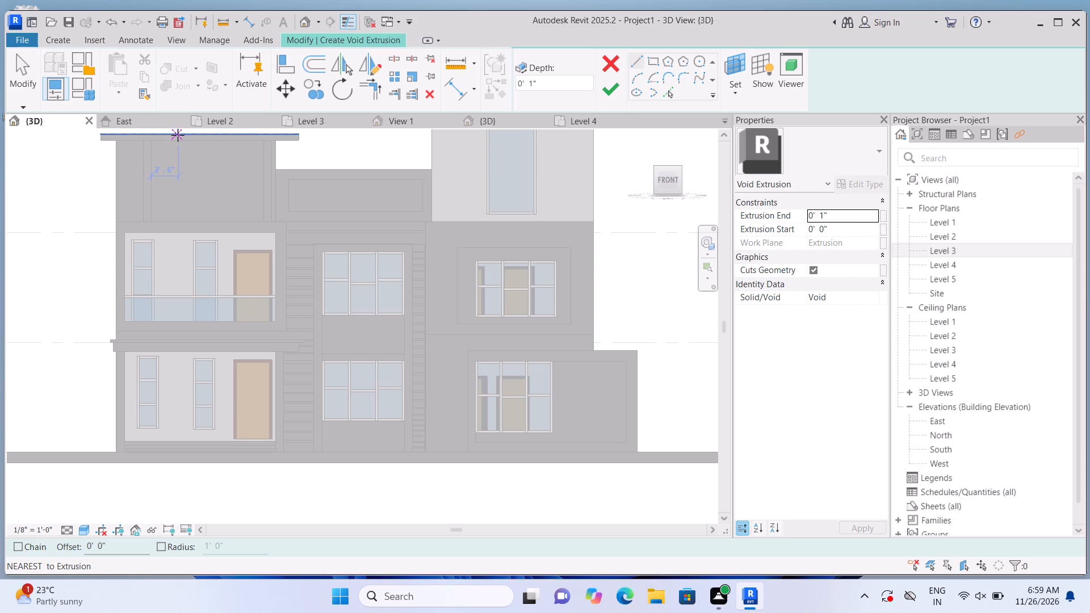
Set the work plane on the panel between the centre bay's windows and sketch a 7'-6" long void strip just below the upper window.
click(733, 93)
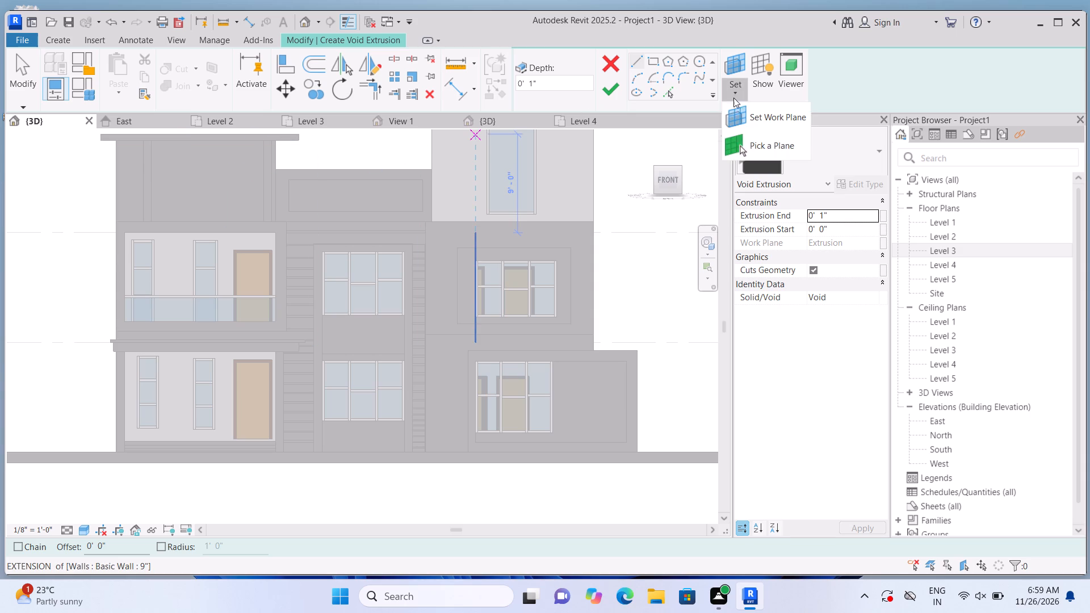
click(744, 141)
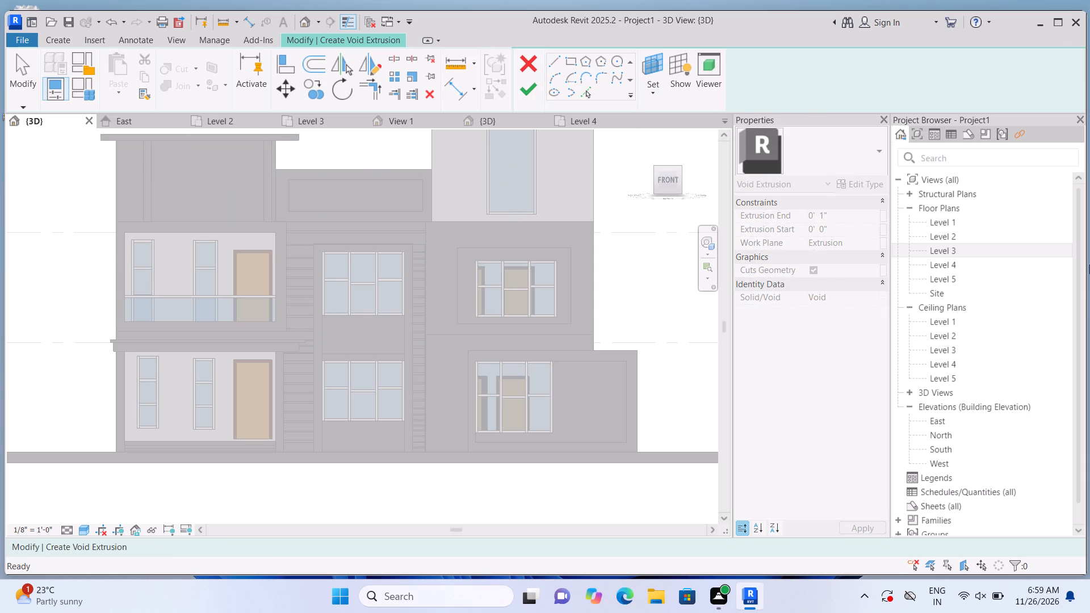
scroll(295, 275, up, 4)
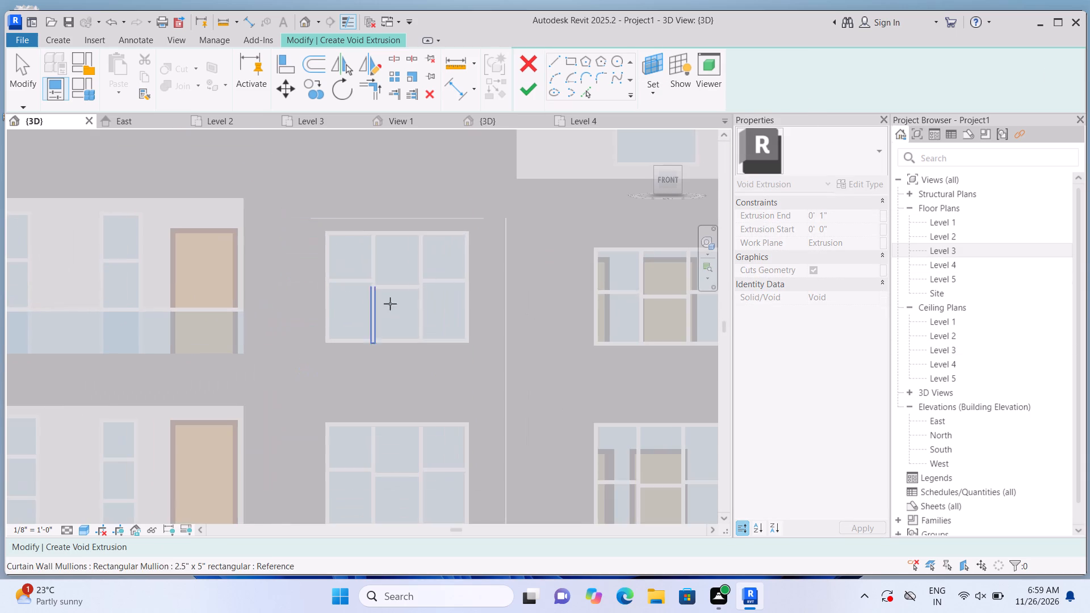
click(426, 373)
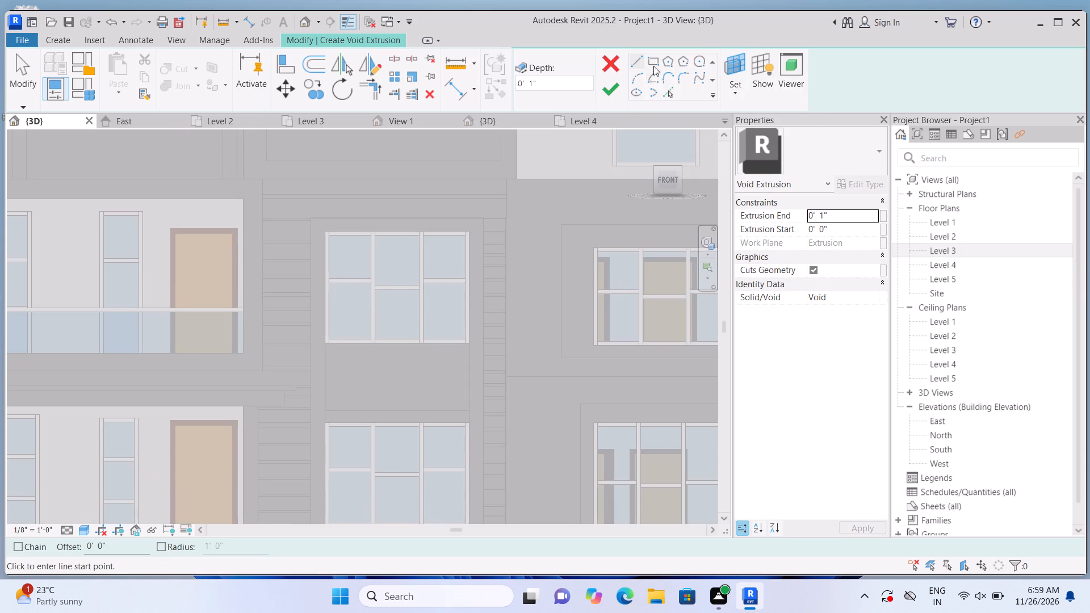
click(653, 61)
scroll(443, 368, up, 4)
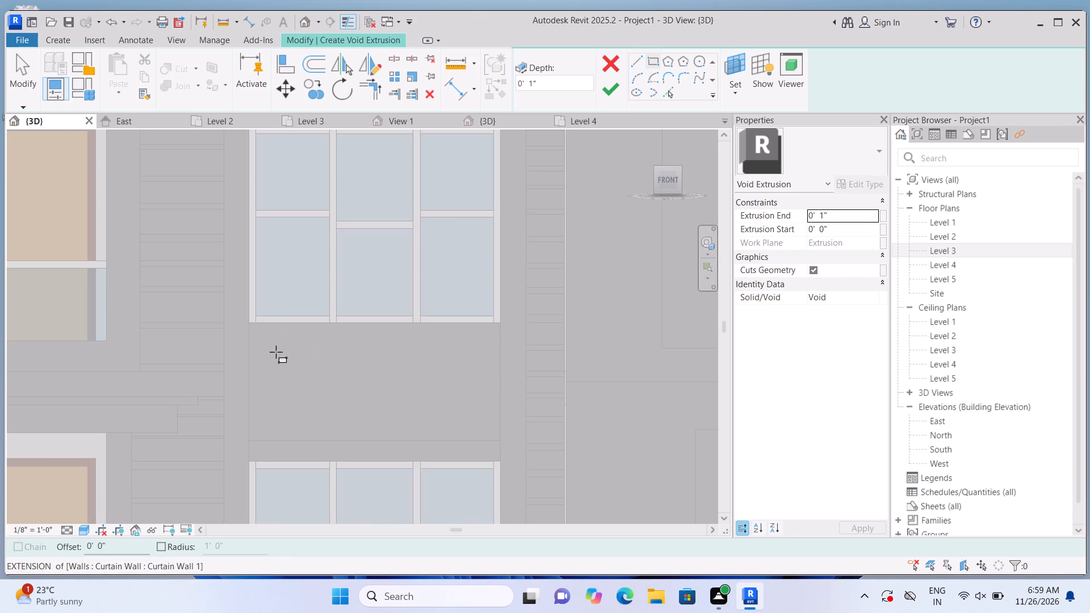
click(254, 343)
scroll(454, 375, up, 1)
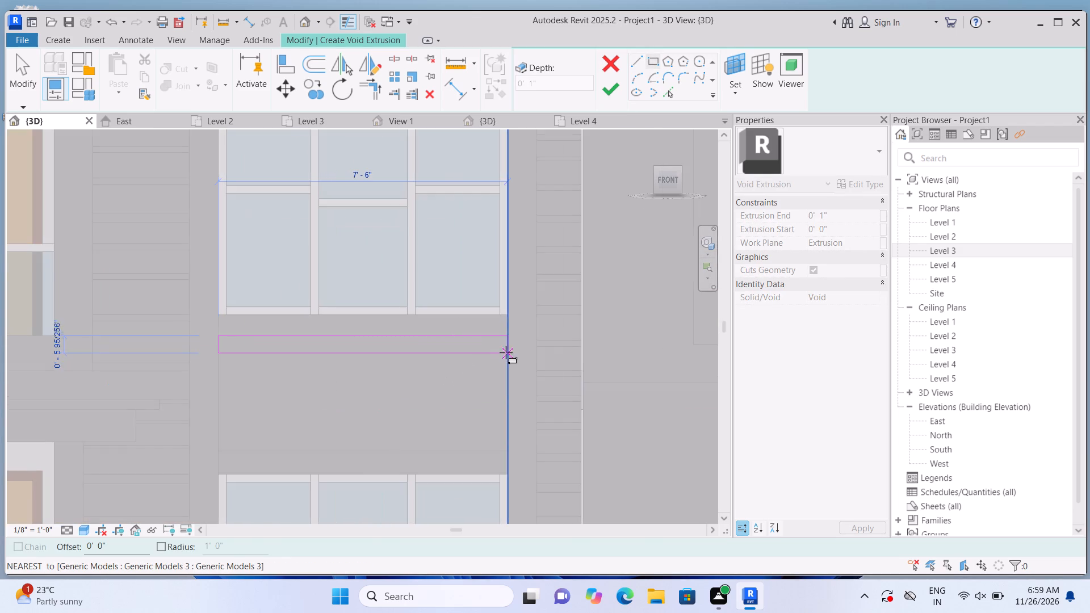
scroll(506, 345, up, 4)
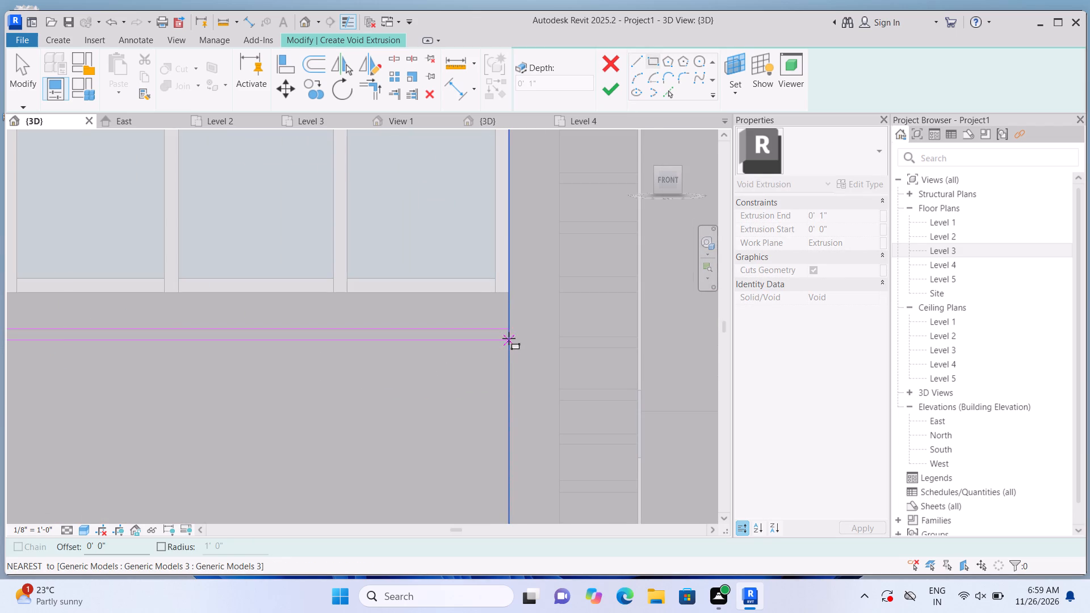
click(508, 336)
key(Escape)
Sketch three more roughly evenly spaced 7'-6" void strips down the panel between the windows and finish the 1" void extrusion.
scroll(503, 349, down, 1)
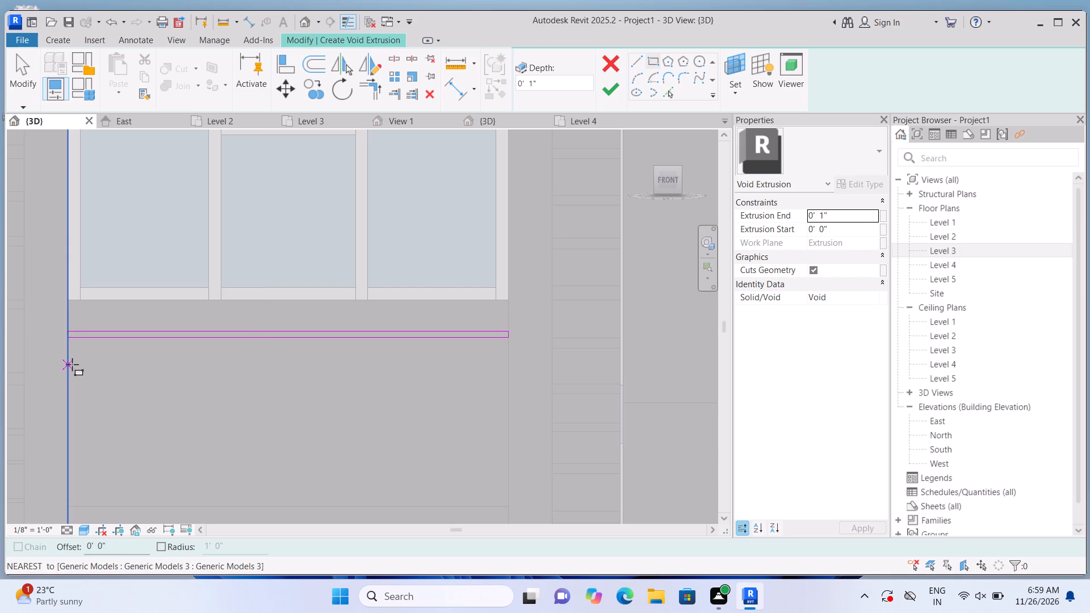
click(72, 362)
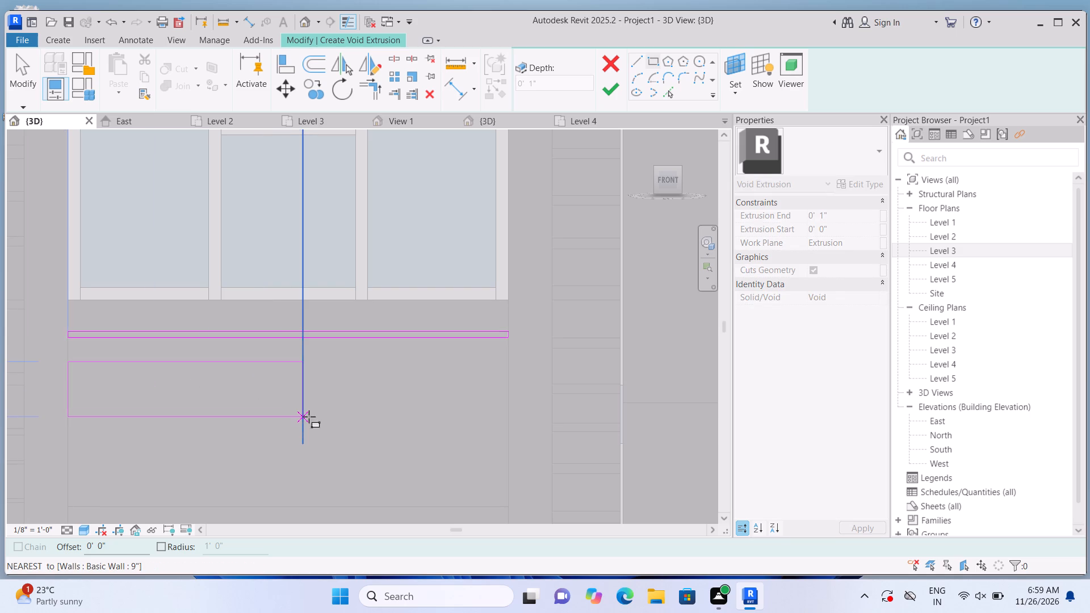
key(Escape)
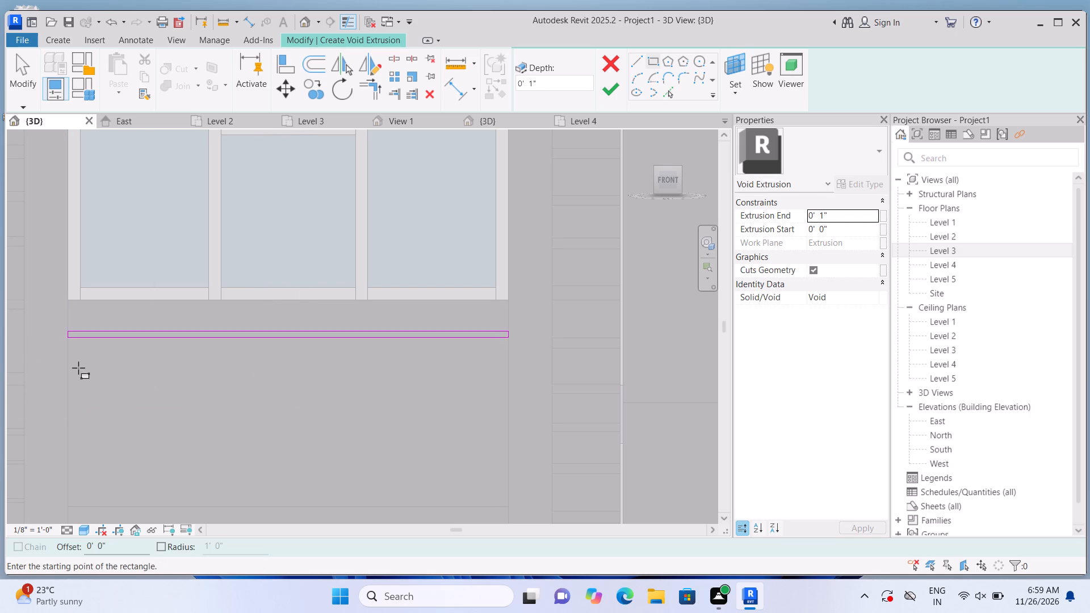
click(73, 371)
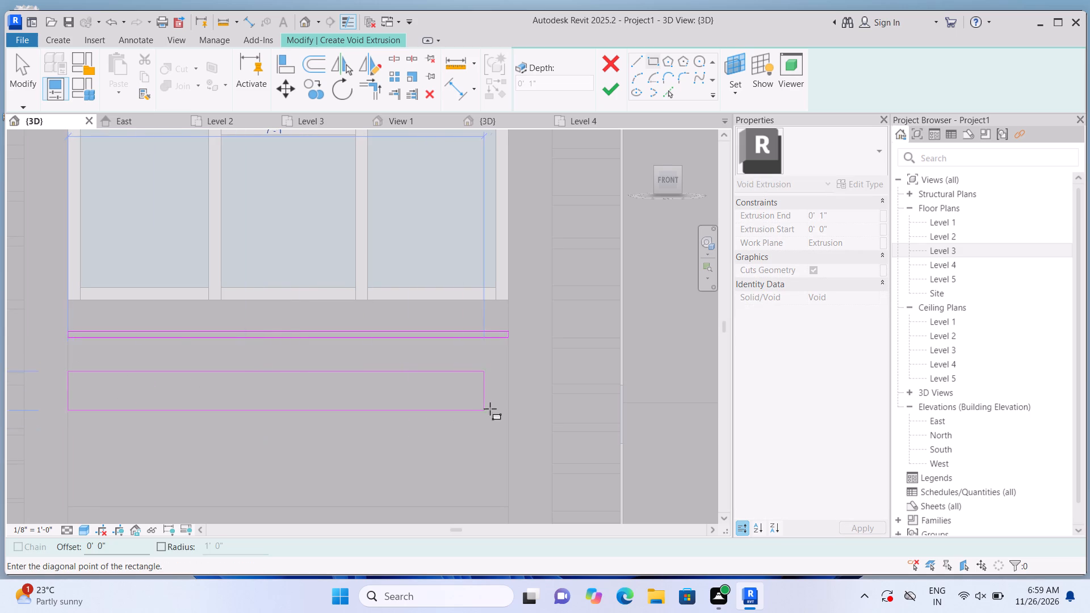
click(508, 379)
key(Escape)
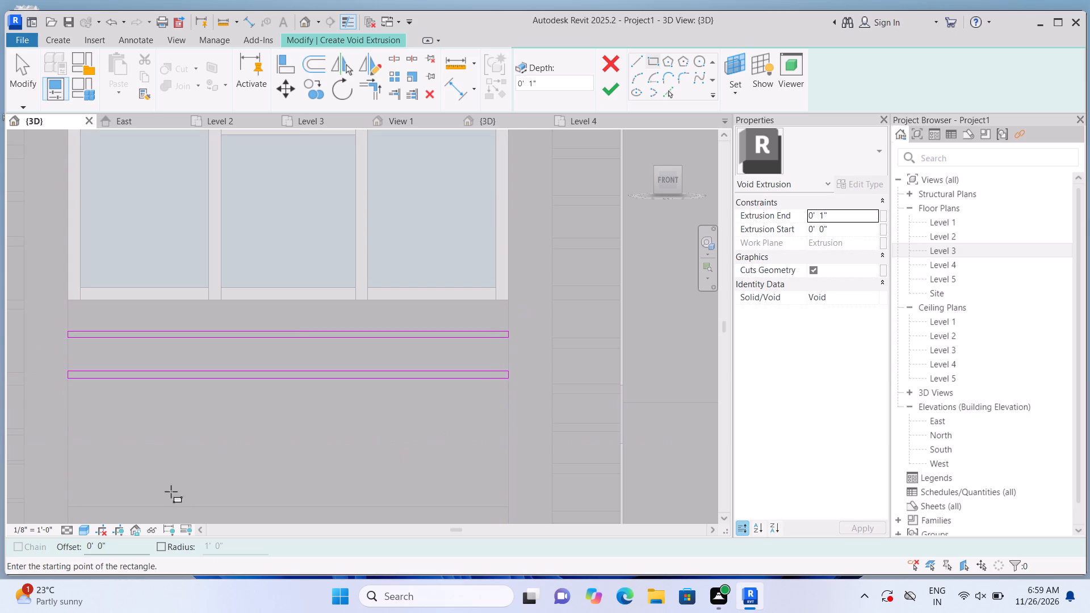
click(71, 408)
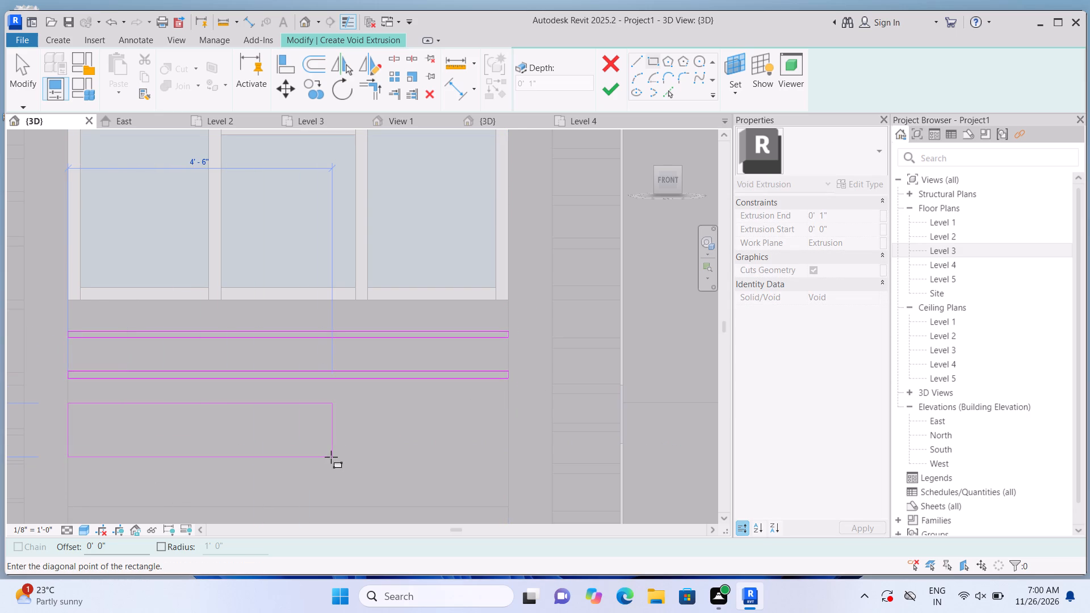
key(Escape)
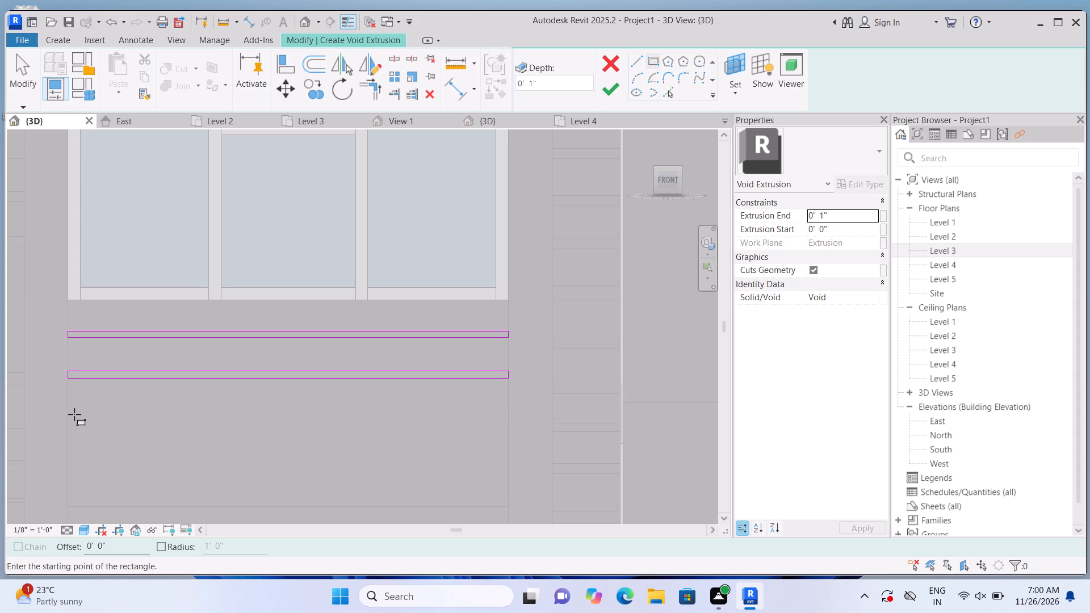
click(73, 415)
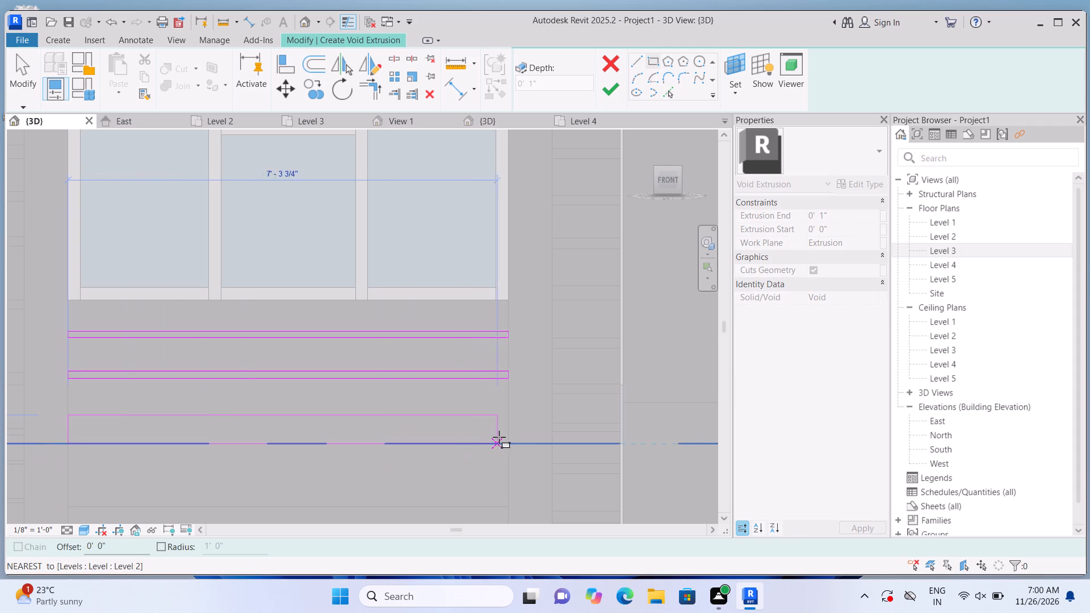
click(503, 422)
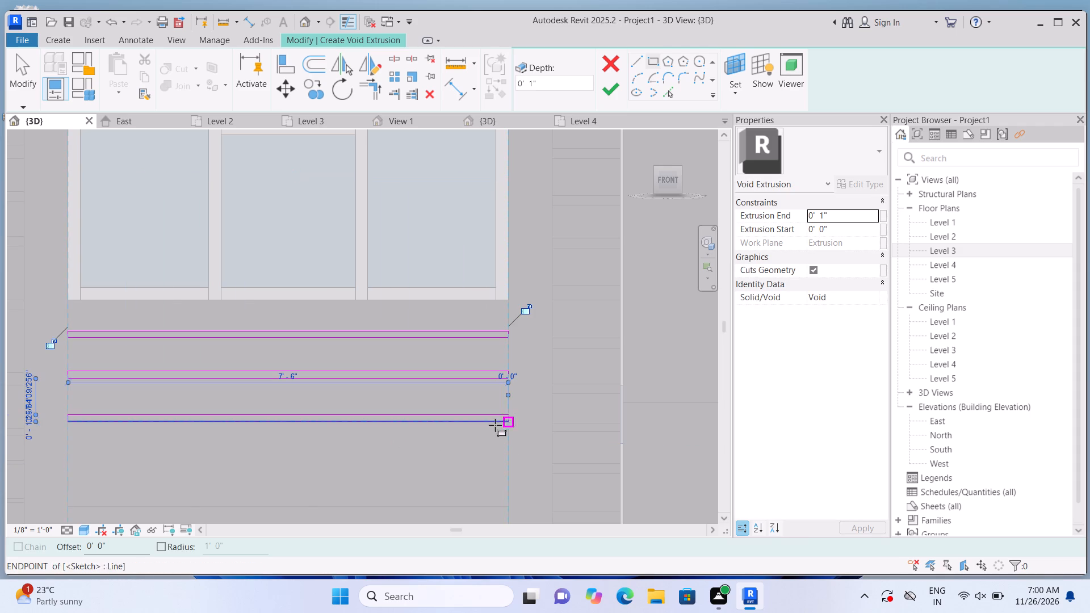
click(74, 459)
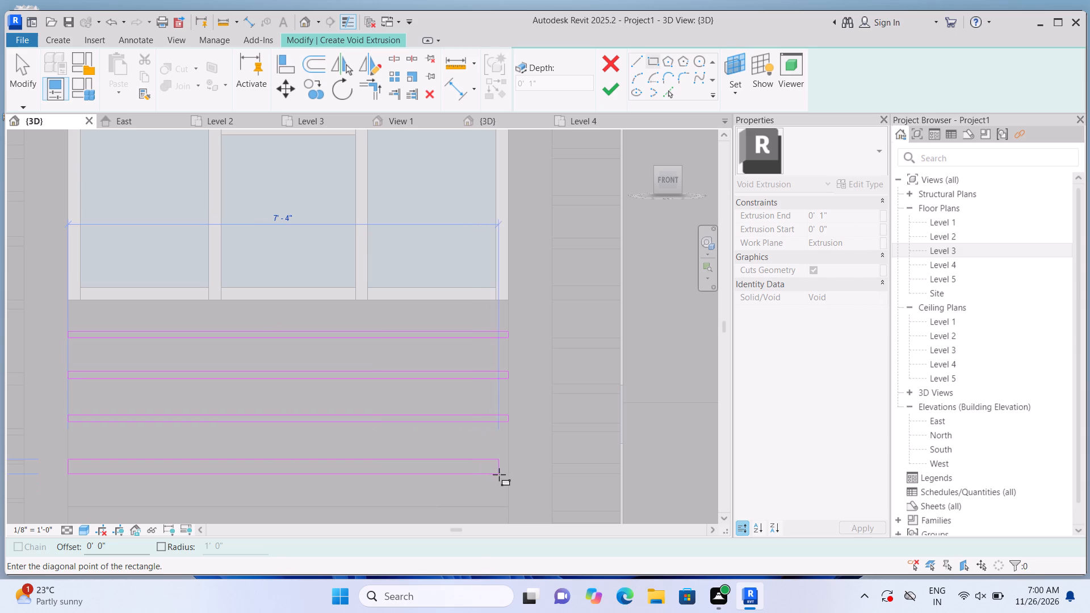
click(503, 467)
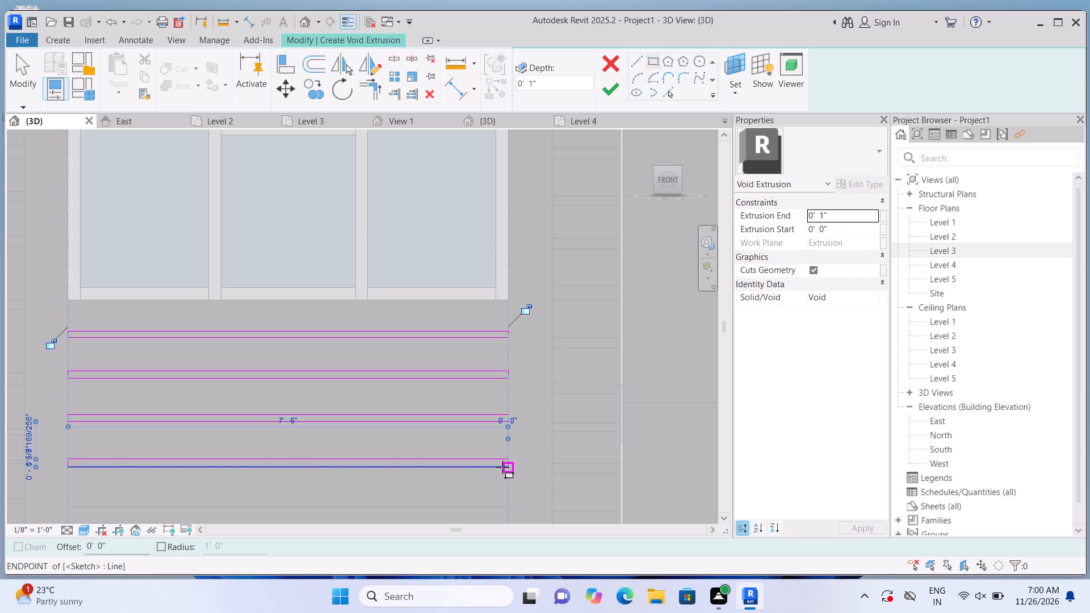
double_click(610, 92)
scroll(501, 174, down, 11)
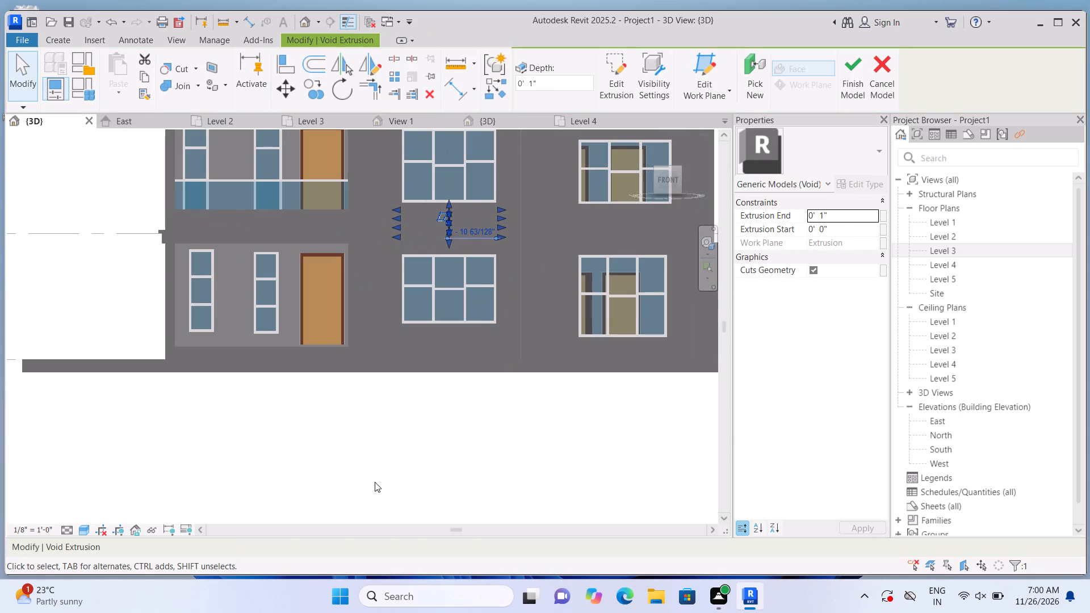
click(386, 425)
Start a void extrusion on the panel below the centre bay's lower window and sketch a thin full-width strip near its top.
scroll(401, 322, up, 1)
scroll(558, 315, up, 2)
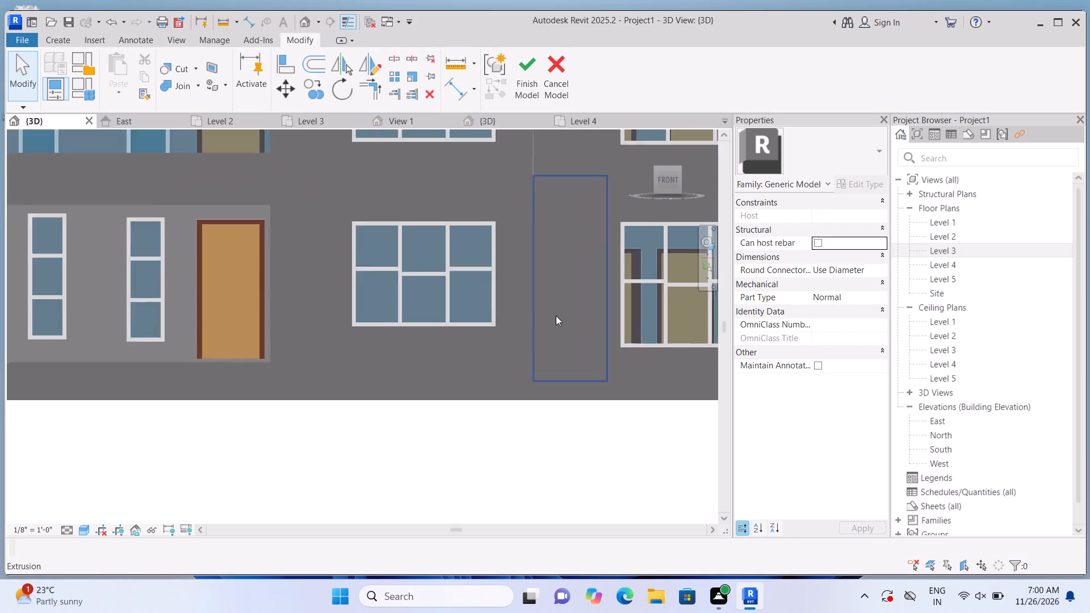
scroll(556, 316, up, 2)
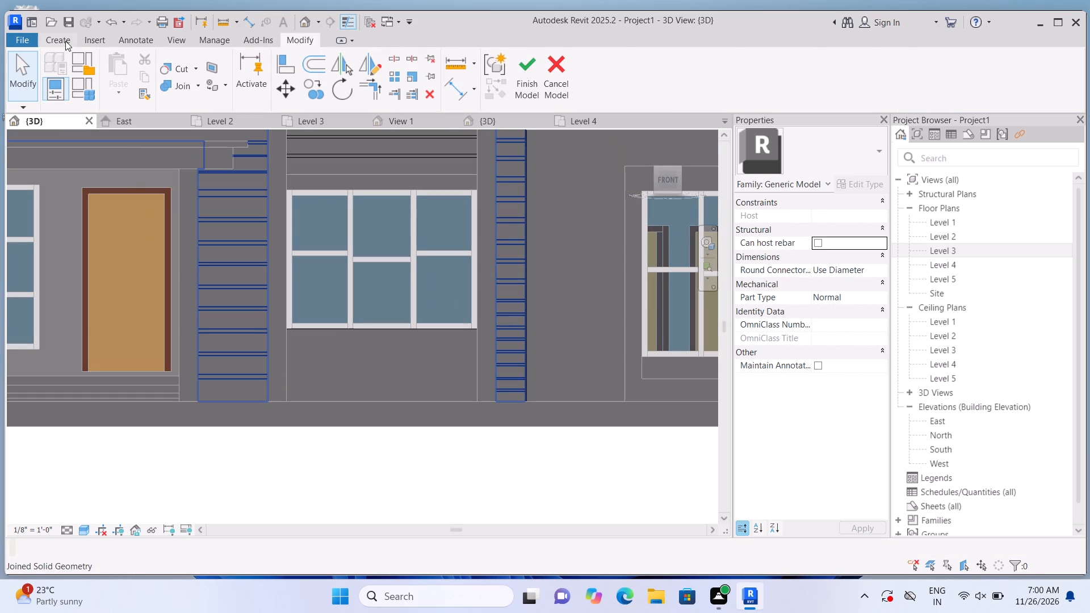
click(65, 41)
click(290, 87)
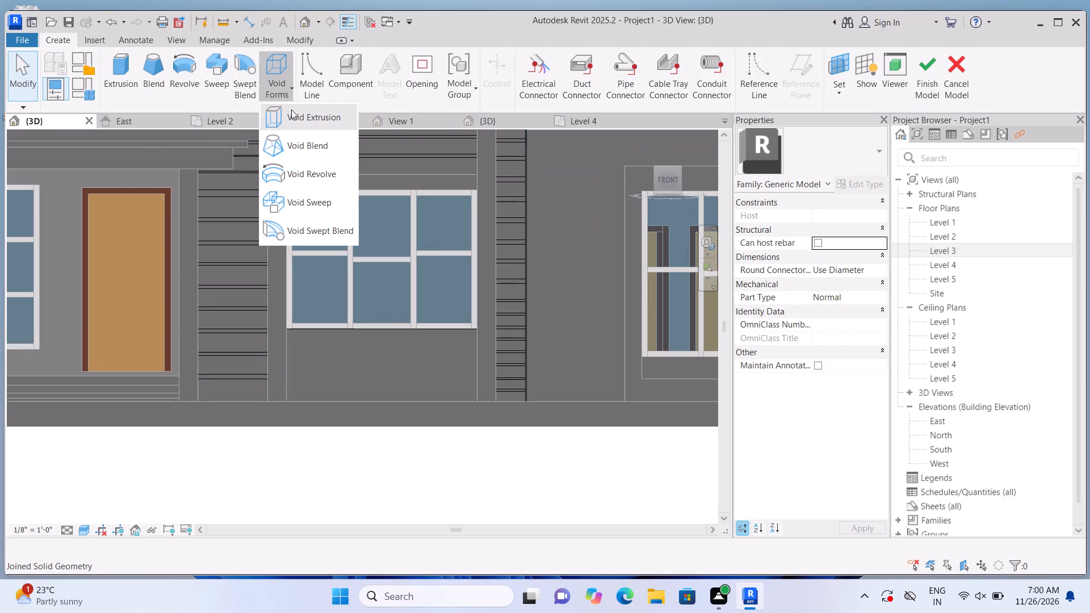
click(294, 114)
click(728, 94)
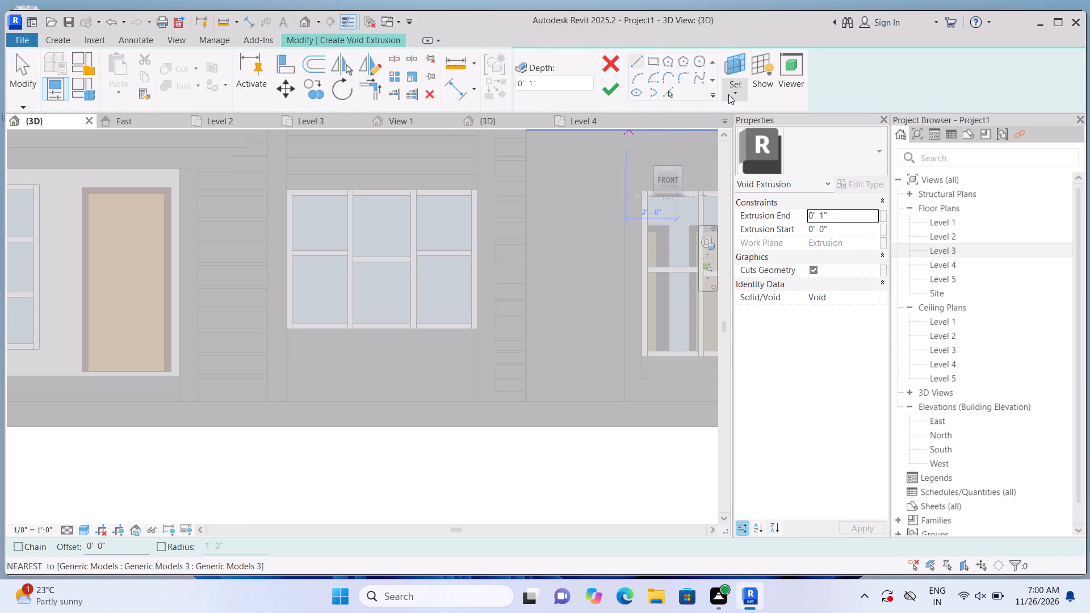
click(744, 144)
scroll(400, 384, up, 2)
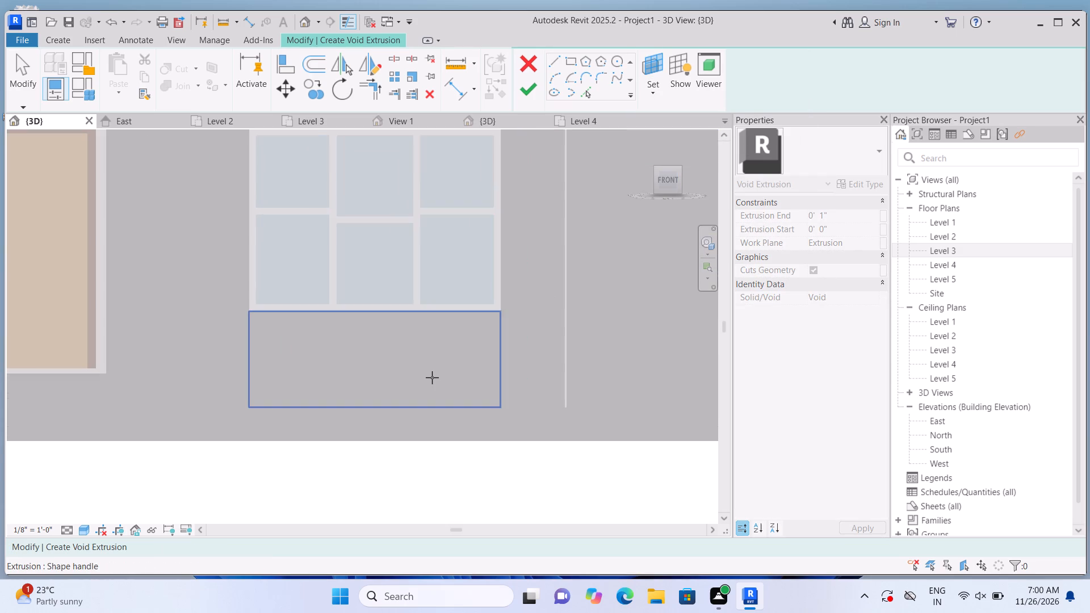
click(432, 377)
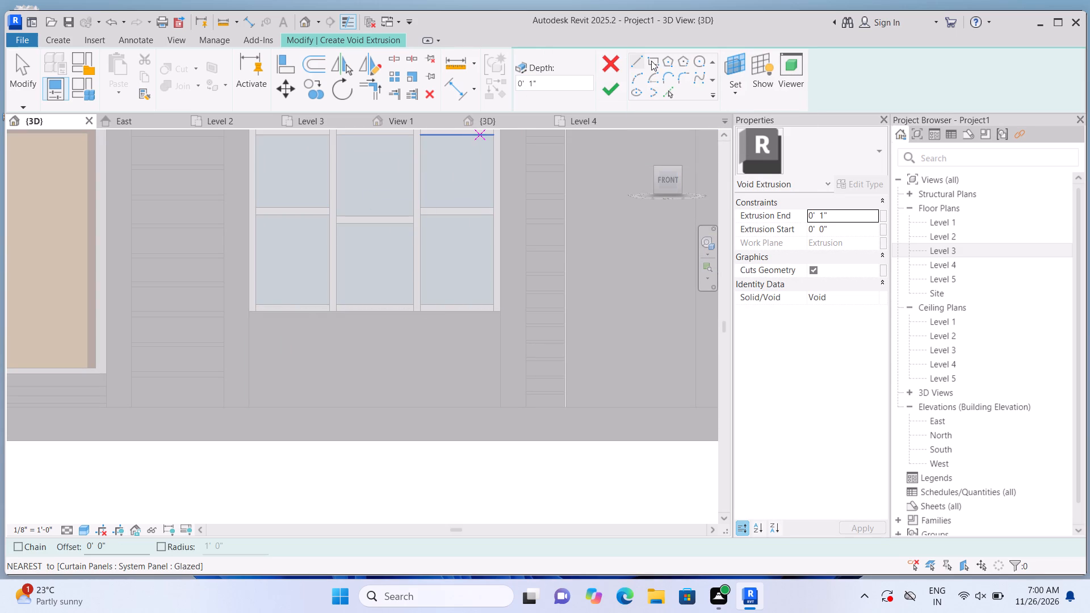
click(651, 61)
scroll(367, 347, up, 4)
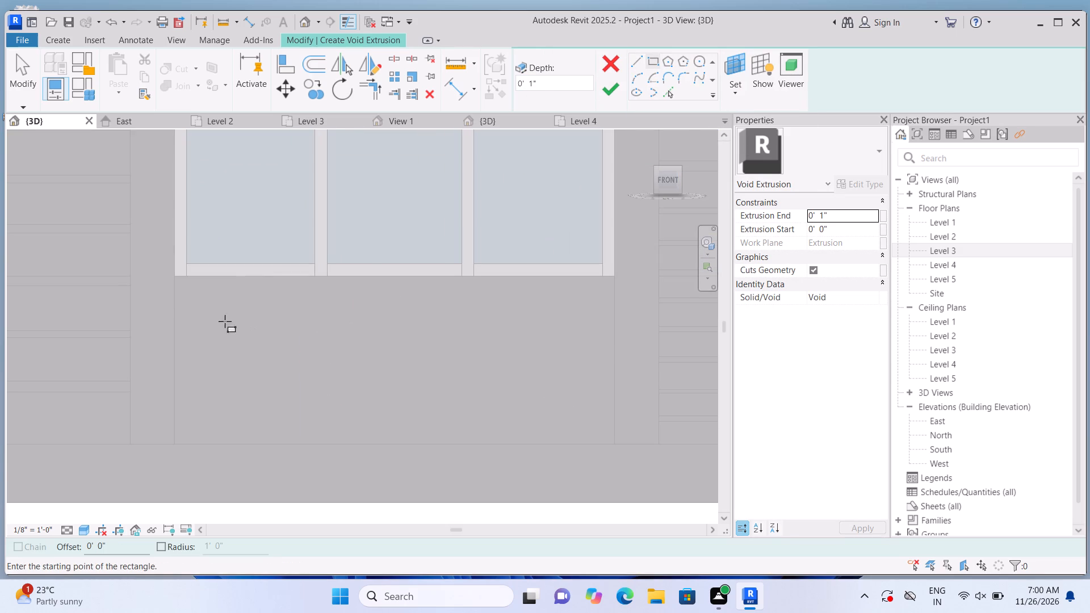
click(174, 310)
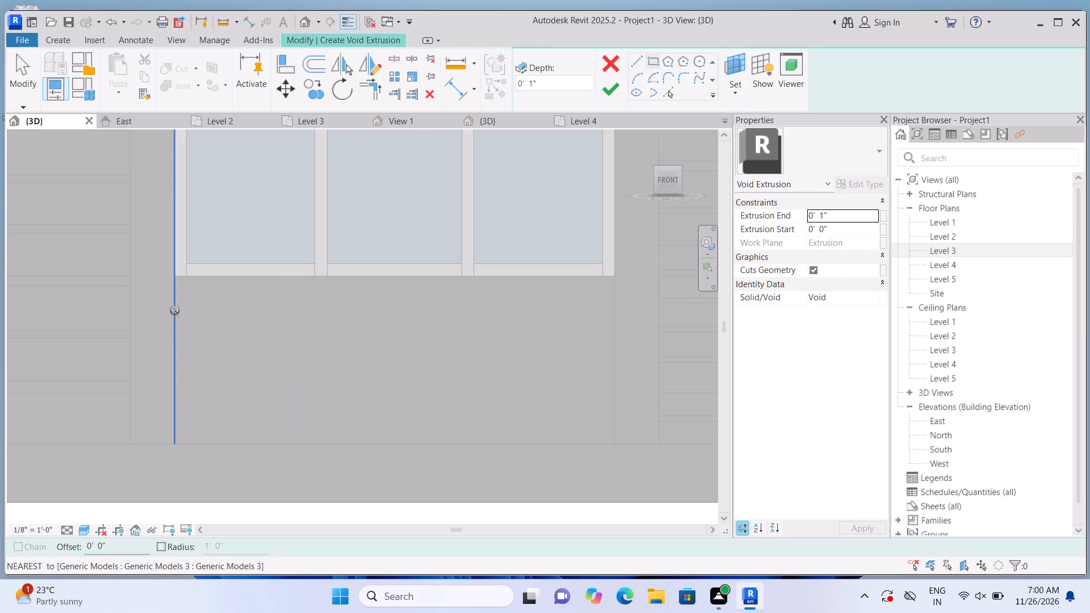
scroll(545, 351, up, 4)
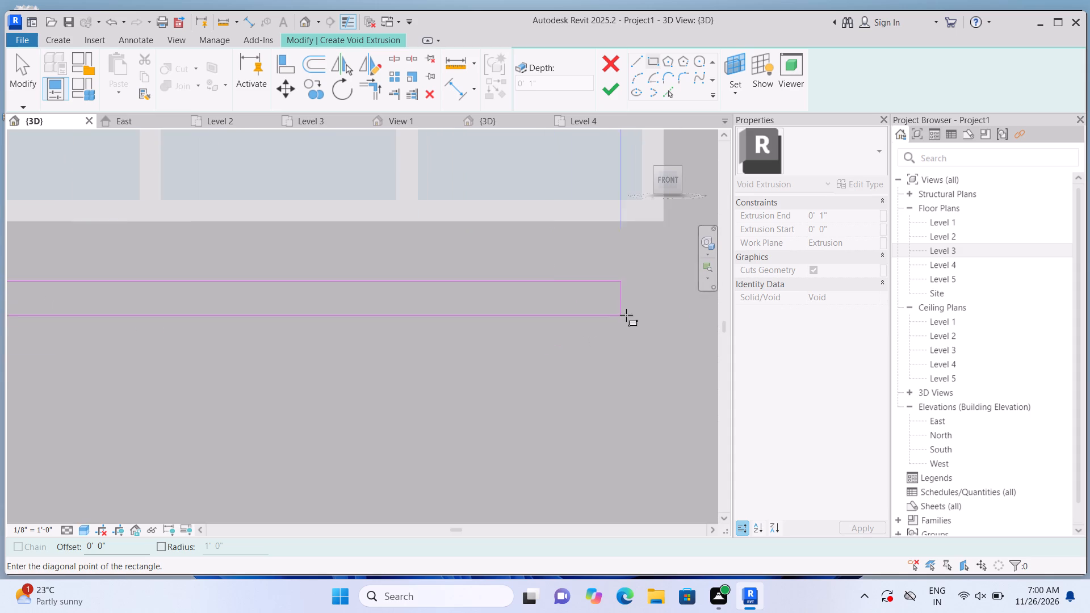
click(657, 289)
key(Escape)
Sketch a second thin full-width void strip below the first on the panel under the centre bay's lower window.
scroll(610, 271, down, 4)
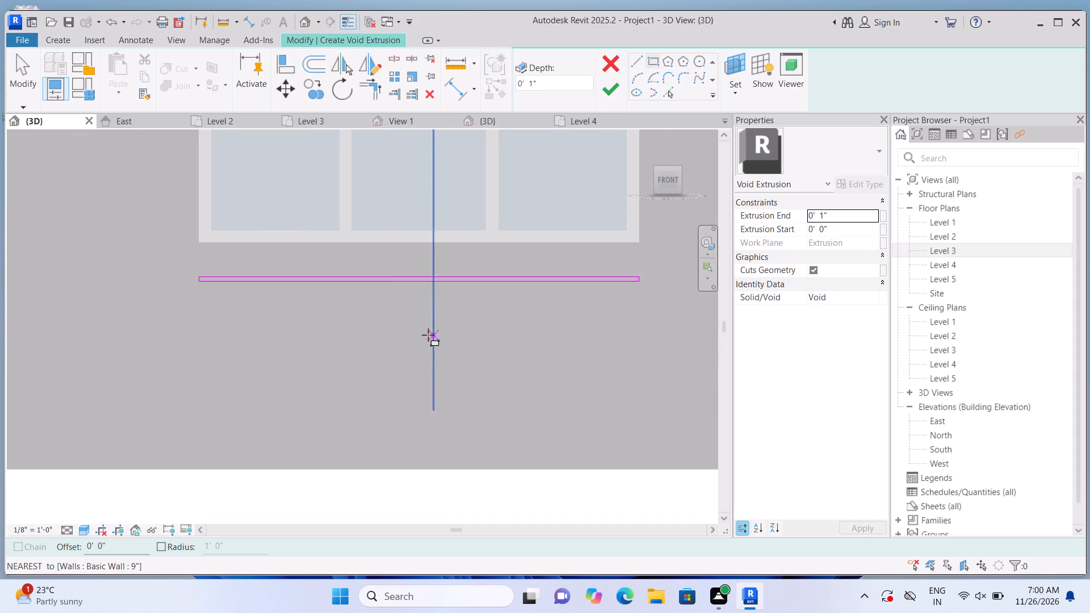
click(202, 316)
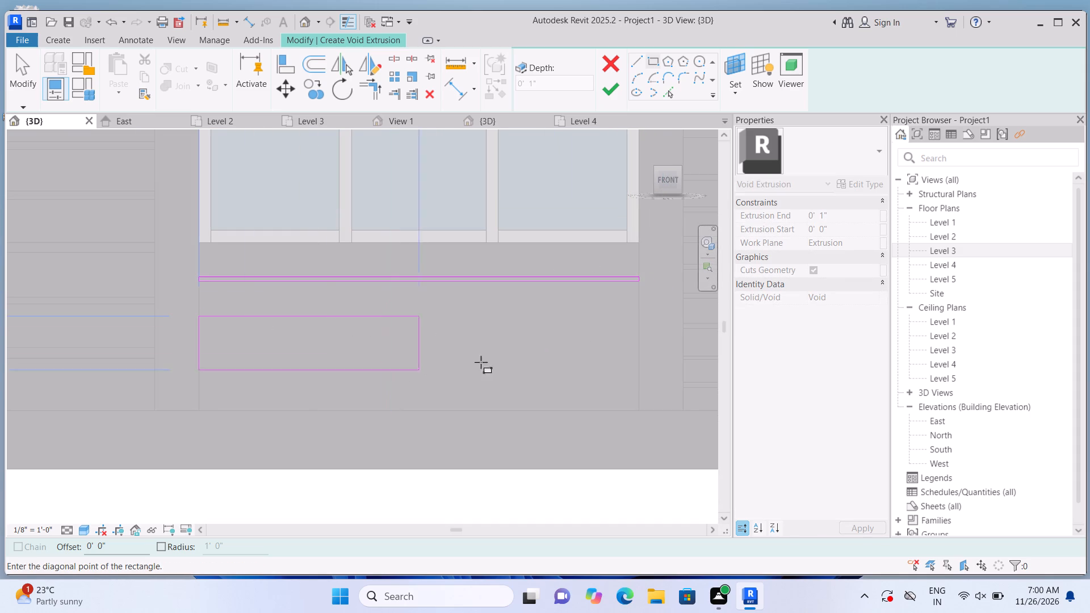
scroll(505, 355, up, 1)
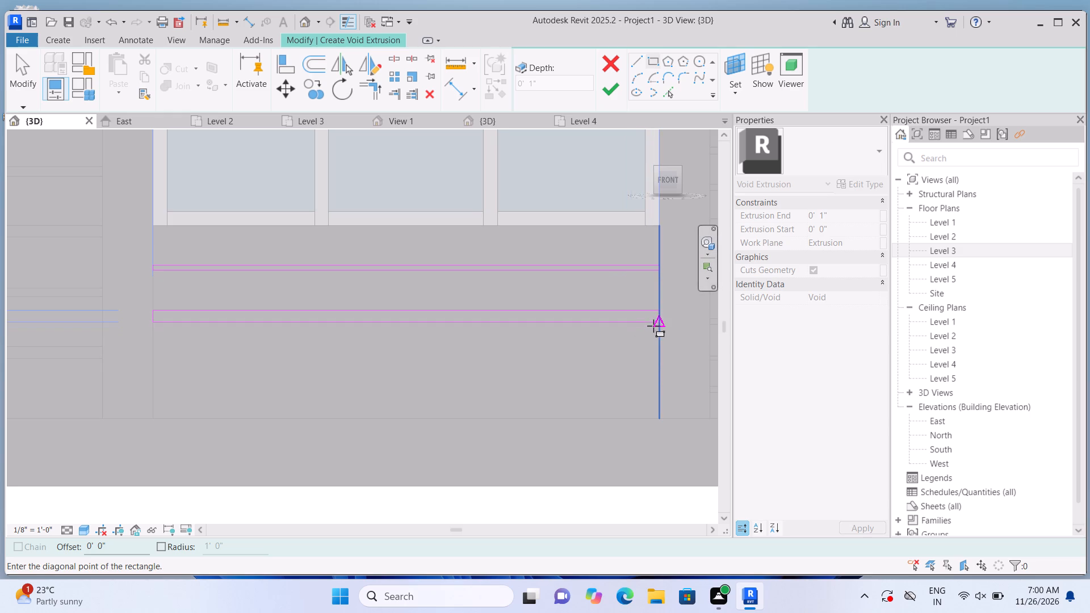
scroll(654, 321, up, 4)
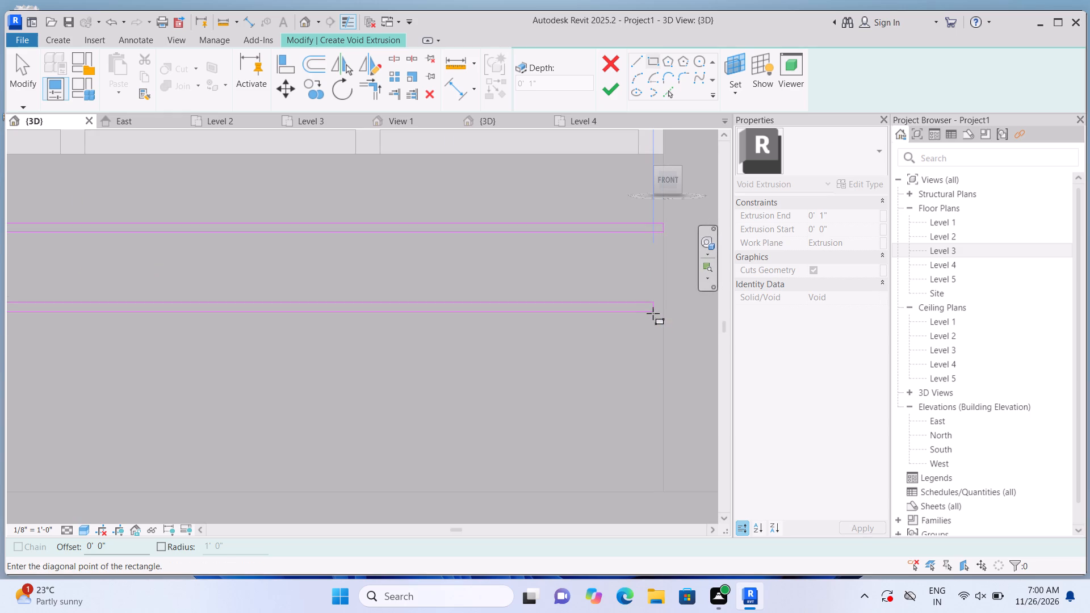
click(658, 309)
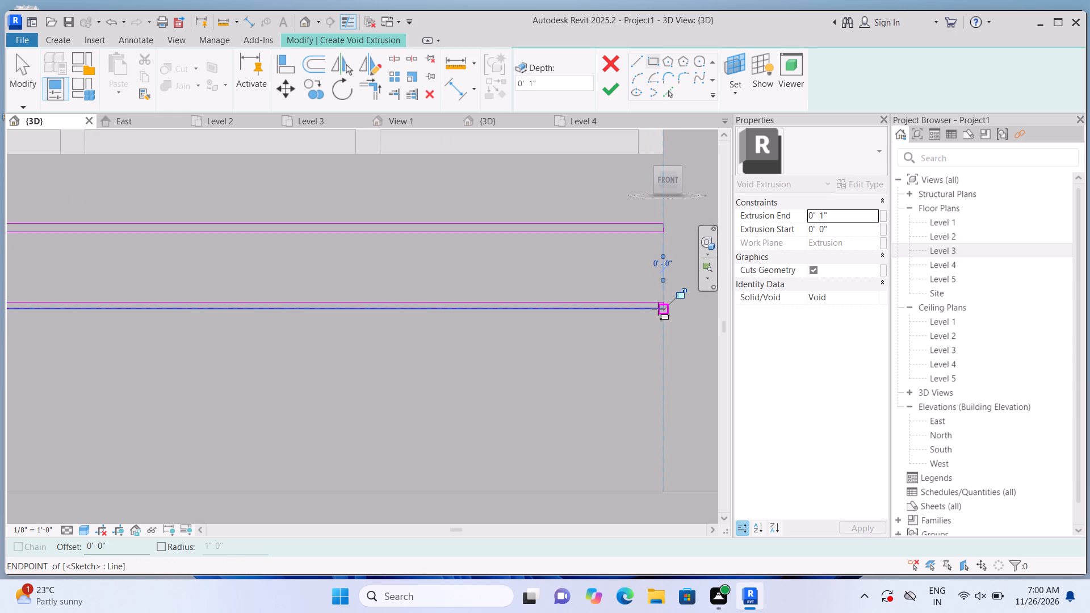
key(Escape)
Sketch a third thin void strip, 7'-6" long, below the second on the panel under the lower window.
scroll(523, 290, down, 6)
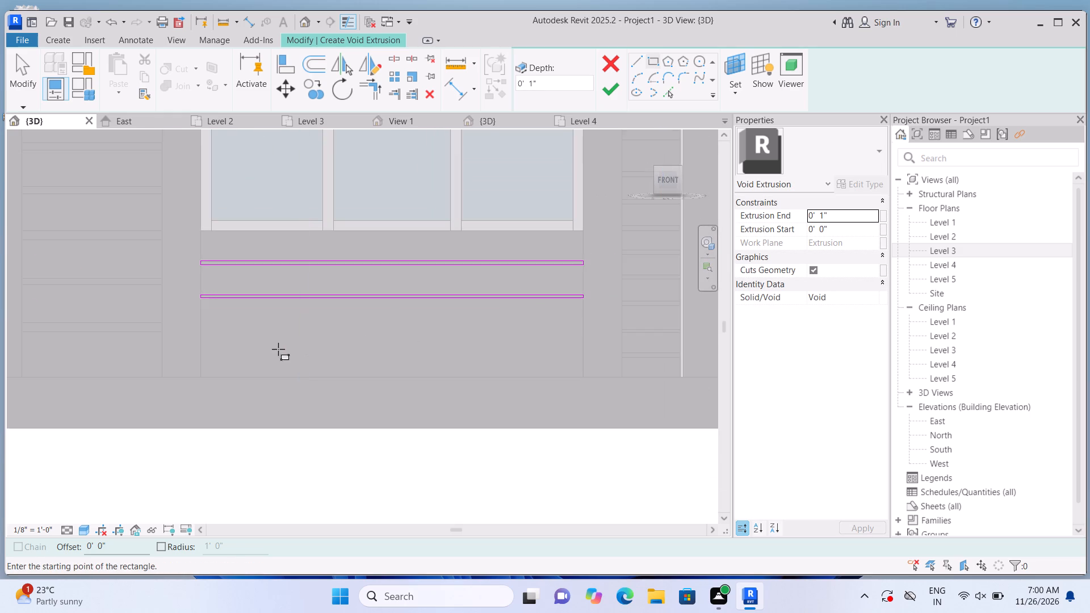
scroll(242, 347, up, 2)
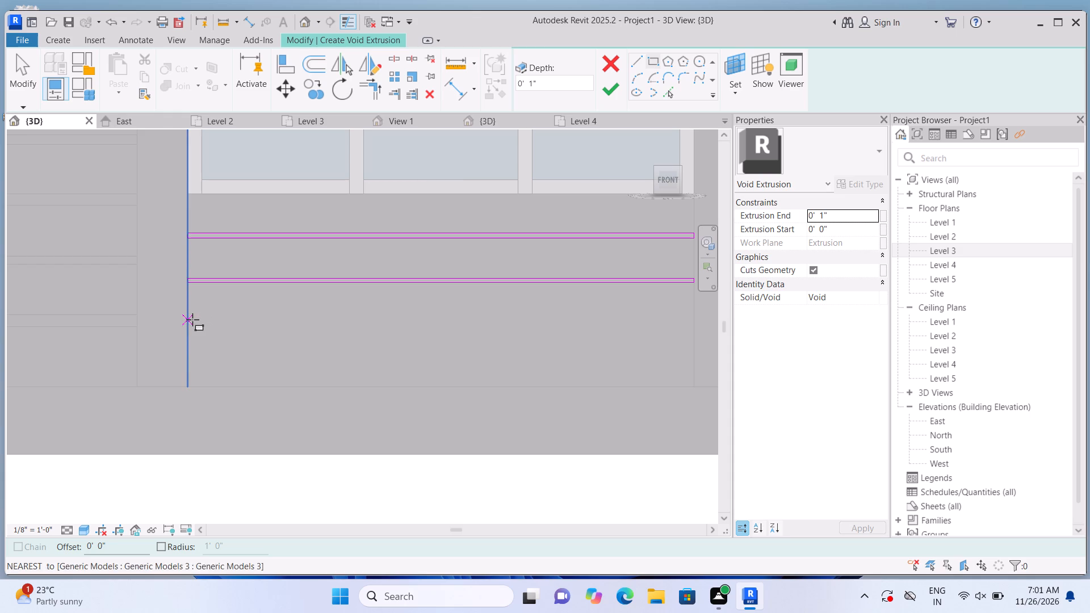
click(192, 320)
scroll(535, 383, up, 3)
scroll(524, 380, down, 6)
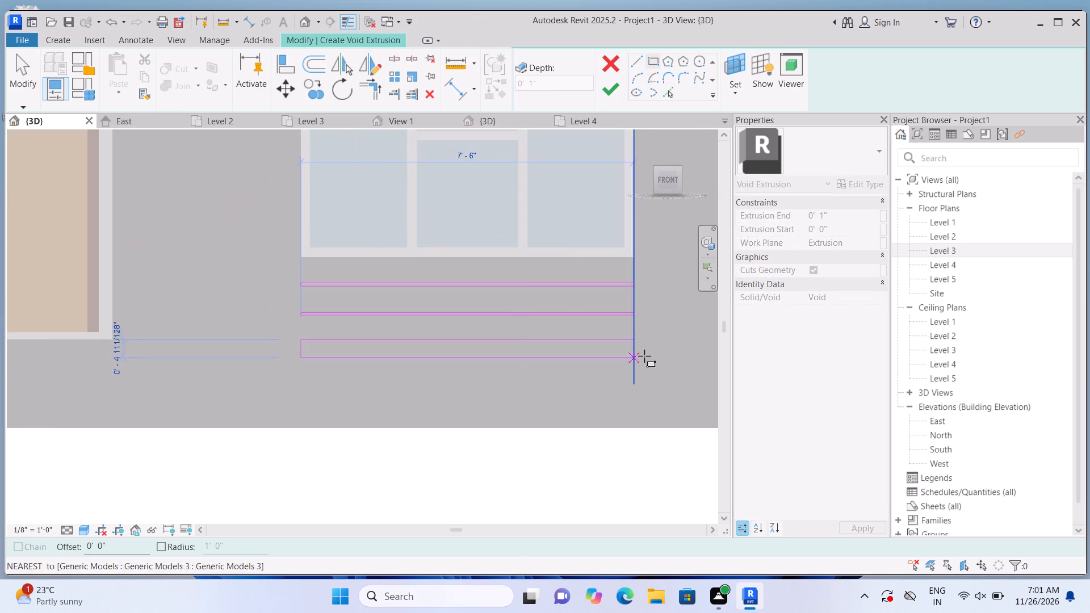
scroll(648, 355, up, 6)
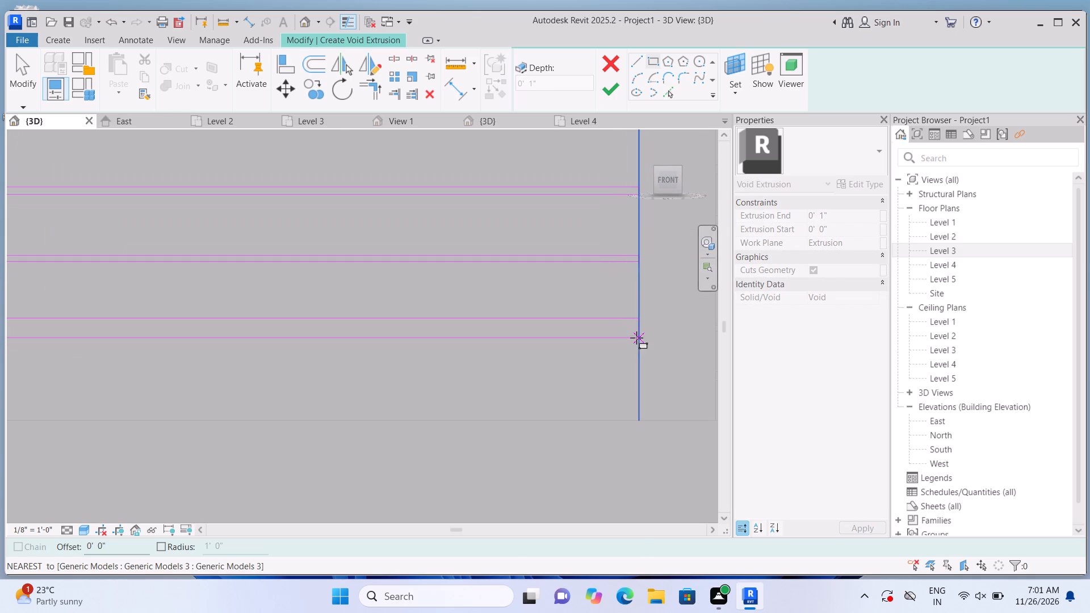
click(636, 325)
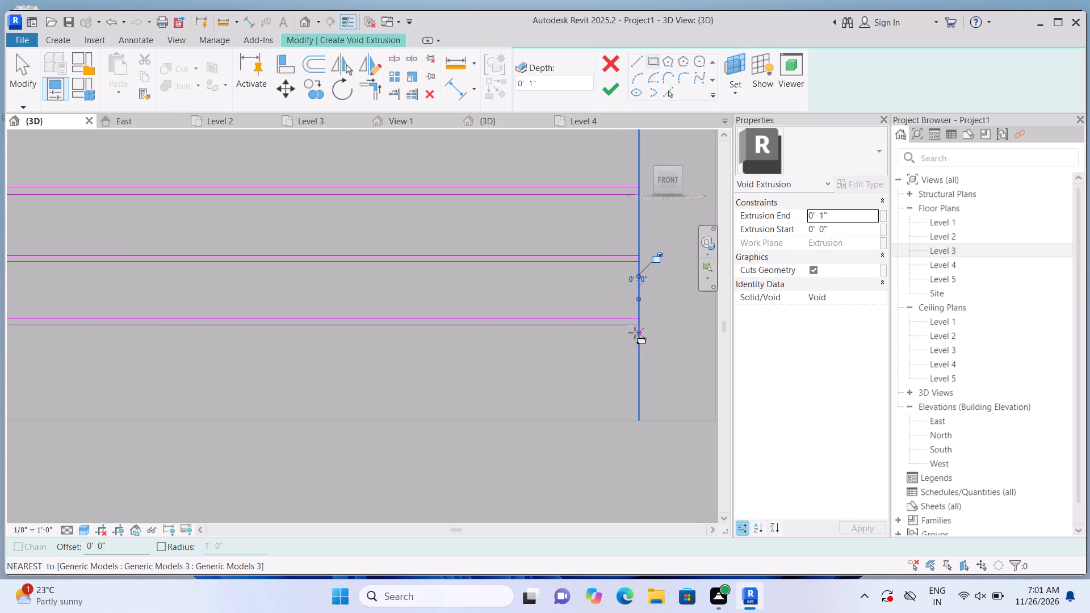
key(Escape)
Sketch a fourth thin full-width void strip below the third, near the bottom of the panel.
scroll(631, 329, down, 4)
scroll(332, 360, up, 1)
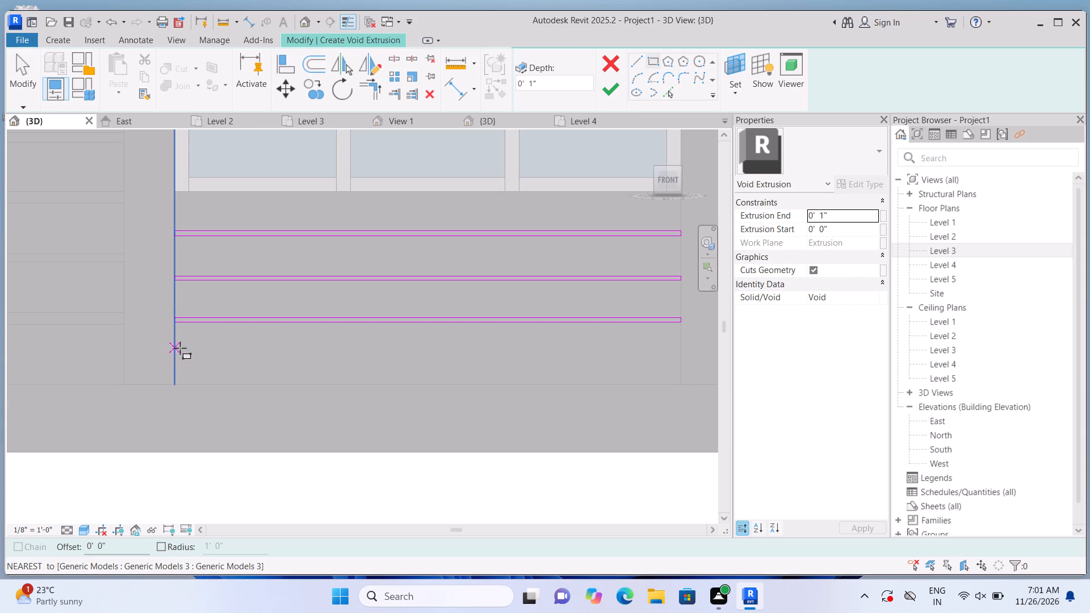
click(178, 349)
scroll(569, 395, up, 4)
scroll(454, 397, down, 5)
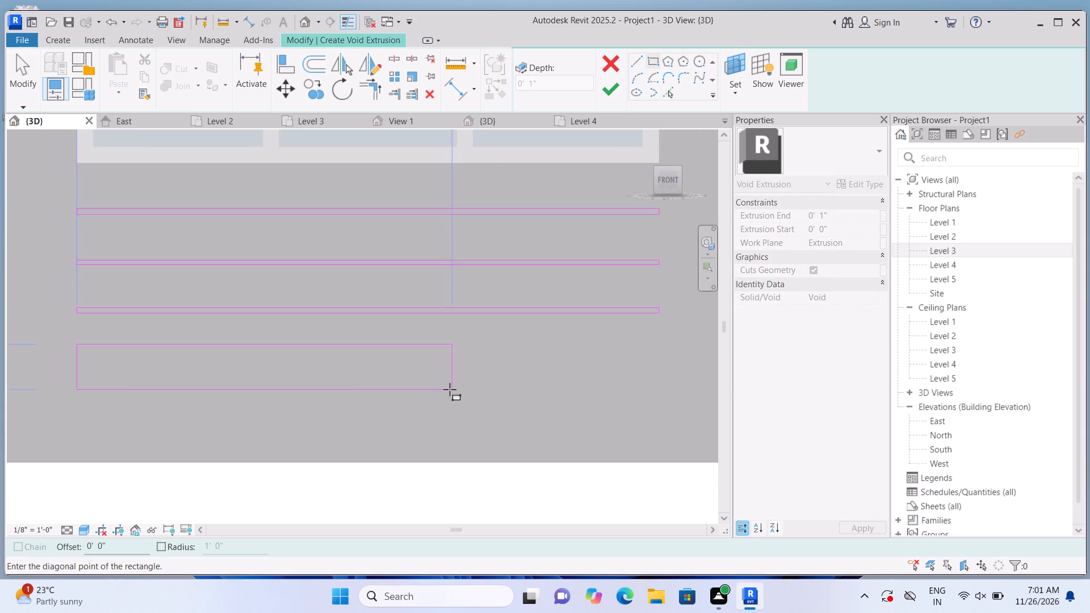
scroll(450, 389, down, 2)
scroll(595, 377, up, 8)
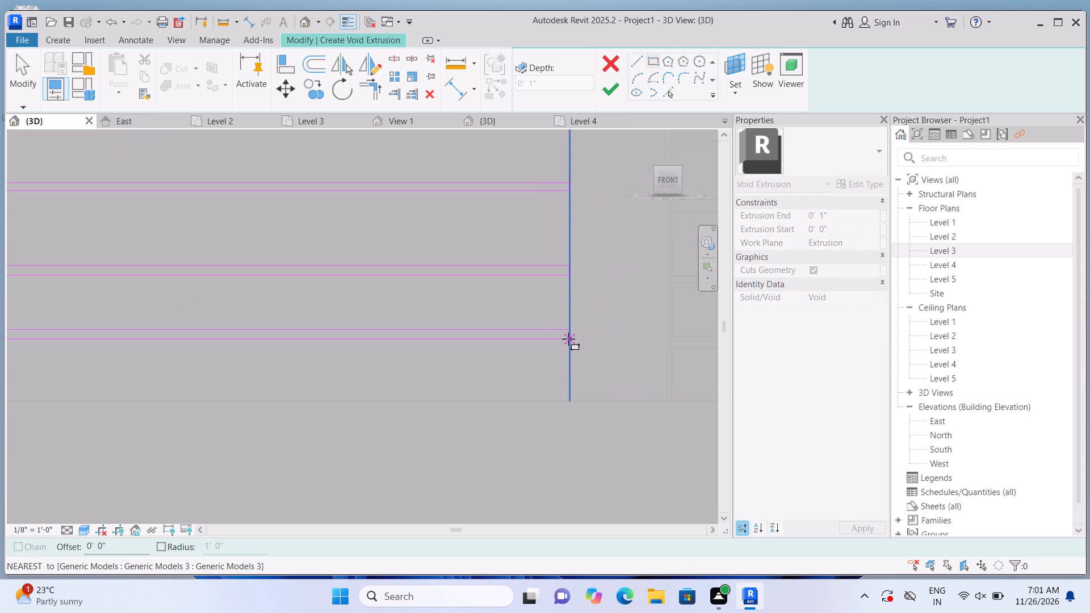
click(568, 337)
key(Escape)
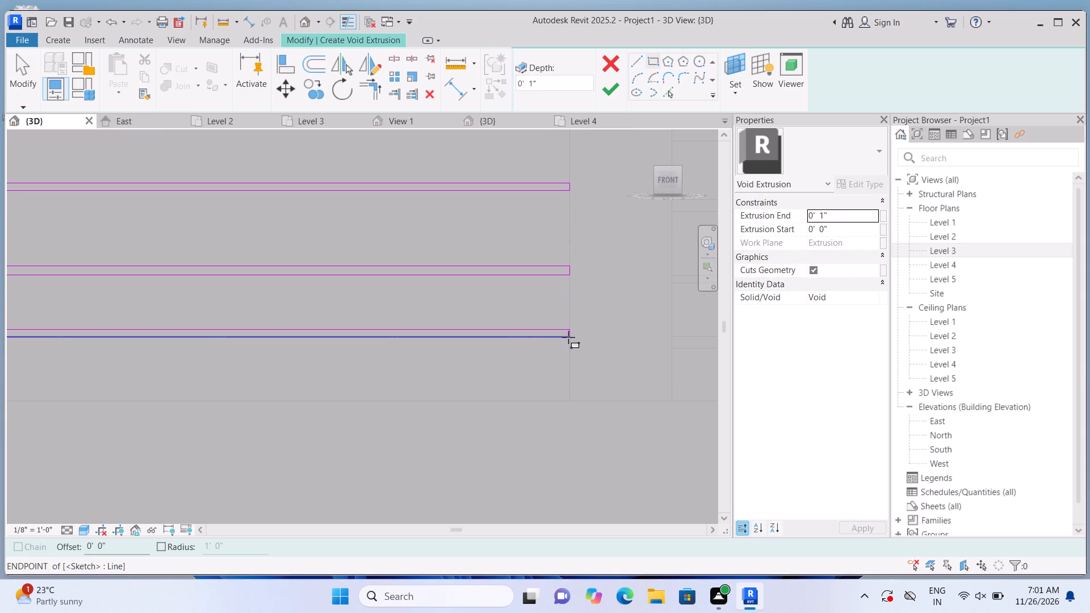
Finish the 1" void extrusion that cuts the four strips into the panel below the lower window.
scroll(568, 337, down, 9)
scroll(556, 408, down, 2)
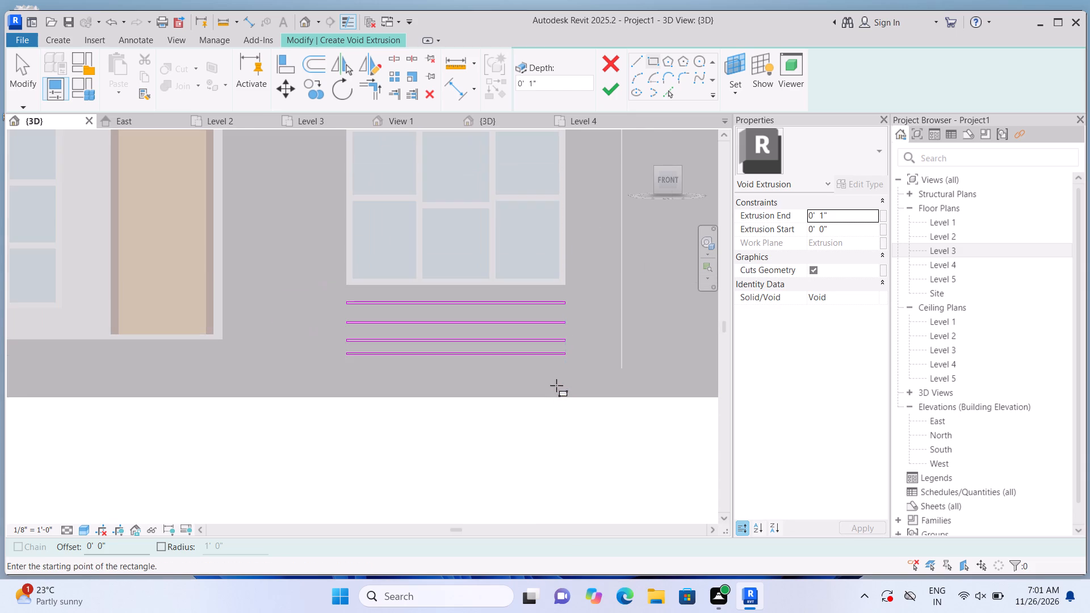
scroll(414, 487, down, 4)
scroll(510, 460, up, 2)
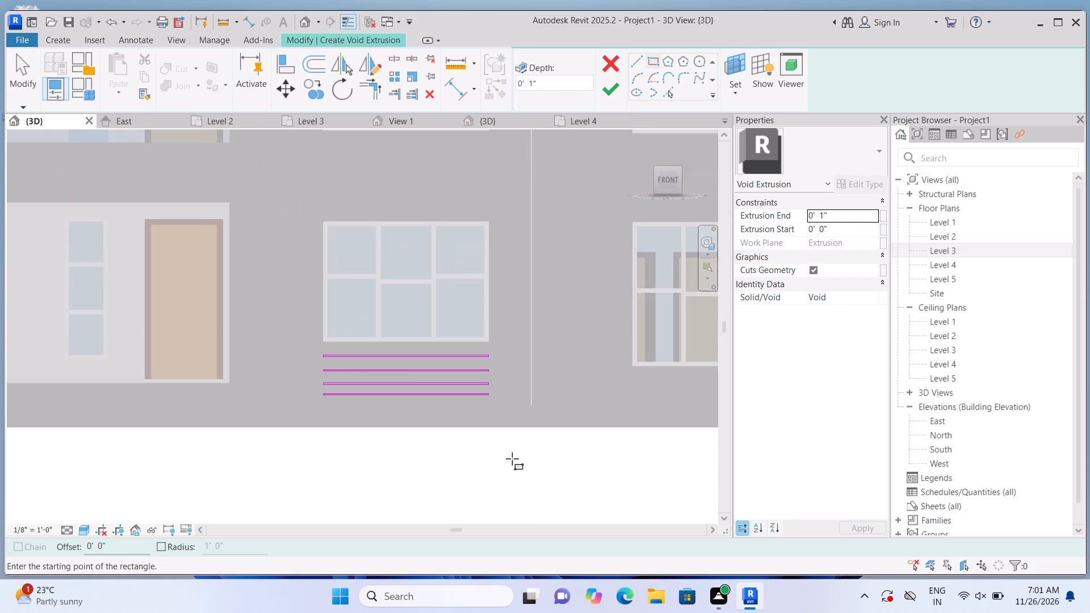
click(605, 91)
click(412, 506)
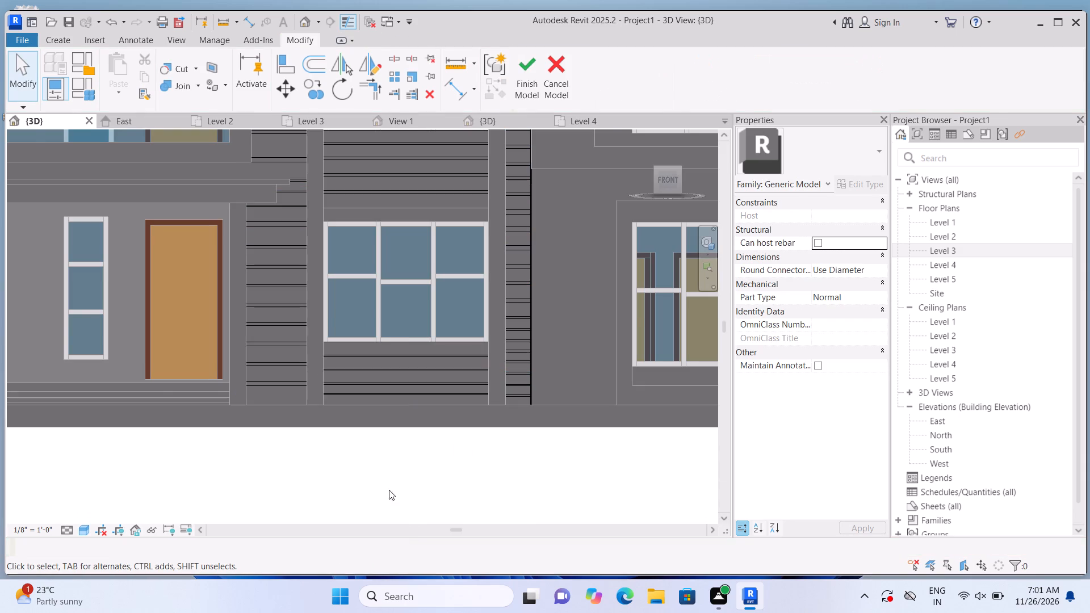
Start a void extrusion and set its work plane on the L-shaped wall face beside and above the gabled bay's ground-floor window.
scroll(375, 482, down, 8)
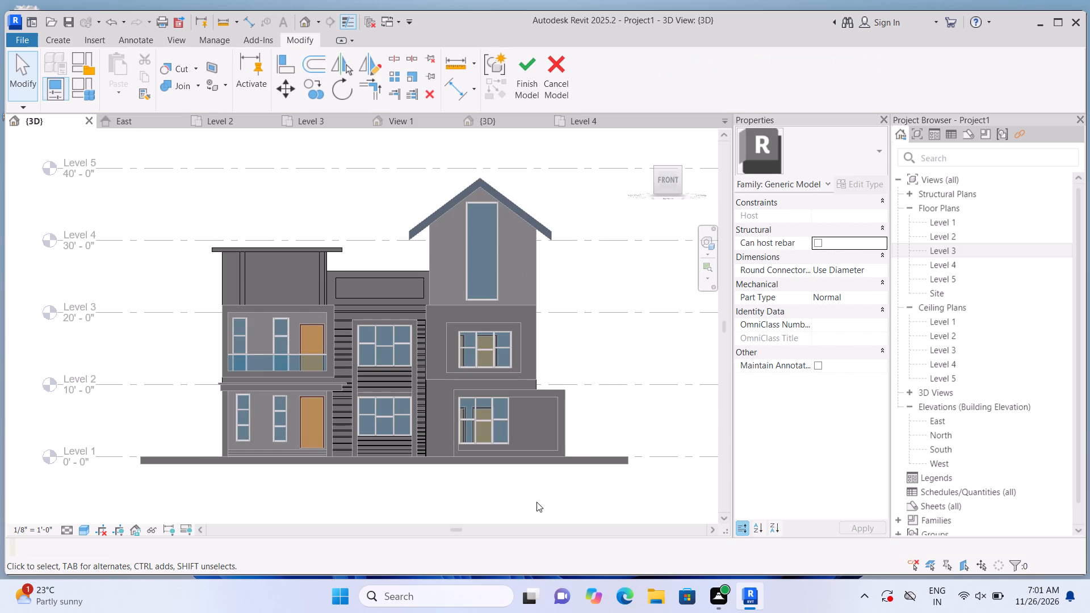
scroll(551, 487, up, 1)
scroll(455, 425, up, 4)
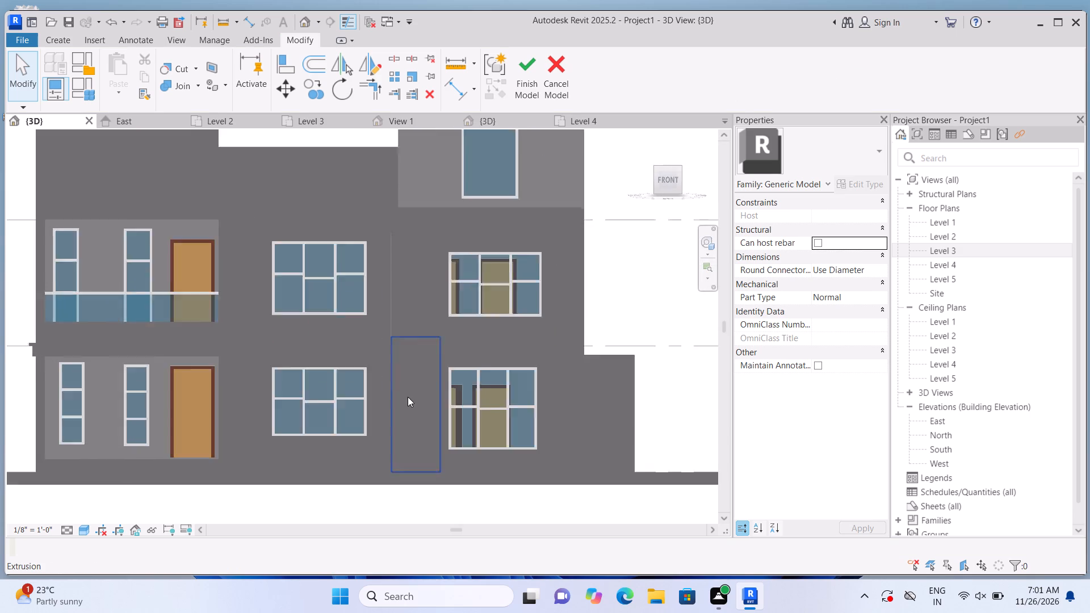
scroll(408, 397, up, 3)
scroll(405, 422, down, 6)
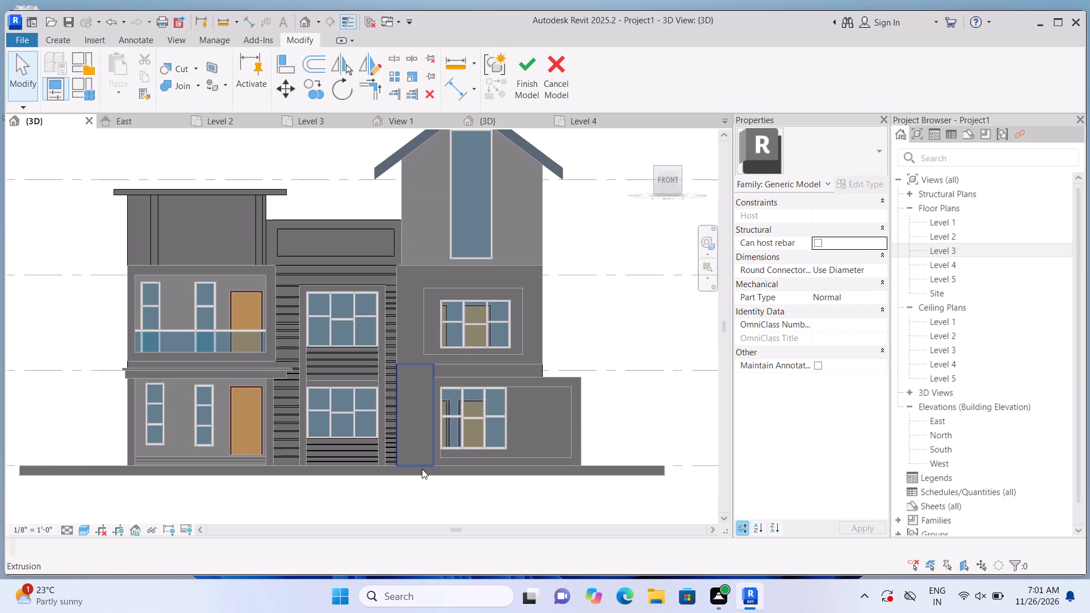
scroll(579, 411, up, 2)
scroll(572, 404, down, 1)
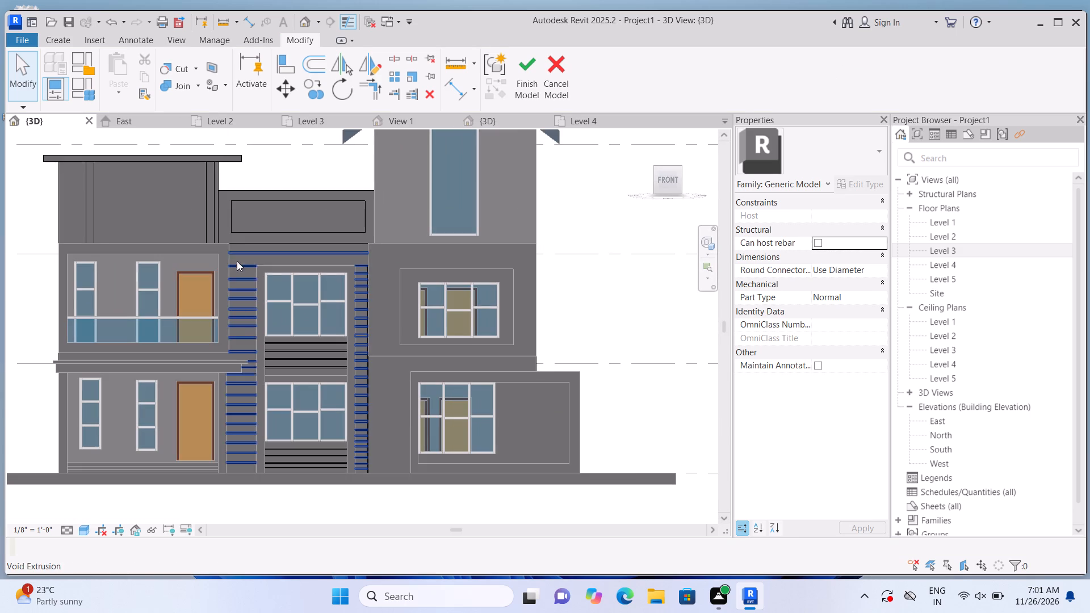
click(53, 41)
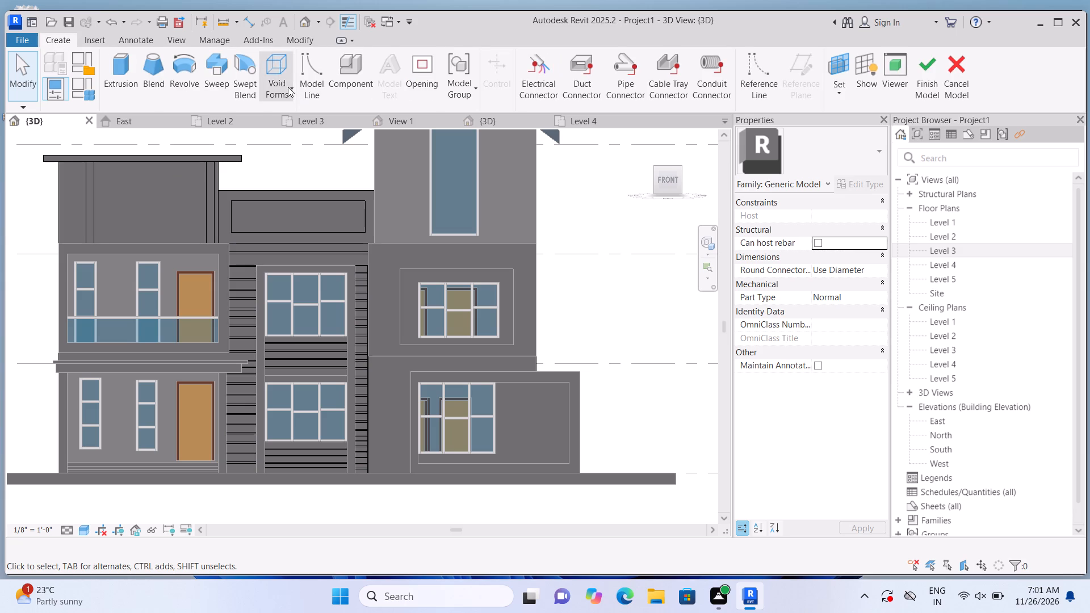
click(288, 87)
click(297, 115)
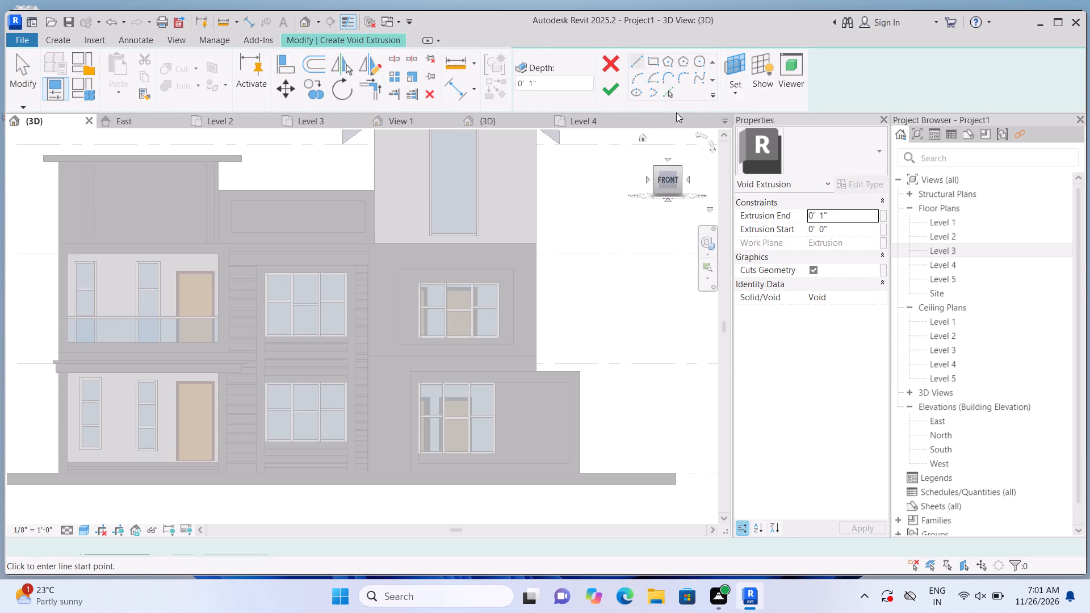
click(727, 96)
click(730, 138)
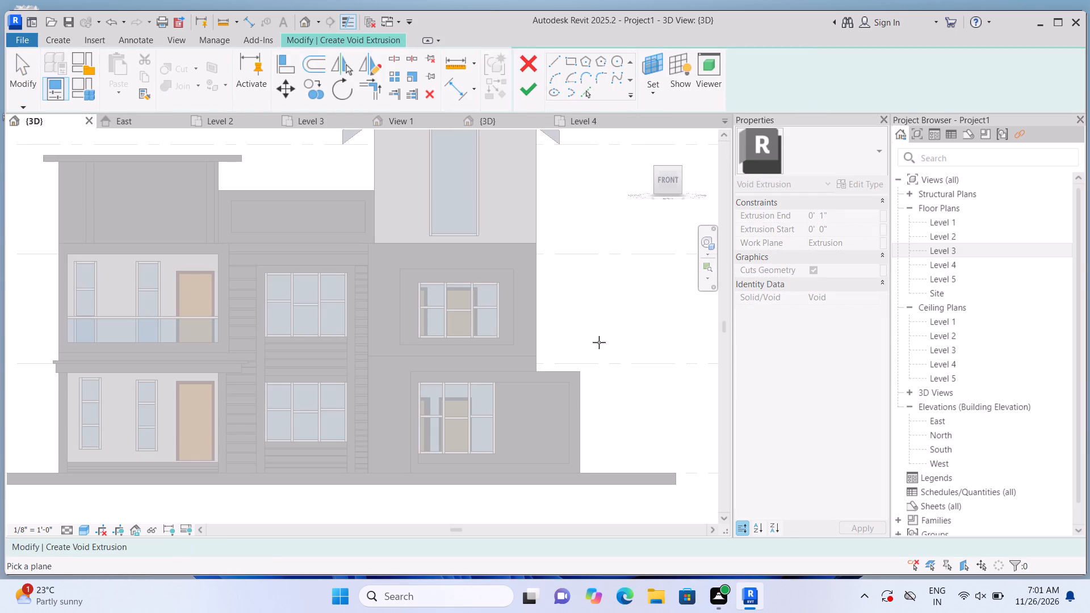
scroll(561, 362, down, 1)
scroll(506, 424, up, 3)
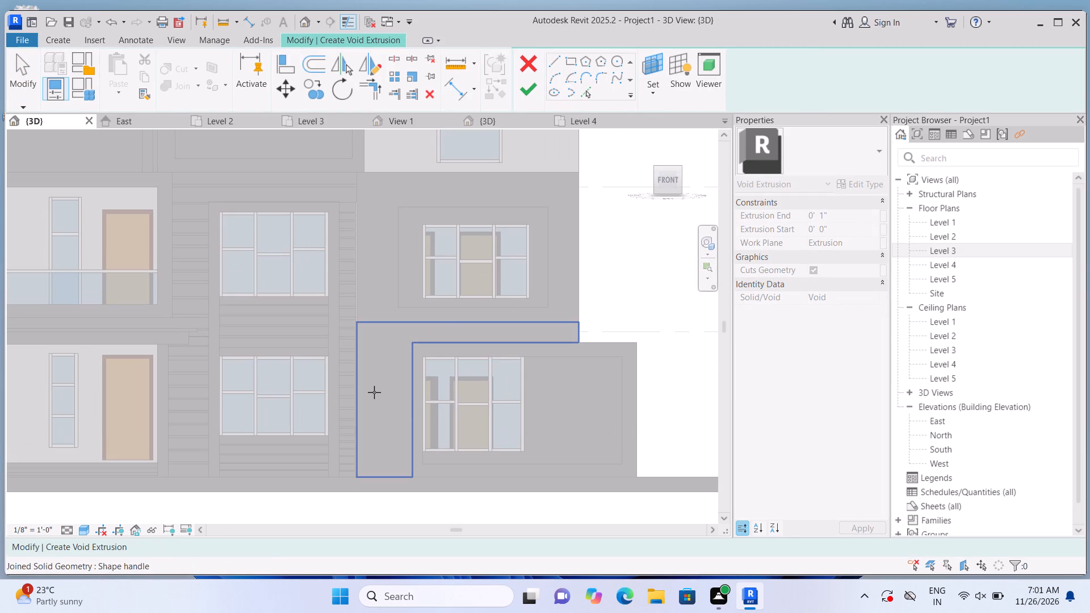
click(374, 392)
Sketch a thin rectangular void strip about 3'-10" long and 1" high across the top of the narrow wall section beside the ground-floor window.
click(655, 63)
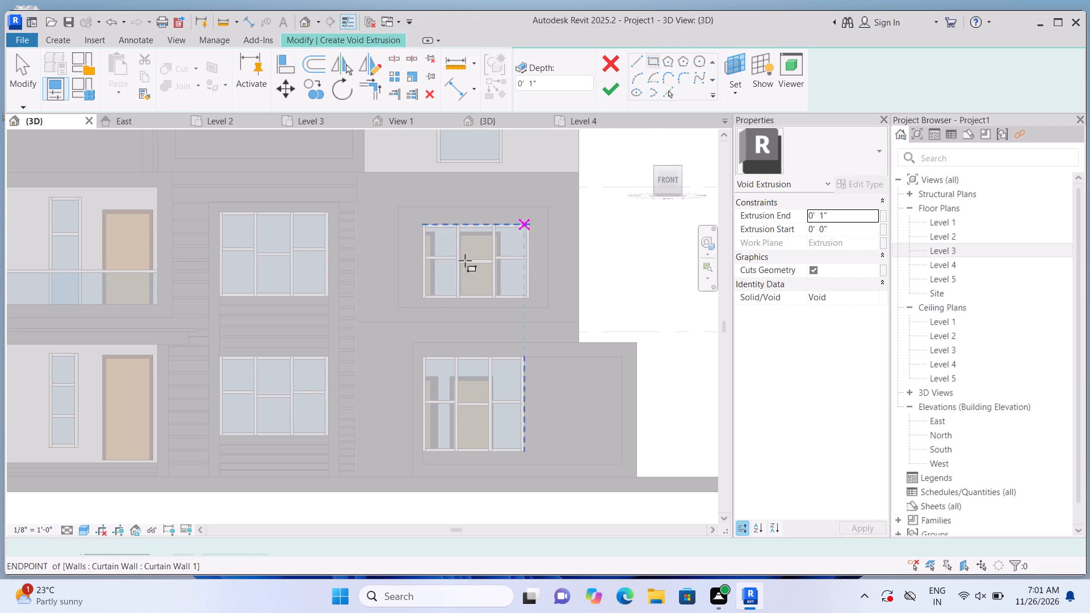
scroll(442, 300, up, 4)
scroll(391, 371, up, 2)
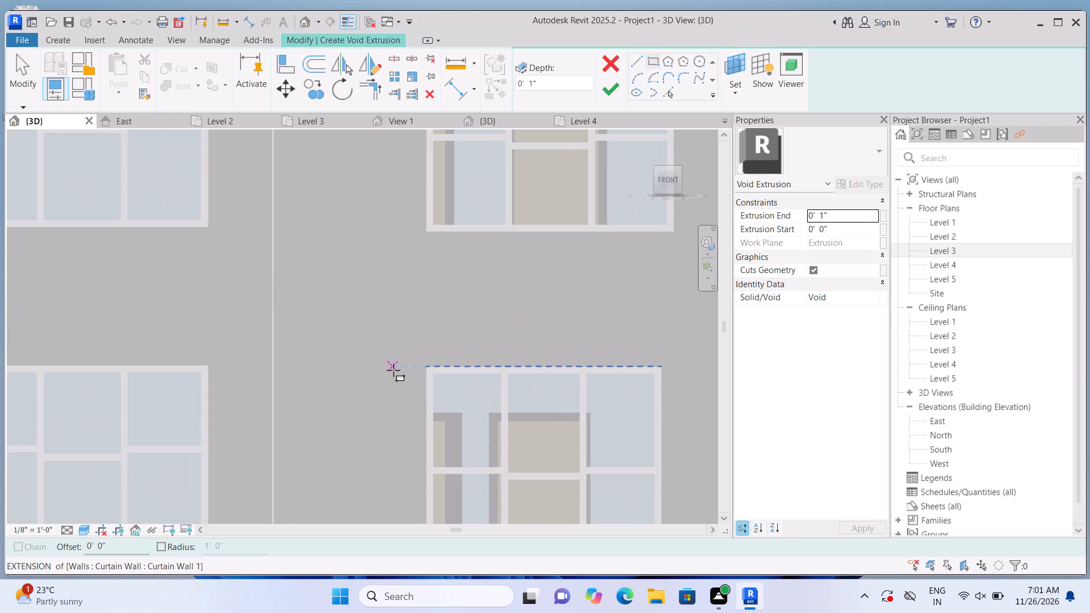
scroll(393, 370, up, 1)
click(403, 324)
scroll(295, 333, up, 2)
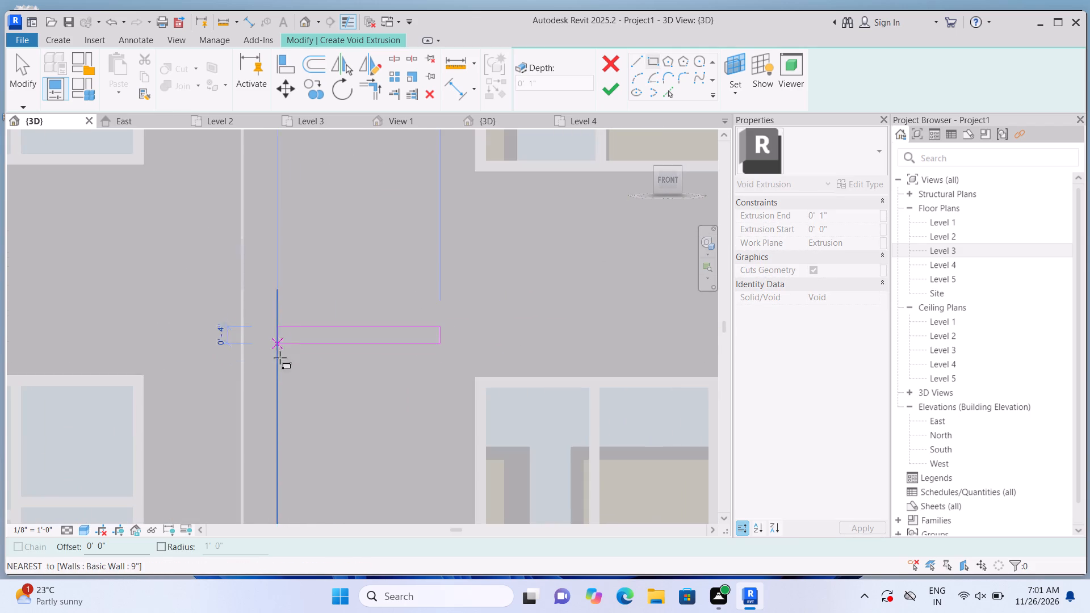
scroll(273, 368, up, 4)
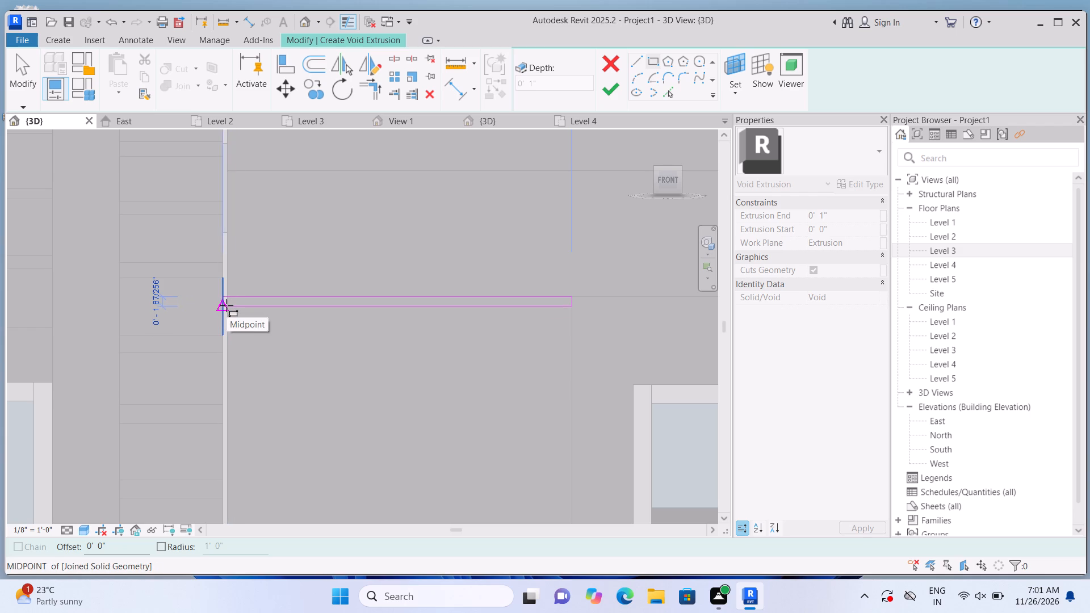
click(232, 305)
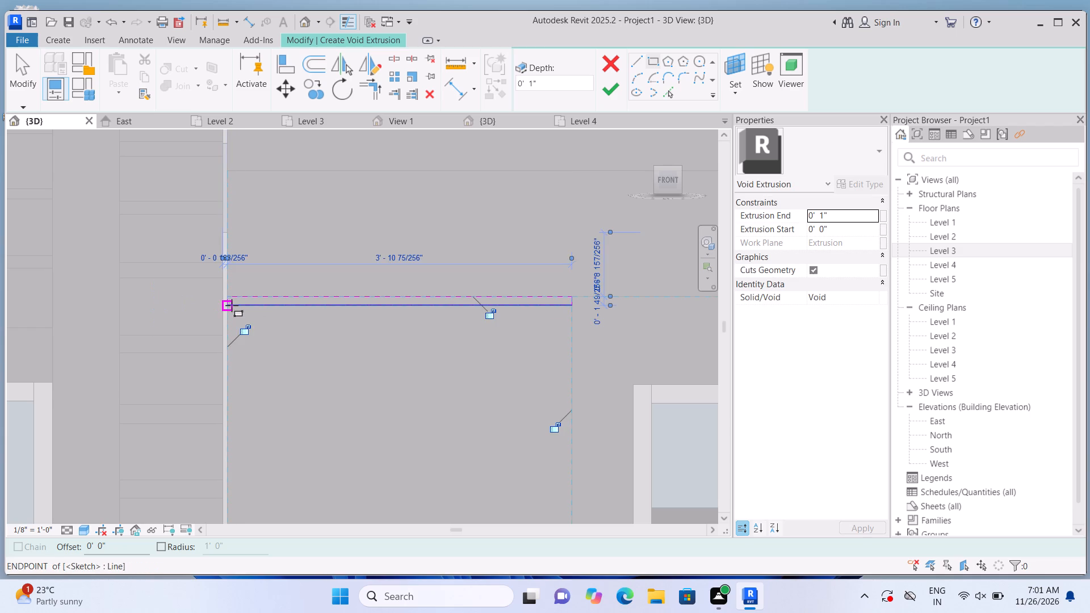
key(Escape)
Sketch a second full-width void strip about 1" high, roughly 10" below the first, on the narrow wall section.
scroll(203, 346, down, 7)
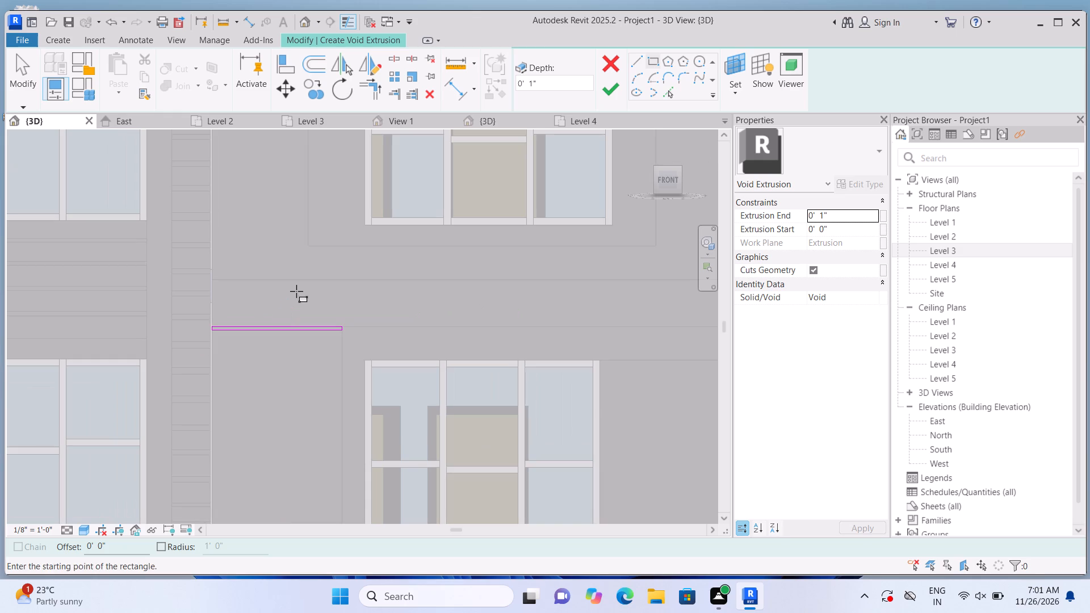
scroll(257, 299, up, 3)
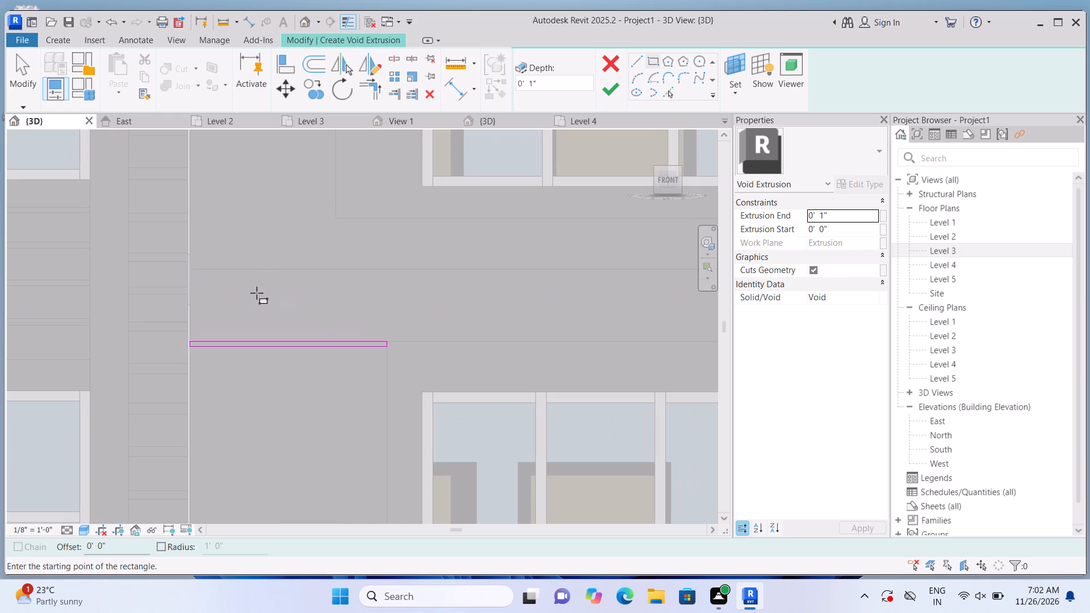
scroll(264, 299, down, 7)
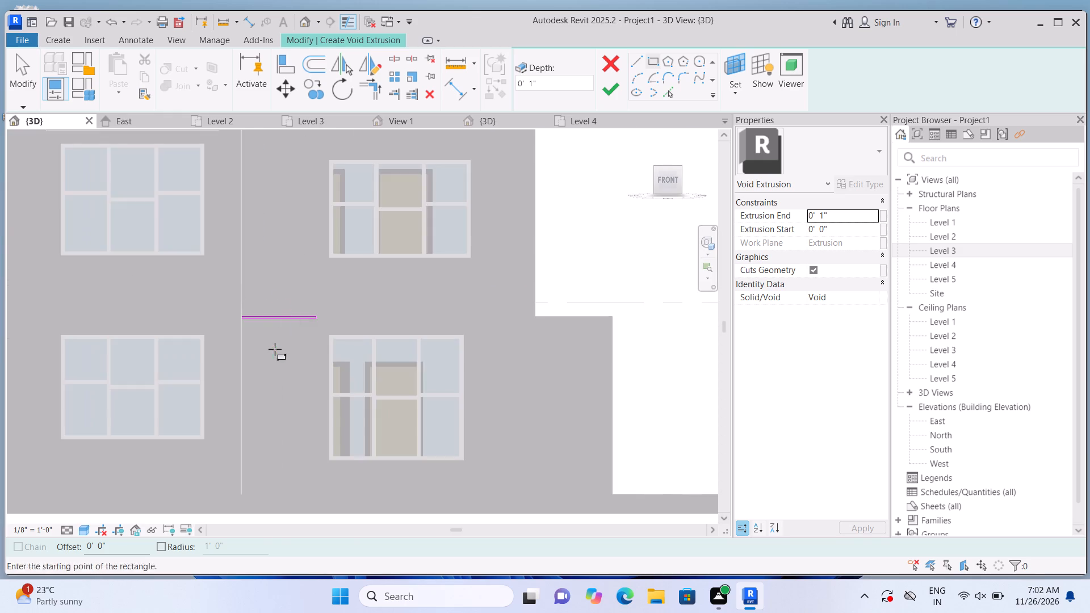
scroll(271, 352, up, 4)
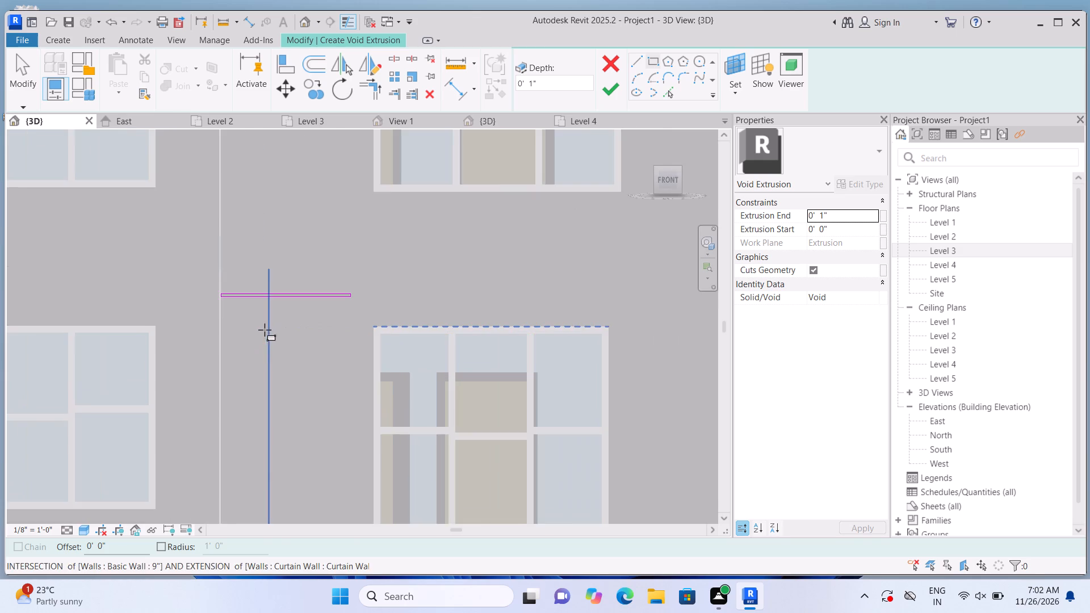
scroll(261, 331, up, 4)
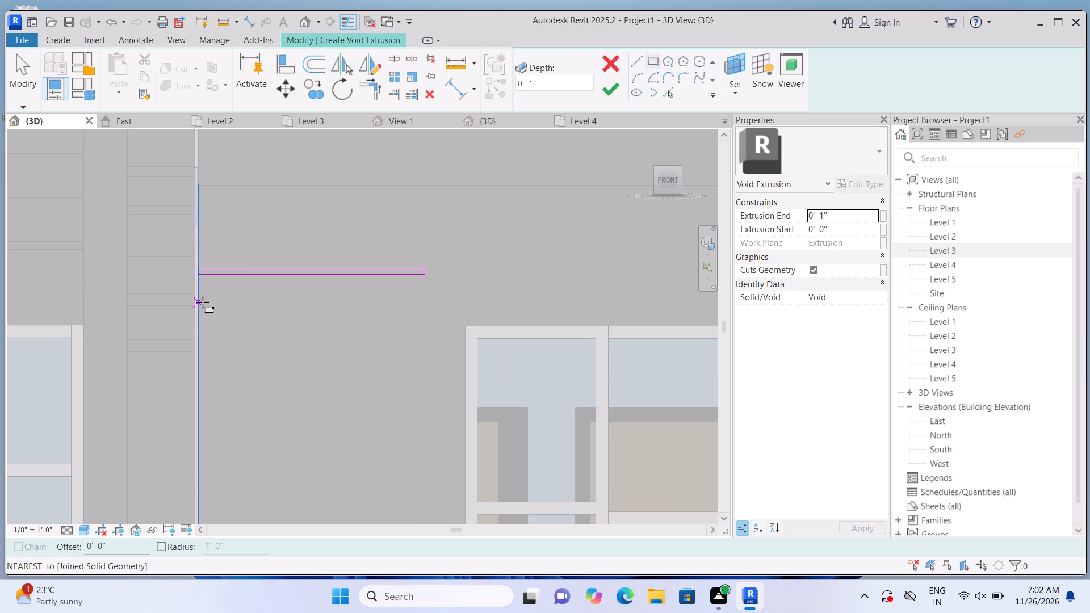
click(205, 305)
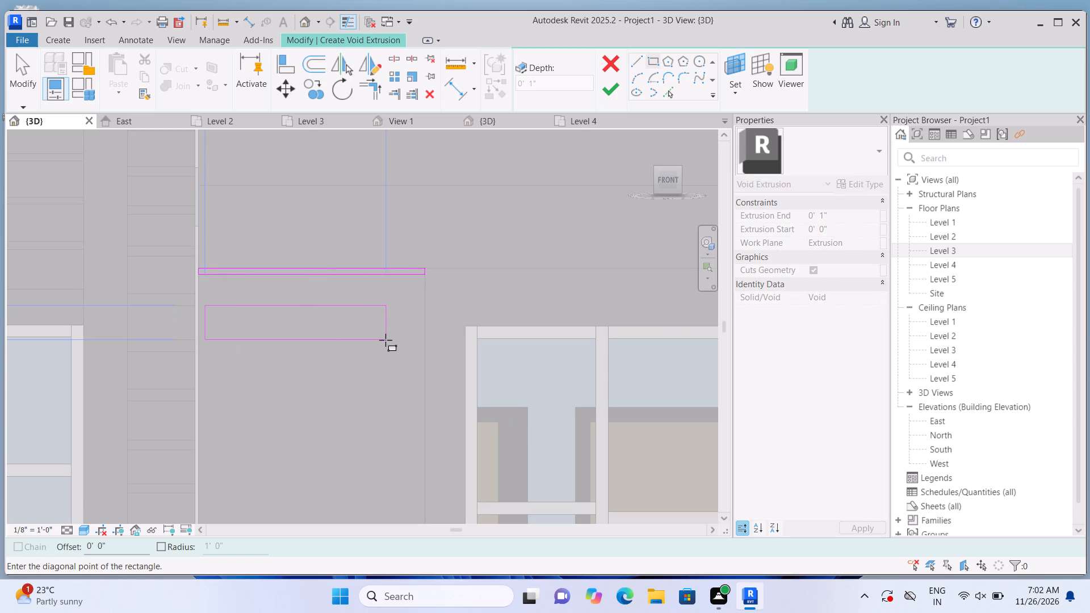
key(Escape)
click(422, 321)
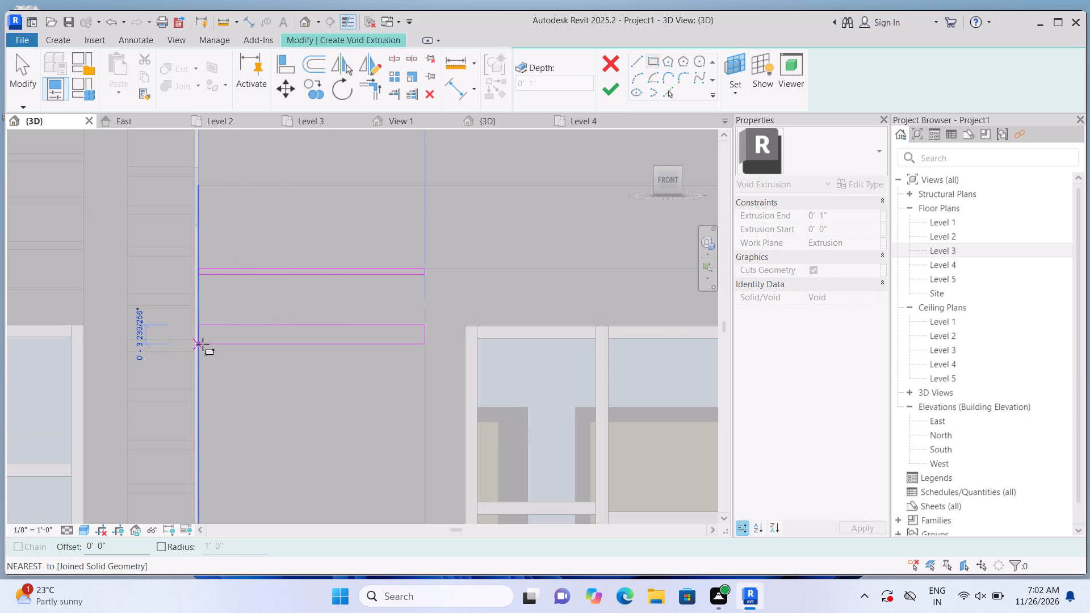
scroll(206, 334, up, 4)
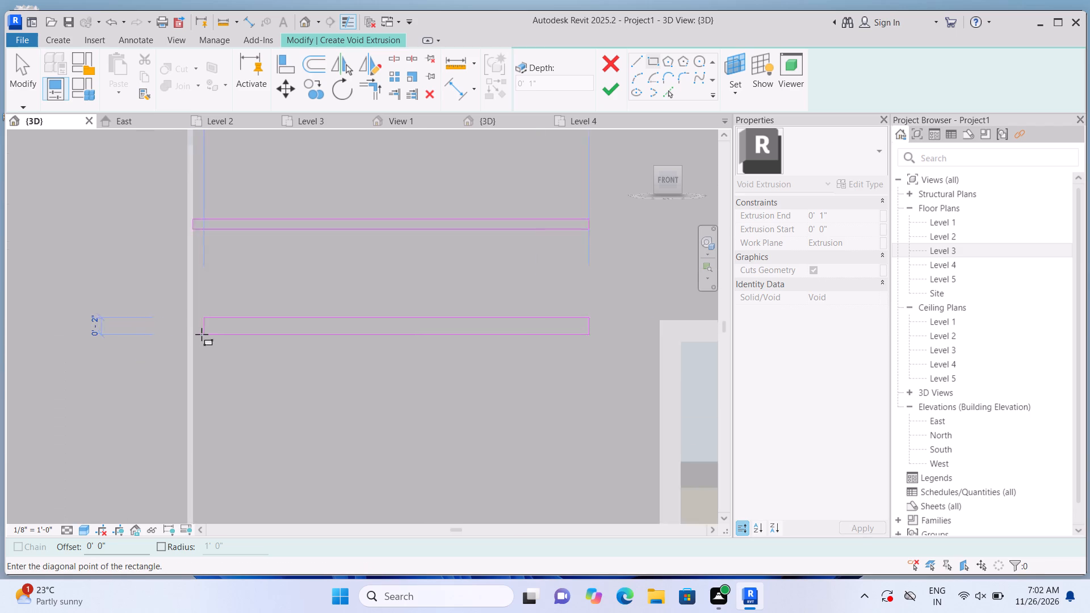
scroll(202, 334, up, 1)
click(195, 325)
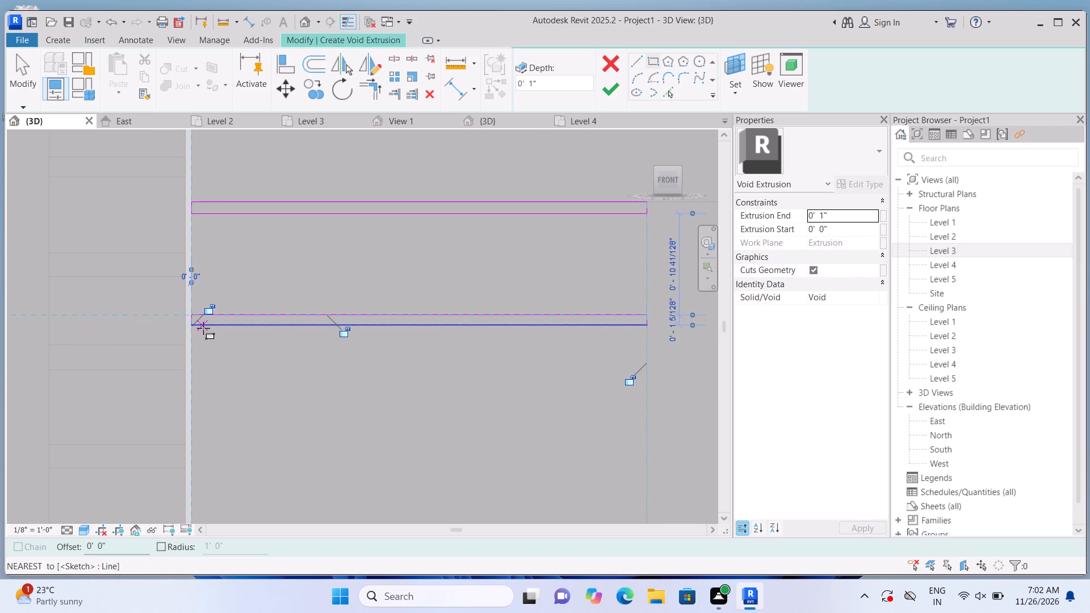
key(Escape)
Sketch a third and a fourth thin full-width void strip below the second, at similar spacing.
scroll(203, 166, down, 7)
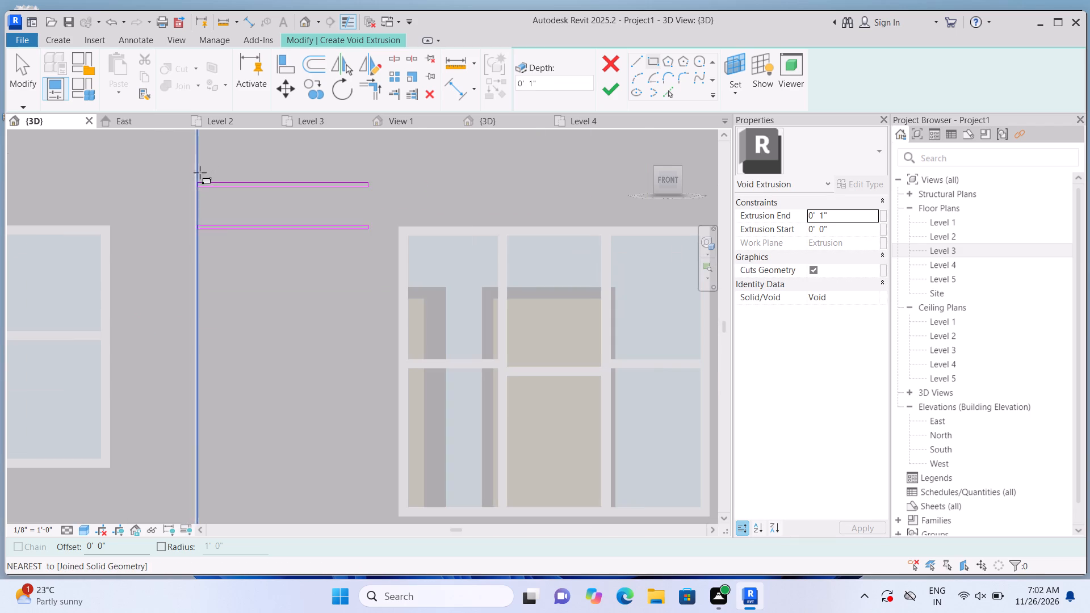
scroll(234, 272, up, 1)
click(389, 266)
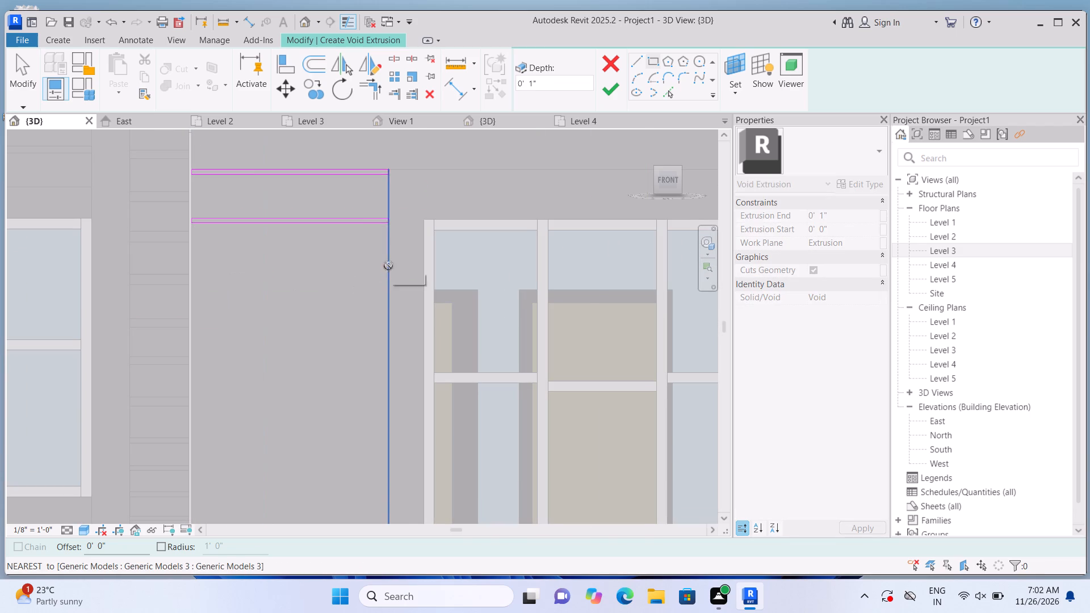
click(195, 271)
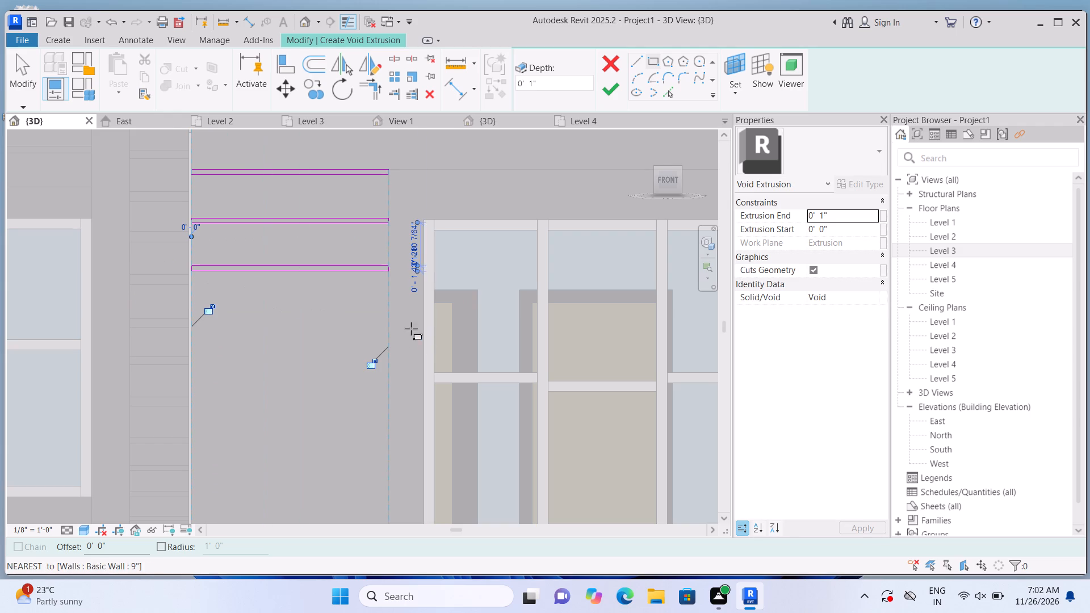
click(385, 309)
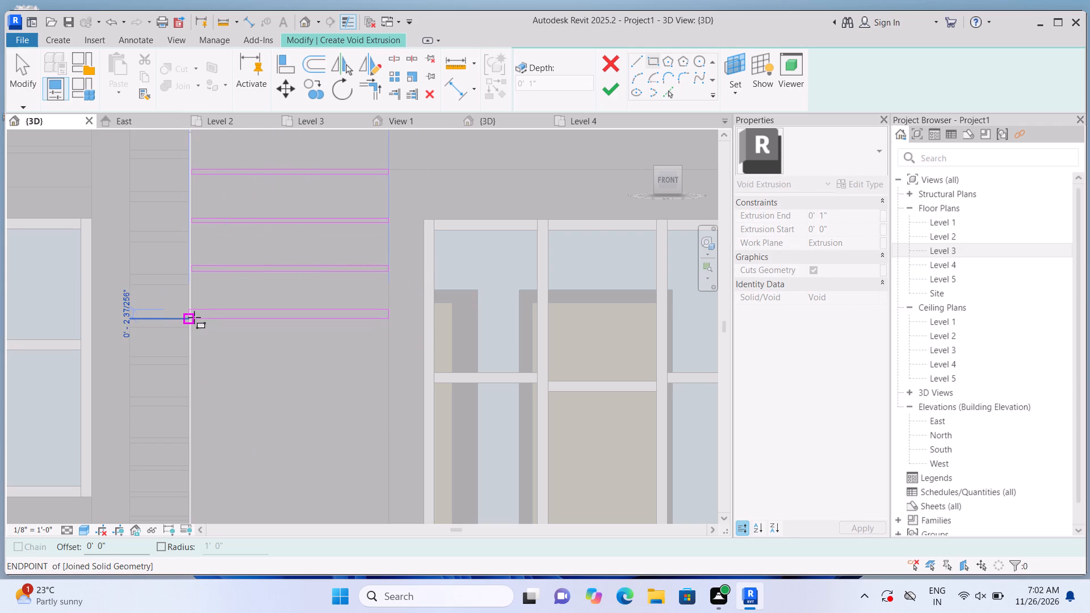
click(195, 317)
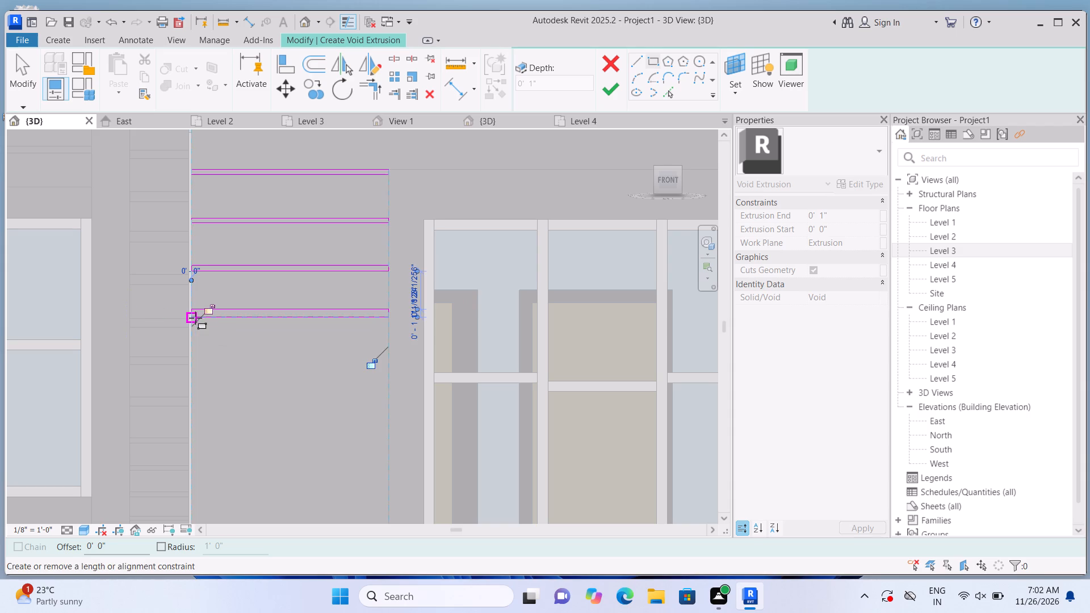
key(Escape)
Sketch two more full-width void strips below the fourth, the fifth about 1" high and the sixth about 3" high.
scroll(221, 244, down, 1)
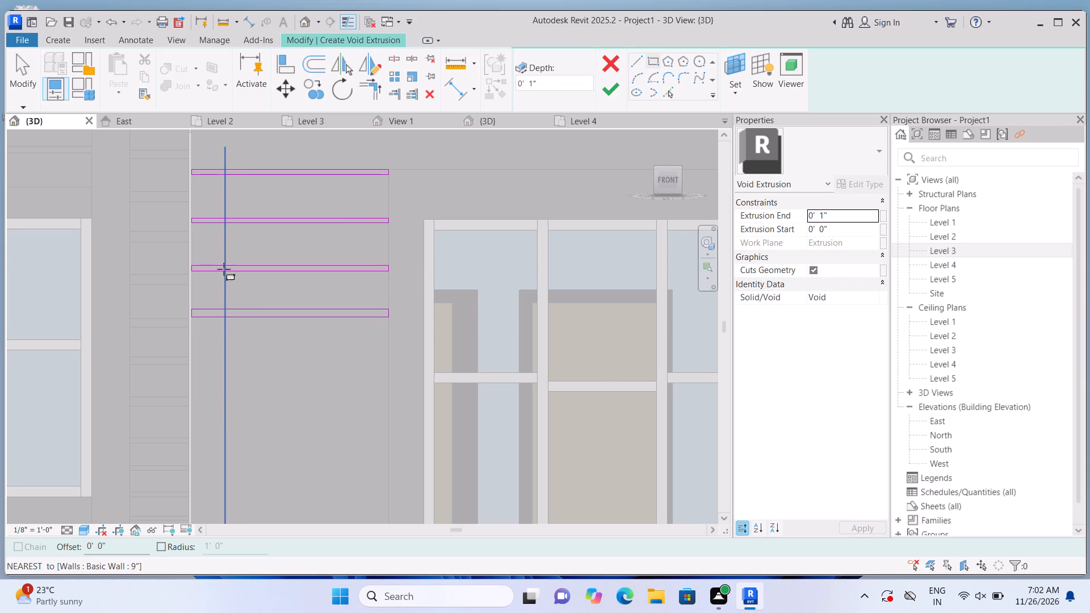
scroll(237, 231, down, 3)
scroll(251, 337, up, 1)
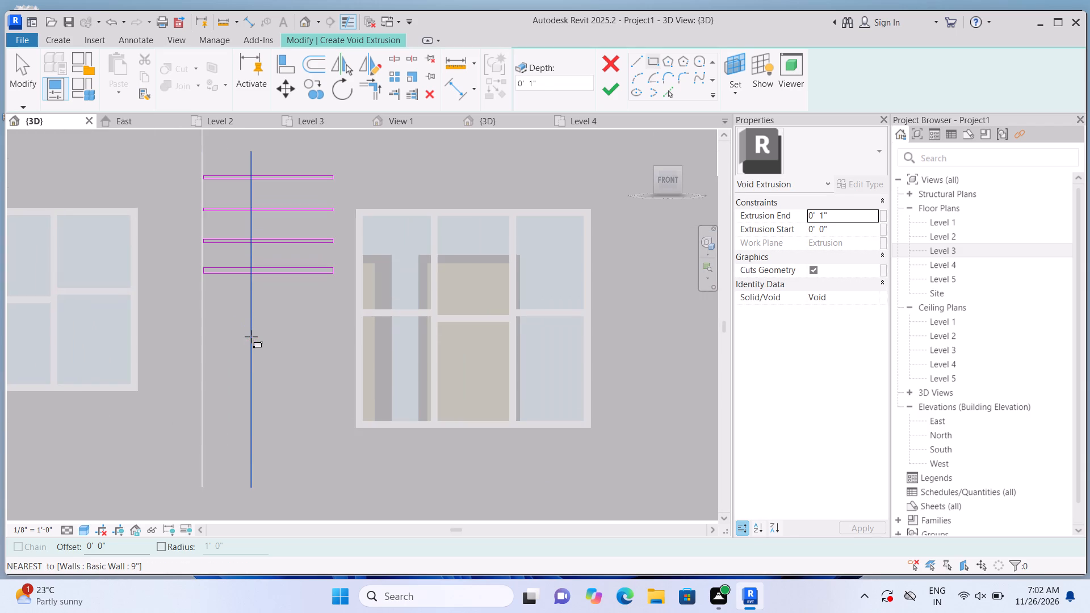
scroll(251, 338, up, 1)
click(345, 299)
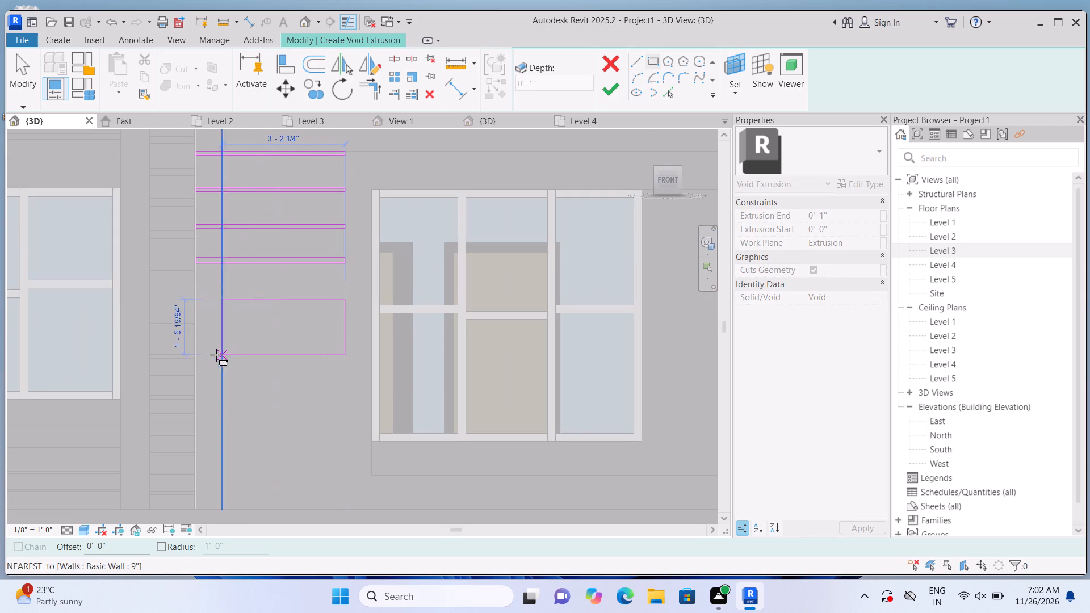
click(196, 306)
key(Escape)
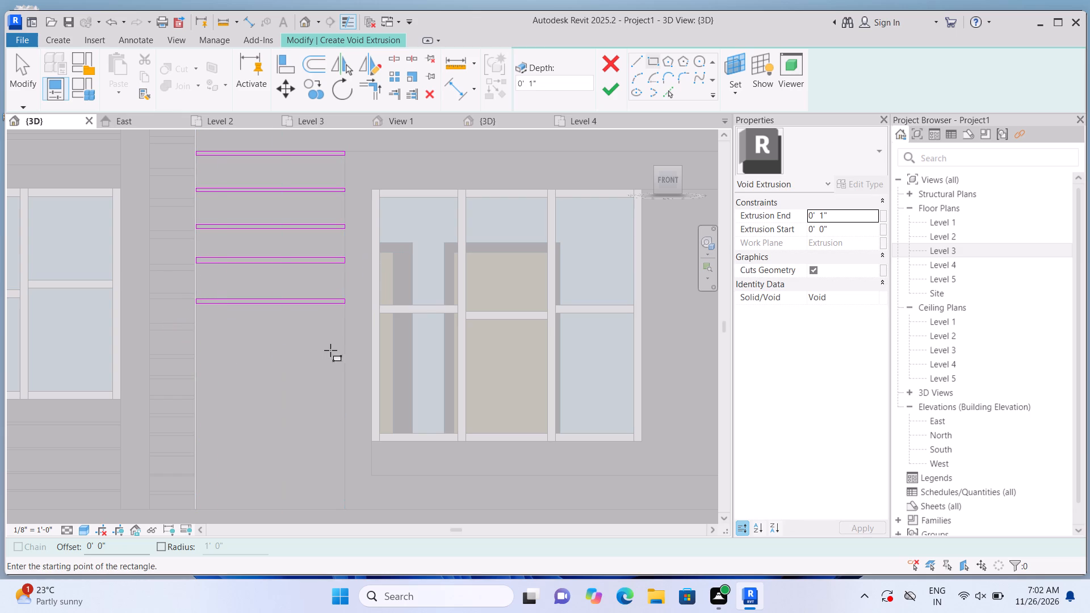
click(339, 345)
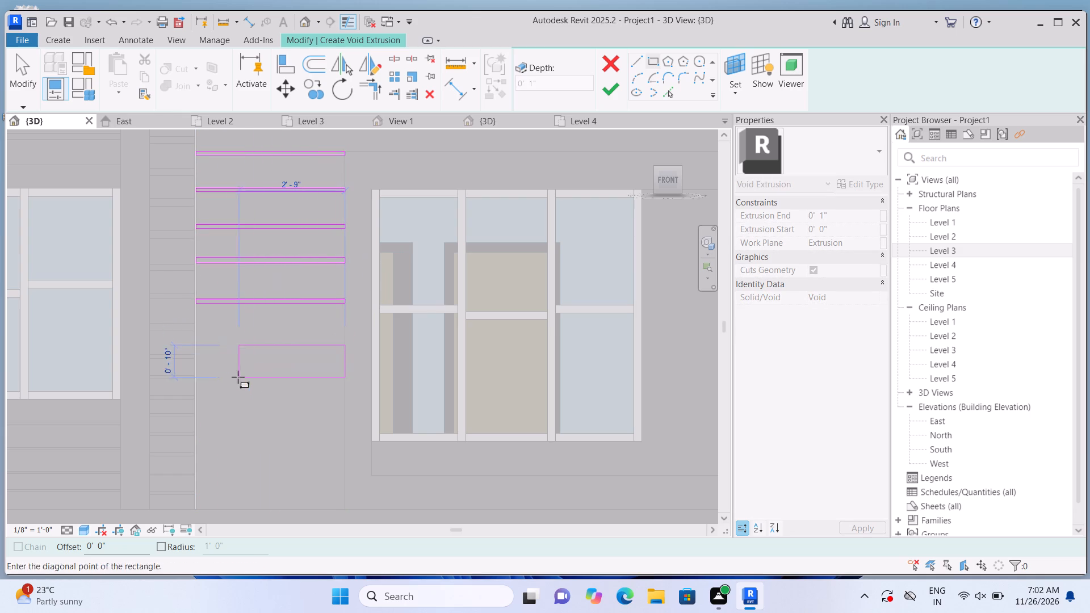
double_click(198, 350)
key(Escape)
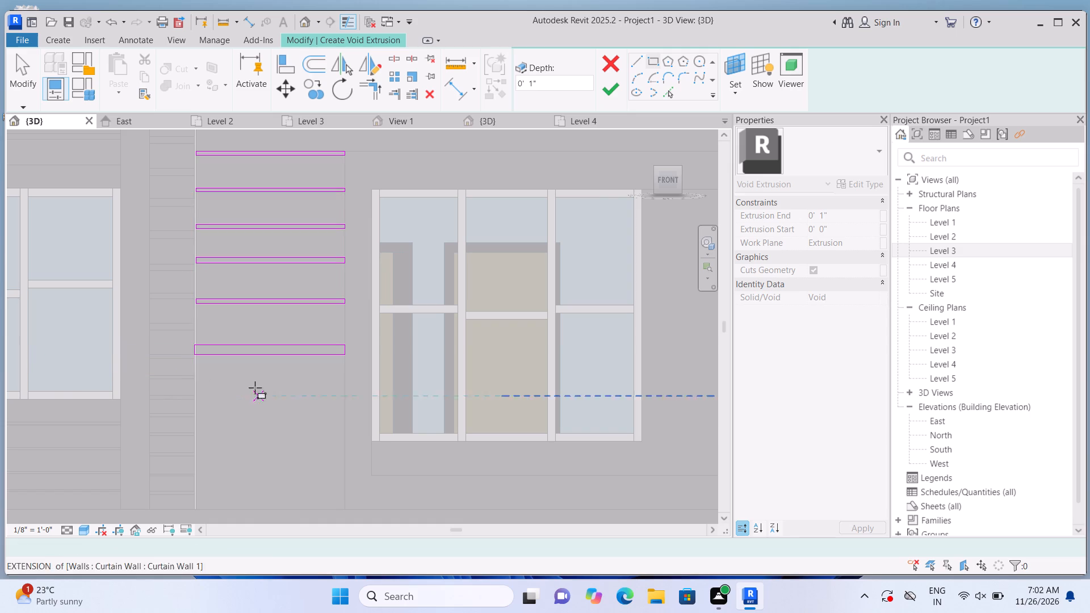
Sketch a full-width void strip about 2" high near the base of the narrow wall section, below window-sill level.
middle_click(254, 385)
scroll(248, 267, down, 3)
scroll(246, 373, up, 3)
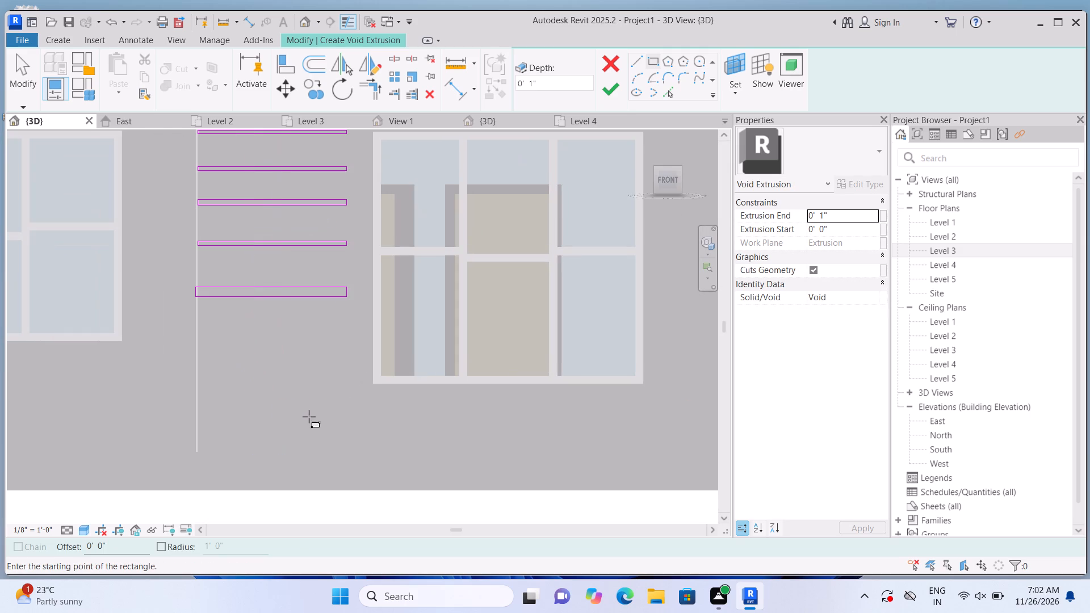
click(342, 411)
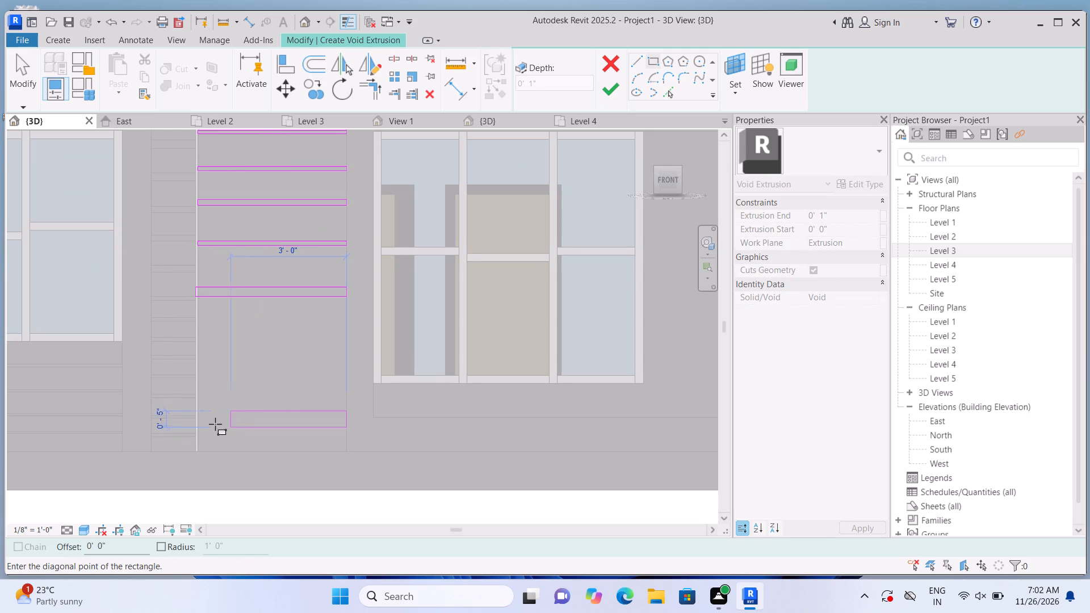
click(201, 418)
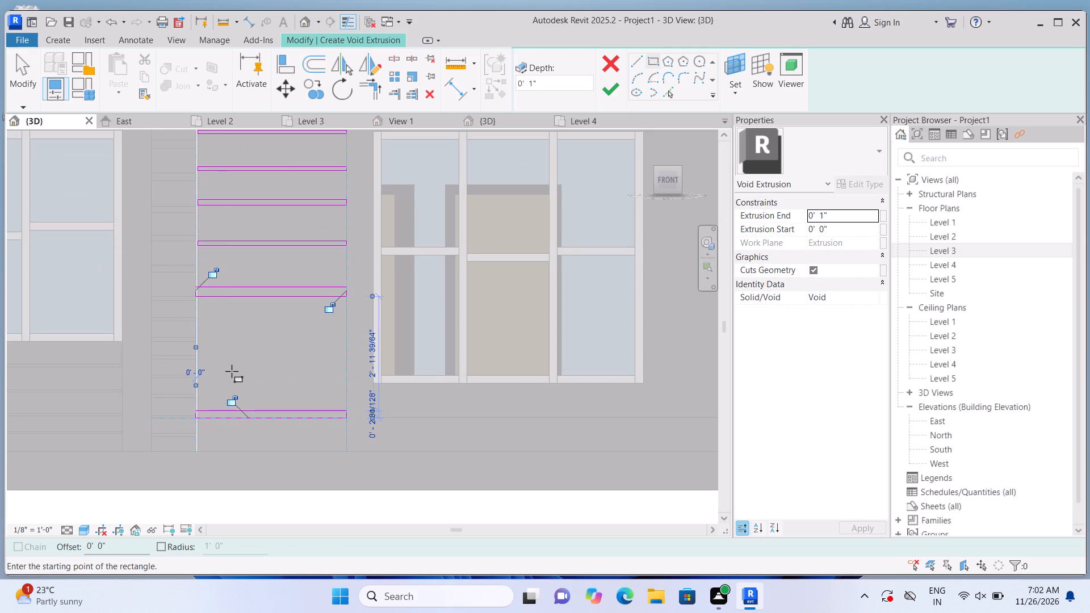
key(Escape)
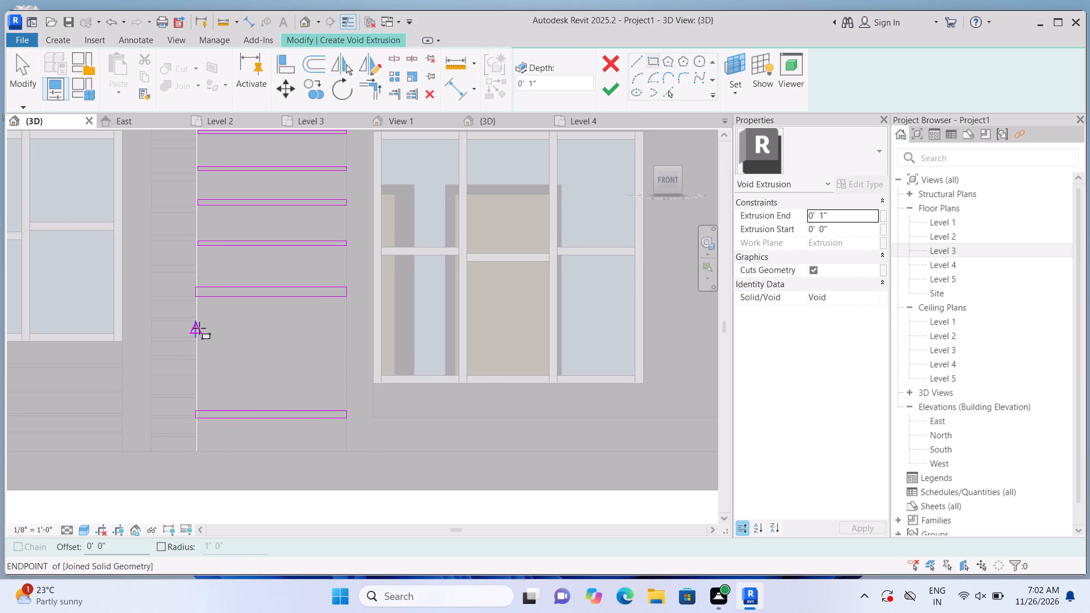
Sketch a thin full-width void strip just below the sixth one, in the gap above the bottom strip.
click(200, 327)
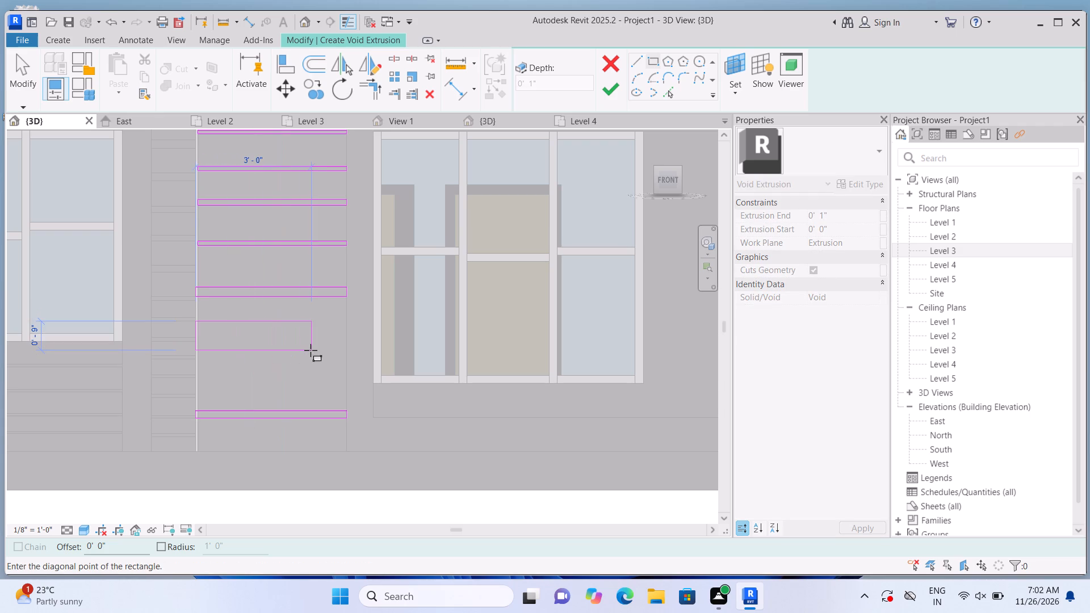
key(Escape)
scroll(272, 351, up, 5)
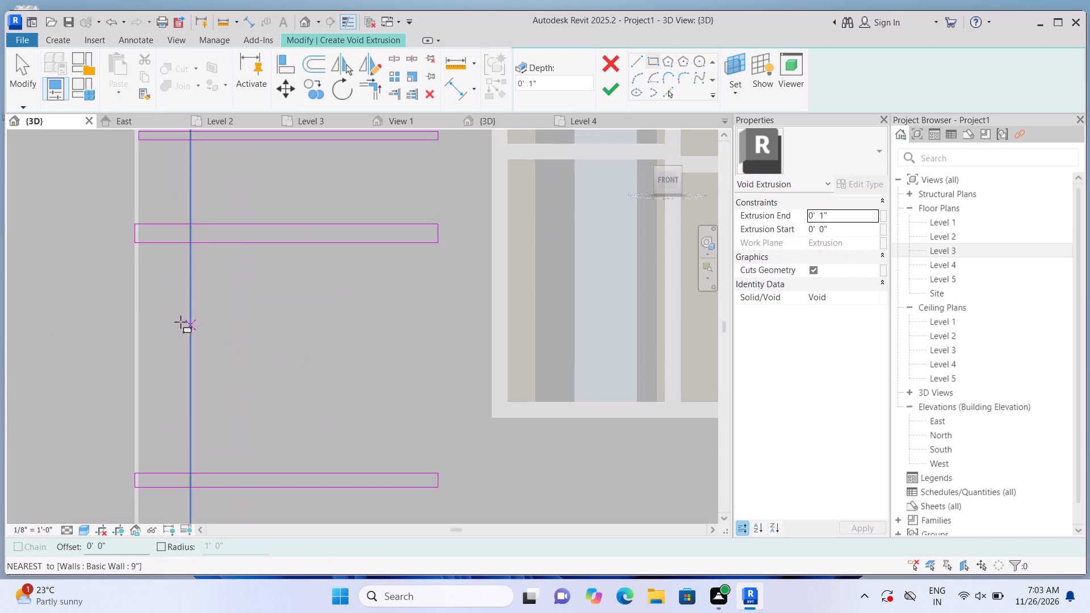
click(144, 305)
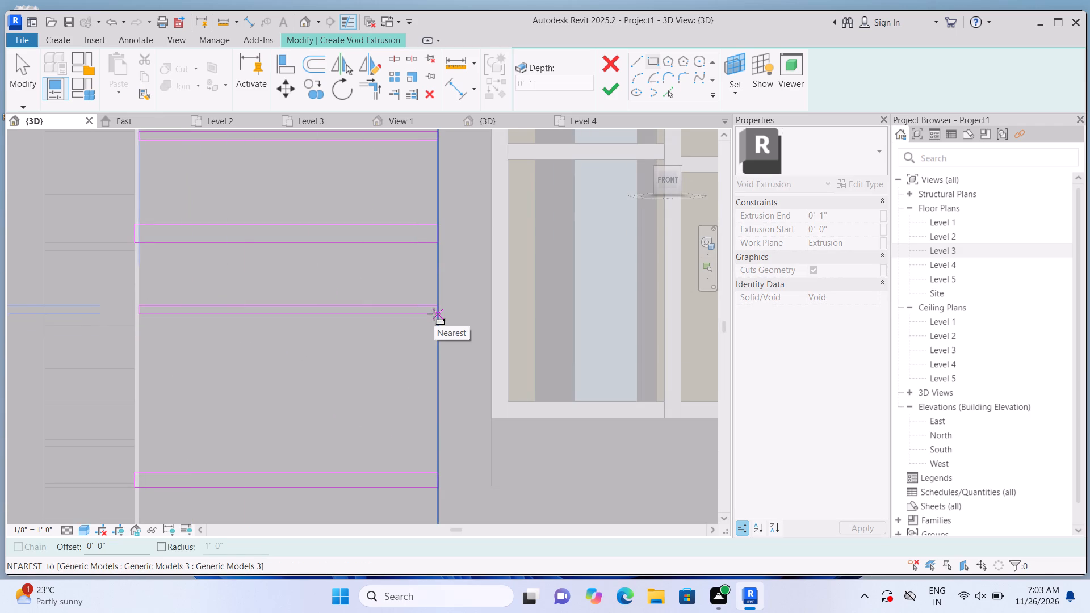
click(434, 314)
key(Escape)
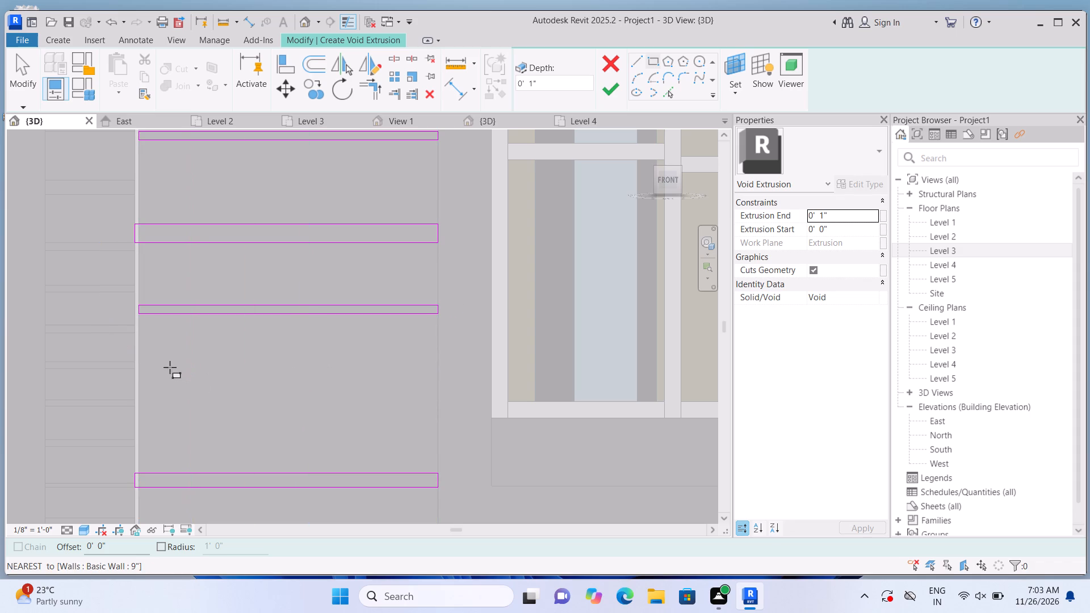
Sketch two more thin full-width void strips, evenly spaced, in the remaining gap above the bottom strip.
double_click(144, 362)
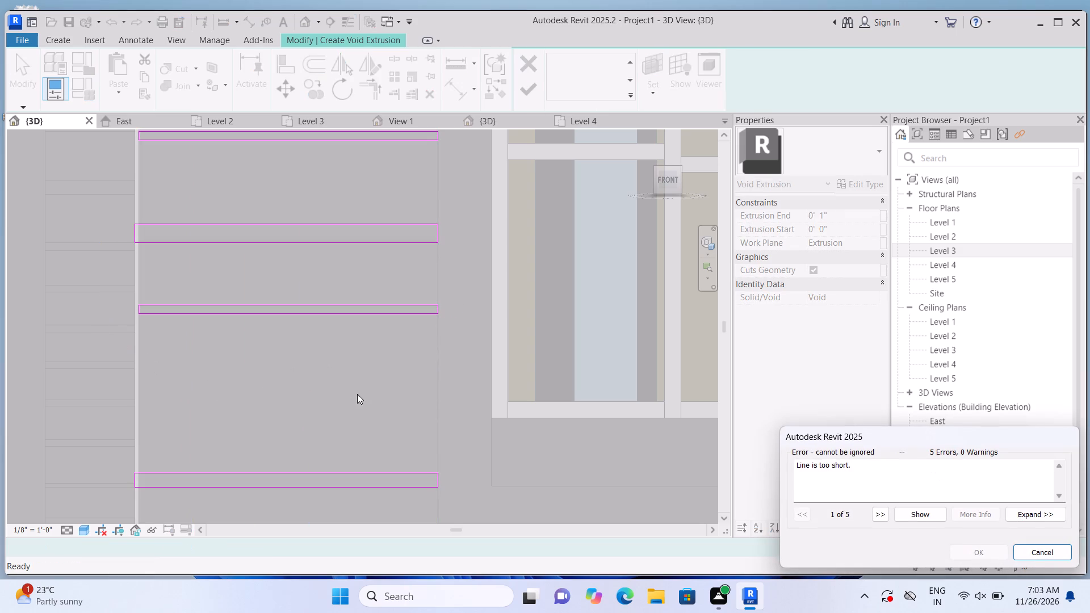
click(1059, 548)
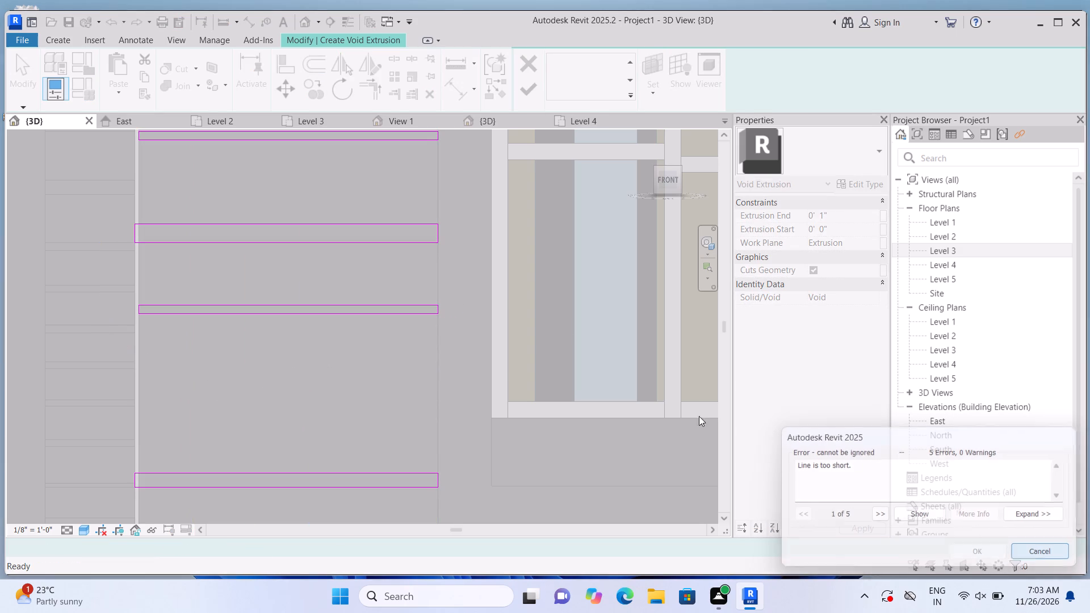
click(573, 64)
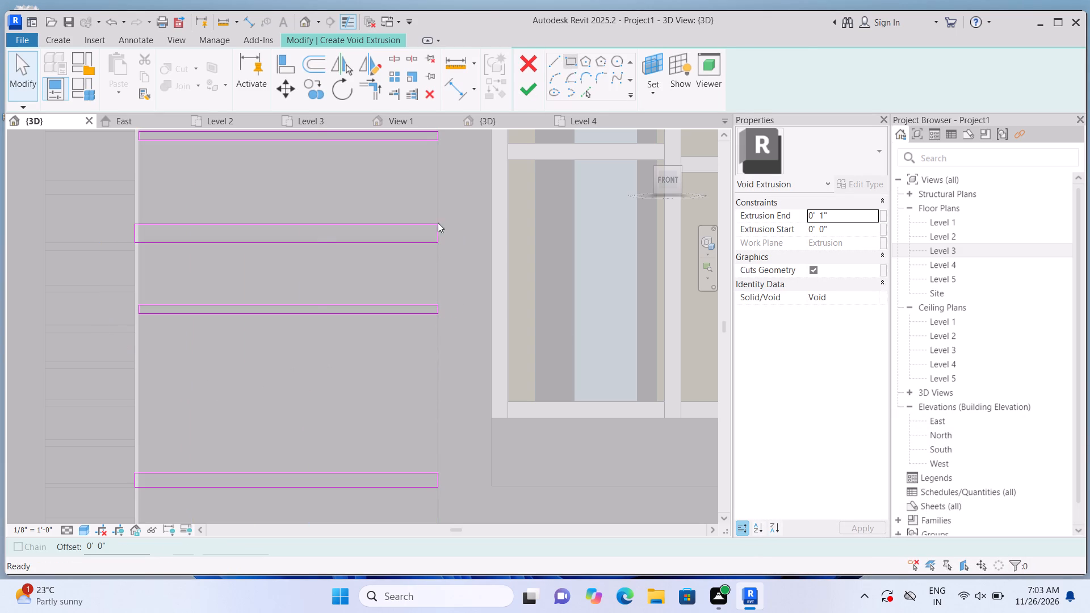
click(144, 362)
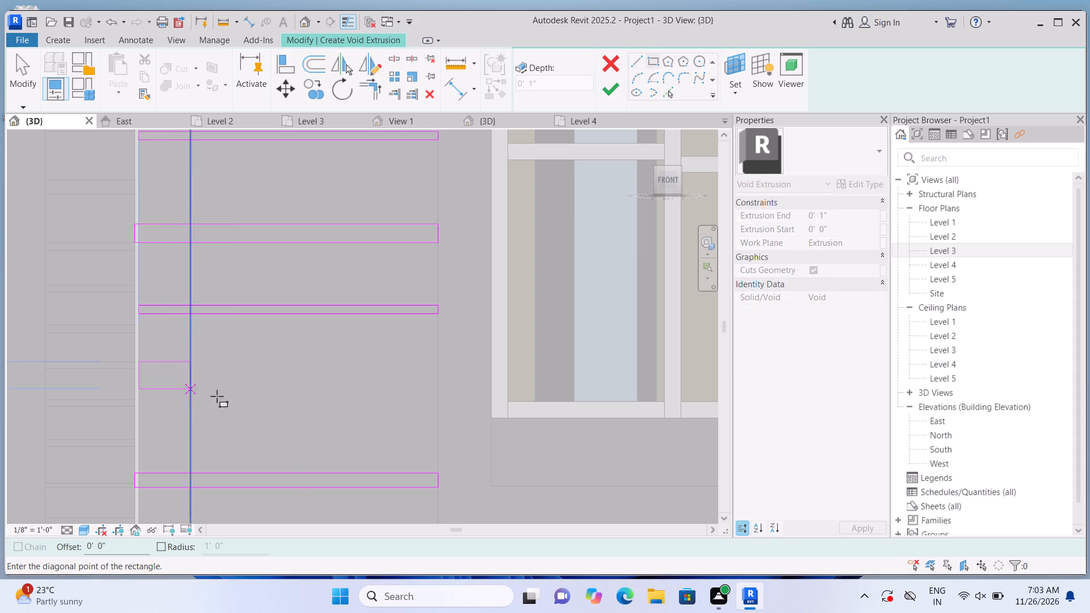
click(432, 371)
key(Escape)
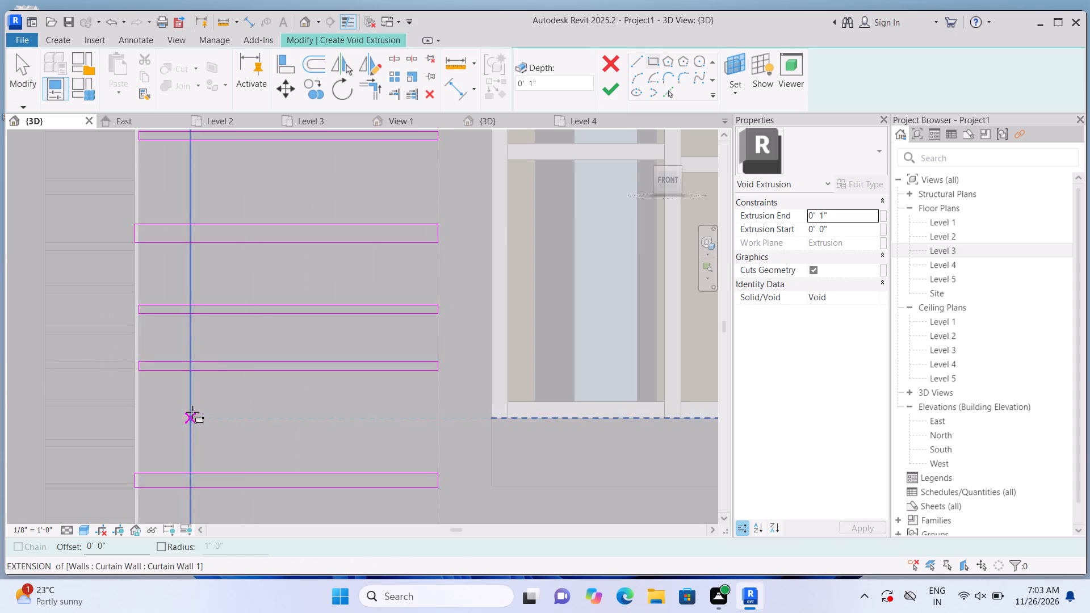
click(141, 415)
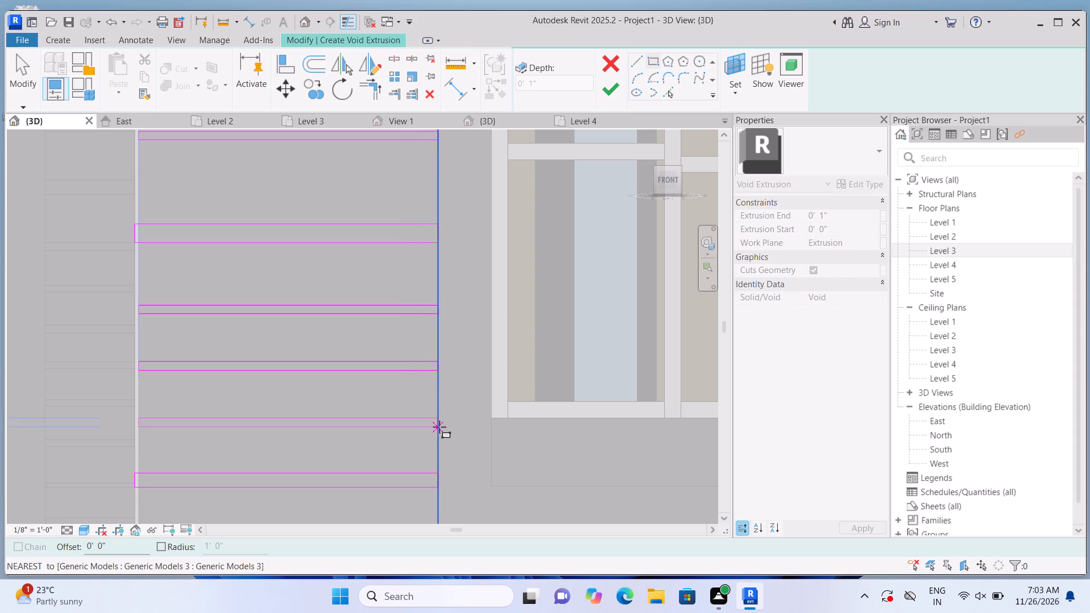
click(439, 427)
key(Escape)
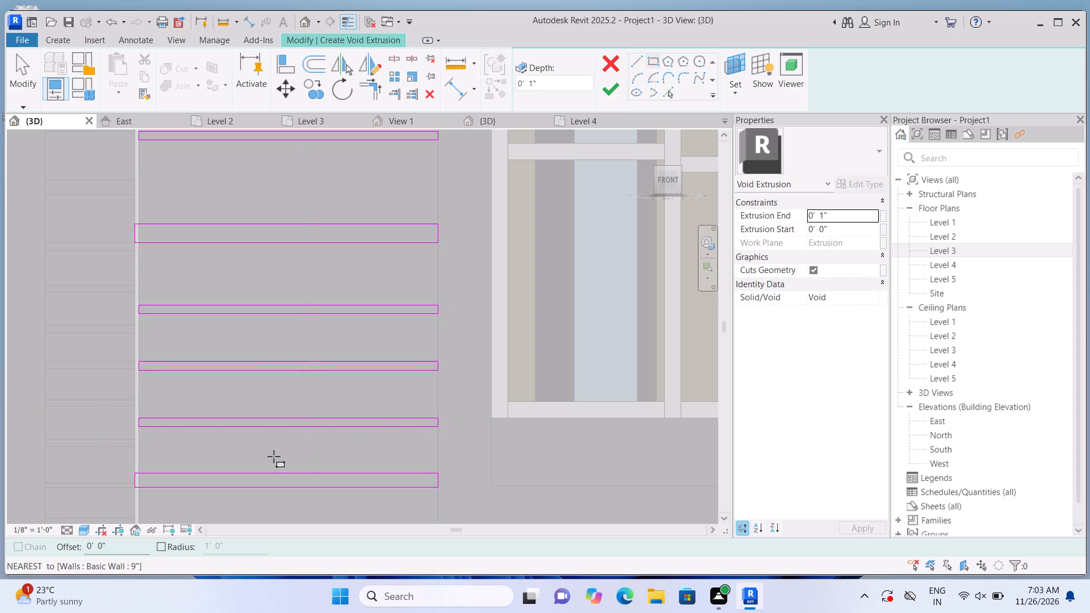
With the work plane on the wall face between floors, sketch a thin void strip above the top one, spanning to the upper wall's far end.
key(Escape)
scroll(157, 492, up, 10)
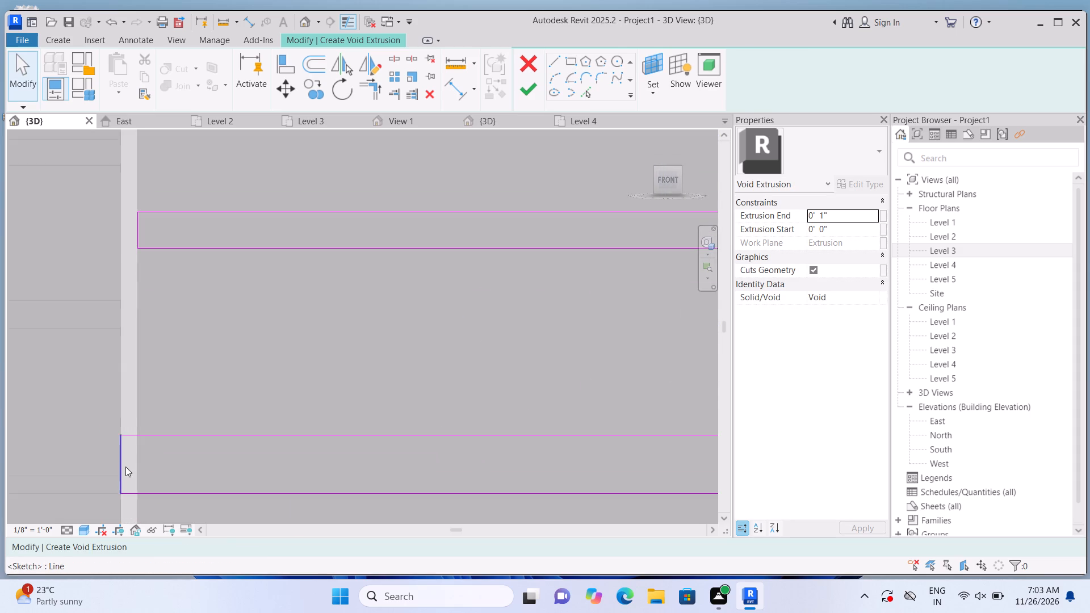
scroll(139, 459, down, 3)
scroll(478, 346, down, 7)
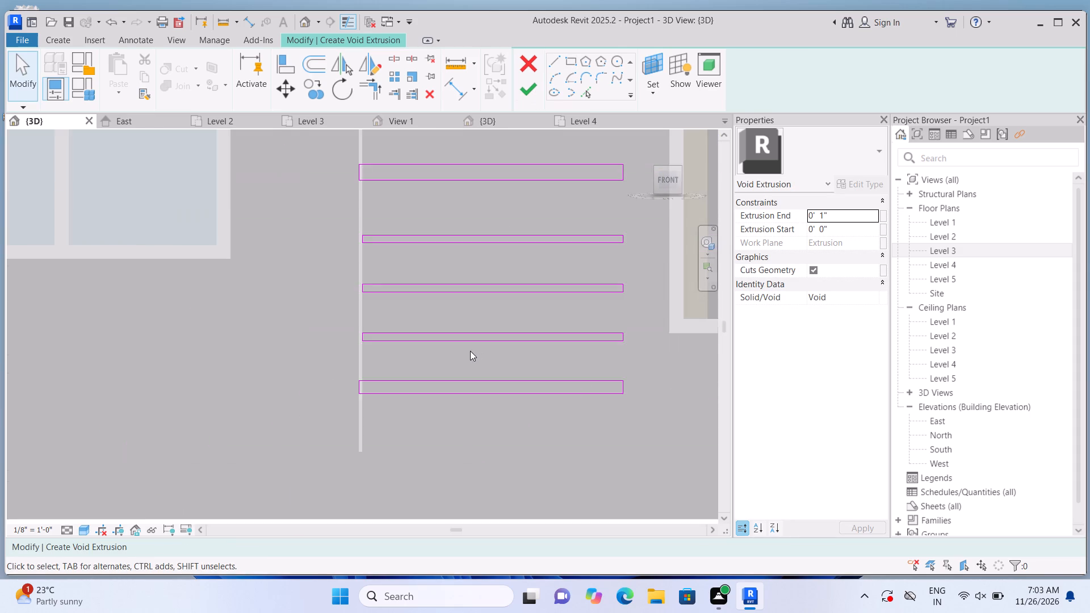
scroll(470, 351, down, 10)
scroll(522, 293, down, 3)
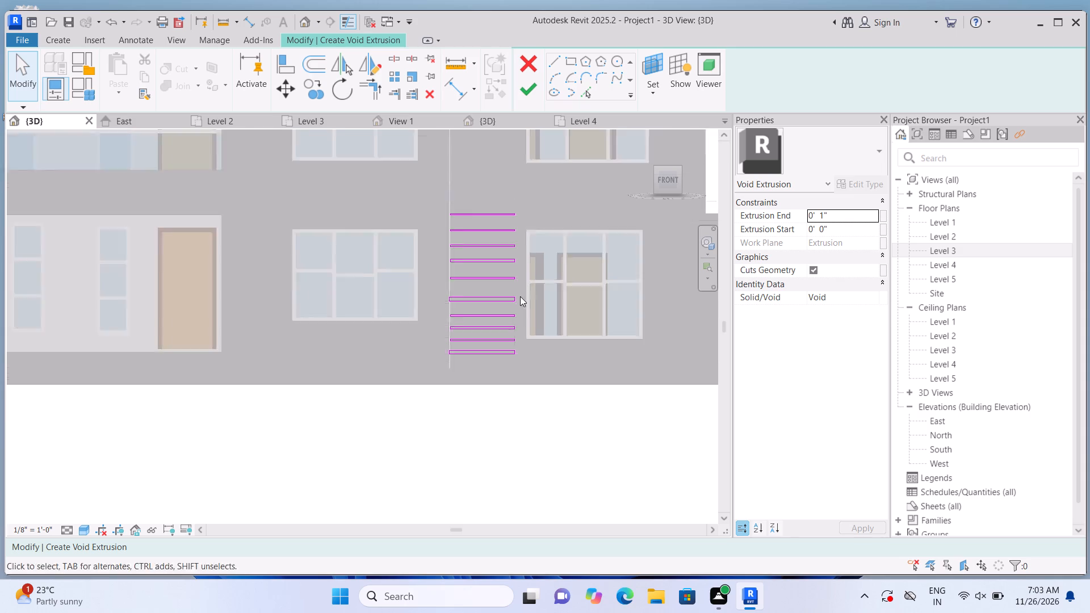
scroll(628, 195, up, 7)
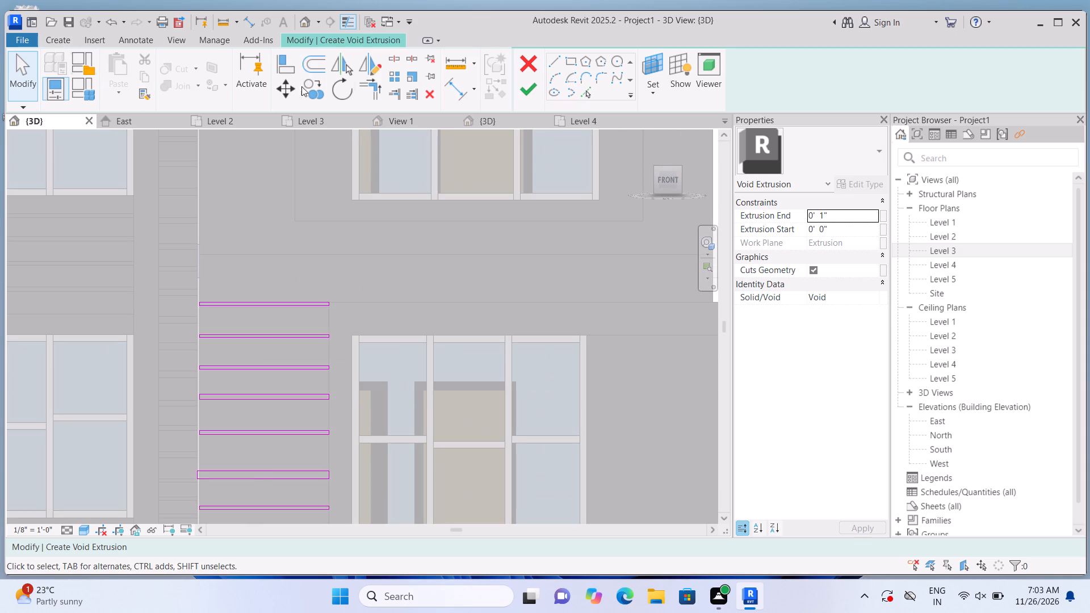
click(651, 94)
click(674, 146)
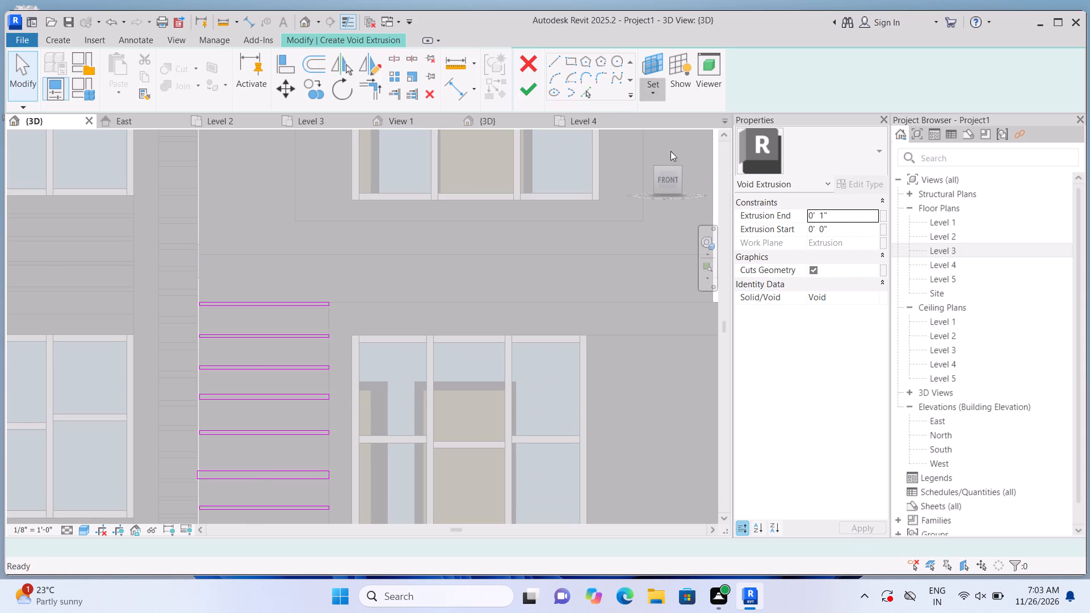
click(579, 275)
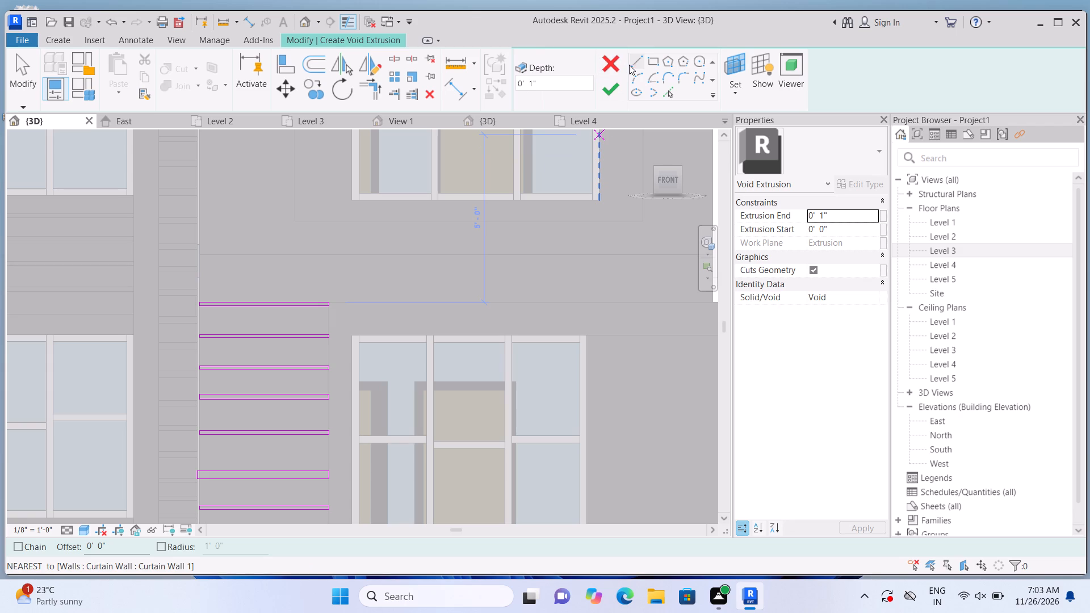
click(657, 60)
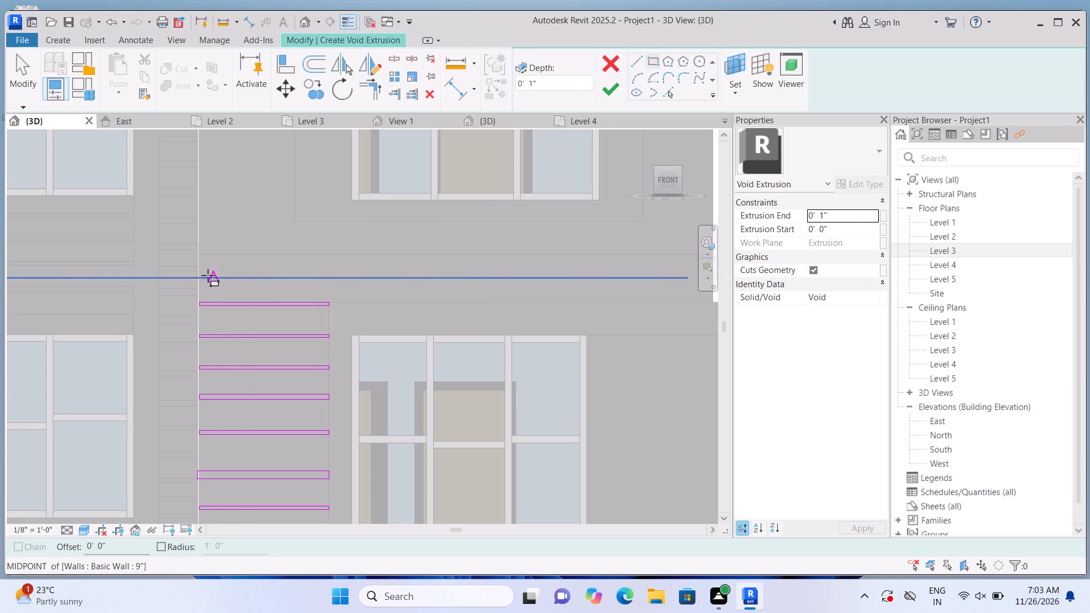
click(205, 274)
scroll(390, 291, down, 5)
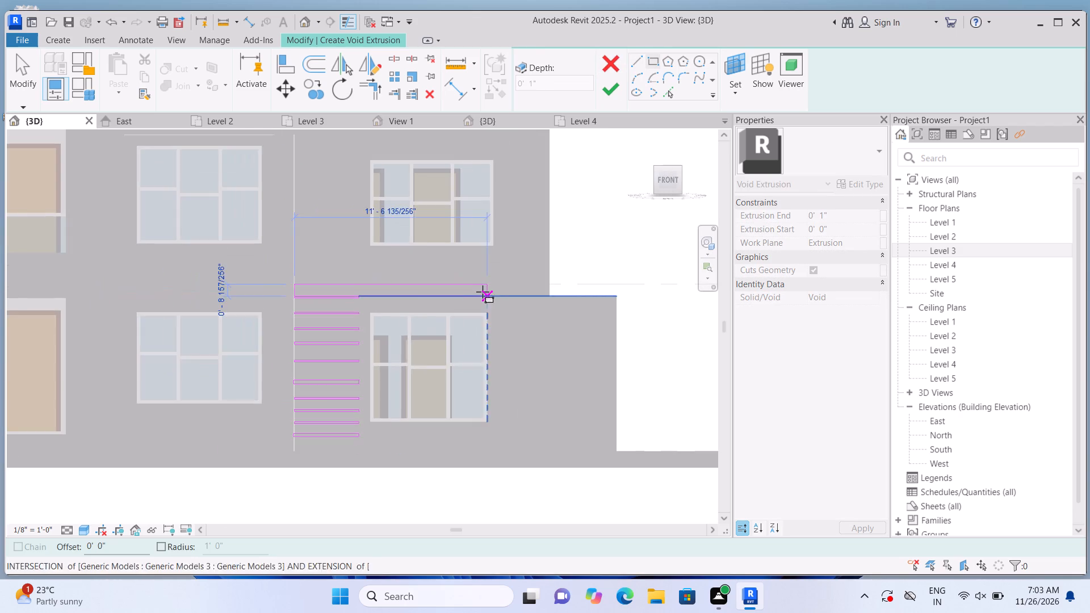
scroll(485, 292, up, 6)
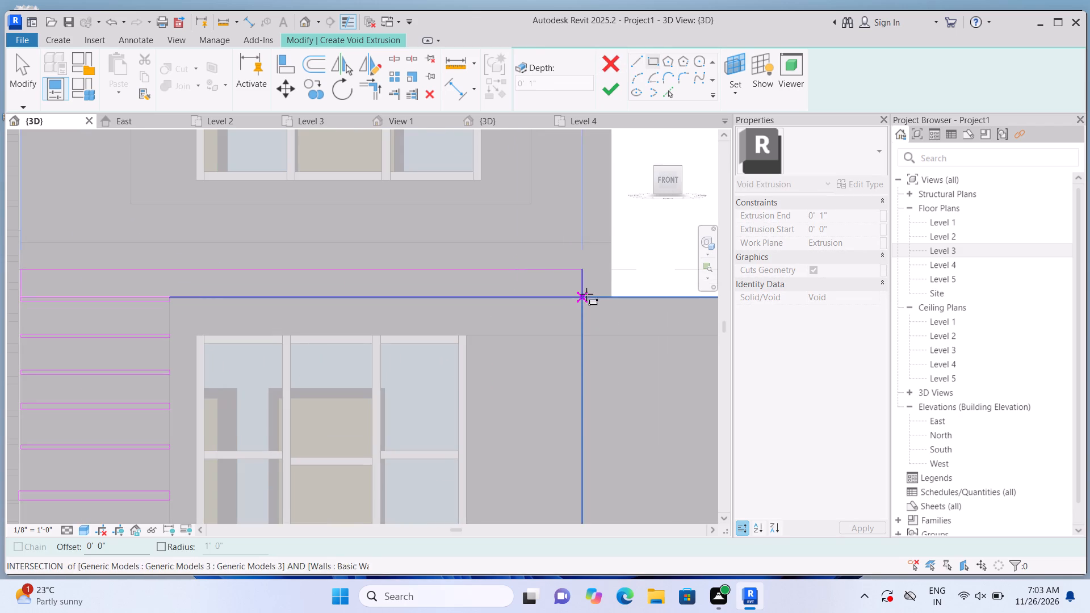
scroll(604, 284, up, 5)
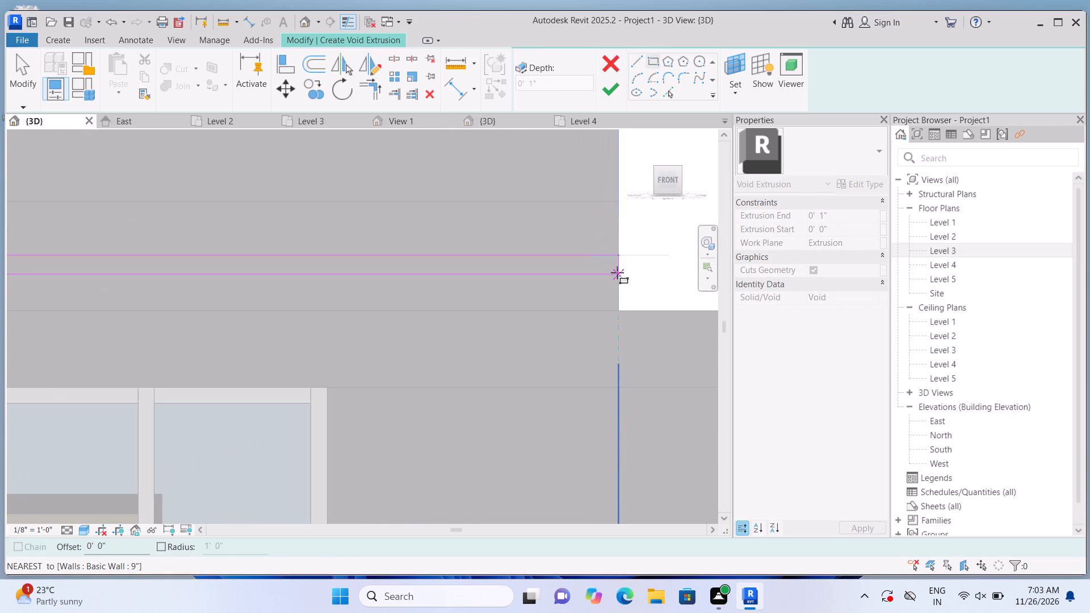
click(615, 263)
scroll(621, 266, down, 4)
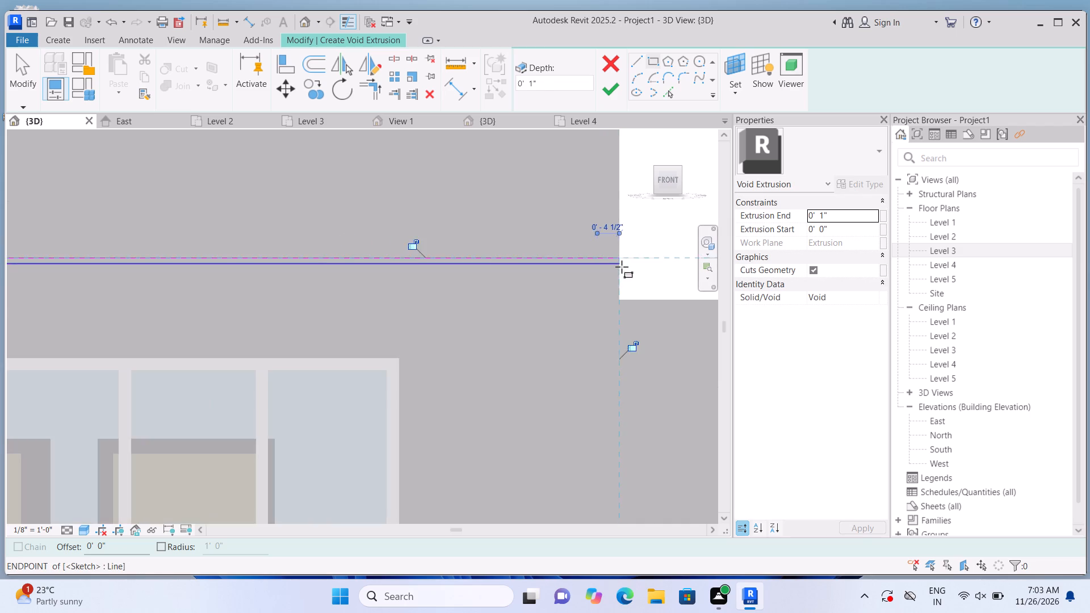
scroll(622, 267, down, 4)
key(Escape)
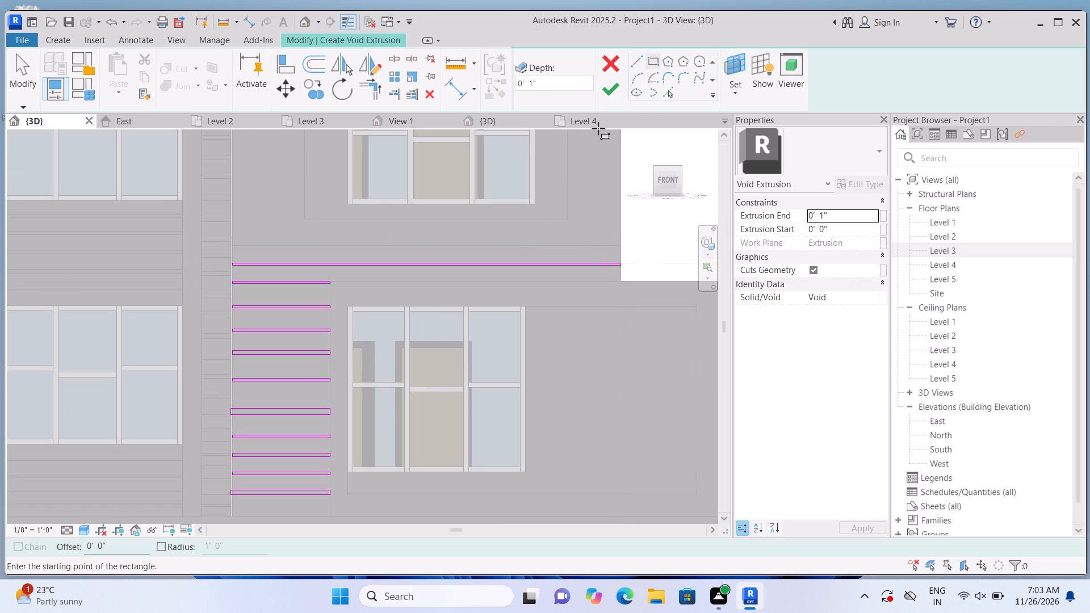
Finish the void extrusion sketch of the wall strips, keeping the 1" depth, and clear the selection.
click(609, 87)
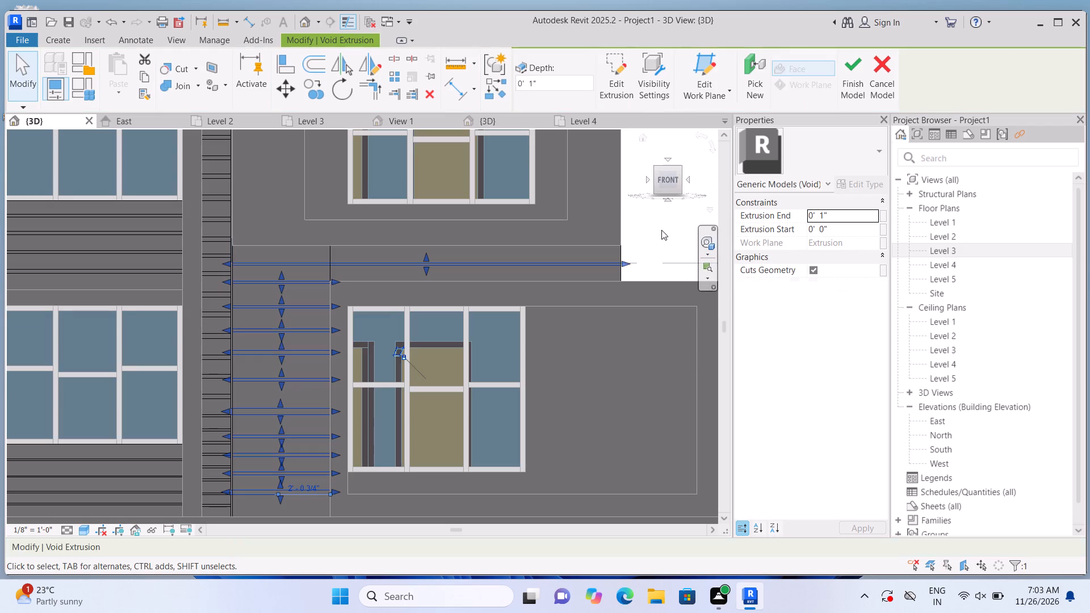
click(661, 230)
scroll(553, 229, down, 5)
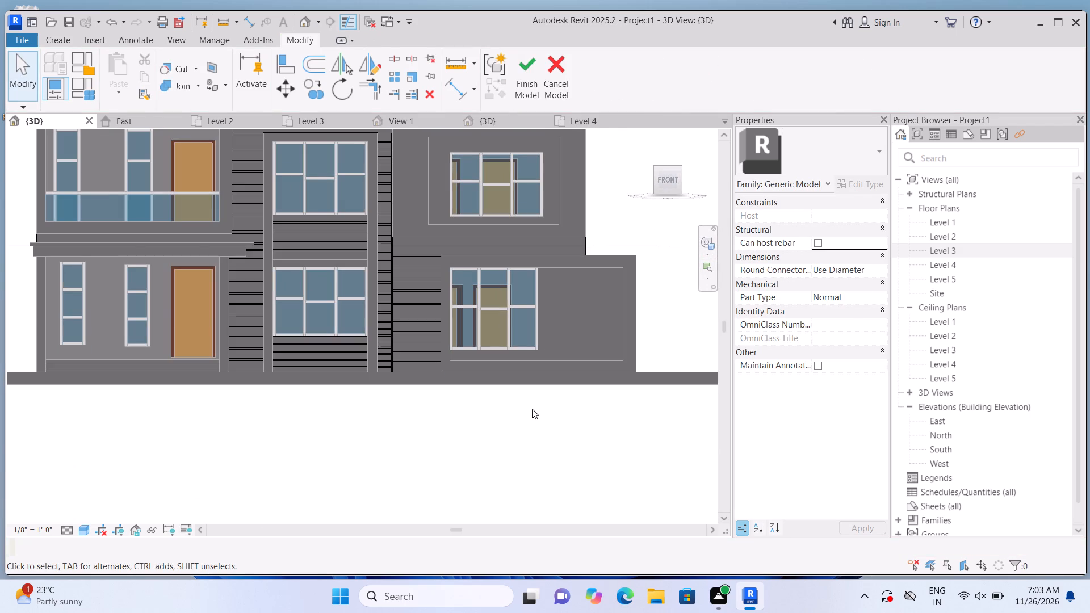
scroll(531, 408, down, 1)
scroll(572, 363, down, 3)
scroll(583, 196, down, 2)
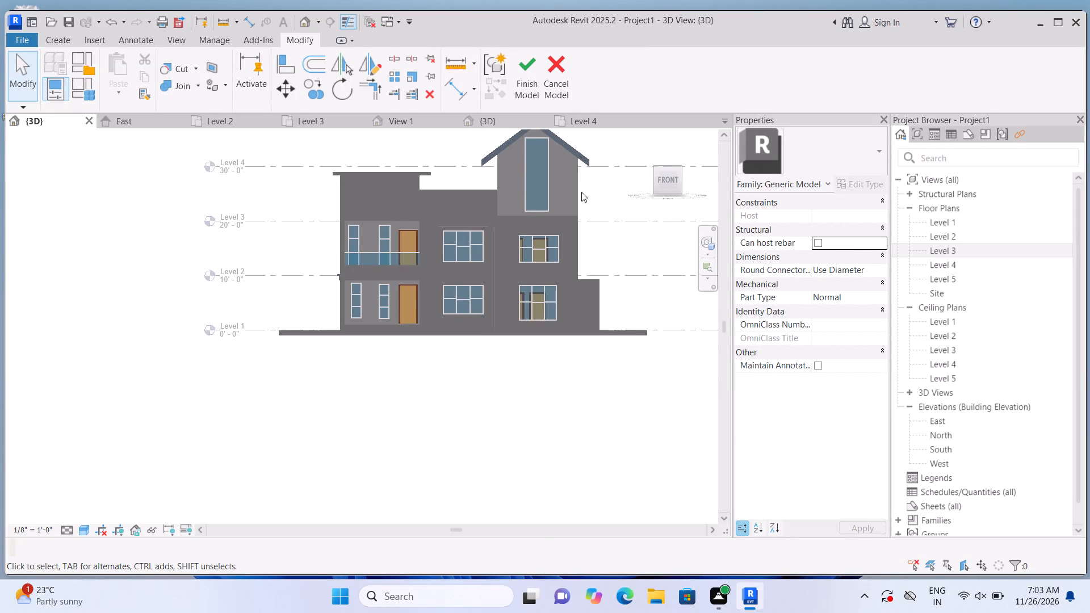
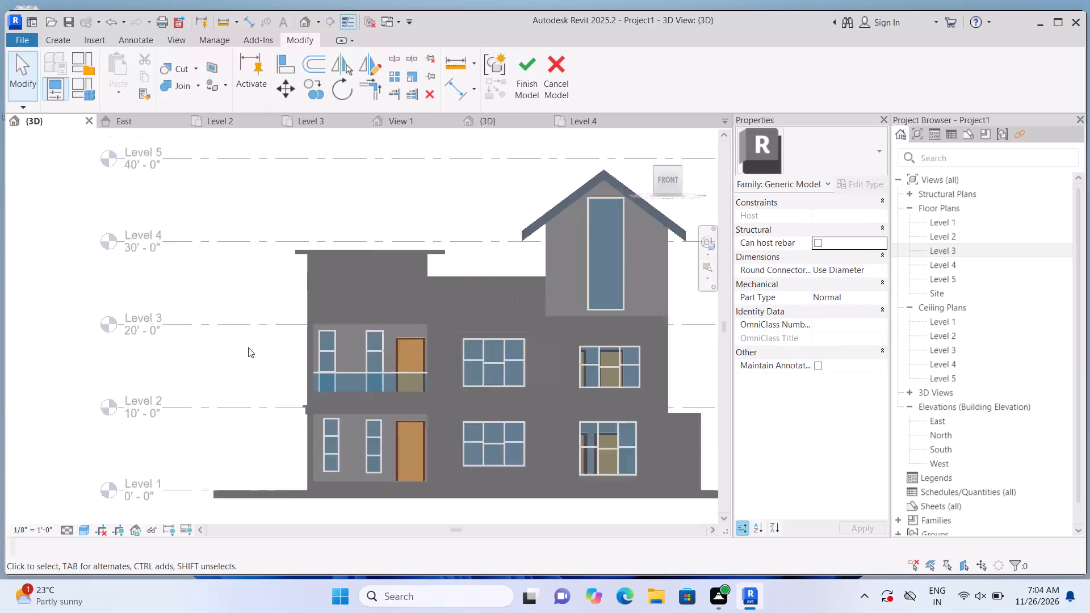
Finish the in-place generic model that holds the horizontal void extrusions cut into the house's front facade.
scroll(263, 480, up, 3)
scroll(263, 475, down, 3)
scroll(361, 502, up, 1)
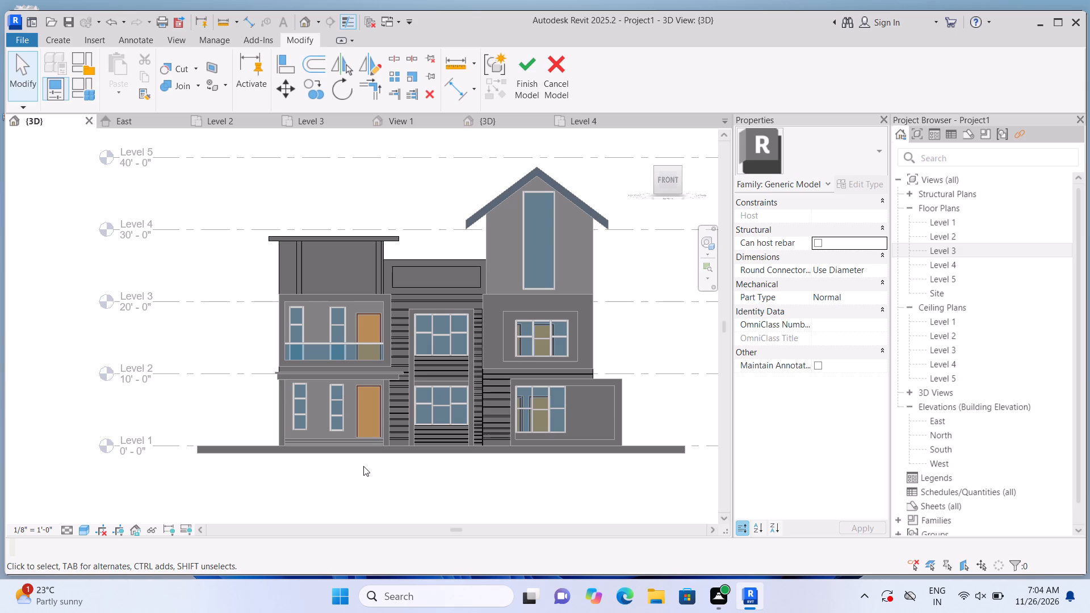
scroll(412, 434, up, 1)
scroll(413, 433, down, 1)
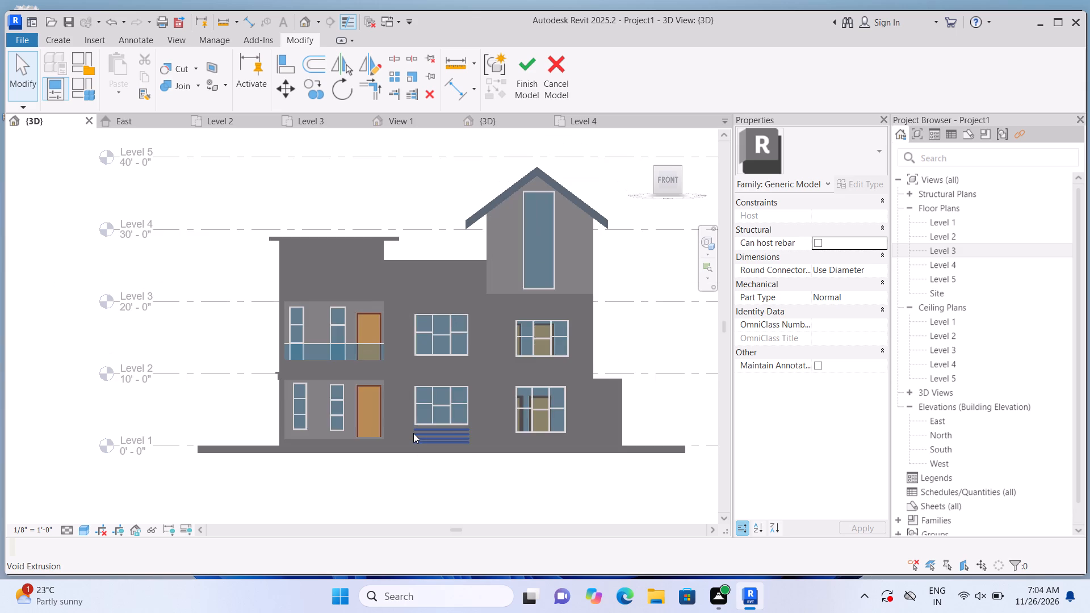
double_click(643, 135)
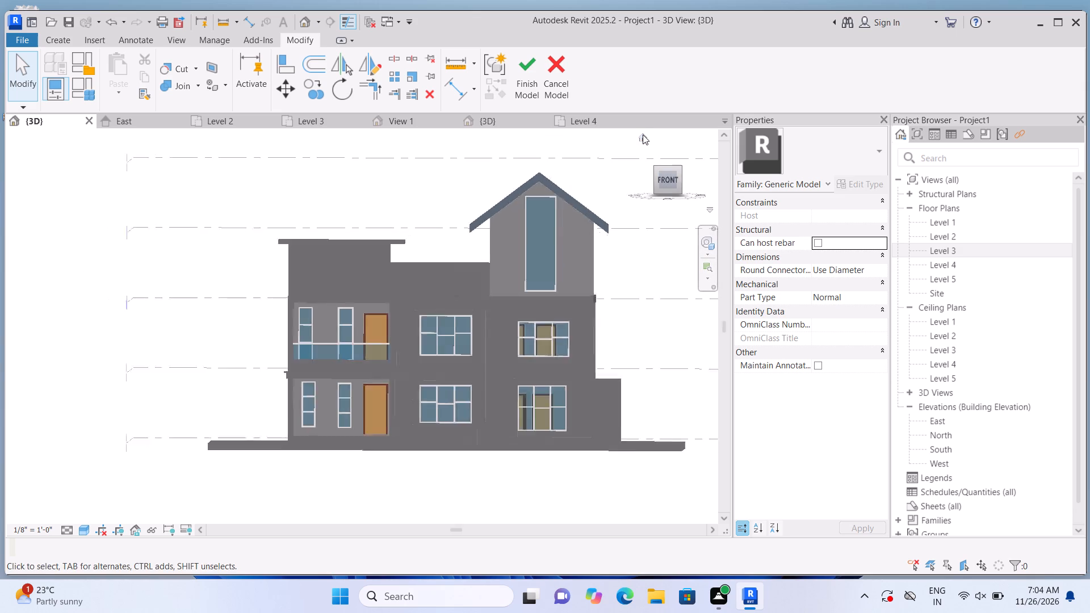
scroll(322, 417, up, 4)
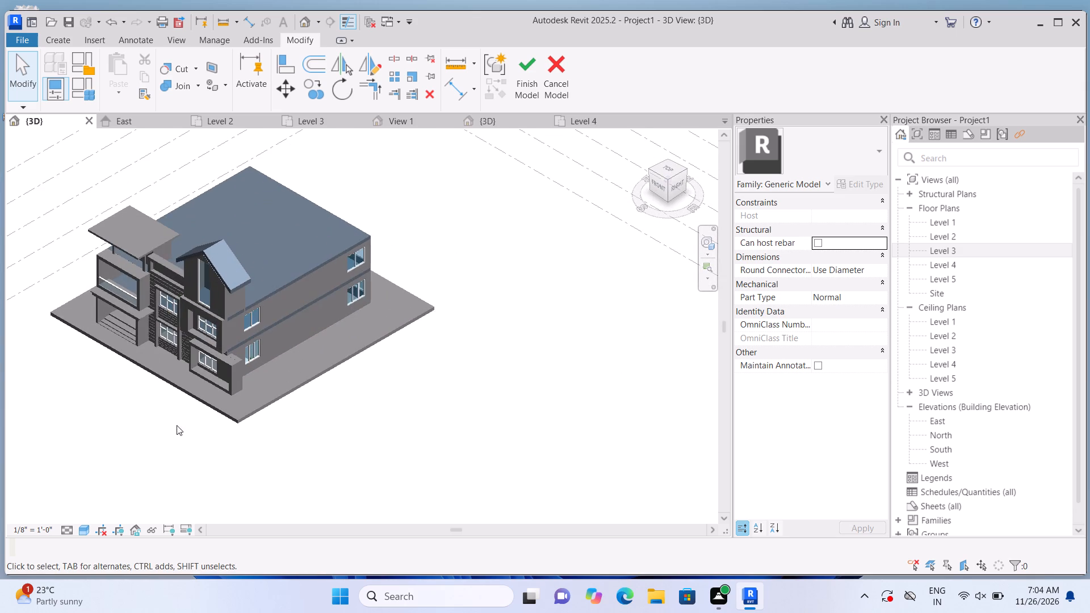
scroll(309, 448, down, 3)
scroll(105, 346, up, 2)
scroll(146, 412, up, 1)
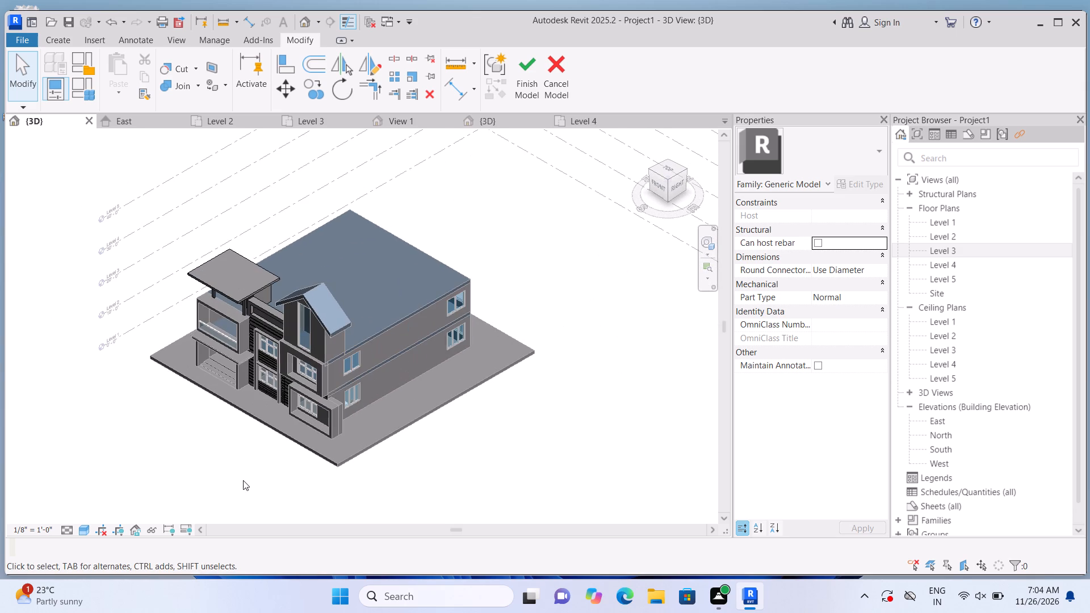
click(538, 92)
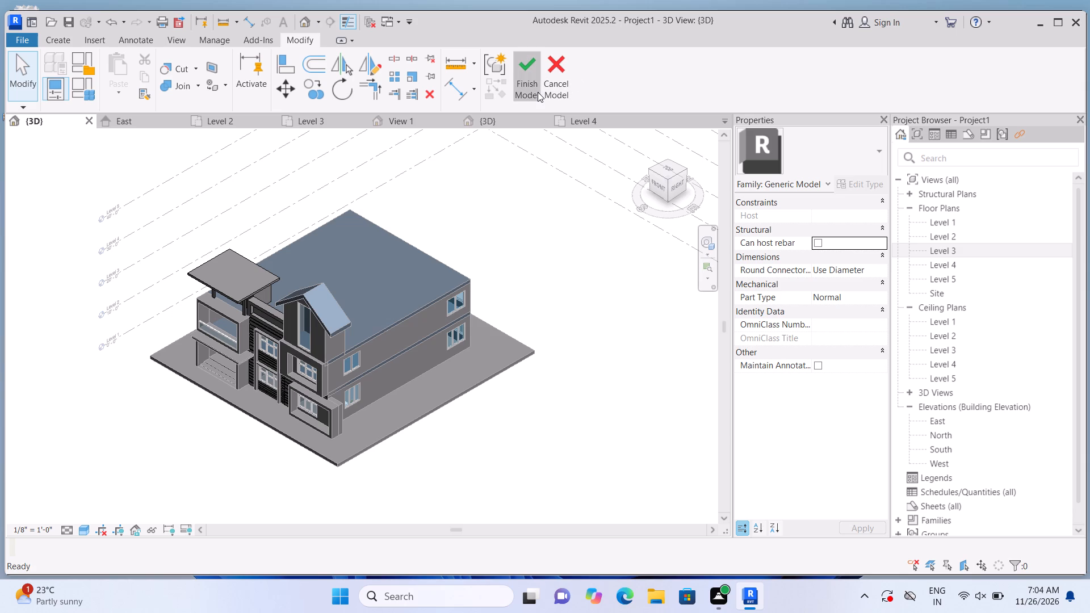
Set the 3D view's visual style to Realistic to inspect the house's front facade.
click(85, 528)
click(124, 516)
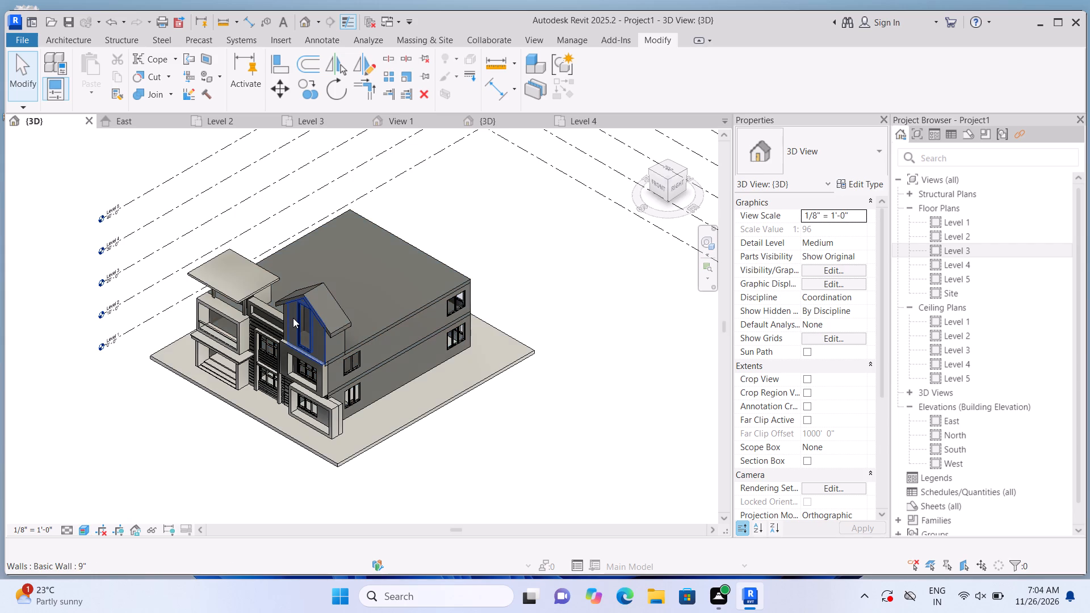
scroll(216, 404, up, 2)
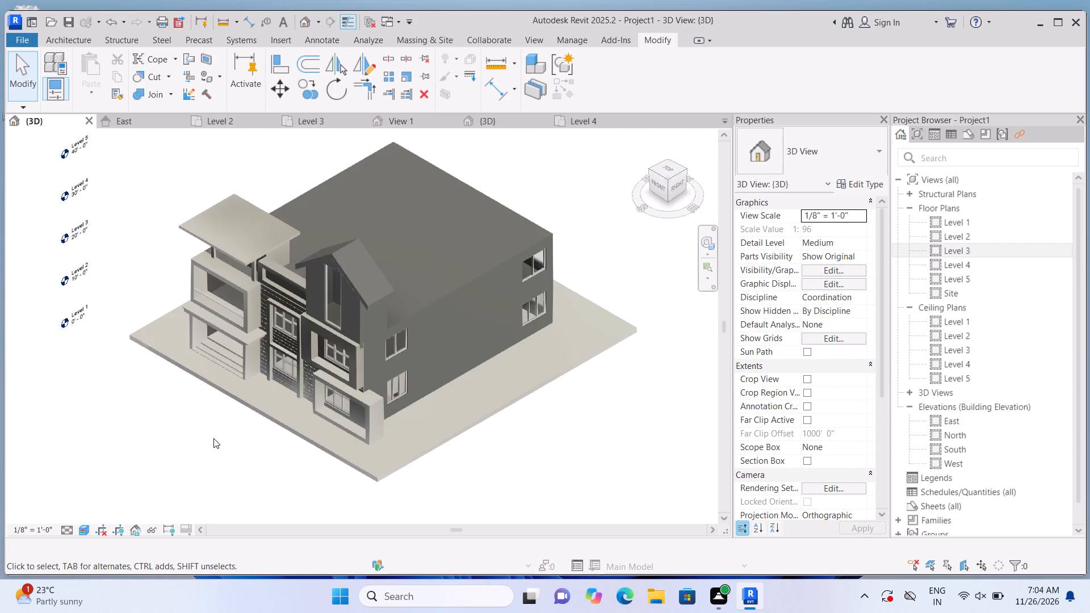
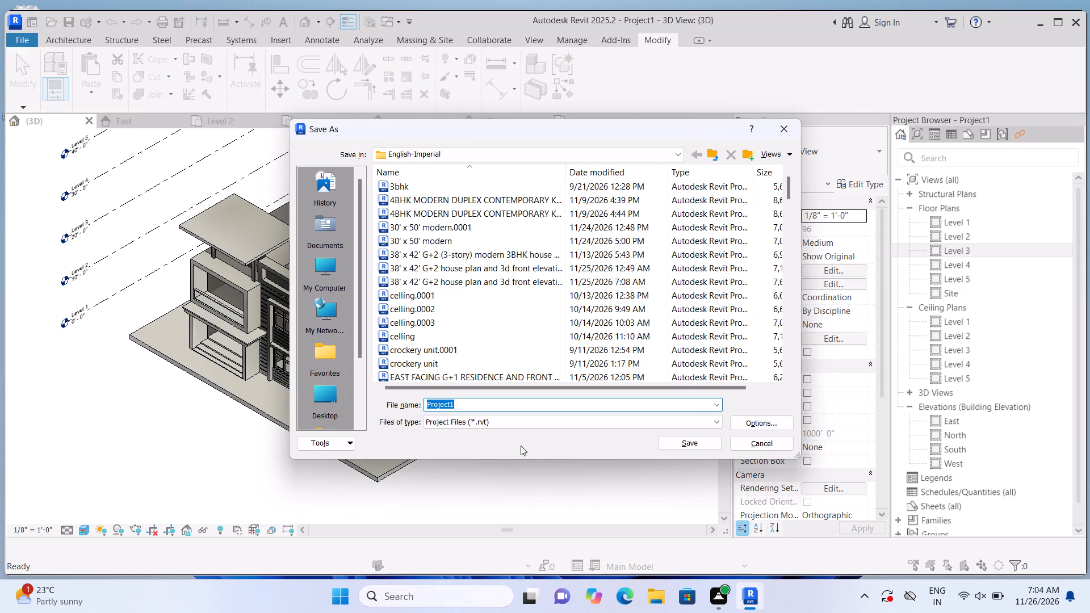
Save the project as MODERN MIXED ROOF HOUSE PLAN AND FRONT ELEVATION.rvt in the English-Imperial folder.
click(500, 406)
key(BackSpace)
key(BackSpace)
key(BackSpace)
key(BackSpace)
key(BackSpace)
key(BackSpace)
key(BackSpace)
key(BackSpace)
key(BackSpace)
key(BackSpace)
key(BackSpace)
key(BackSpace)
key(BackSpace)
key(BackSpace)
key(BackSpace)
key(m)
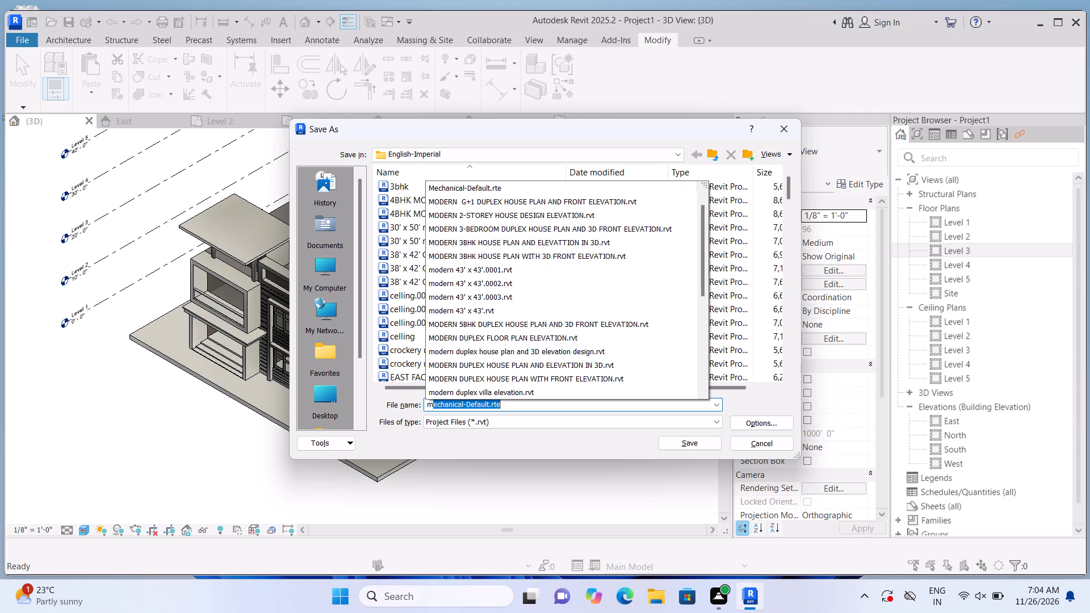
key(BackSpace)
key(BackSpace)
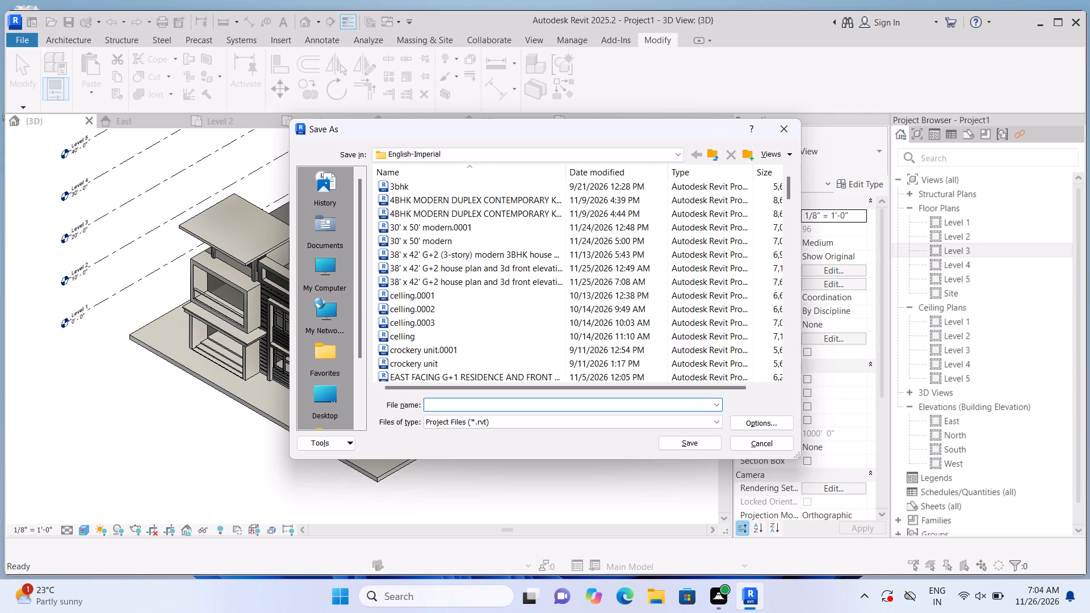
text(MODERN)
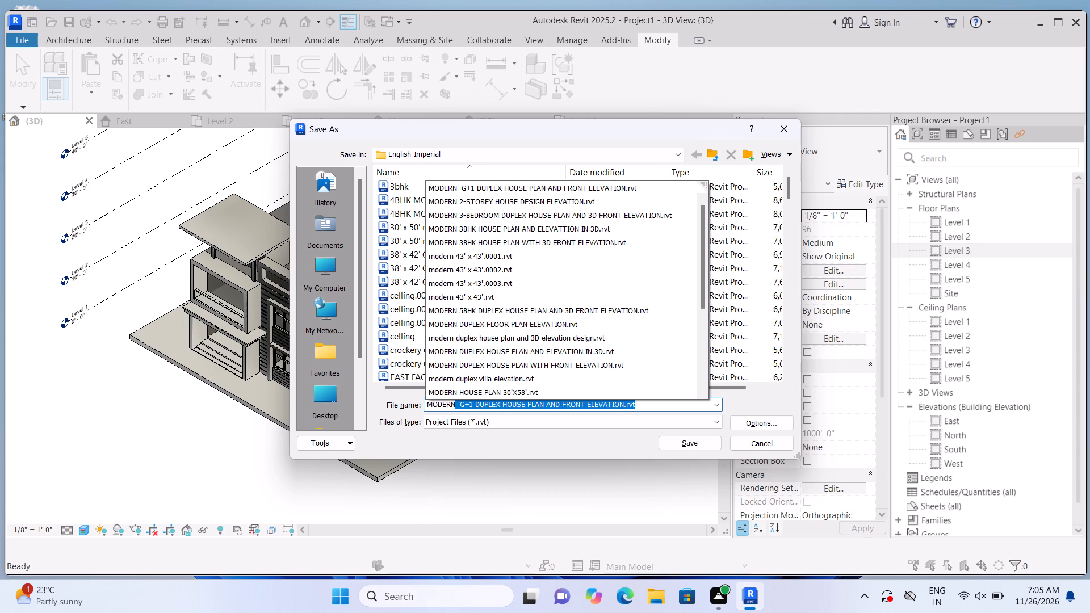
key(space)
text(MI)
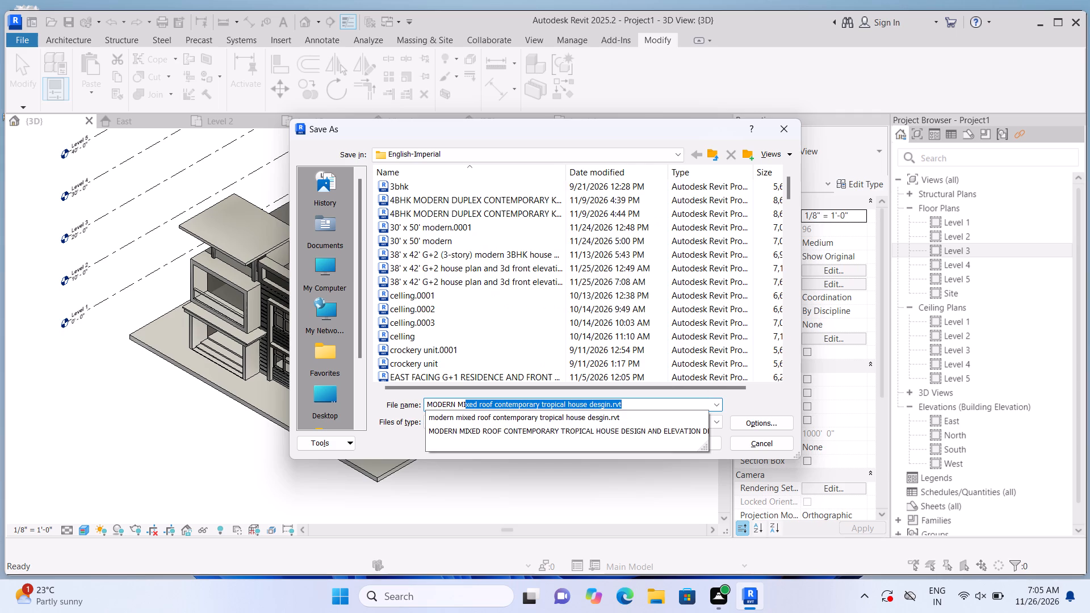
text(XED ROOF)
key(space)
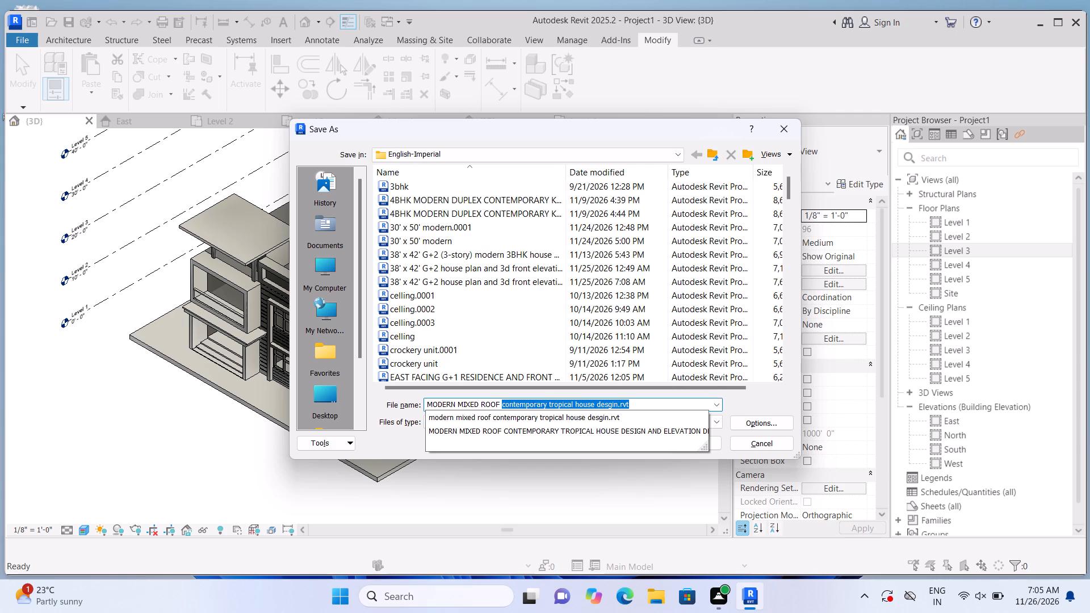
text(HOUSE)
key(space)
text(PLAN AND)
key(space)
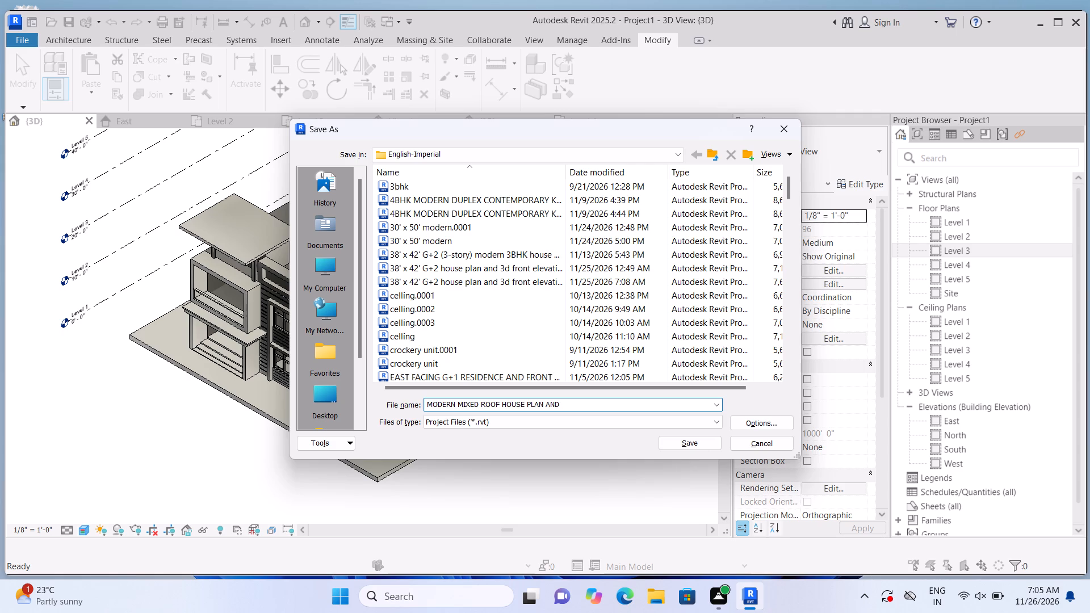
key(3)
key(BackSpace)
text(FROM)
key(BackSpace)
text(NT ELEVATION)
text(.rvt)
click(673, 439)
Print the current 3D view with Microsoft Print to PDF as MODERN MIXED ROOF HOUSE PLAN AND FRONT ELEVATION in Documents.
key(ctrl+p)
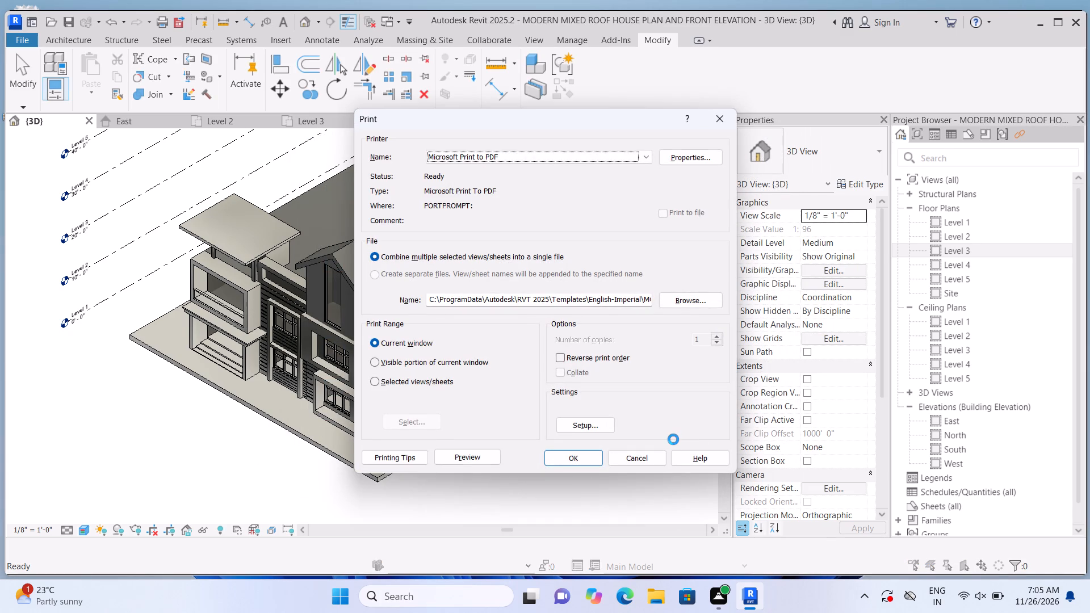
click(586, 456)
click(636, 325)
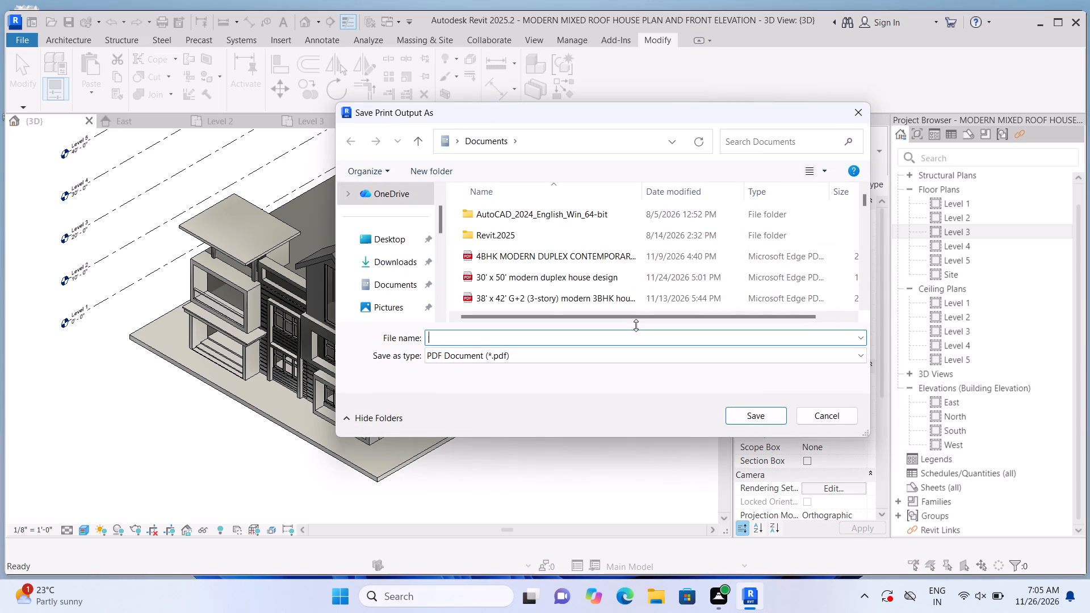
text(MODERN)
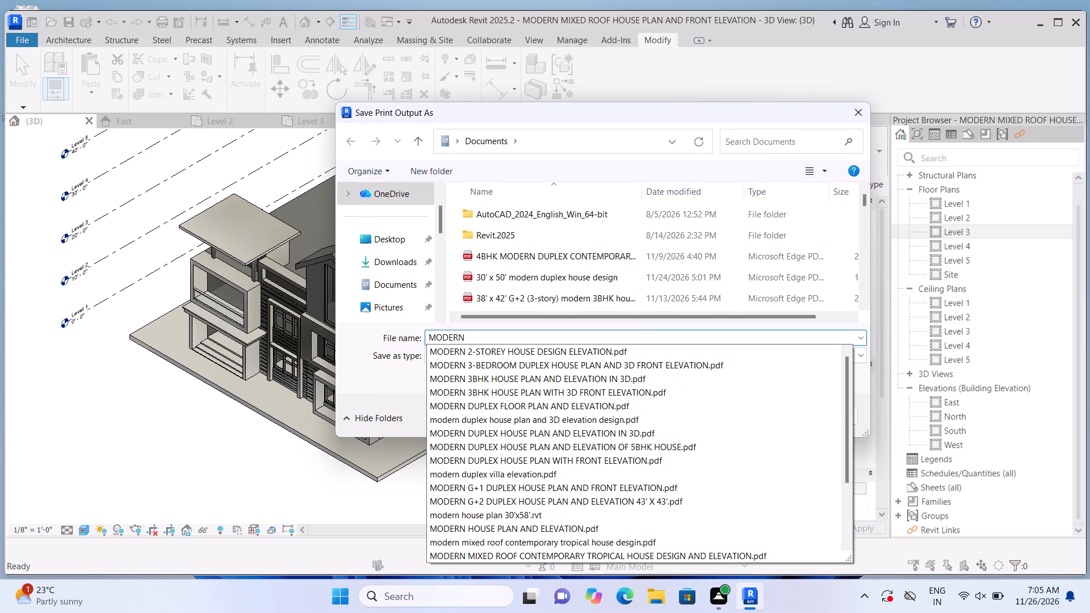
key(space)
text(MIXED ROOF)
key(space)
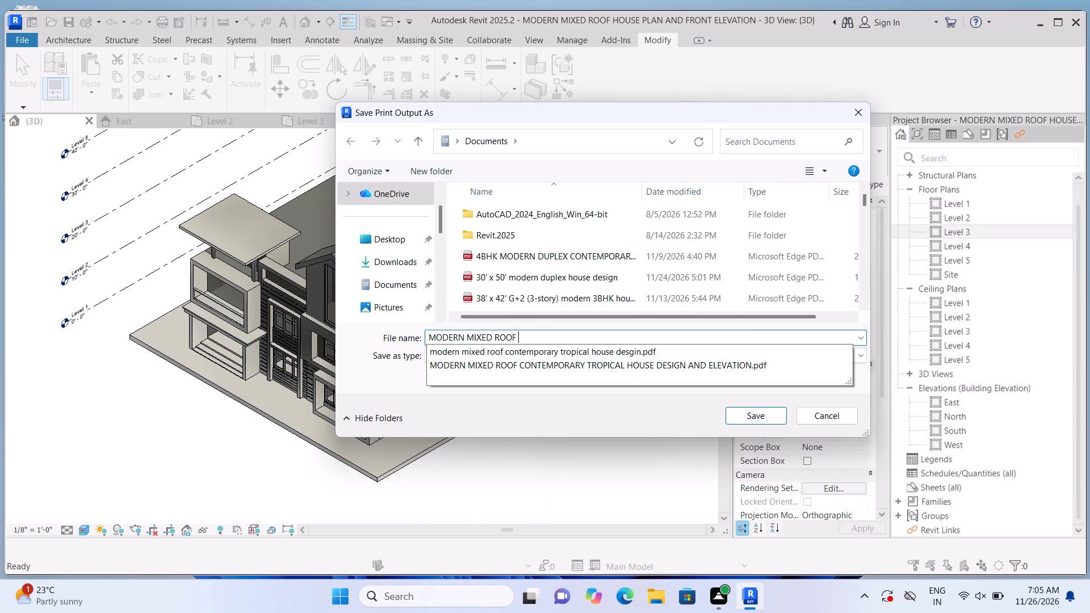
text(HOUSE)
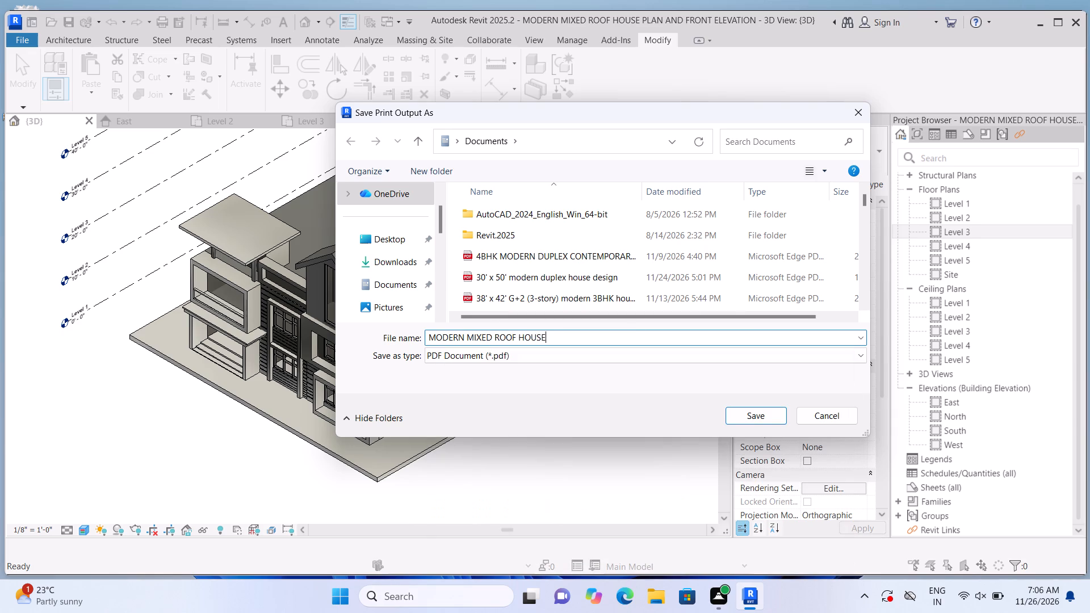
key(space)
text(PLAN AND)
key(space)
text(FRON)
key(t)
key(space)
text(ELEVATION)
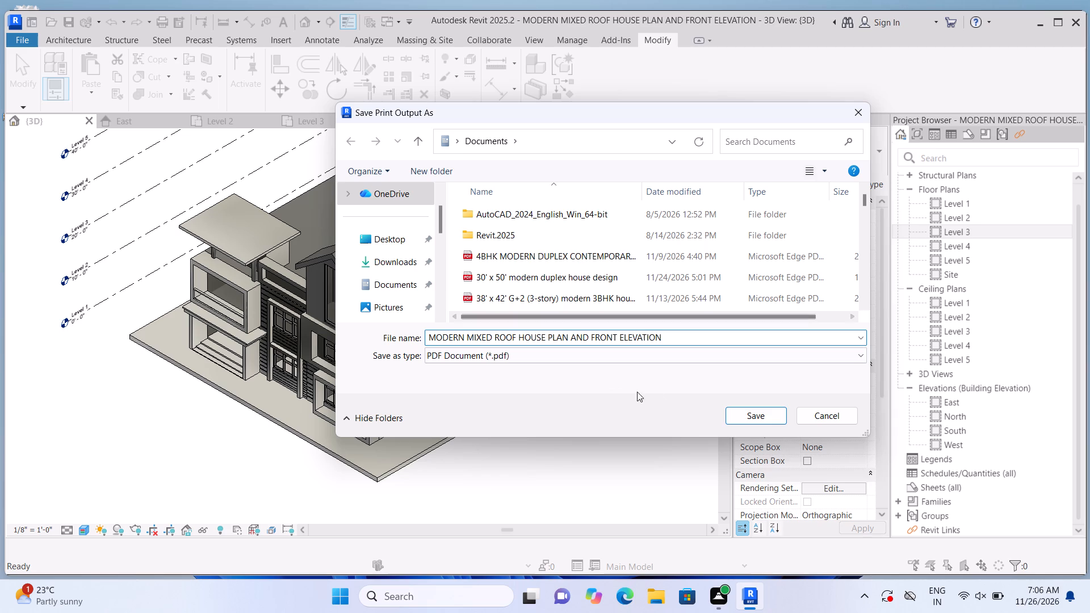
click(746, 420)
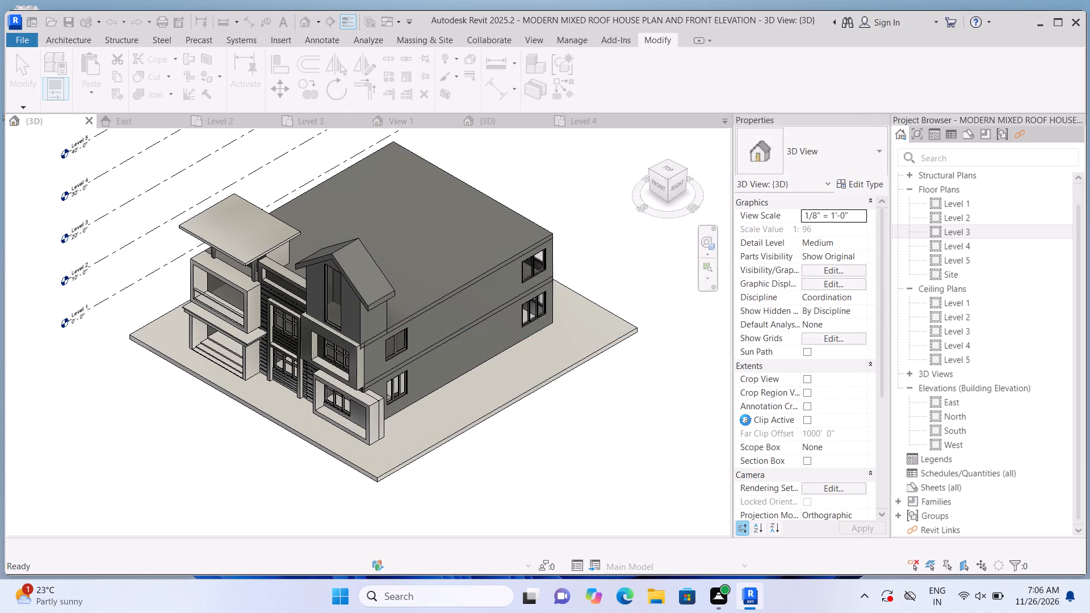